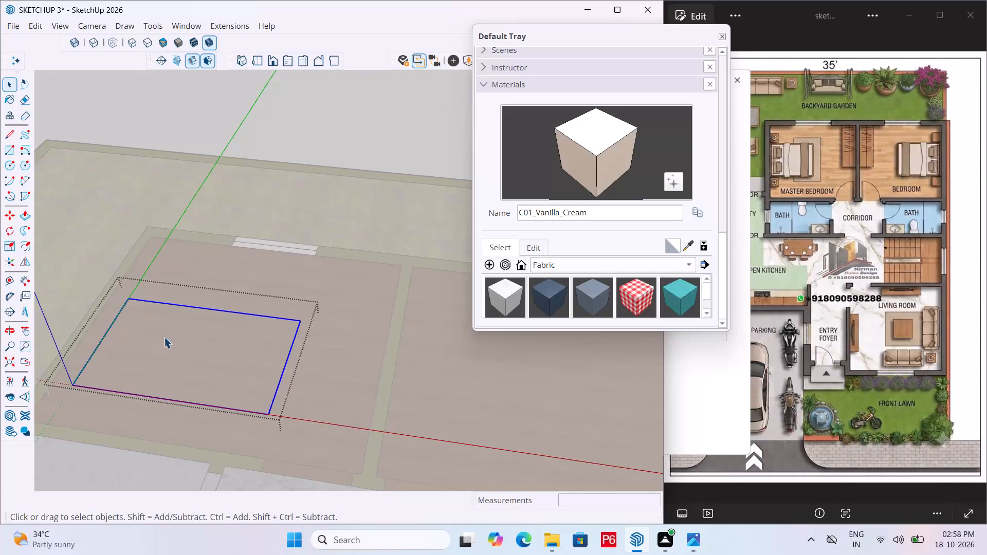
Leave the floor rectangle's group in the bedroom and save the model.
{"action": "triple_click", "coordinate": [218, 335]}
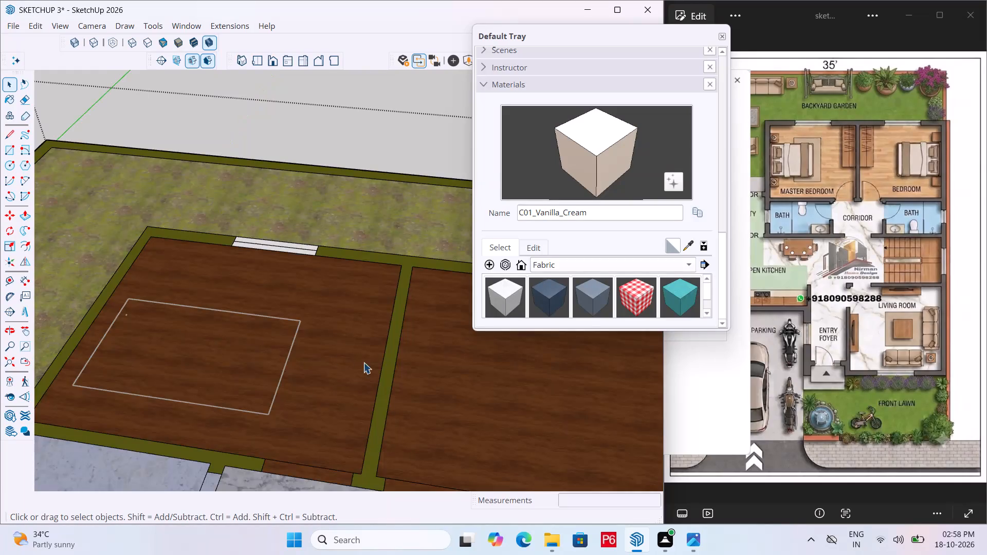
{"action": "scroll", "coordinate": [369, 362], "scroll_direction": "down", "scroll_amount": 1}
{"action": "double_click", "coordinate": [304, 133]}
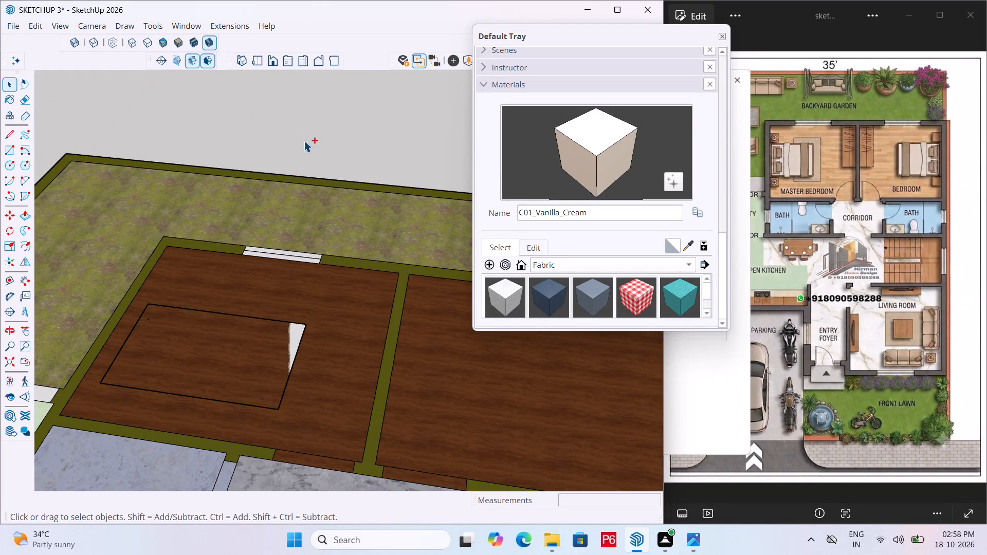
{"action": "key", "text": "ctrl+s"}
{"action": "key", "text": "ctrl+s"}
{"action": "key", "text": "ctrl+s"}
{"action": "key", "text": "ctrl+s"}
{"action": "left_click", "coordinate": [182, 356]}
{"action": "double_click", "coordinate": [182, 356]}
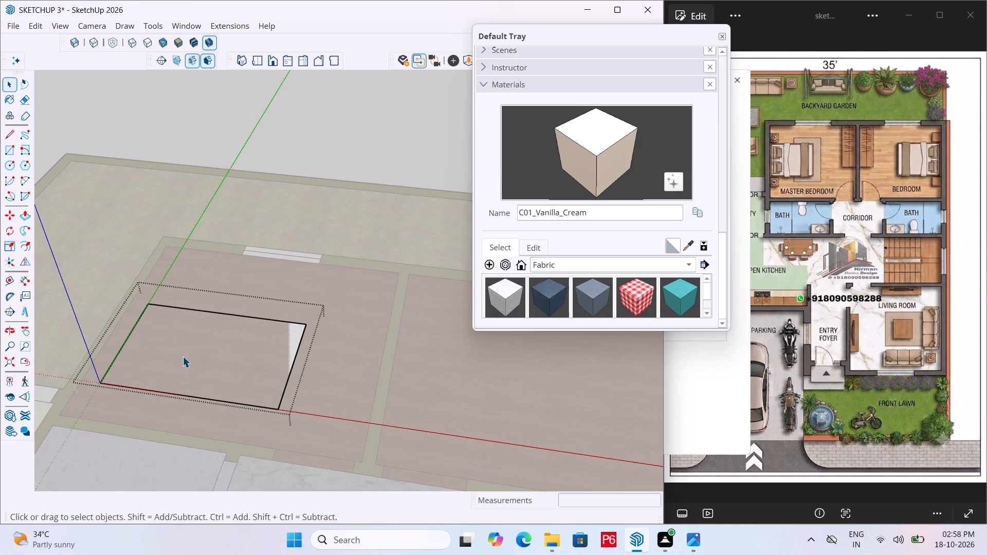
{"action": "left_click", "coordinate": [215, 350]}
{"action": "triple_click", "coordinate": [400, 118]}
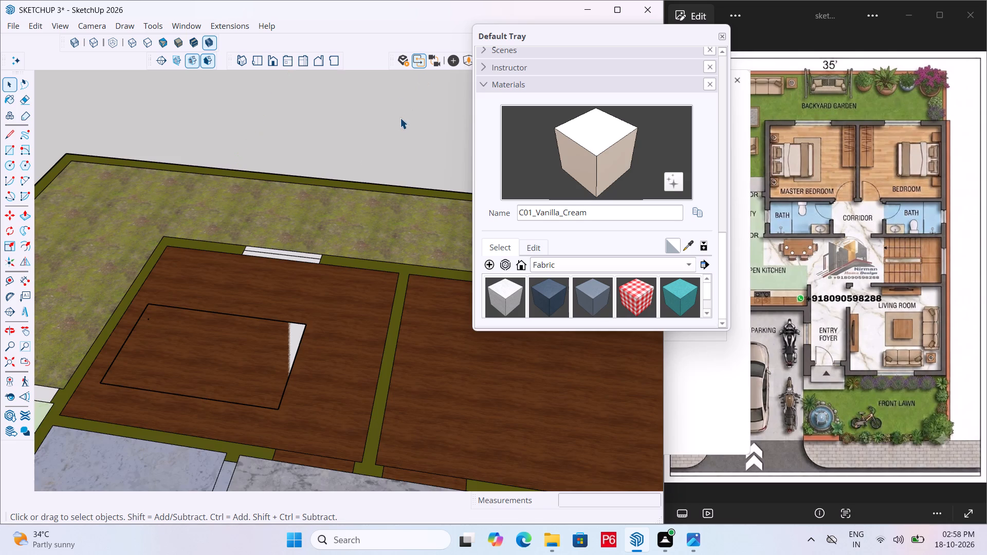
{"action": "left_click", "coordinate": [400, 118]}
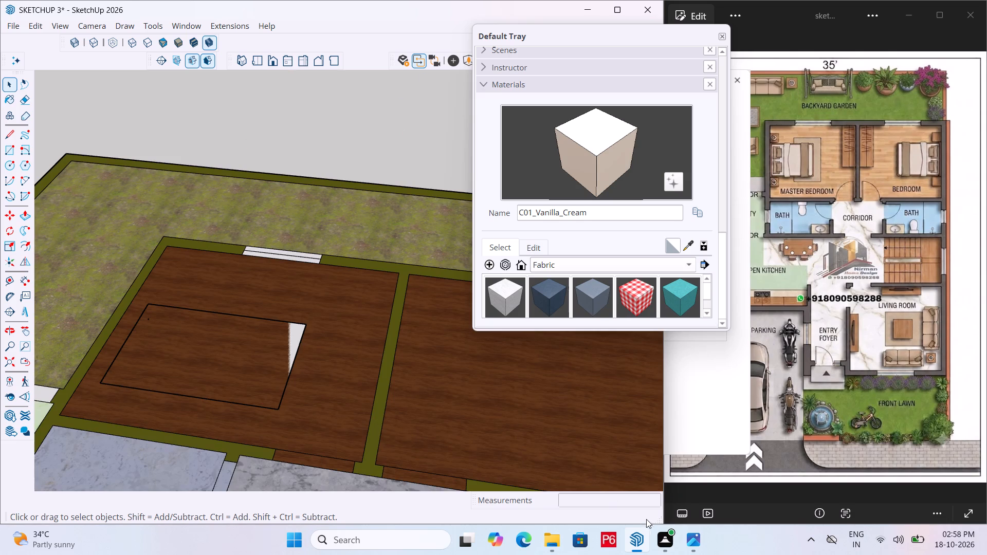
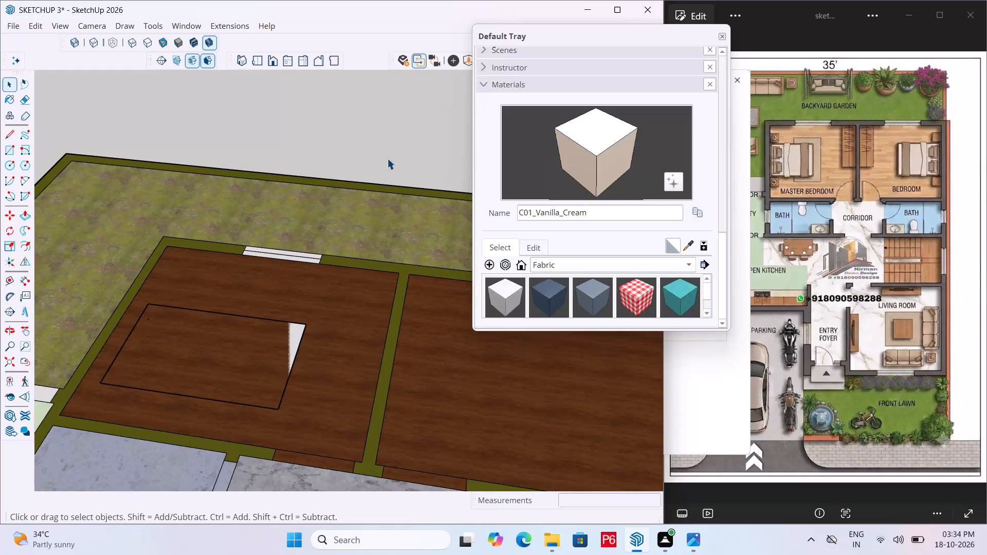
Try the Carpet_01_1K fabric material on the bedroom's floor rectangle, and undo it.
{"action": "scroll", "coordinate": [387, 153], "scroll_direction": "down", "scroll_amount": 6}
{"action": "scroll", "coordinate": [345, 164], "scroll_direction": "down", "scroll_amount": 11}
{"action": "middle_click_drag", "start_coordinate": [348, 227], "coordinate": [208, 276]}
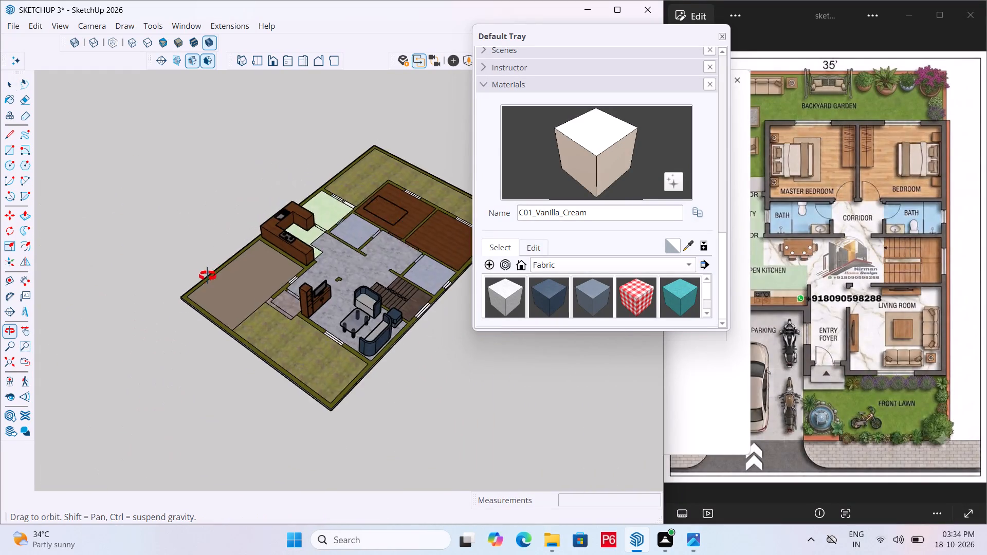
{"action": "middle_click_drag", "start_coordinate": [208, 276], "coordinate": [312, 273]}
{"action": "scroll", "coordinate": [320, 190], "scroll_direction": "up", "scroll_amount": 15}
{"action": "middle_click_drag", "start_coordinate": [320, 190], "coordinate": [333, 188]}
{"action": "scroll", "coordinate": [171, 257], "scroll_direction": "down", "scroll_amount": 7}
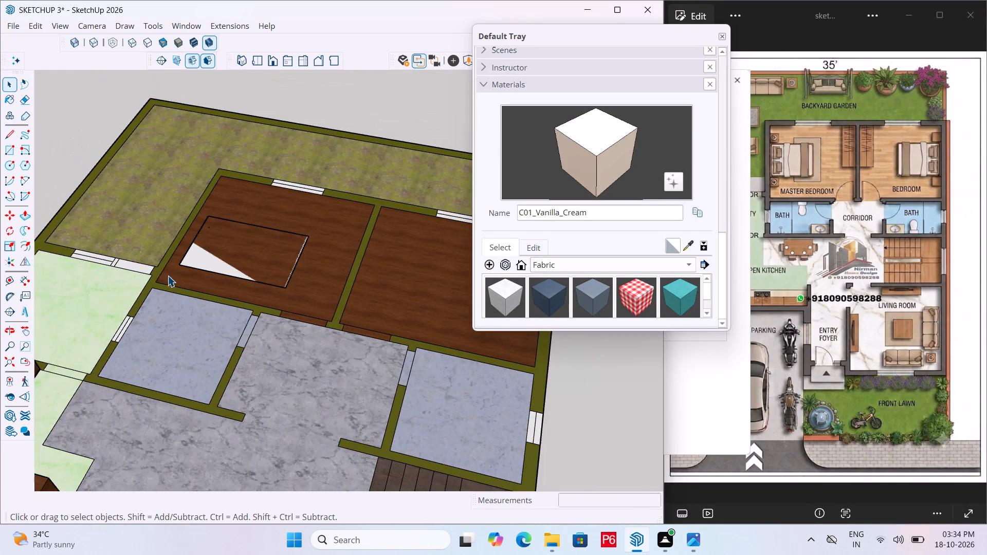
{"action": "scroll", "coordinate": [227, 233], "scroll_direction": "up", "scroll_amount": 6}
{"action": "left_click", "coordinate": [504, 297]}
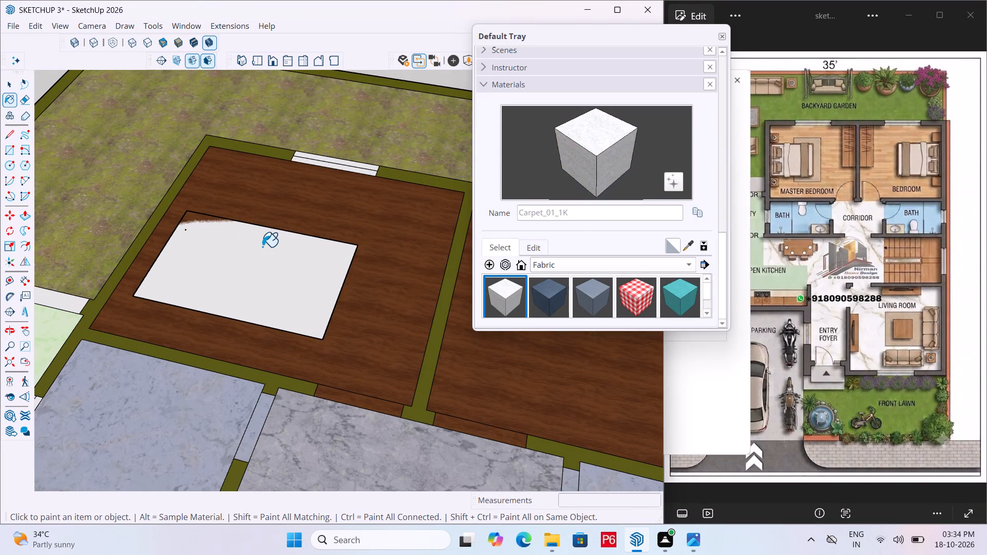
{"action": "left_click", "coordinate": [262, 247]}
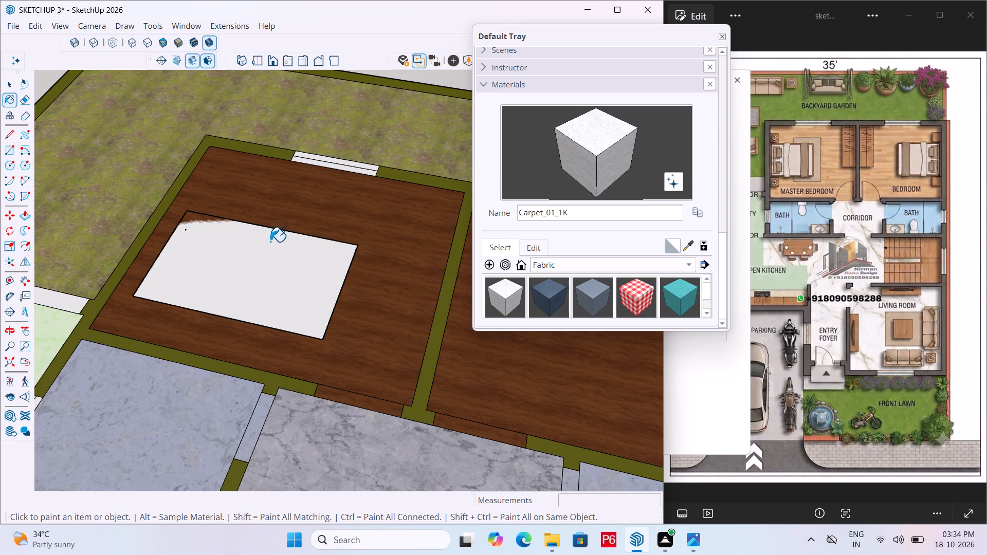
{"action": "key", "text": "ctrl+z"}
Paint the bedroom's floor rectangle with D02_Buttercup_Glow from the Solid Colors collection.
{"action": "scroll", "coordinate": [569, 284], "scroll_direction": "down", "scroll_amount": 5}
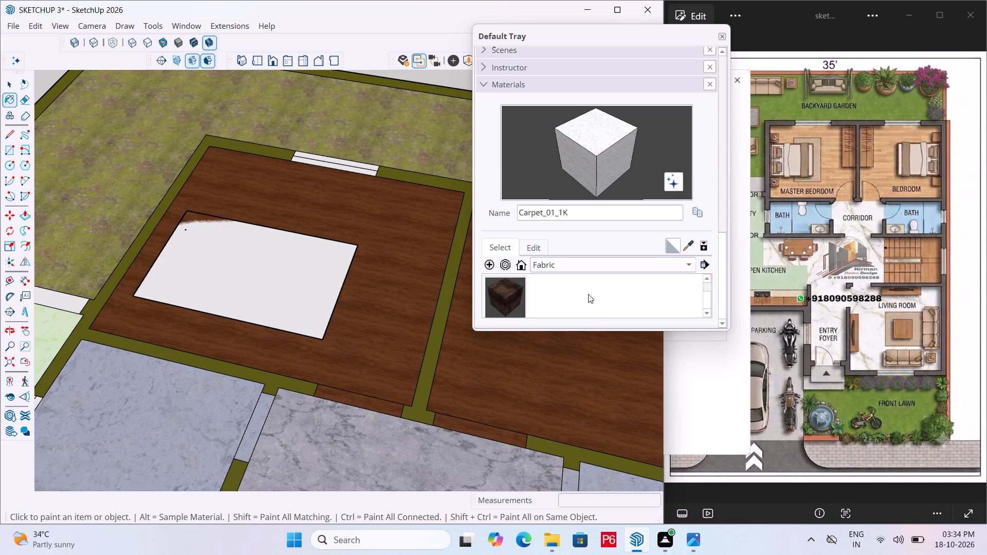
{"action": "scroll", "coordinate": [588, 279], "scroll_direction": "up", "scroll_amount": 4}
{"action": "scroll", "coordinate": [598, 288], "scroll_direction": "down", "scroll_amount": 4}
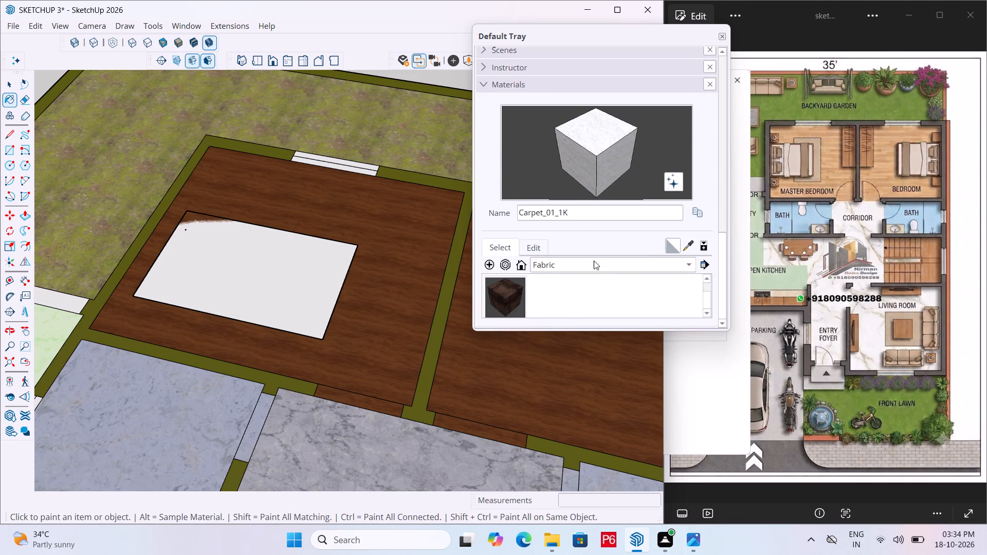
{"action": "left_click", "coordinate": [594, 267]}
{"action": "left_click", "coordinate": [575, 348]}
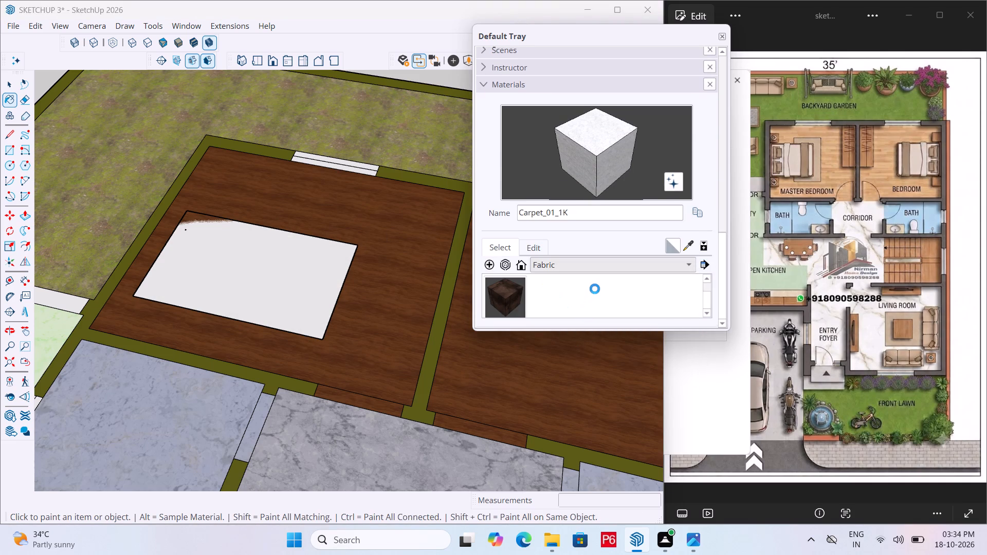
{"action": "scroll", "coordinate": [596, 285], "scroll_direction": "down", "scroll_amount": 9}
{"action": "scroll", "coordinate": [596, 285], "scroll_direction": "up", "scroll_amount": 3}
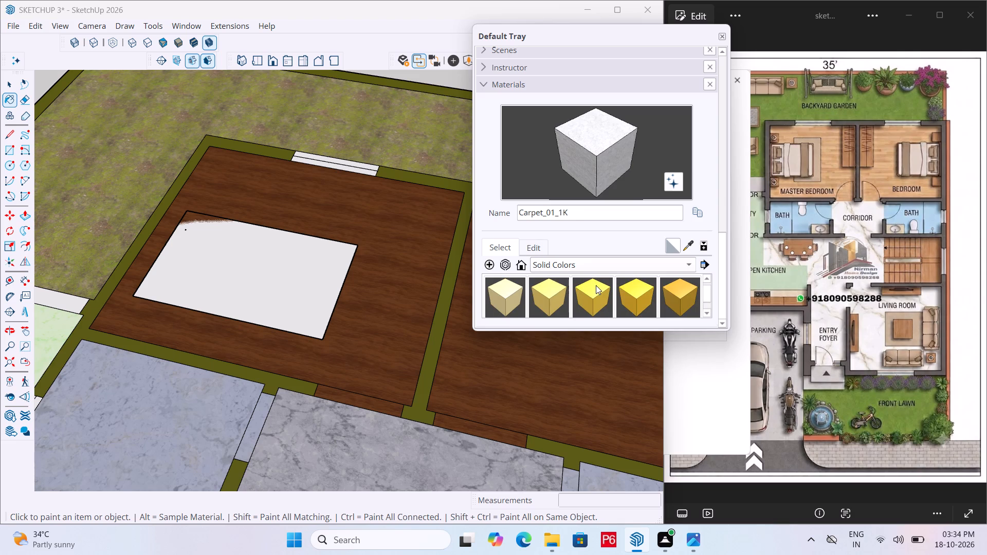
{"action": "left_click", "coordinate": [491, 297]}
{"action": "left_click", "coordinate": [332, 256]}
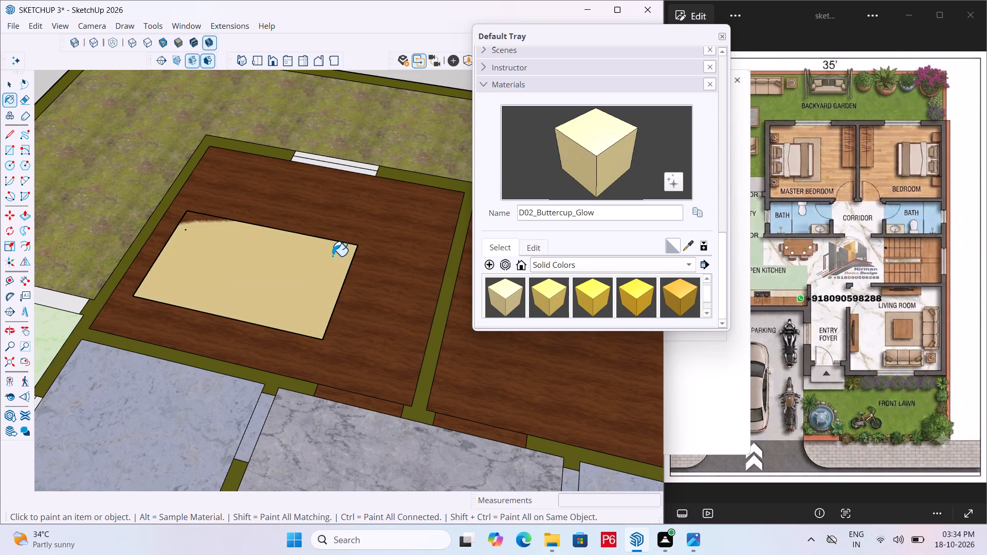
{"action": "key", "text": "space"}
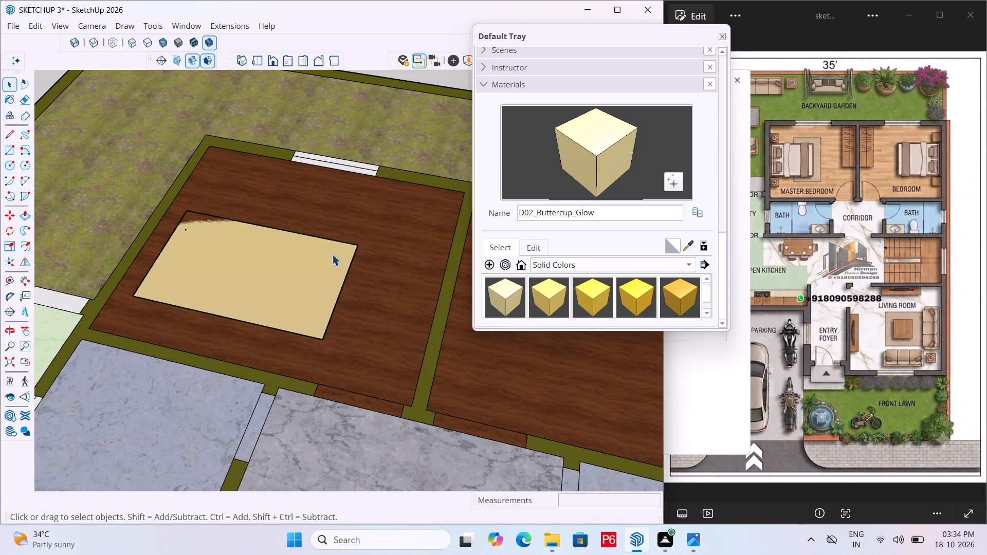
Paint the bedroom's floor rectangle with the solid colour D01_Frost_White.
{"action": "scroll", "coordinate": [511, 301], "scroll_direction": "up", "scroll_amount": 1}
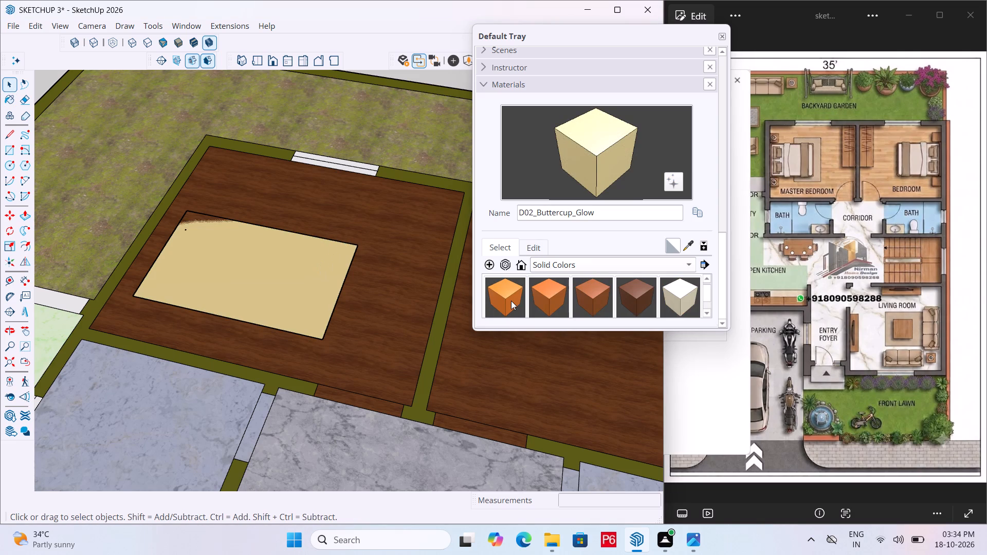
{"action": "left_click", "coordinate": [680, 288]}
{"action": "left_click", "coordinate": [191, 253]}
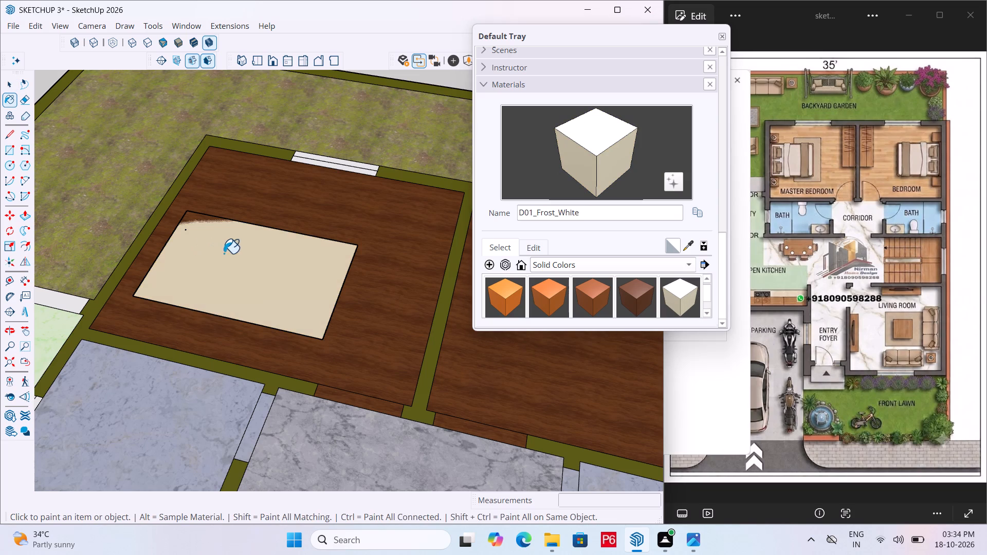
{"action": "scroll", "coordinate": [154, 283], "scroll_direction": "up", "scroll_amount": 1}
{"action": "key", "text": "space"}
Inside its group, Push/Pull the rectangle's face up 1'6" to form the bed's base block, and leave the group.
{"action": "scroll", "coordinate": [167, 273], "scroll_direction": "up", "scroll_amount": 1}
{"action": "left_click", "coordinate": [242, 272]}
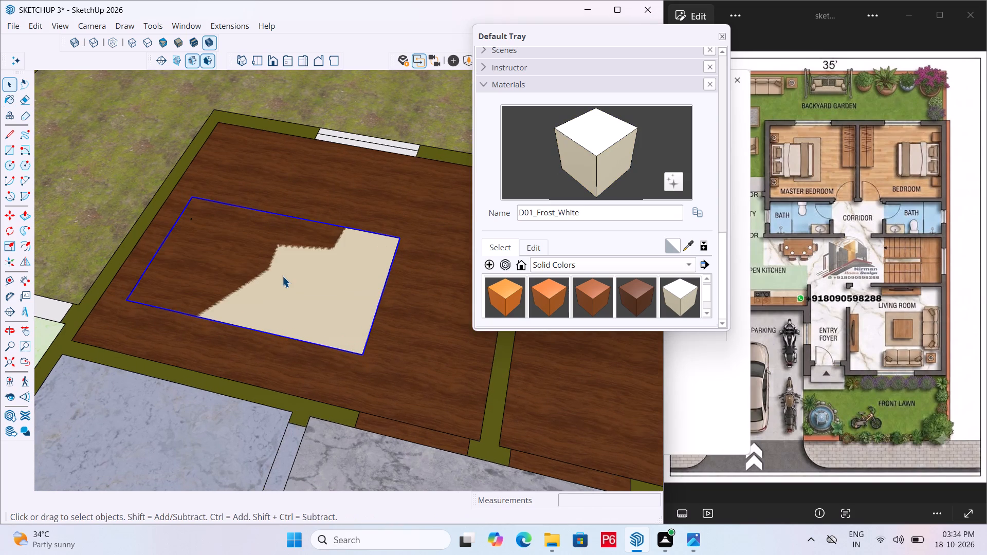
{"action": "double_click", "coordinate": [282, 276]}
{"action": "left_click", "coordinate": [282, 276]}
{"action": "key", "text": "p"}
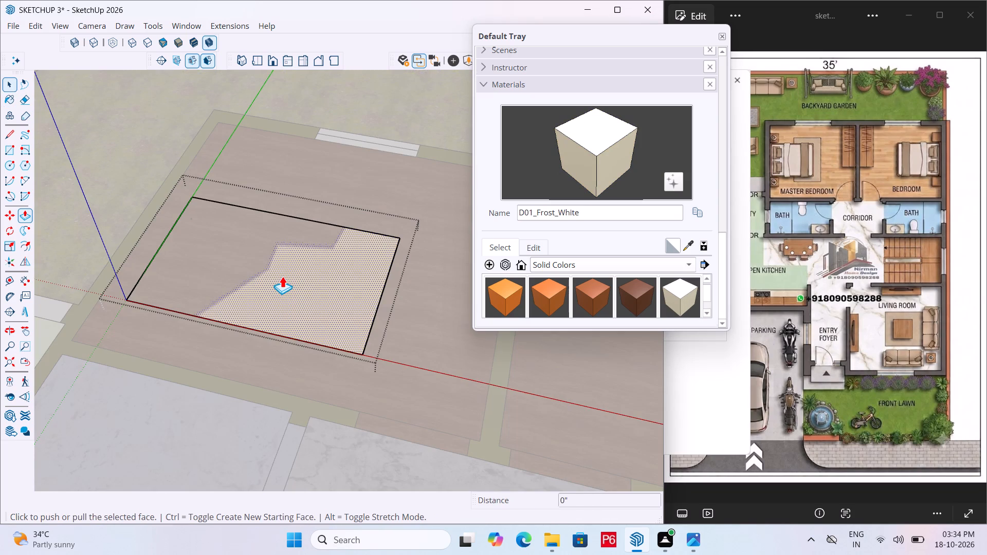
{"action": "left_click", "coordinate": [282, 276]}
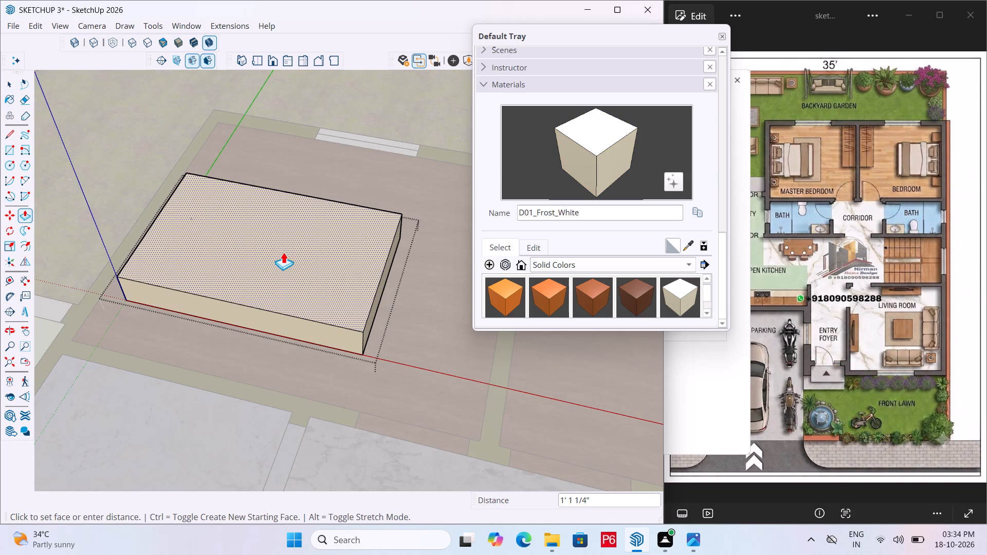
{"action": "type", "text": "1'6"}
{"action": "key", "text": "shift+quotedbl"}
{"action": "key", "text": "Return"}
{"action": "middle_click_drag", "start_coordinate": [382, 263], "coordinate": [206, 178]}
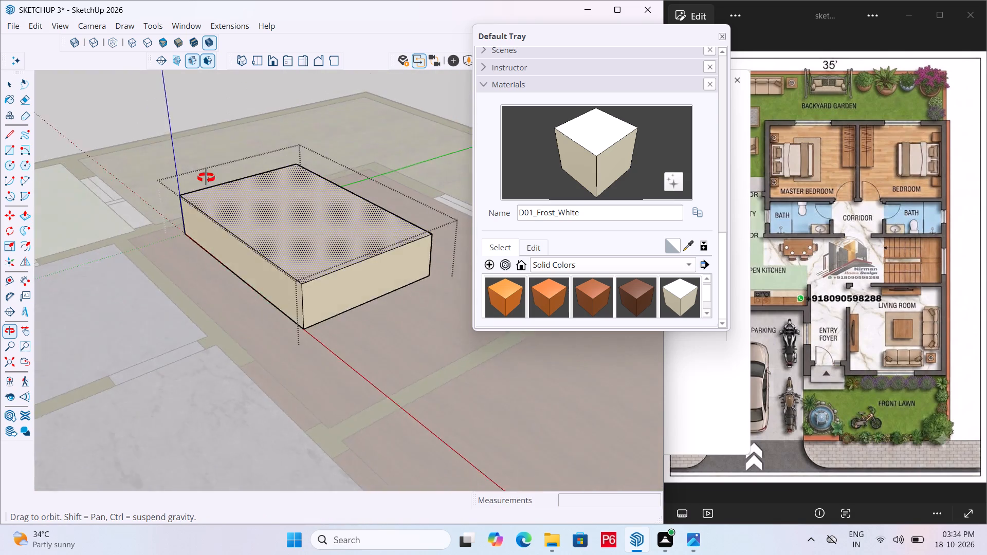
{"action": "middle_click_drag", "start_coordinate": [206, 178], "coordinate": [356, 218]}
{"action": "key", "text": "space"}
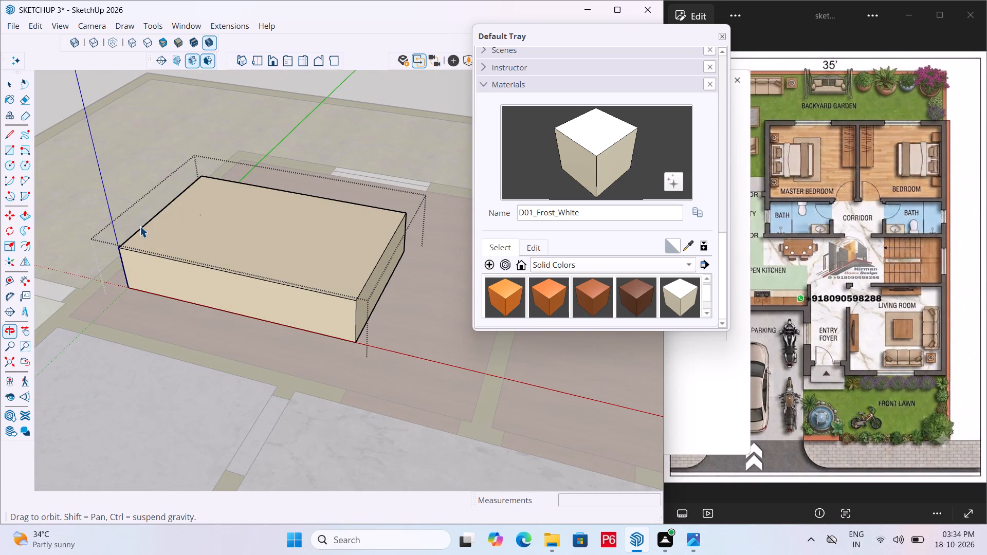
{"action": "left_click", "coordinate": [375, 93]}
Reopen the bed block's group for editing.
{"action": "scroll", "coordinate": [321, 232], "scroll_direction": "down", "scroll_amount": 1}
{"action": "middle_click_drag", "start_coordinate": [324, 245], "coordinate": [322, 254]}
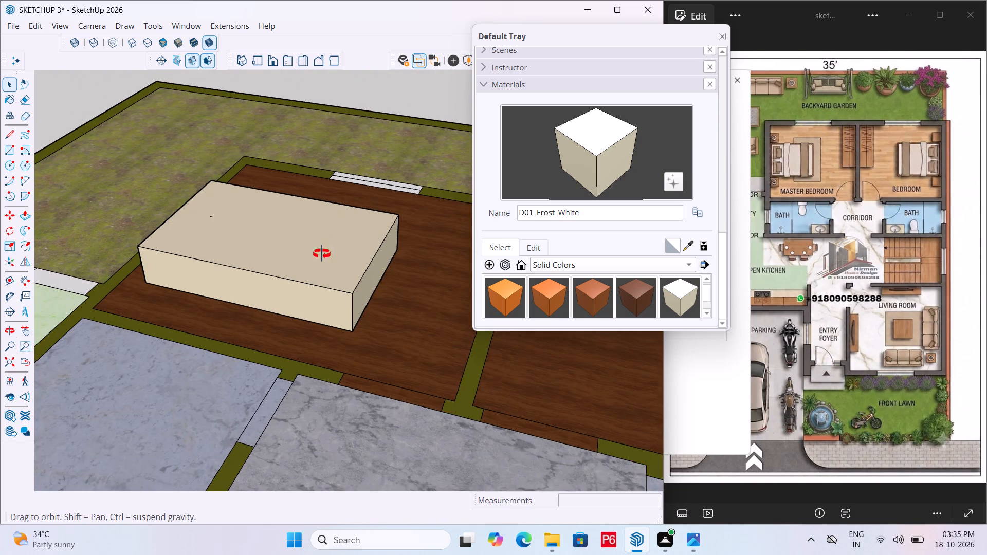
{"action": "middle_click_drag", "start_coordinate": [322, 254], "coordinate": [78, 321]}
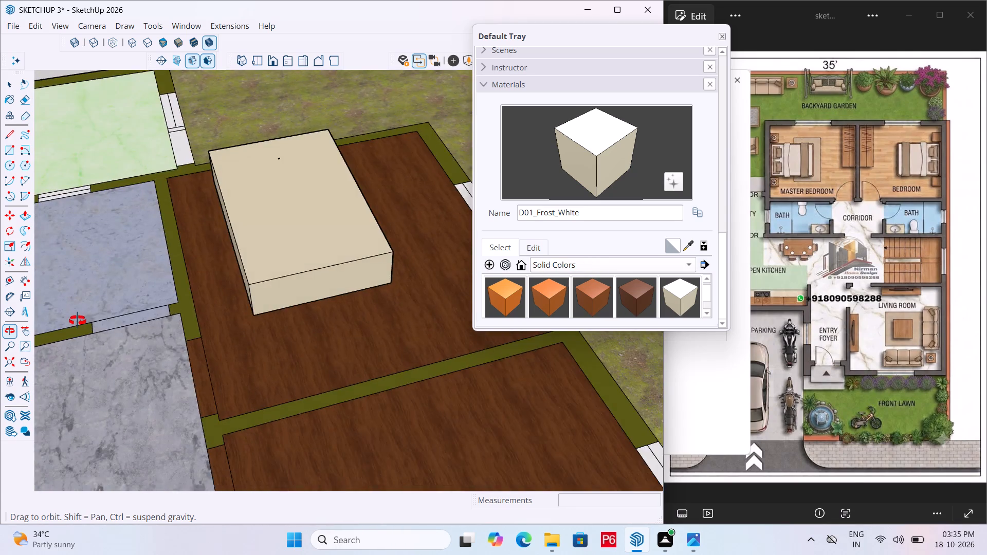
{"action": "middle_click_drag", "start_coordinate": [78, 321], "coordinate": [224, 308]}
{"action": "left_click", "coordinate": [249, 292]}
{"action": "double_click", "coordinate": [251, 285]}
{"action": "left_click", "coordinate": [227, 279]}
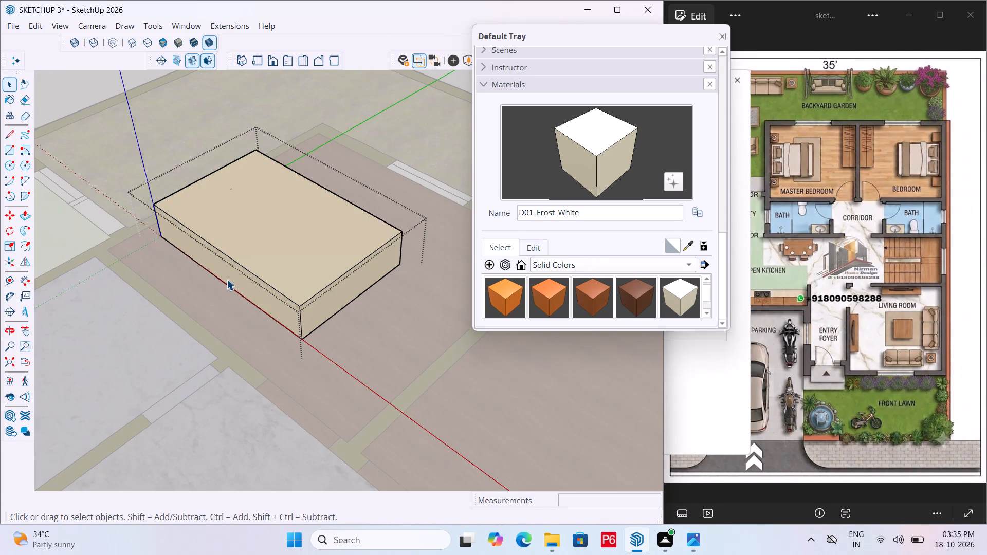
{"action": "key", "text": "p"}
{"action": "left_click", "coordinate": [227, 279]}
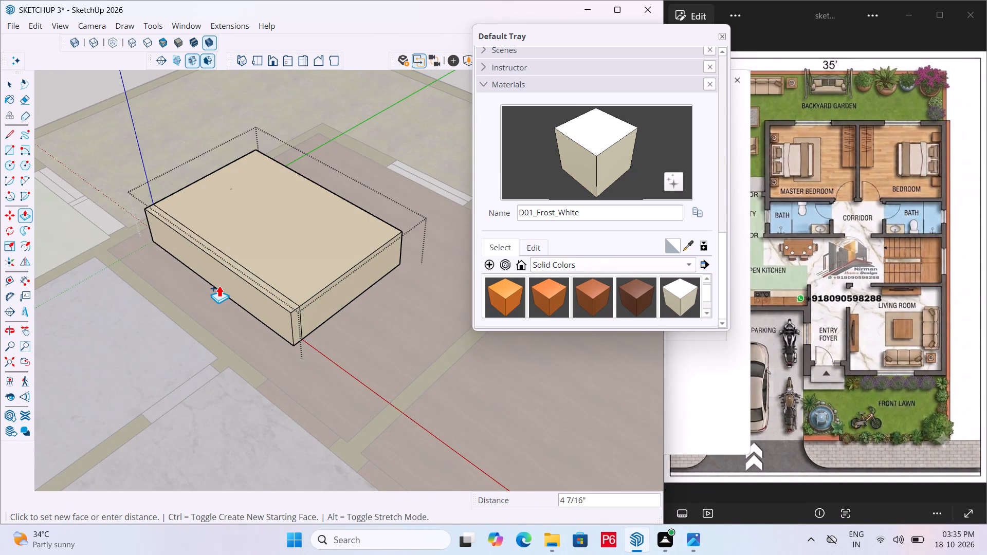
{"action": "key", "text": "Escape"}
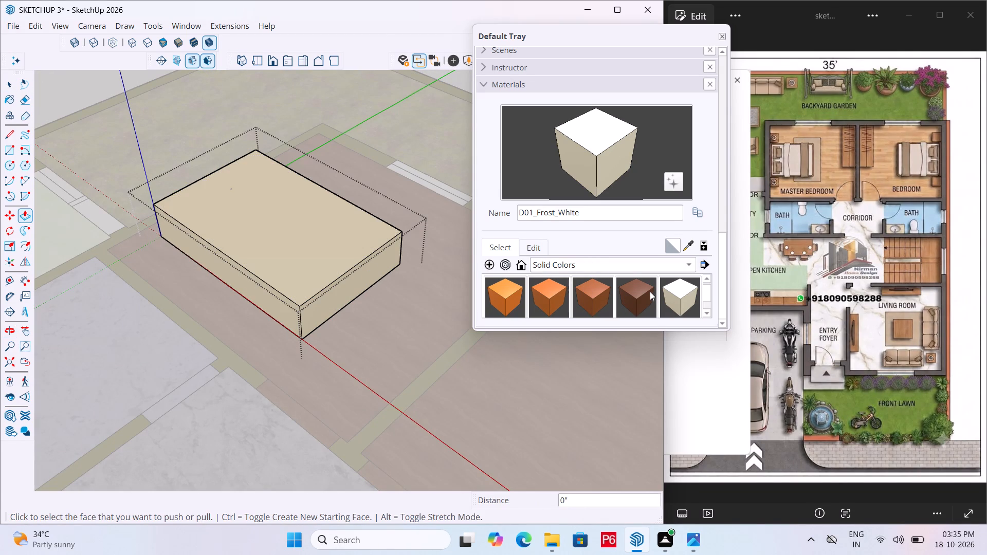
Paint the bed block's four side faces with Wood_Veneer_15_1K from the Wood collection, leaving the top face unpainted.
{"action": "left_click", "coordinate": [665, 268]}
{"action": "double_click", "coordinate": [559, 295]}
{"action": "scroll", "coordinate": [621, 271], "scroll_direction": "down", "scroll_amount": 5}
{"action": "double_click", "coordinate": [519, 295]}
{"action": "left_click", "coordinate": [251, 288]}
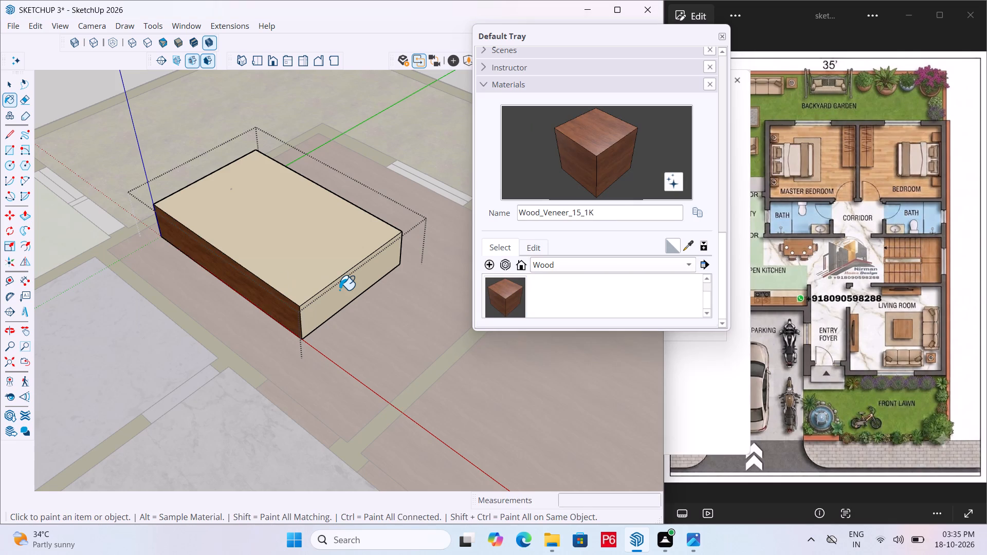
{"action": "left_click", "coordinate": [339, 290]}
{"action": "middle_click_drag", "start_coordinate": [359, 266], "coordinate": [0, 301]}
{"action": "middle_click_drag", "start_coordinate": [411, 274], "coordinate": [60, 236]}
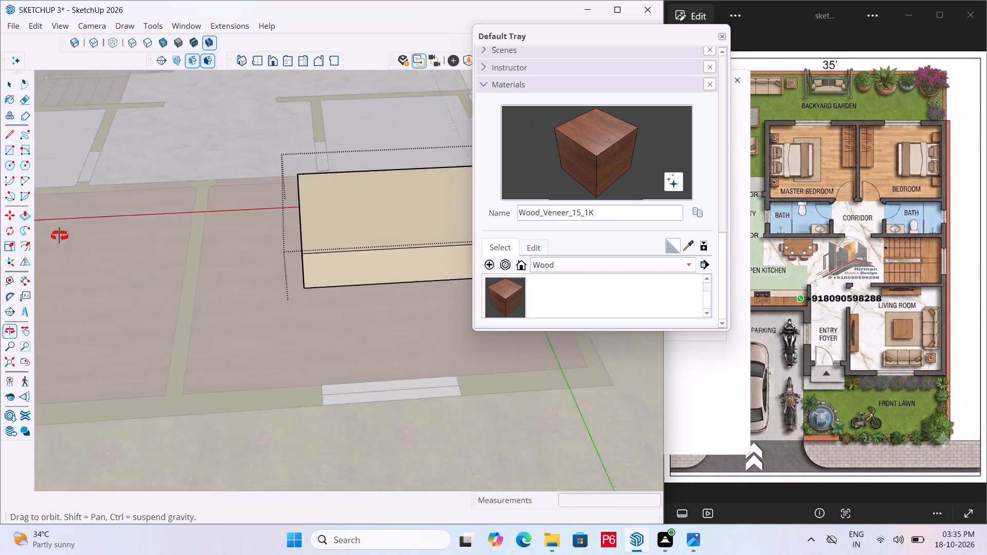
{"action": "middle_click_drag", "start_coordinate": [60, 236], "coordinate": [15, 235]}
{"action": "left_click", "coordinate": [377, 272]}
{"action": "middle_click_drag", "start_coordinate": [375, 267], "coordinate": [0, 237]}
{"action": "left_click_drag", "start_coordinate": [392, 350], "coordinate": [399, 342]}
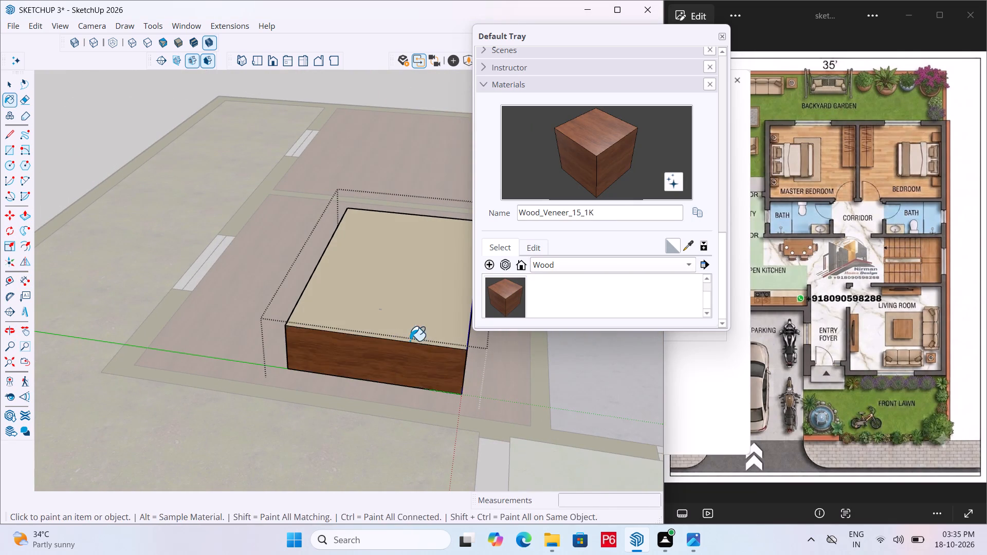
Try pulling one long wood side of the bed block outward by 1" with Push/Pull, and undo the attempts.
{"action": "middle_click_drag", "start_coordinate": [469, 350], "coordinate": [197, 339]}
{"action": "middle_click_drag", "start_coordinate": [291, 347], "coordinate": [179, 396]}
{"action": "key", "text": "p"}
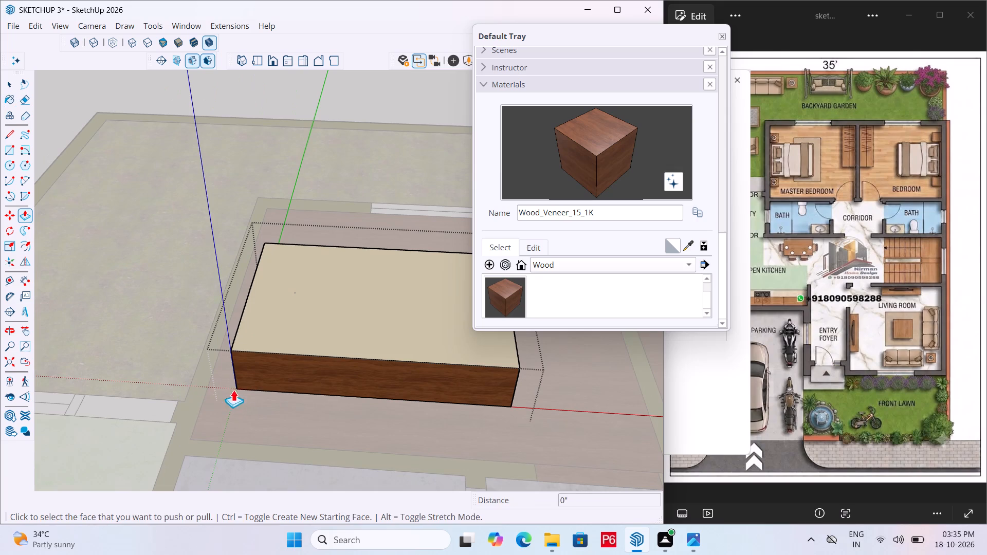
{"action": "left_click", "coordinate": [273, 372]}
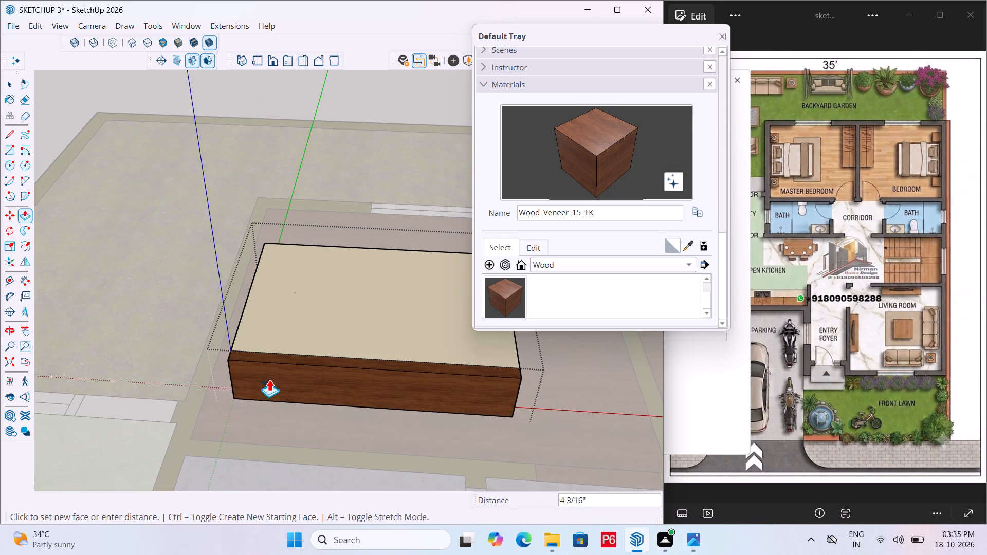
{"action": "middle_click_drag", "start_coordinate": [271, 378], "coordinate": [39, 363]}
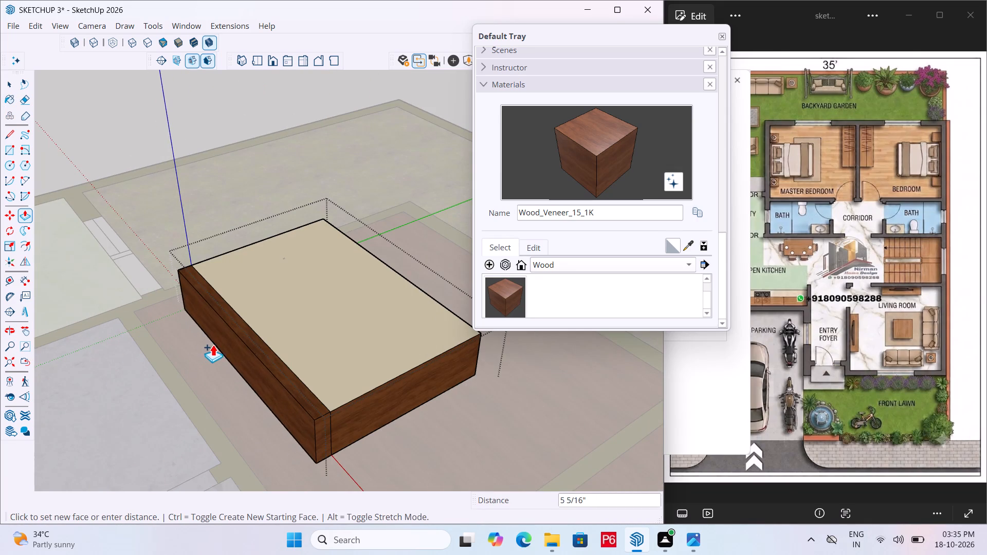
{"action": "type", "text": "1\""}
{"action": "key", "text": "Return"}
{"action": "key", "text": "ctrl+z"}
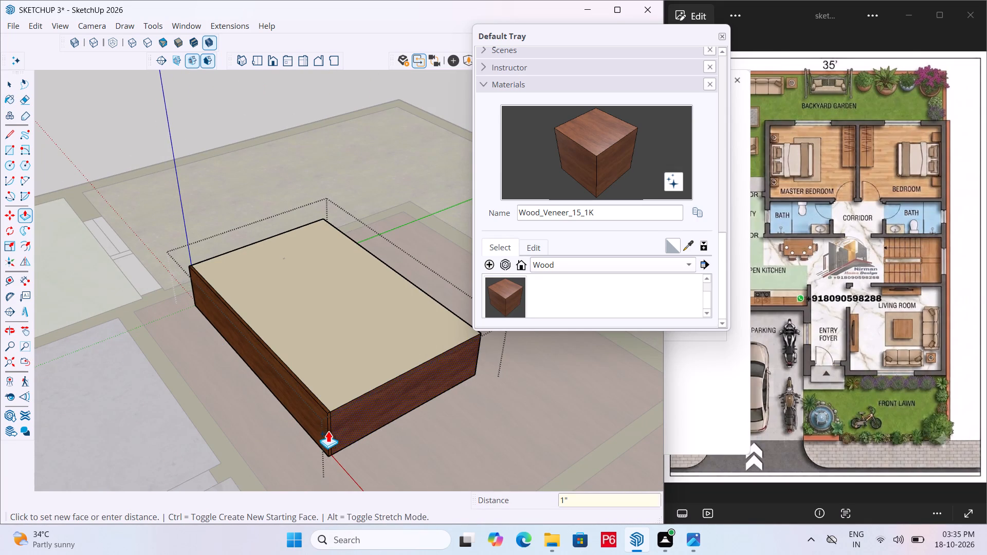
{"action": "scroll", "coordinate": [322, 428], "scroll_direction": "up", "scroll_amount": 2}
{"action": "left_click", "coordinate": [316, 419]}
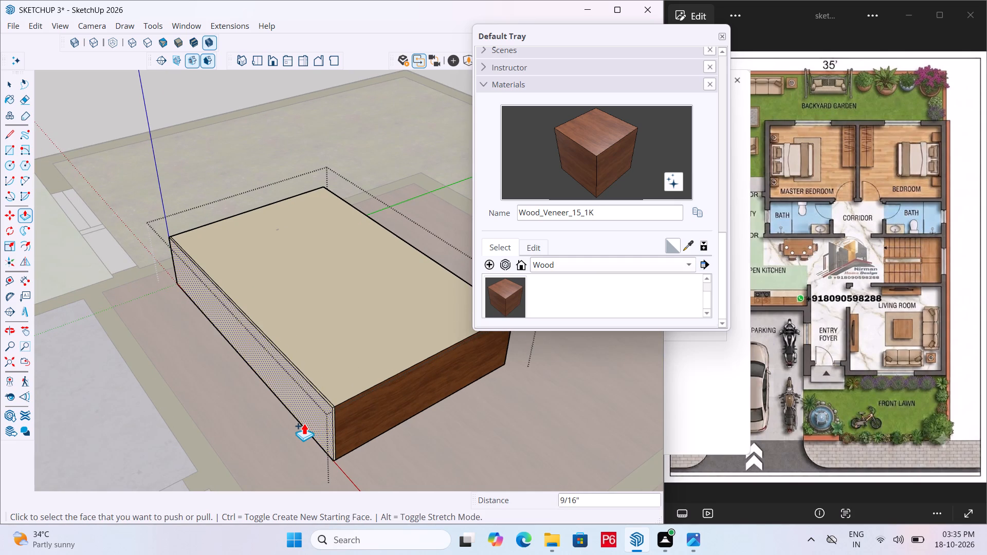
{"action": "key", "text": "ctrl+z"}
Push/Pull one long wood side outward 2" as a new section, and repeat that offset on the bed block's other three sides.
{"action": "left_click", "coordinate": [302, 409]}
{"action": "key", "text": "2"}
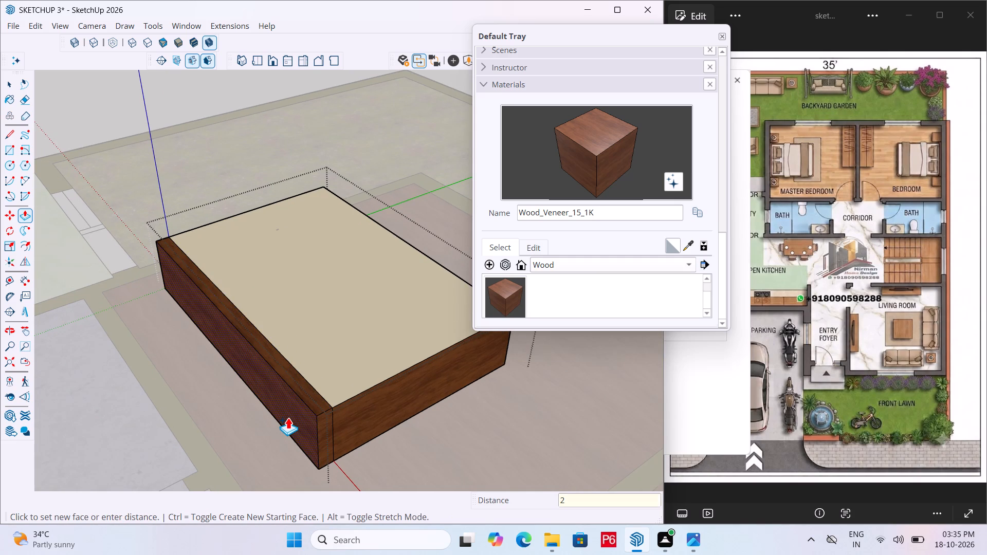
{"action": "key", "text": "shift+quotedbl"}
{"action": "key", "text": "Return"}
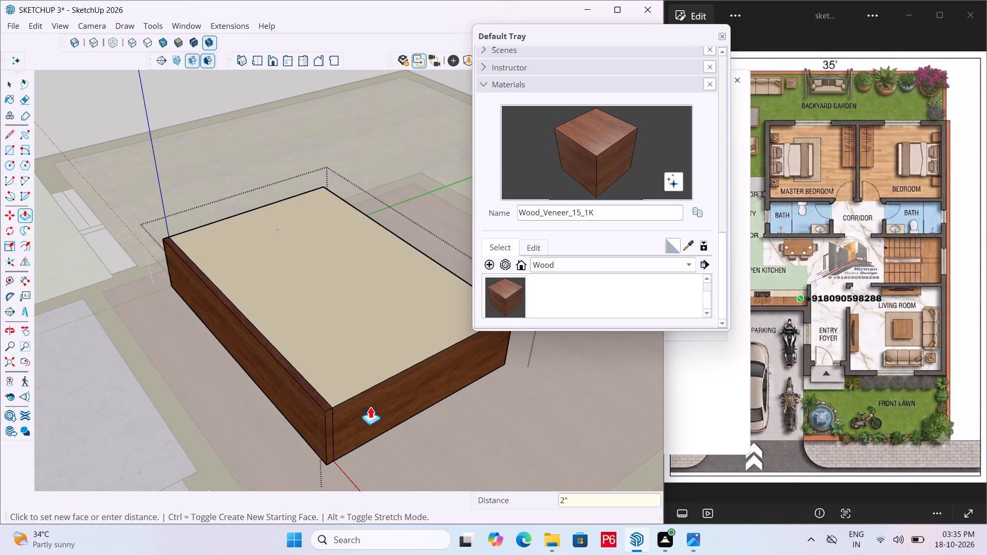
{"action": "double_click", "coordinate": [370, 406]}
{"action": "middle_click_drag", "start_coordinate": [447, 415], "coordinate": [0, 385]}
{"action": "double_click", "coordinate": [287, 352]}
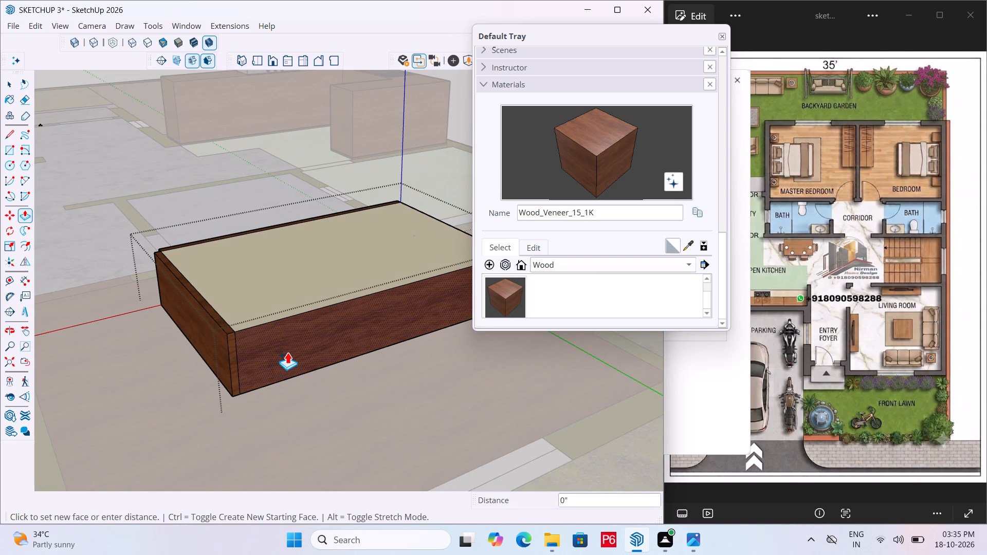
{"action": "middle_click_drag", "start_coordinate": [463, 385], "coordinate": [0, 382]}
{"action": "double_click", "coordinate": [328, 351]}
{"action": "scroll", "coordinate": [307, 358], "scroll_direction": "up", "scroll_amount": 4}
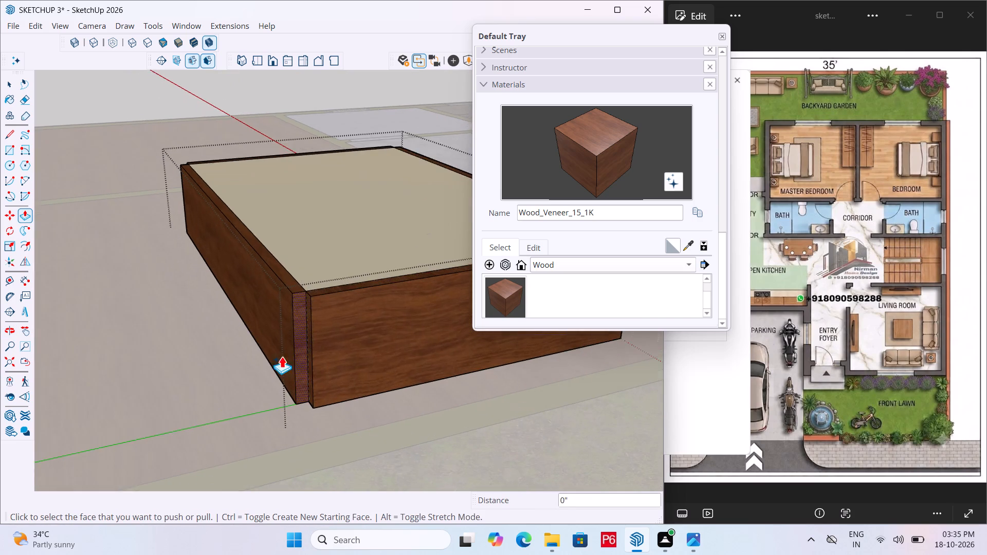
Fill the notches at two corners of the bed's wood frame by Push/Pulling their narrow faces 2" flush with the adjoining sides.
{"action": "scroll", "coordinate": [282, 356], "scroll_direction": "up", "scroll_amount": 6}
{"action": "left_click", "coordinate": [348, 376]}
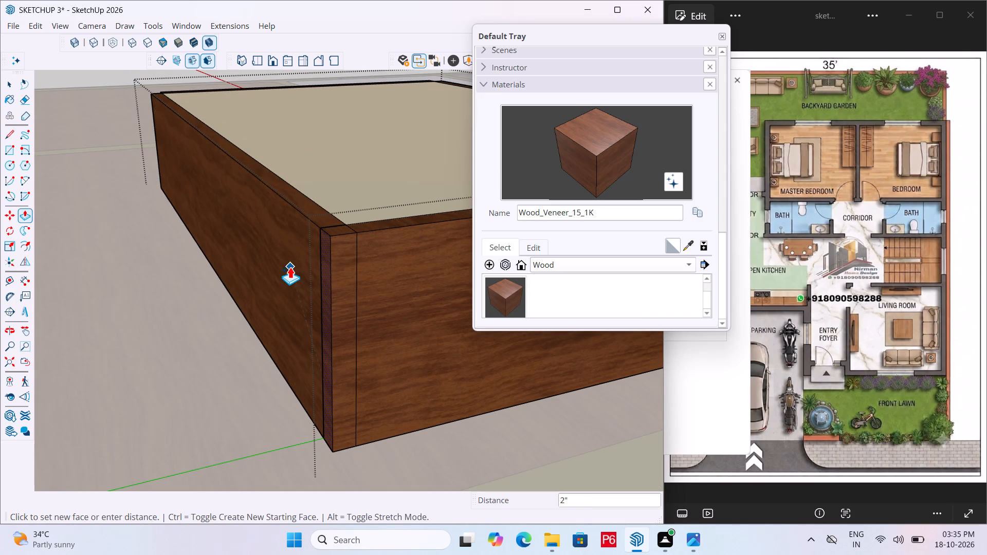
{"action": "left_click", "coordinate": [290, 267]}
{"action": "scroll", "coordinate": [190, 333], "scroll_direction": "down", "scroll_amount": 6}
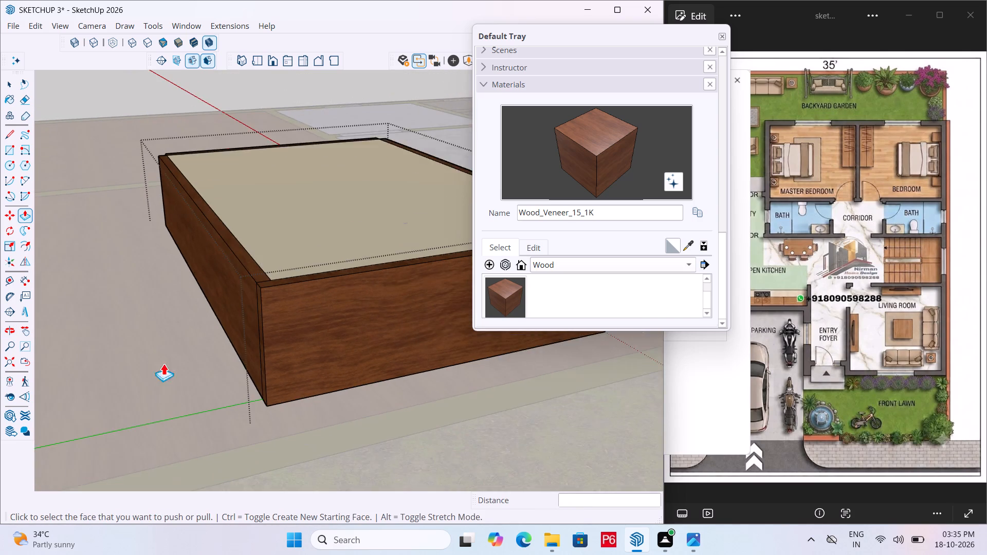
{"action": "scroll", "coordinate": [277, 369], "scroll_direction": "down", "scroll_amount": 4}
{"action": "middle_click_drag", "start_coordinate": [513, 374], "coordinate": [184, 377]}
{"action": "scroll", "coordinate": [277, 310], "scroll_direction": "up", "scroll_amount": 5}
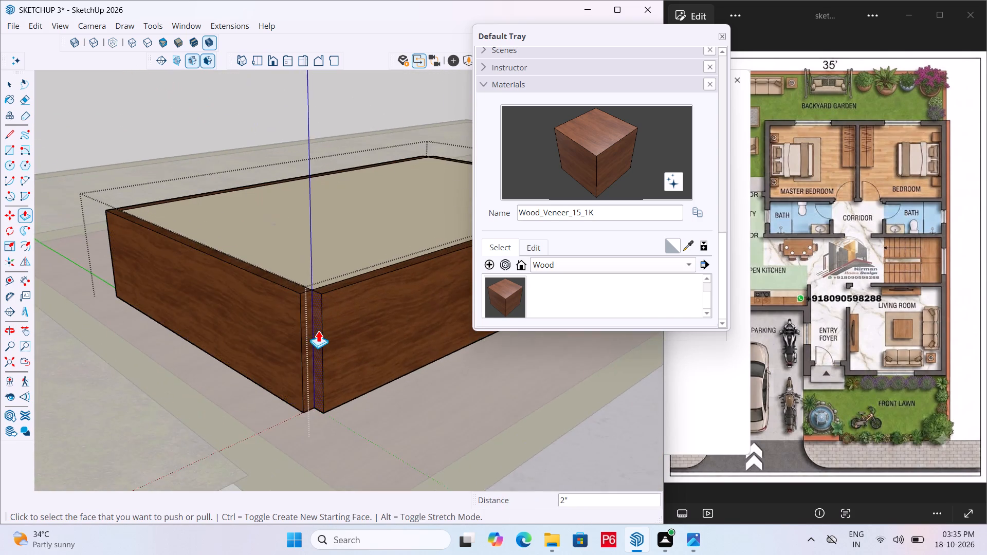
{"action": "scroll", "coordinate": [318, 330], "scroll_direction": "up", "scroll_amount": 4}
{"action": "left_click", "coordinate": [315, 341]}
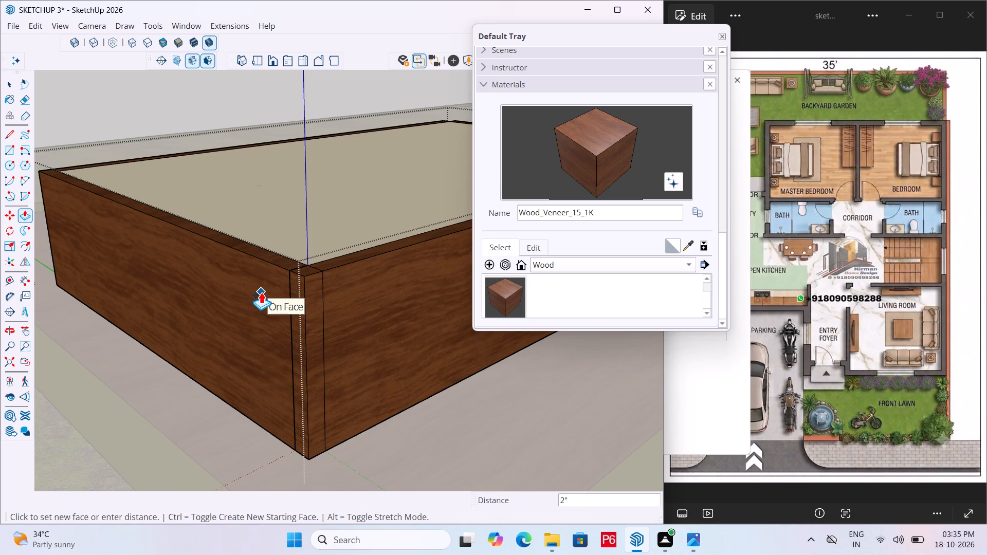
{"action": "left_click_drag", "start_coordinate": [255, 297], "coordinate": [260, 294]}
{"action": "scroll", "coordinate": [298, 335], "scroll_direction": "down", "scroll_amount": 6}
{"action": "scroll", "coordinate": [444, 382], "scroll_direction": "down", "scroll_amount": 4}
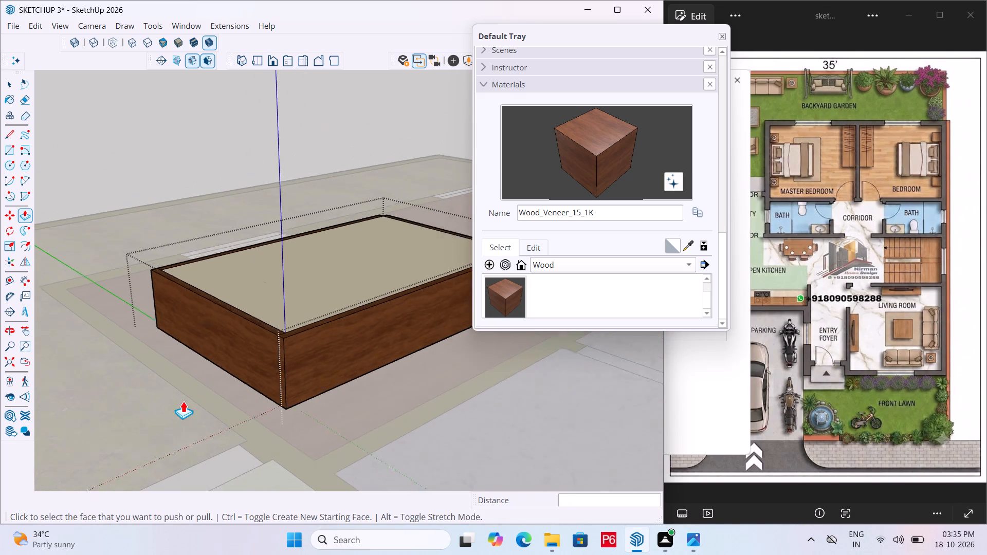
Fill the frame's remaining two corner notches the same way, Push/Pulling each narrow face 2" flush with the adjoining side.
{"action": "scroll", "coordinate": [183, 401], "scroll_direction": "down", "scroll_amount": 1}
{"action": "middle_click_drag", "start_coordinate": [526, 371], "coordinate": [78, 398]}
{"action": "scroll", "coordinate": [447, 343], "scroll_direction": "up", "scroll_amount": 9}
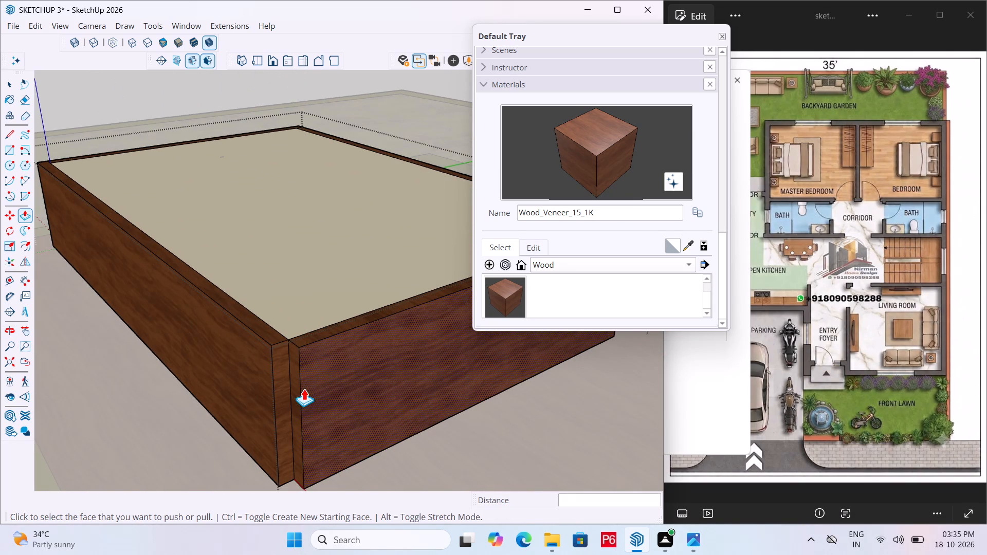
{"action": "left_click", "coordinate": [295, 395]}
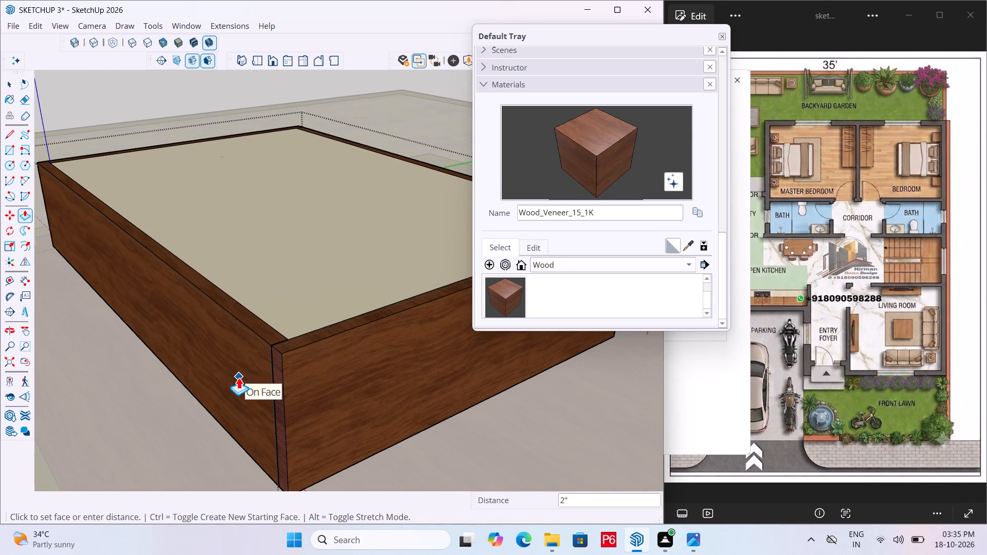
{"action": "left_click", "coordinate": [239, 377]}
{"action": "scroll", "coordinate": [253, 369], "scroll_direction": "down", "scroll_amount": 6}
{"action": "scroll", "coordinate": [318, 381], "scroll_direction": "down", "scroll_amount": 4}
{"action": "scroll", "coordinate": [461, 389], "scroll_direction": "down", "scroll_amount": 1}
{"action": "middle_click_drag", "start_coordinate": [280, 391], "coordinate": [129, 391]}
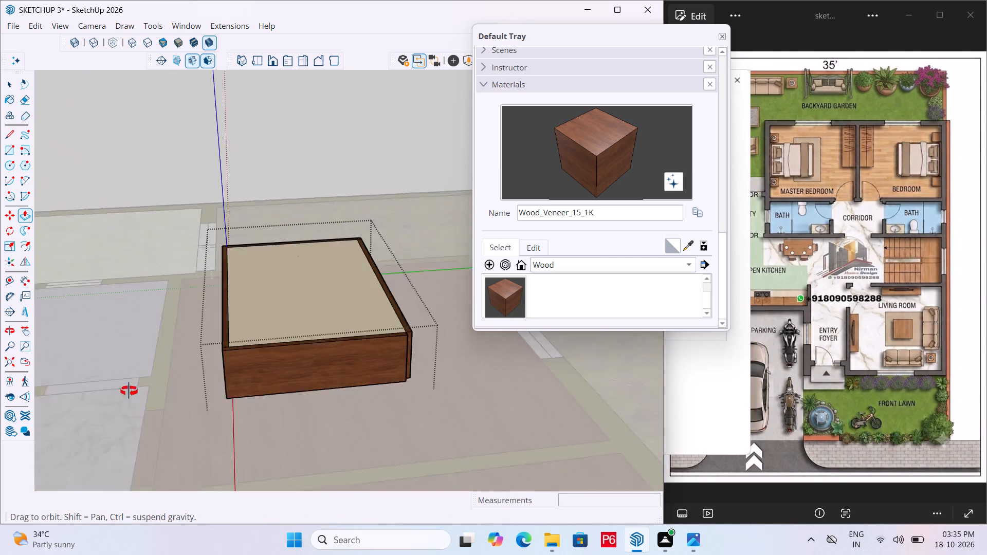
{"action": "middle_click_drag", "start_coordinate": [129, 391], "coordinate": [81, 384]}
{"action": "middle_click_drag", "start_coordinate": [158, 359], "coordinate": [20, 353]}
{"action": "scroll", "coordinate": [282, 343], "scroll_direction": "up", "scroll_amount": 11}
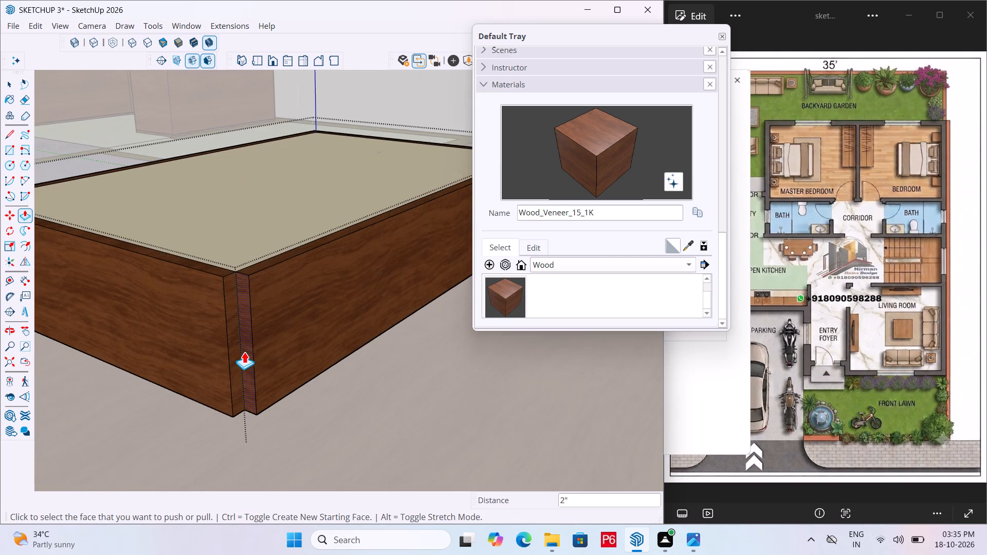
{"action": "left_click", "coordinate": [248, 351]}
{"action": "left_click", "coordinate": [202, 304]}
{"action": "scroll", "coordinate": [399, 349], "scroll_direction": "down", "scroll_amount": 6}
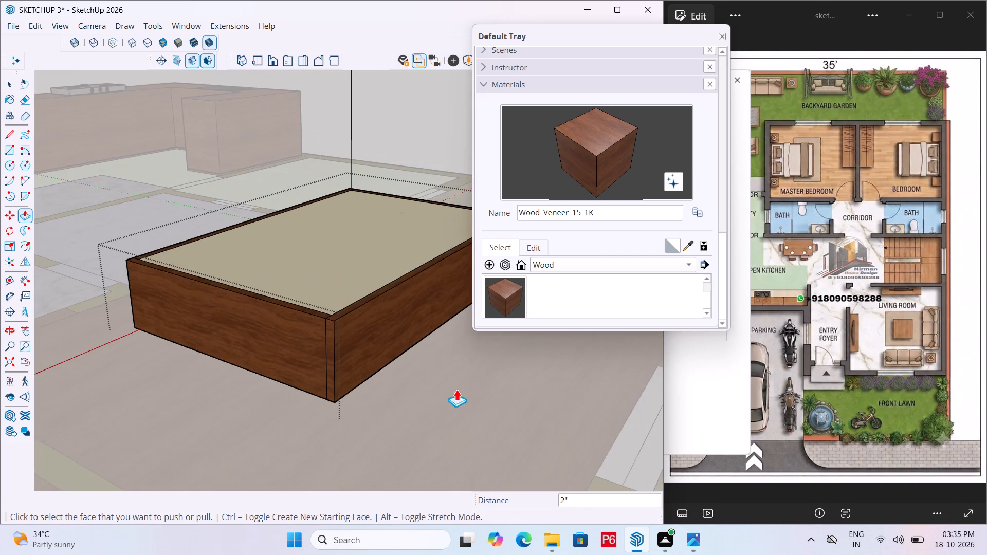
{"action": "scroll", "coordinate": [304, 376], "scroll_direction": "down", "scroll_amount": 6}
{"action": "middle_click_drag", "start_coordinate": [247, 371], "coordinate": [523, 467]}
{"action": "scroll", "coordinate": [281, 394], "scroll_direction": "down", "scroll_amount": 4}
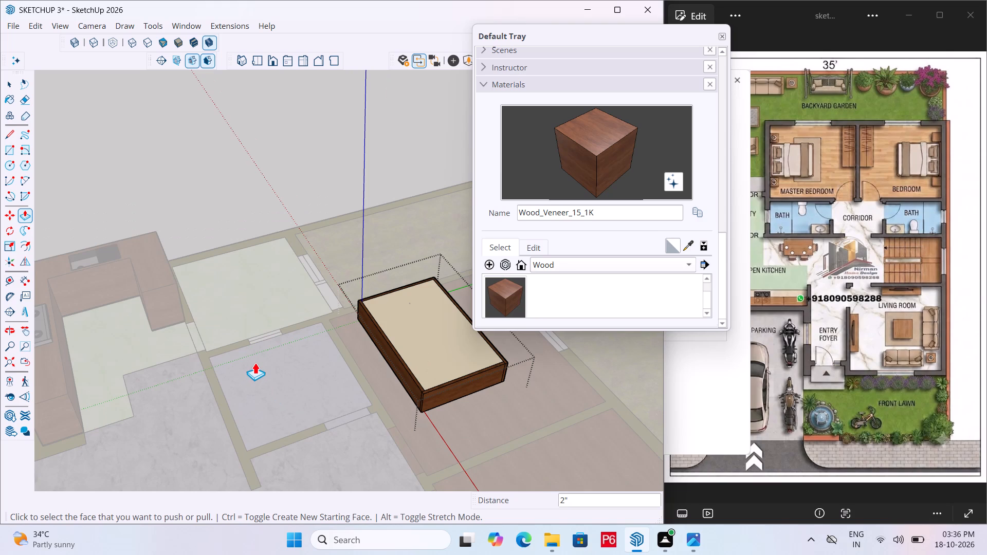
{"action": "key", "text": "space"}
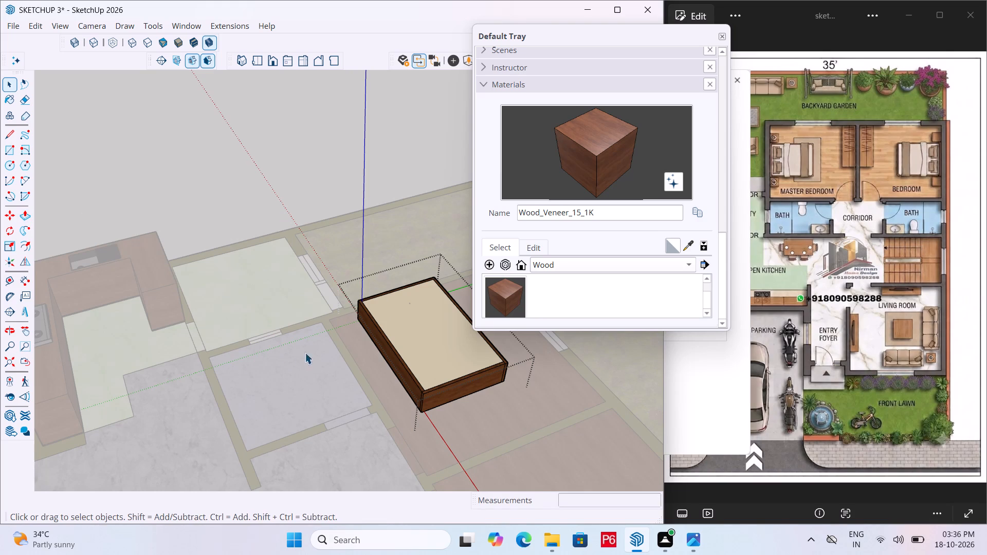
Examine the framed bed block from above and browse the swatches of the Wood materials collection.
{"action": "scroll", "coordinate": [252, 356], "scroll_direction": "down", "scroll_amount": 5}
{"action": "middle_click_drag", "start_coordinate": [381, 355], "coordinate": [465, 355]}
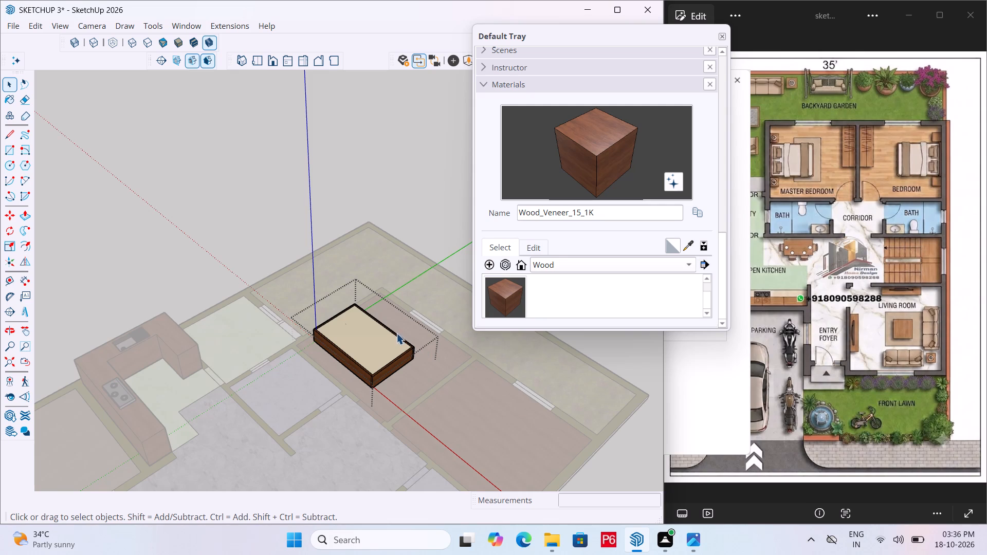
{"action": "scroll", "coordinate": [331, 330], "scroll_direction": "up", "scroll_amount": 4}
{"action": "scroll", "coordinate": [376, 323], "scroll_direction": "up", "scroll_amount": 5}
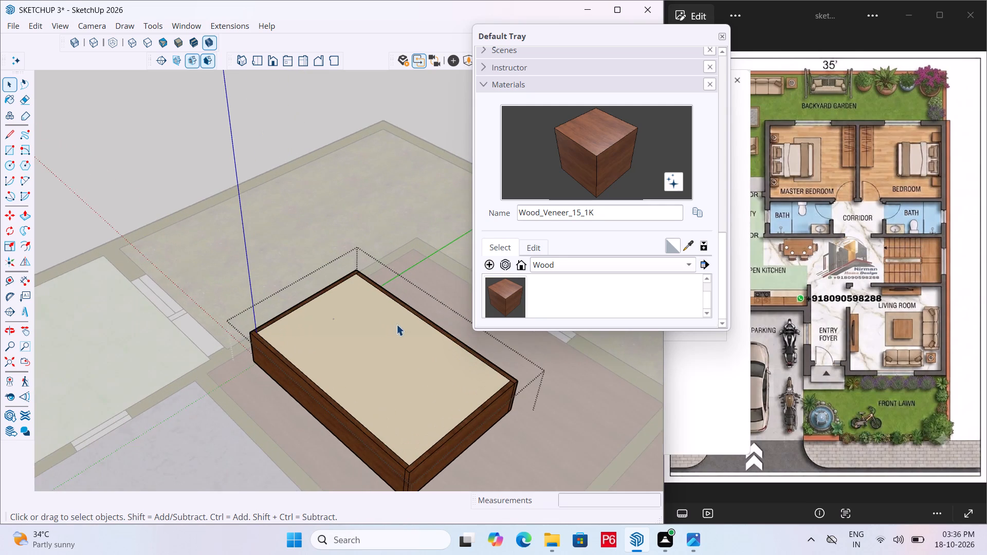
{"action": "scroll", "coordinate": [413, 324], "scroll_direction": "up", "scroll_amount": 5}
{"action": "scroll", "coordinate": [368, 327], "scroll_direction": "up", "scroll_amount": 5}
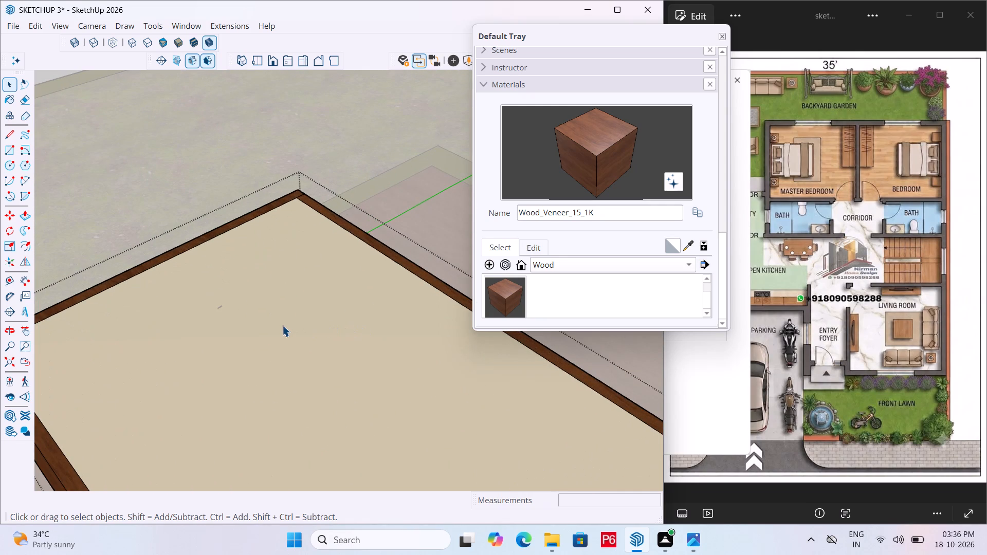
{"action": "scroll", "coordinate": [282, 325], "scroll_direction": "down", "scroll_amount": 5}
{"action": "scroll", "coordinate": [358, 328], "scroll_direction": "down", "scroll_amount": 6}
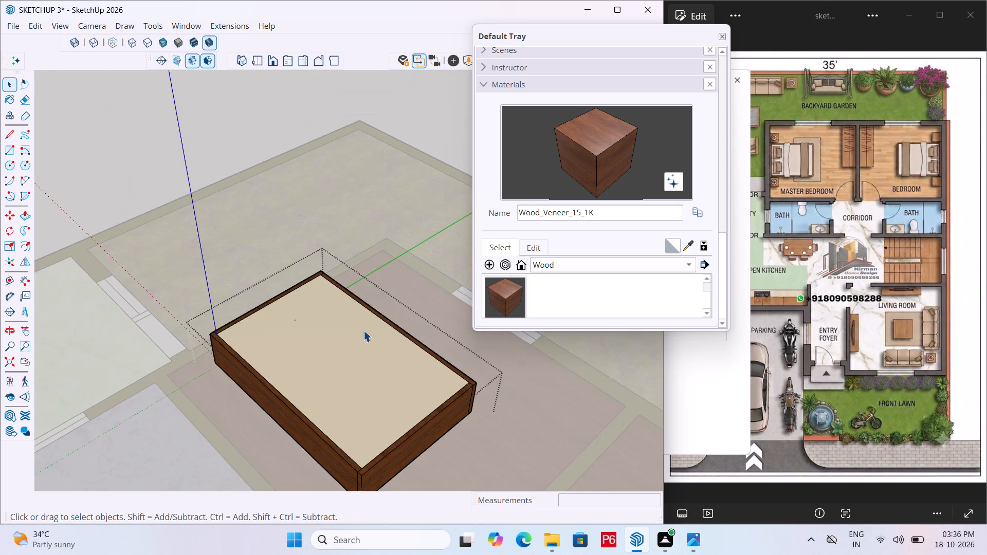
{"action": "middle_click_drag", "start_coordinate": [363, 331], "coordinate": [353, 378]}
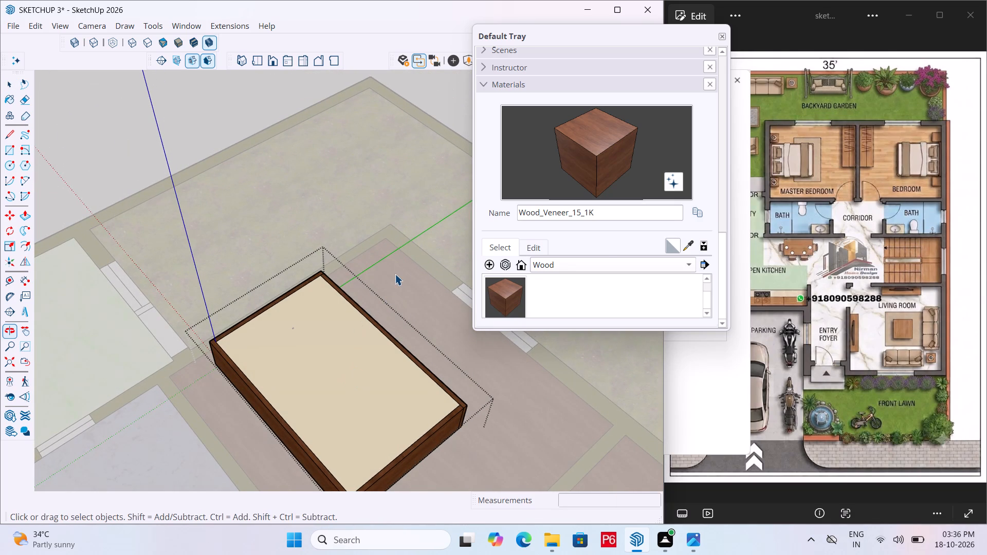
{"action": "scroll", "coordinate": [588, 279], "scroll_direction": "up", "scroll_amount": 4}
{"action": "scroll", "coordinate": [588, 281], "scroll_direction": "down", "scroll_amount": 2}
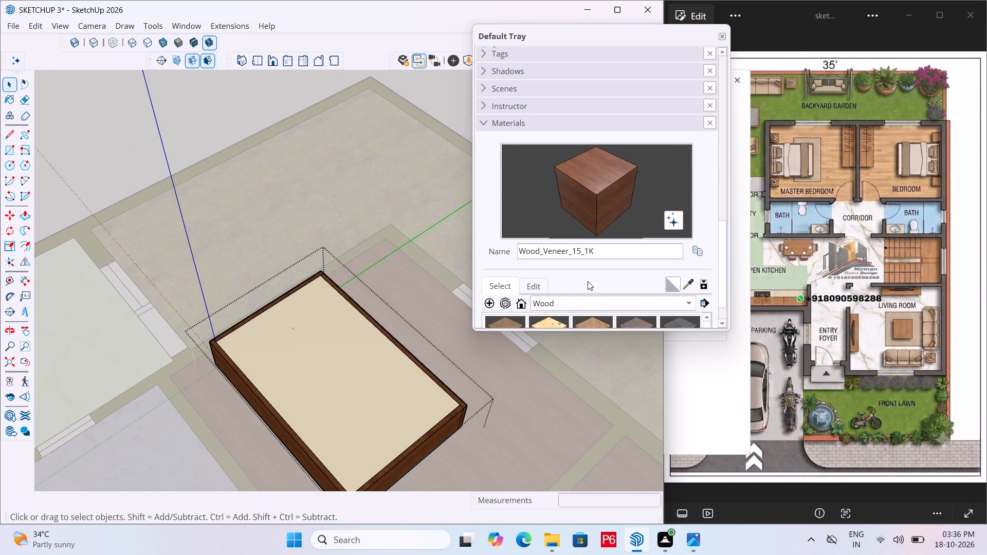
{"action": "scroll", "coordinate": [588, 281], "scroll_direction": "down", "scroll_amount": 4}
{"action": "scroll", "coordinate": [566, 291], "scroll_direction": "up", "scroll_amount": 3}
{"action": "scroll", "coordinate": [575, 285], "scroll_direction": "down", "scroll_amount": 6}
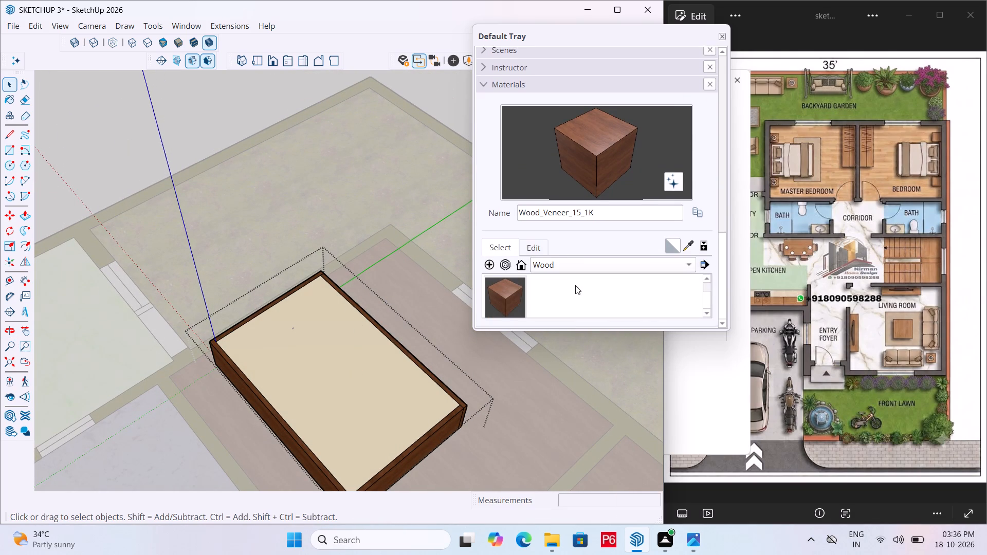
{"action": "scroll", "coordinate": [575, 285], "scroll_direction": "up", "scroll_amount": 1}
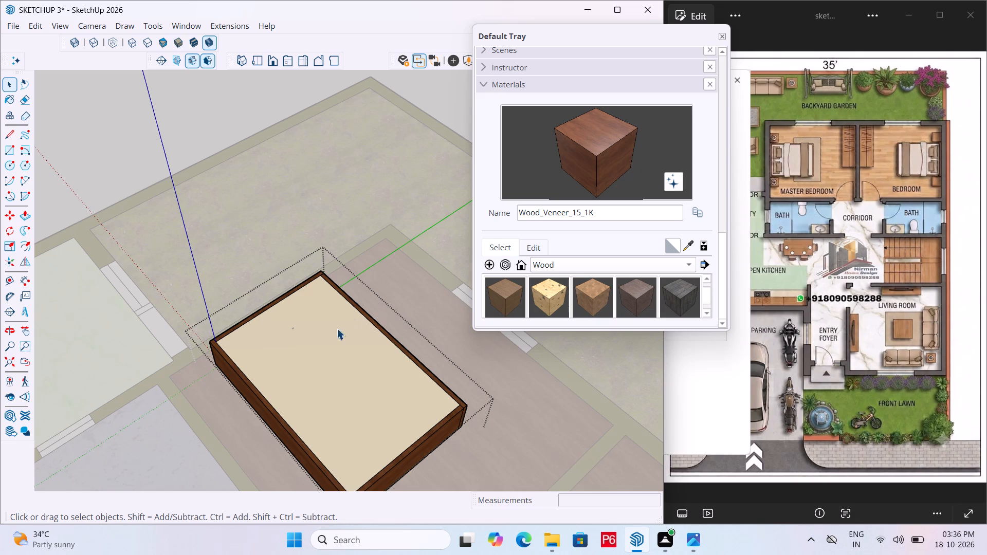
Leave the bed block's group and return to the whole model.
{"action": "double_click", "coordinate": [200, 134]}
{"action": "left_click", "coordinate": [200, 134]}
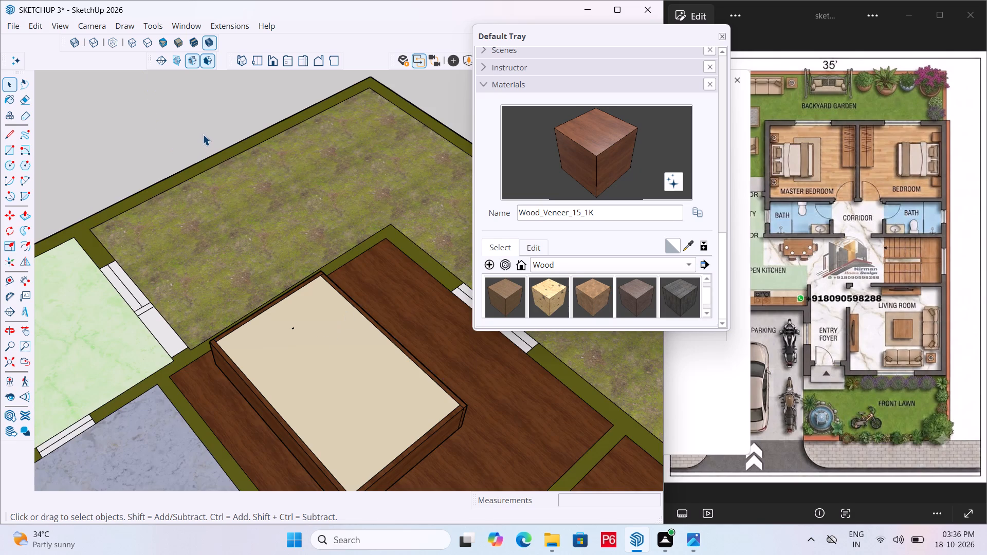
{"action": "scroll", "coordinate": [367, 251], "scroll_direction": "down", "scroll_amount": 6}
{"action": "scroll", "coordinate": [336, 292], "scroll_direction": "up", "scroll_amount": 5}
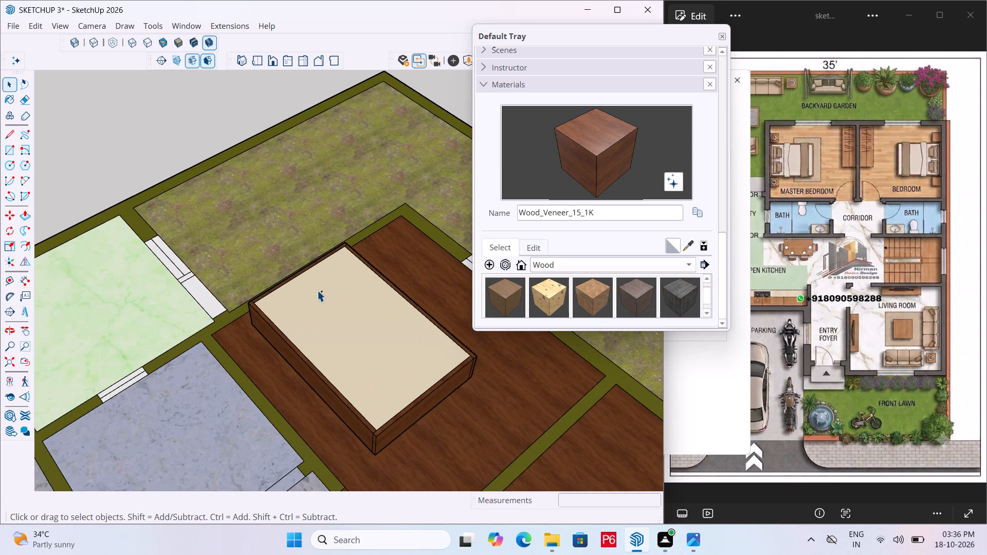
Close the Default Tray and fit the whole reference floor plan in the Photos window.
{"action": "double_click", "coordinate": [722, 38]}
{"action": "double_click", "coordinate": [853, 227]}
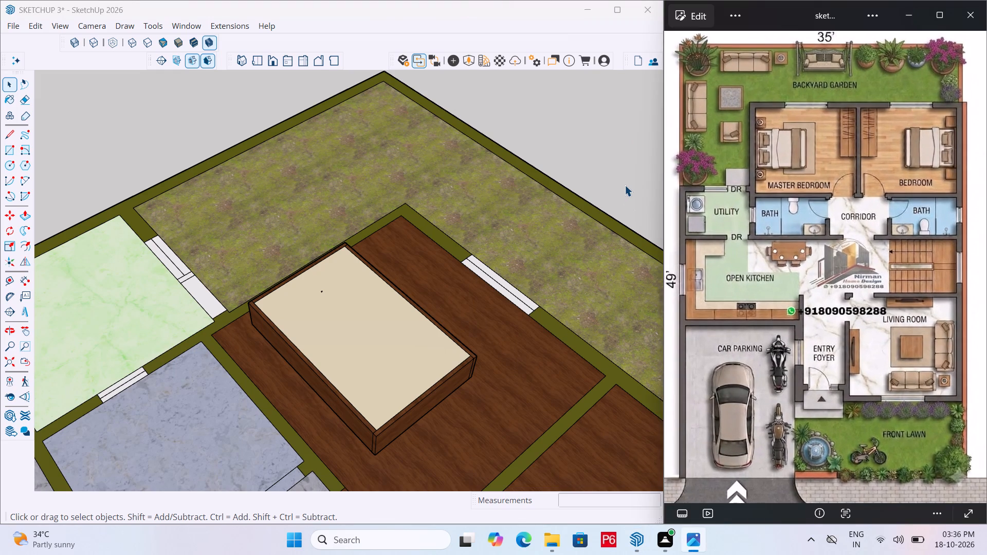
{"action": "left_click", "coordinate": [626, 173]}
{"action": "scroll", "coordinate": [220, 234], "scroll_direction": "down", "scroll_amount": 5}
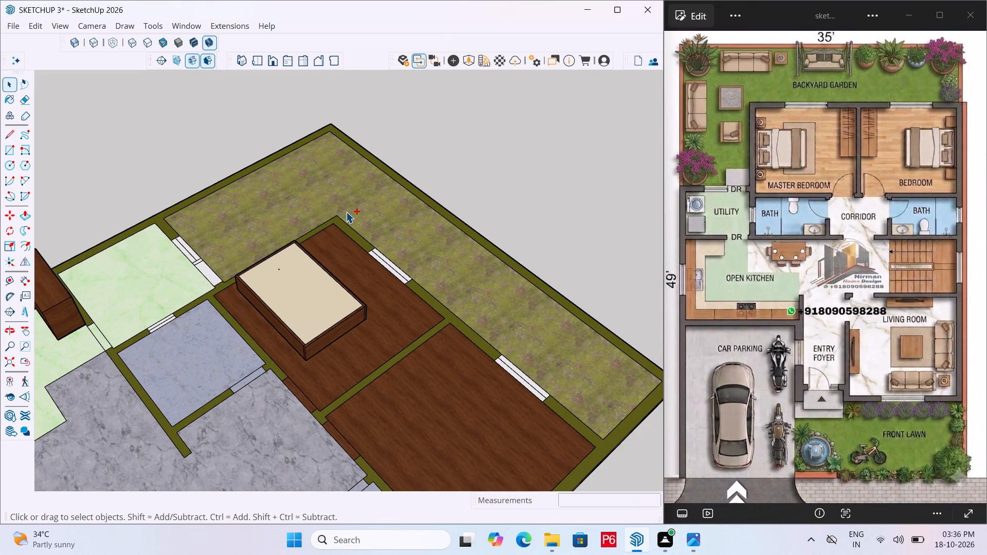
Save the model.
{"action": "key", "text": "ctrl+s"}
{"action": "key", "text": "ctrl+s"}
{"action": "key", "text": "ctrl+s"}
{"action": "key", "text": "ctrl+s"}
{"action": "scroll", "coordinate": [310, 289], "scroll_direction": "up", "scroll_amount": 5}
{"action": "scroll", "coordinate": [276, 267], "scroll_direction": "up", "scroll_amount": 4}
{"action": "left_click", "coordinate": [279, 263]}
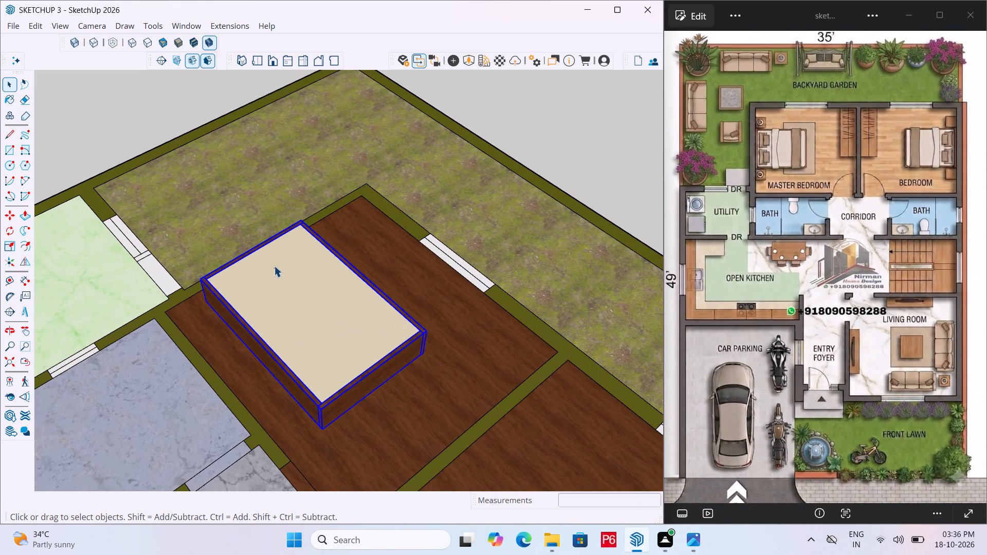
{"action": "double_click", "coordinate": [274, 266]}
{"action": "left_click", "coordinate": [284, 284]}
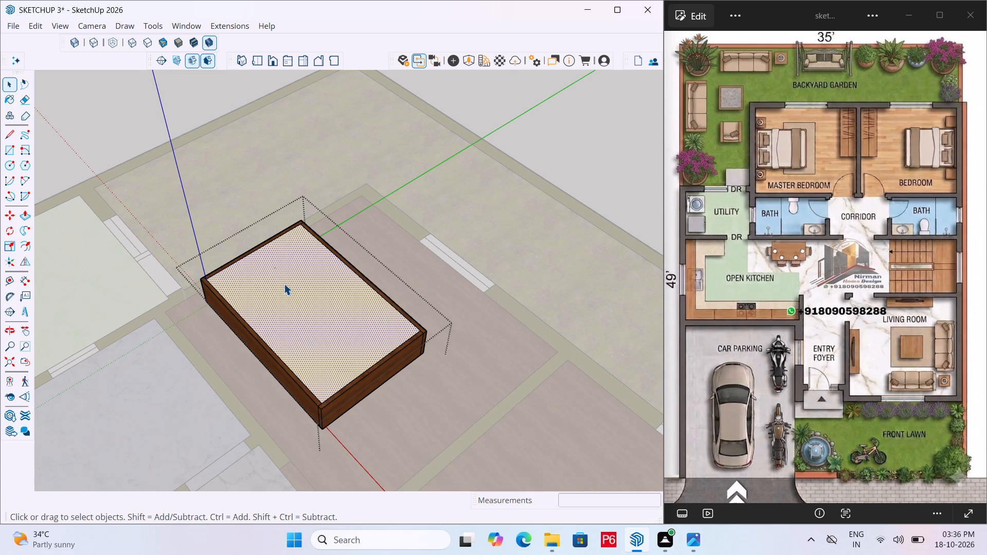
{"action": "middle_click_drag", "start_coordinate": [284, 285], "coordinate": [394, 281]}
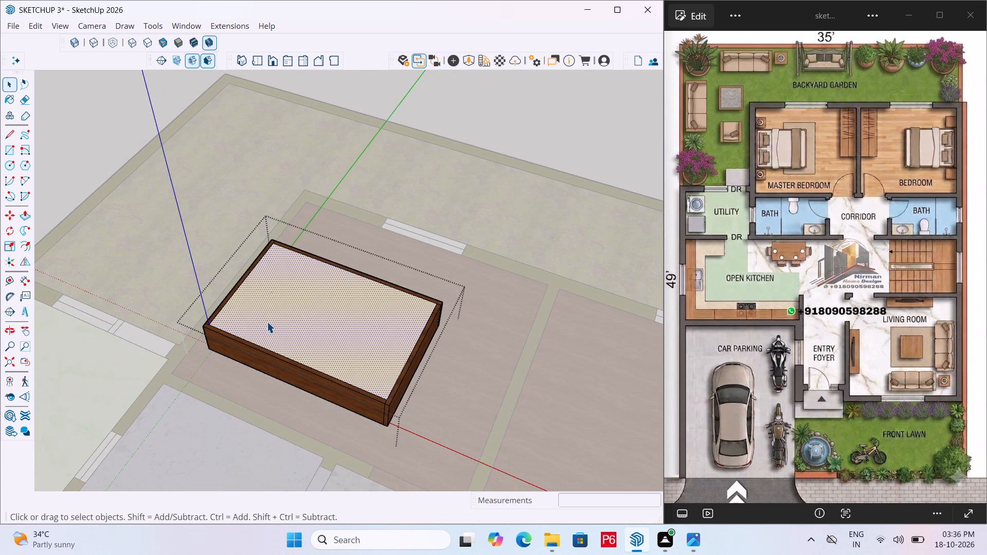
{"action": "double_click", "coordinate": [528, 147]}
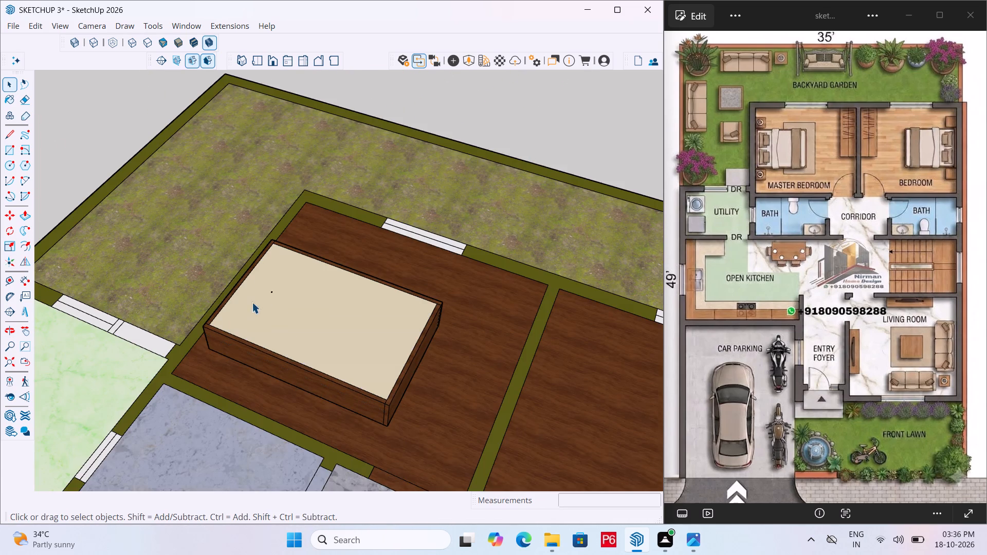
Draw a rectangle about 11" by 1' 6 1/4" on the bed's top near its garden-side short end and make it a group.
{"action": "scroll", "coordinate": [252, 302], "scroll_direction": "up", "scroll_amount": 6}
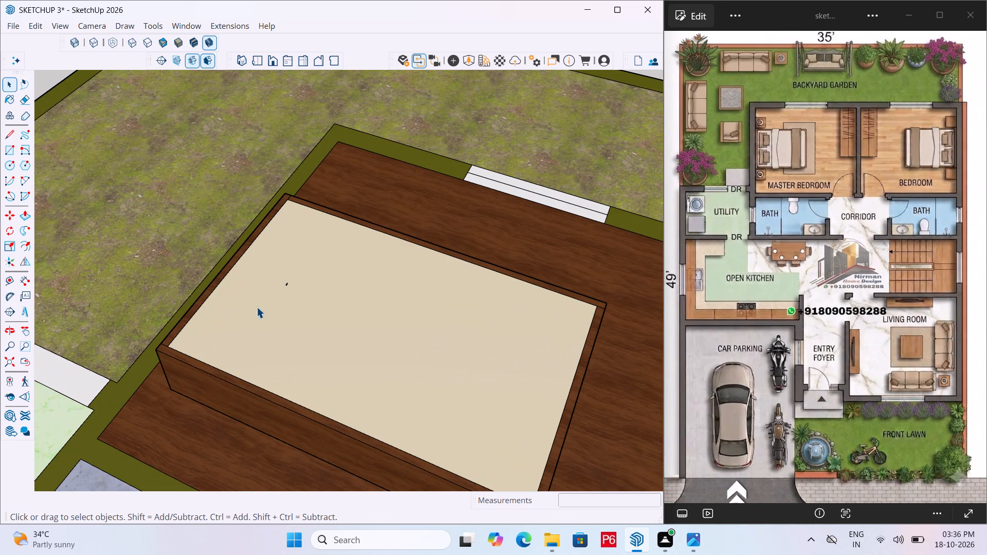
{"action": "key", "text": "r"}
{"action": "left_click", "coordinate": [216, 332]}
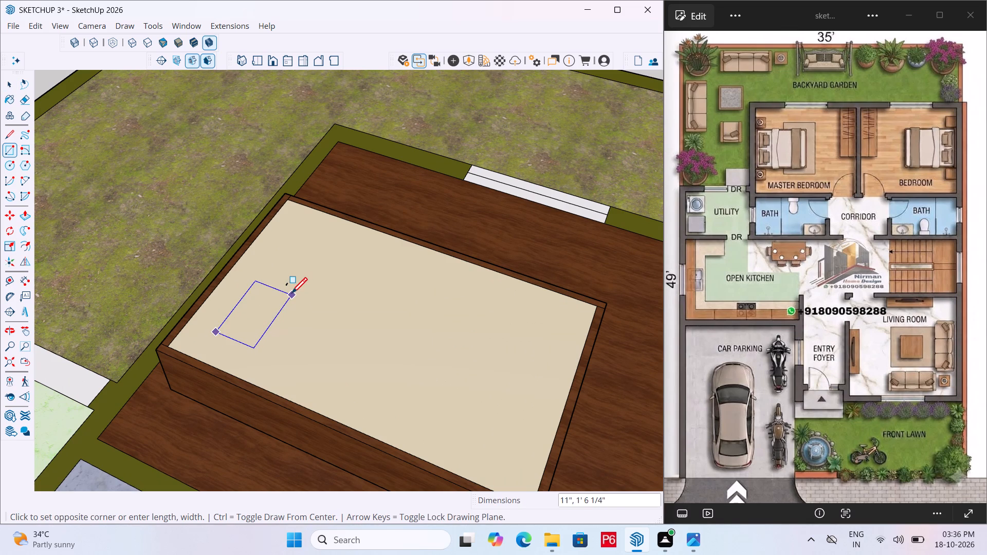
{"action": "left_click", "coordinate": [291, 295]}
{"action": "key", "text": "space"}
{"action": "triple_click", "coordinate": [265, 310]}
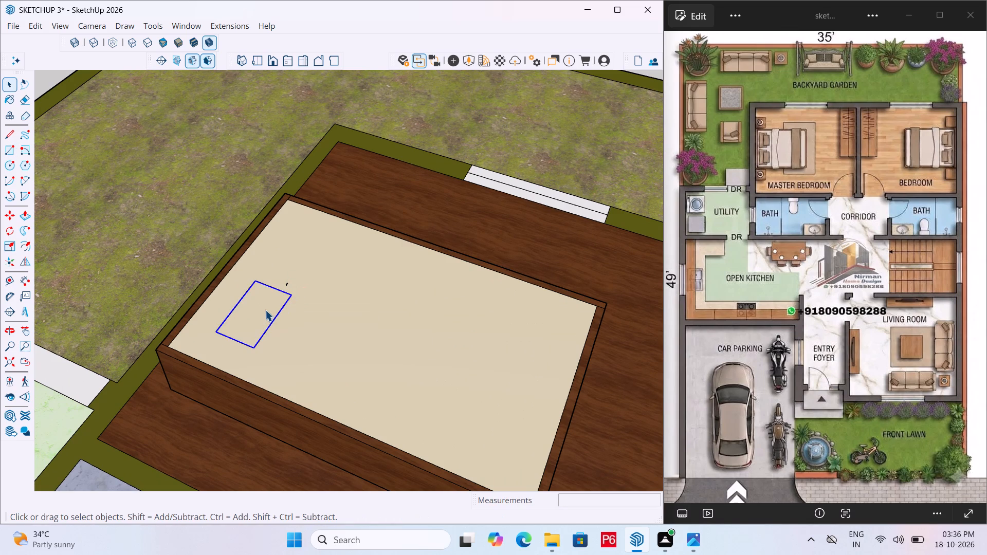
{"action": "right_click", "coordinate": [265, 310]}
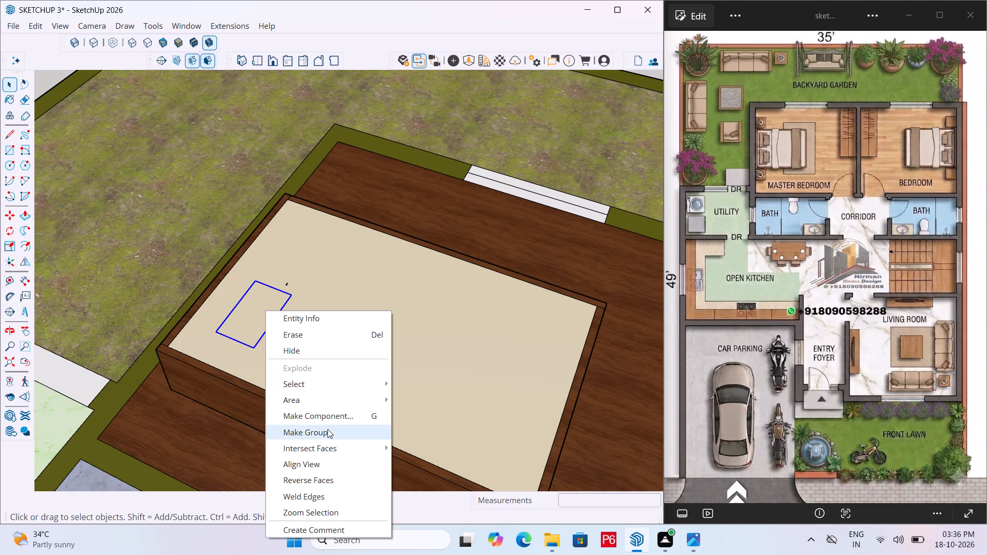
{"action": "left_click", "coordinate": [327, 430]}
Undo the grouping of the small rectangle on the bed's top.
{"action": "double_click", "coordinate": [257, 321]}
{"action": "double_click", "coordinate": [256, 313]}
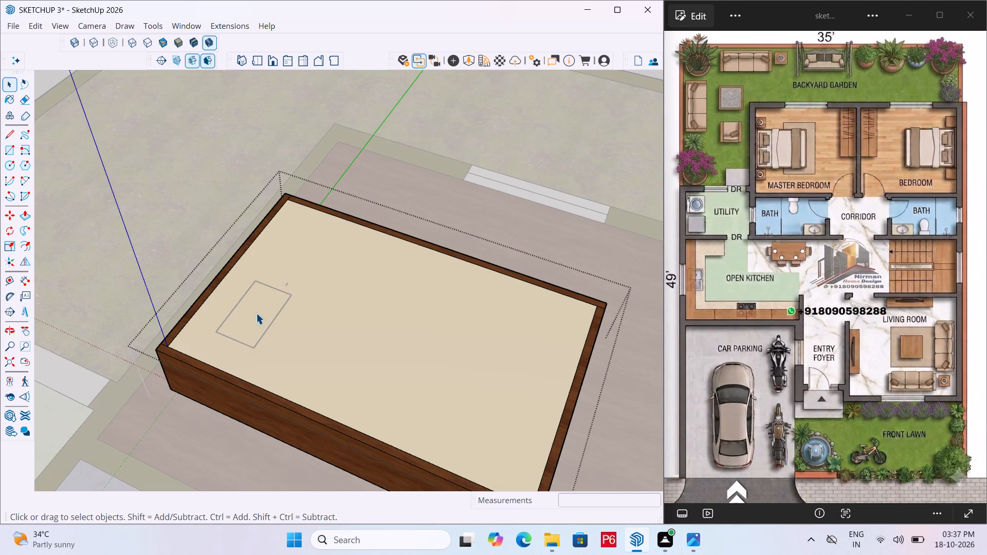
{"action": "left_click", "coordinate": [256, 311]}
{"action": "key", "text": "ctrl+z"}
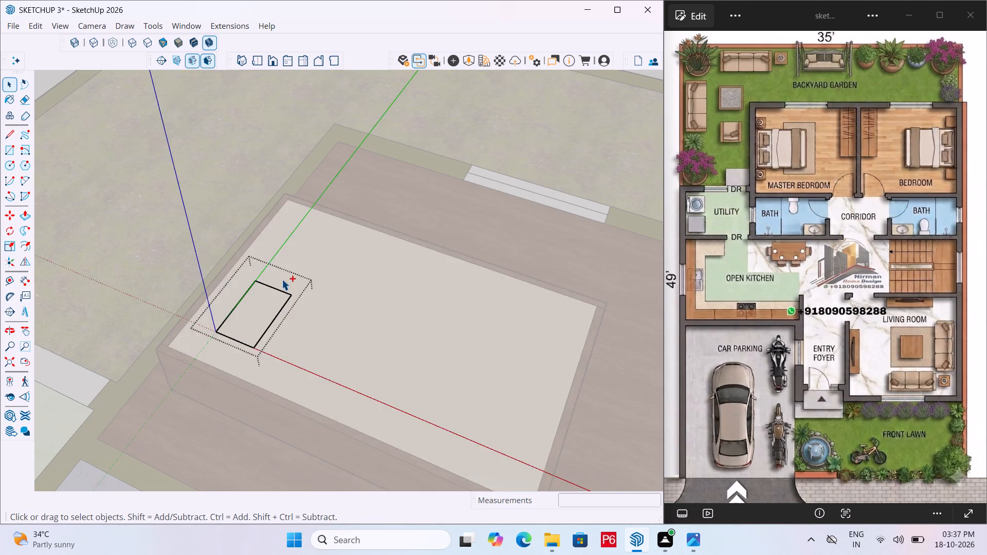
{"action": "key", "text": "ctrl+z"}
{"action": "key", "text": "ctrl+z"}
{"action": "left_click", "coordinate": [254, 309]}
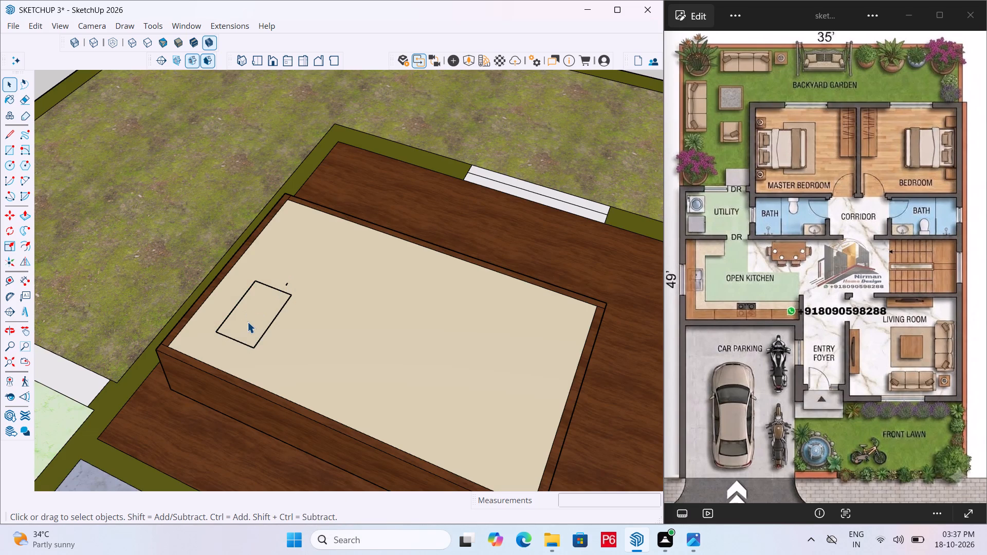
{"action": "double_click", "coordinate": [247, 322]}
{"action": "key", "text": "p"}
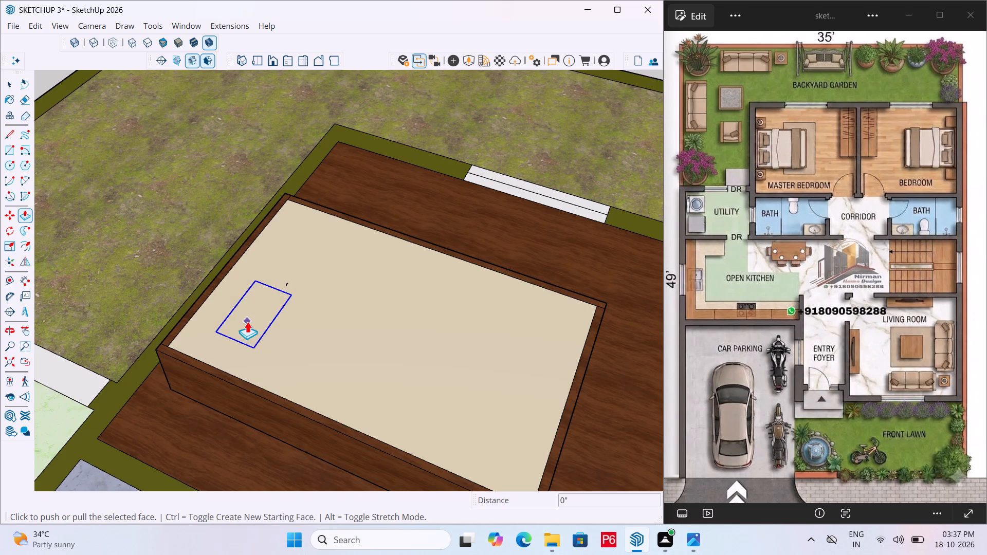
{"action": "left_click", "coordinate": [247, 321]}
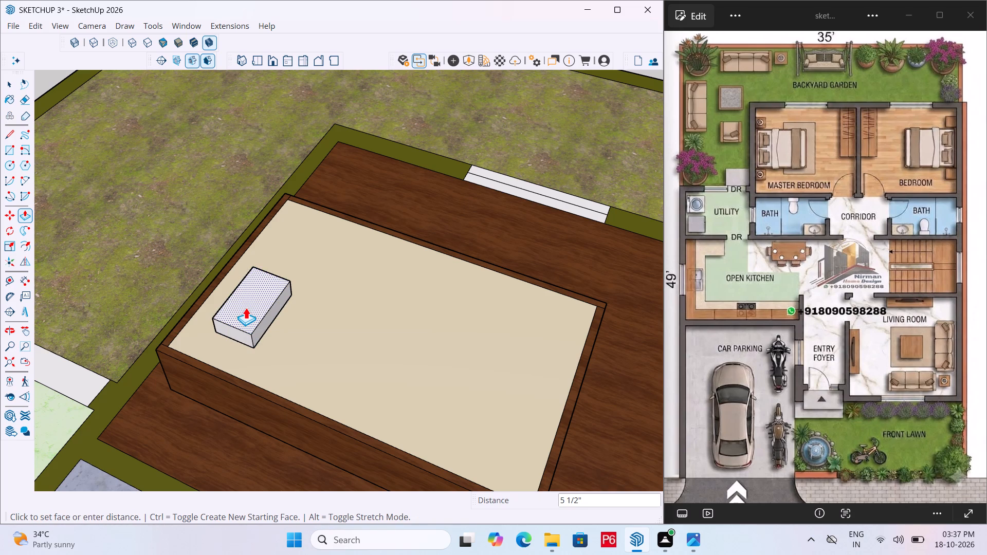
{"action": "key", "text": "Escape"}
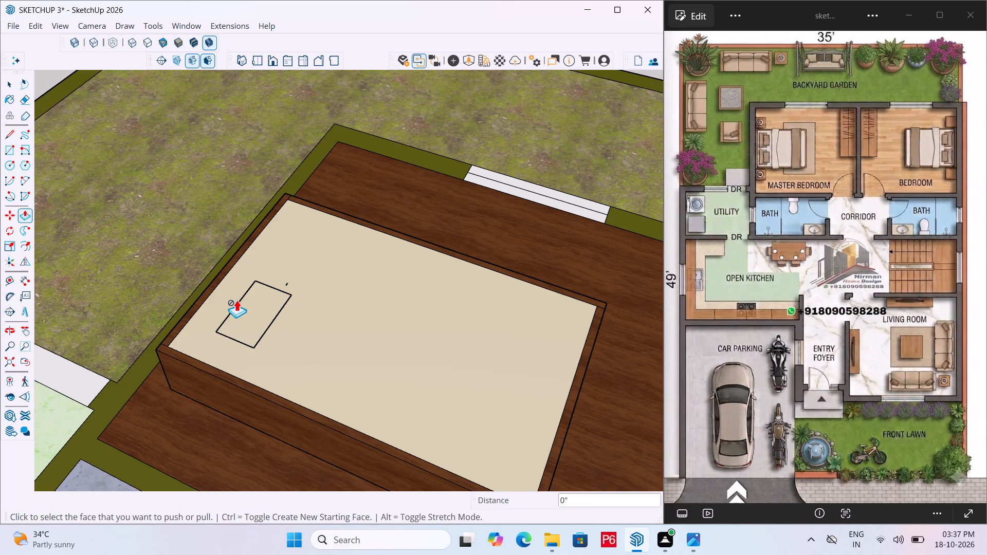
Paint the small rectangle on the bed's top with C03_Honey_Glow from the Solid Colors collection.
{"action": "key", "text": "b"}
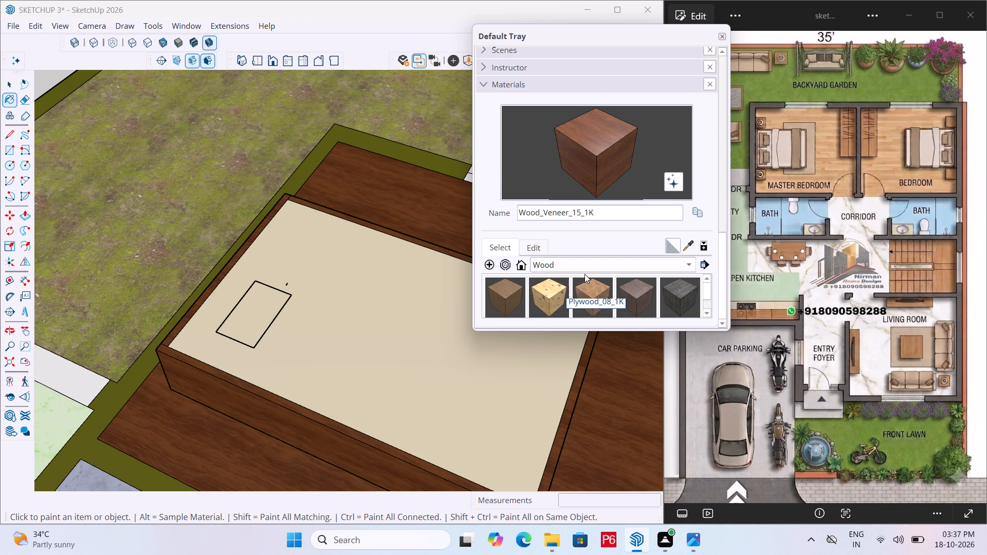
{"action": "scroll", "coordinate": [591, 274], "scroll_direction": "down", "scroll_amount": 3}
{"action": "scroll", "coordinate": [605, 297], "scroll_direction": "up", "scroll_amount": 1}
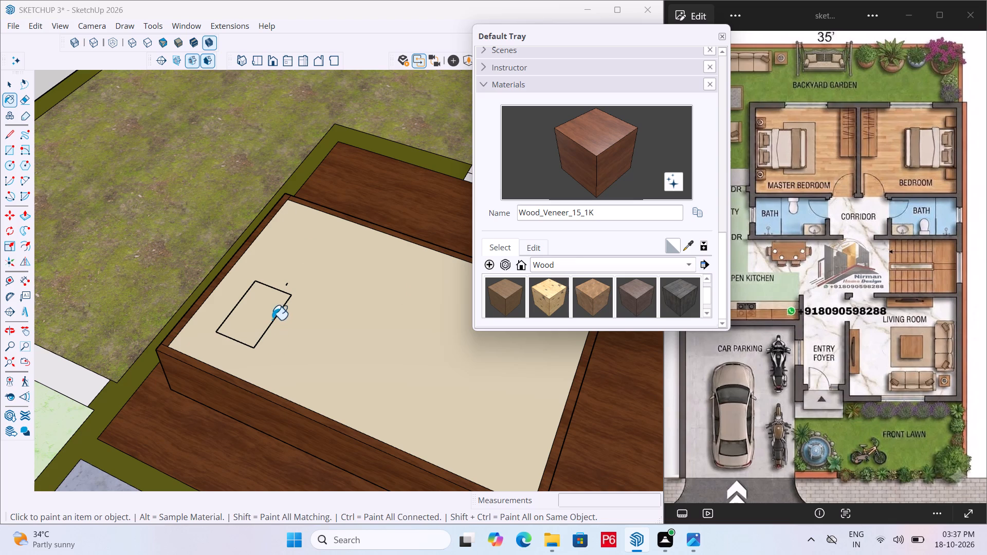
{"action": "left_click", "coordinate": [601, 269]}
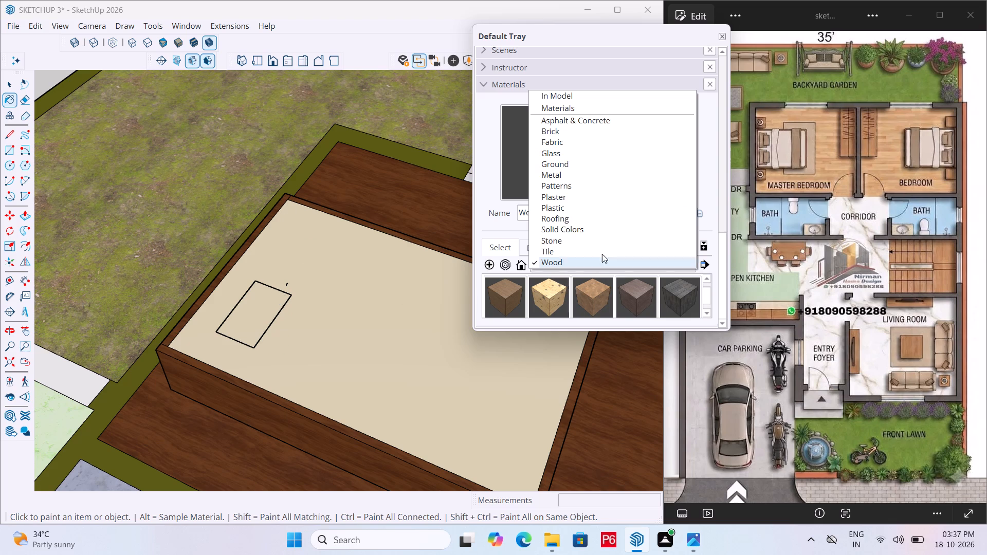
{"action": "scroll", "coordinate": [571, 234], "scroll_direction": "down", "scroll_amount": 2}
{"action": "left_click", "coordinate": [584, 230]}
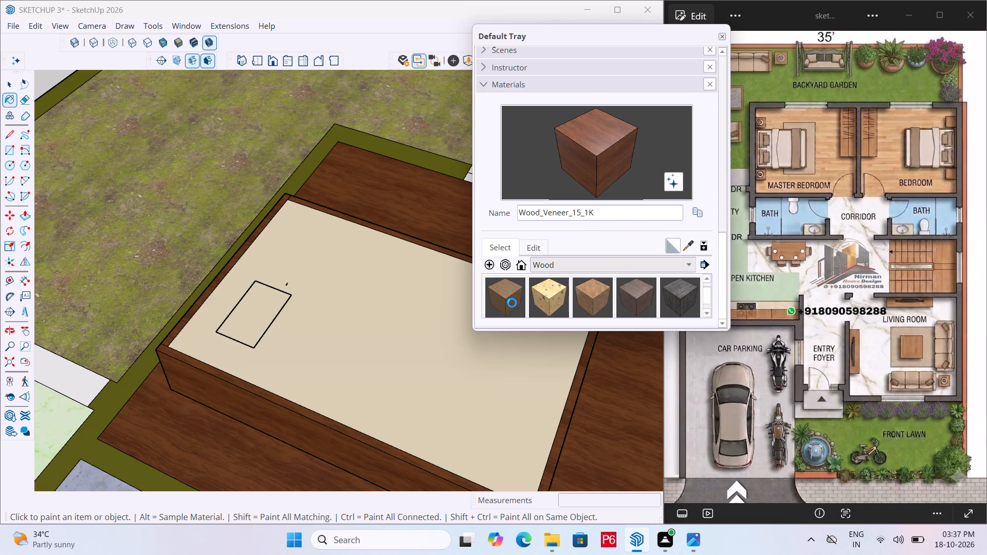
{"action": "scroll", "coordinate": [613, 287], "scroll_direction": "down", "scroll_amount": 4}
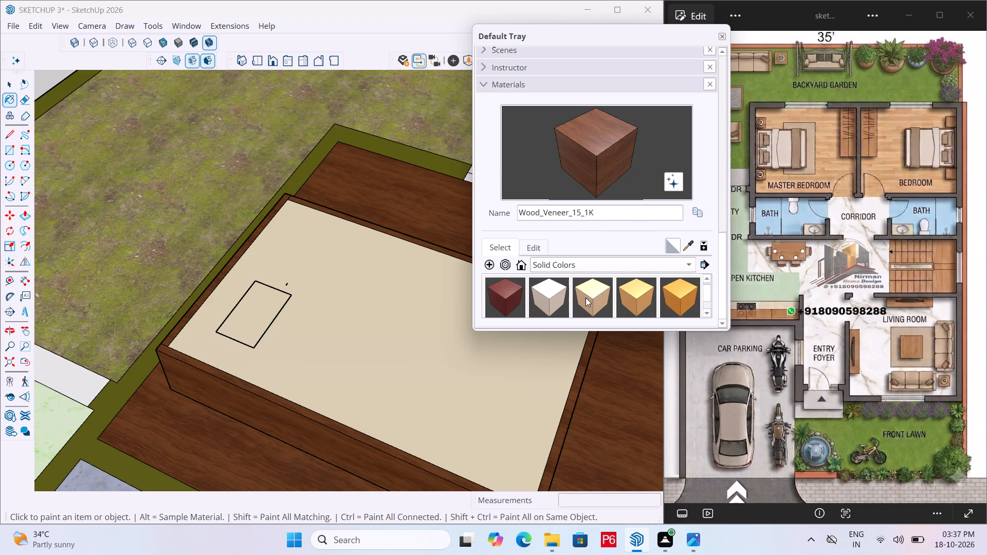
{"action": "left_click", "coordinate": [633, 298]}
{"action": "left_click", "coordinate": [255, 313]}
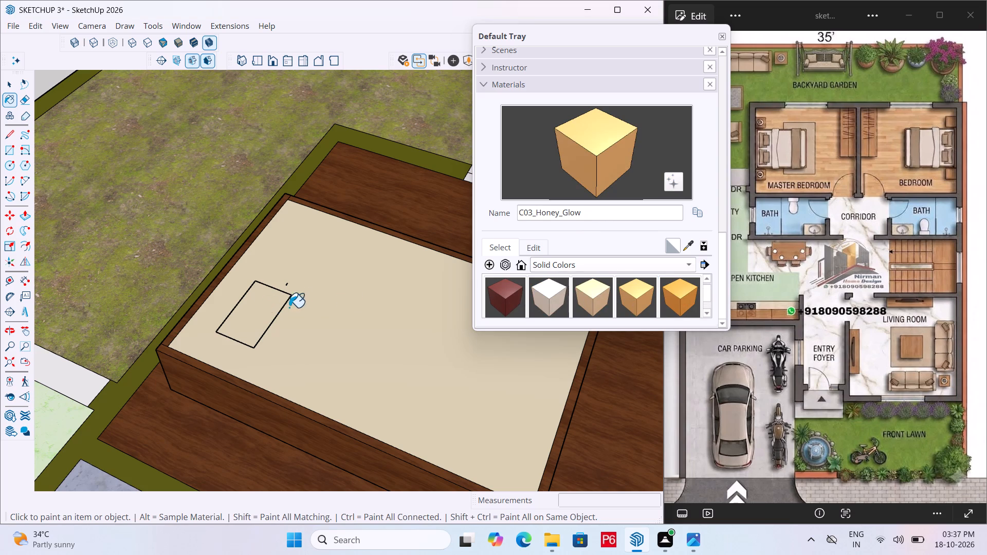
{"action": "left_click", "coordinate": [263, 311]}
{"action": "left_click_drag", "start_coordinate": [263, 311], "coordinate": [269, 307]}
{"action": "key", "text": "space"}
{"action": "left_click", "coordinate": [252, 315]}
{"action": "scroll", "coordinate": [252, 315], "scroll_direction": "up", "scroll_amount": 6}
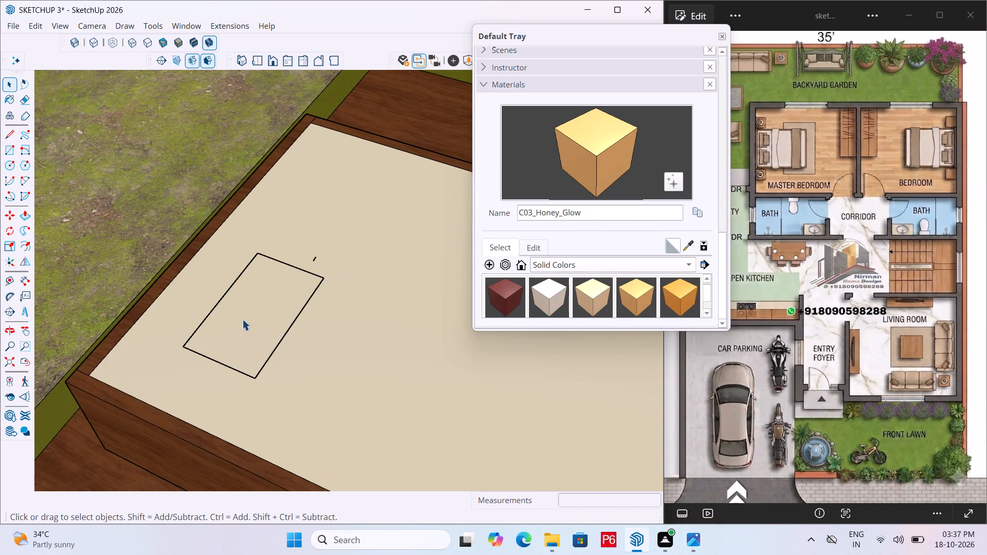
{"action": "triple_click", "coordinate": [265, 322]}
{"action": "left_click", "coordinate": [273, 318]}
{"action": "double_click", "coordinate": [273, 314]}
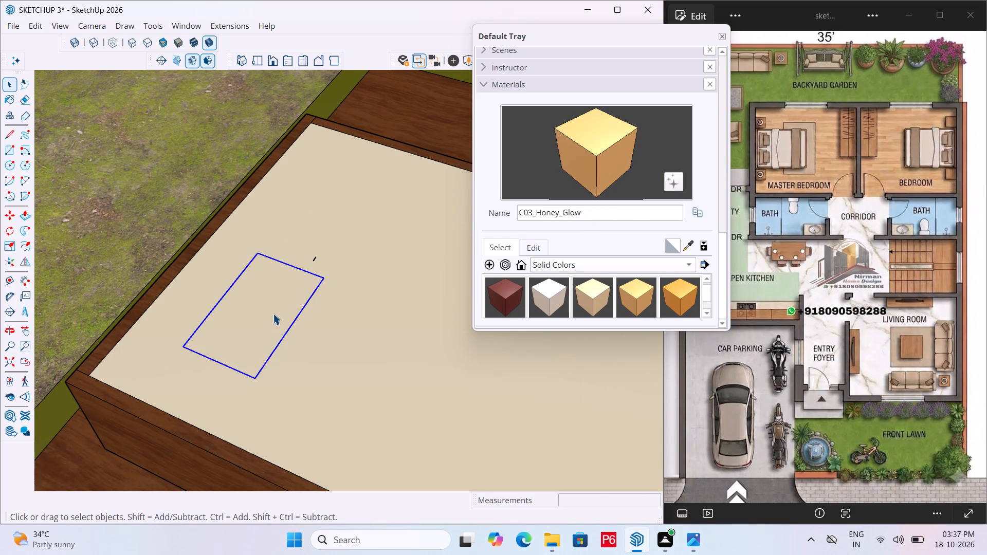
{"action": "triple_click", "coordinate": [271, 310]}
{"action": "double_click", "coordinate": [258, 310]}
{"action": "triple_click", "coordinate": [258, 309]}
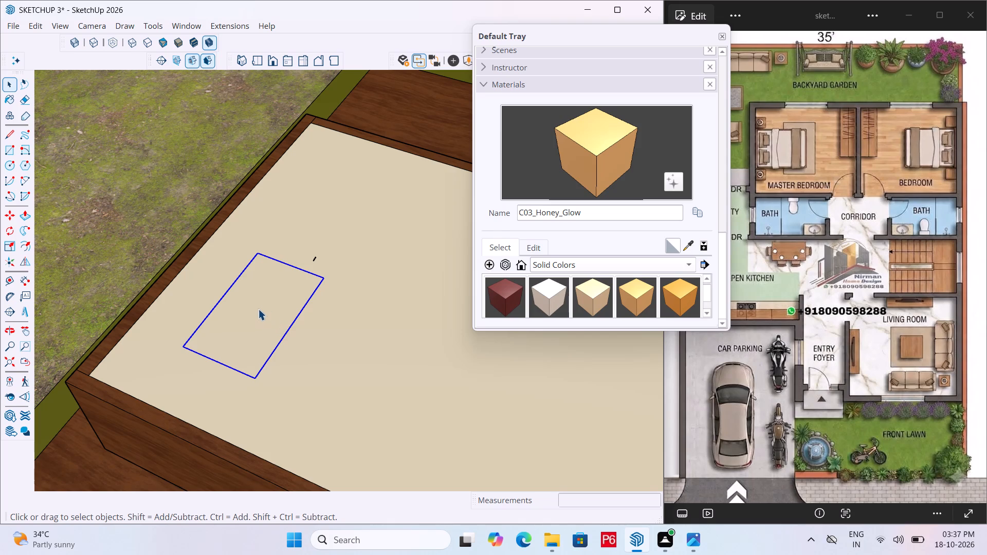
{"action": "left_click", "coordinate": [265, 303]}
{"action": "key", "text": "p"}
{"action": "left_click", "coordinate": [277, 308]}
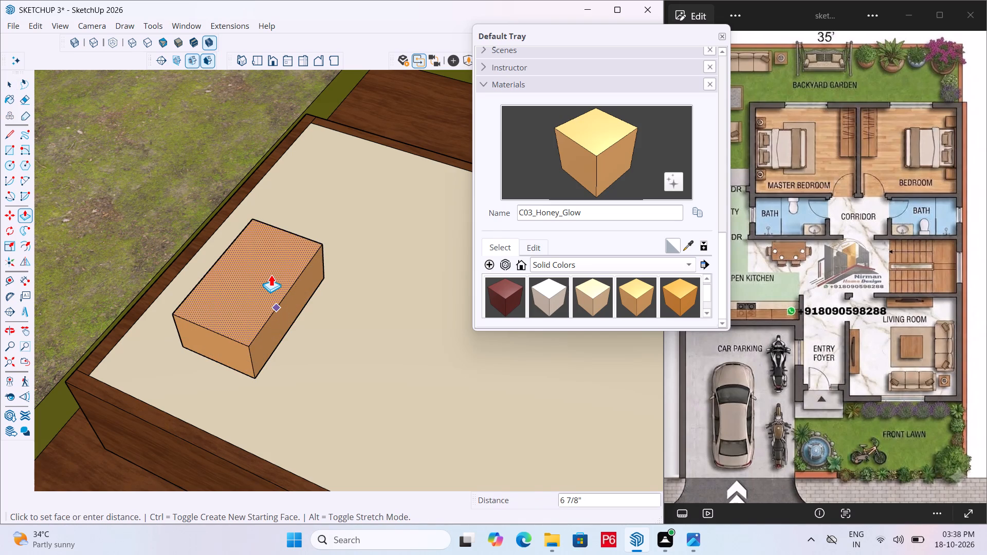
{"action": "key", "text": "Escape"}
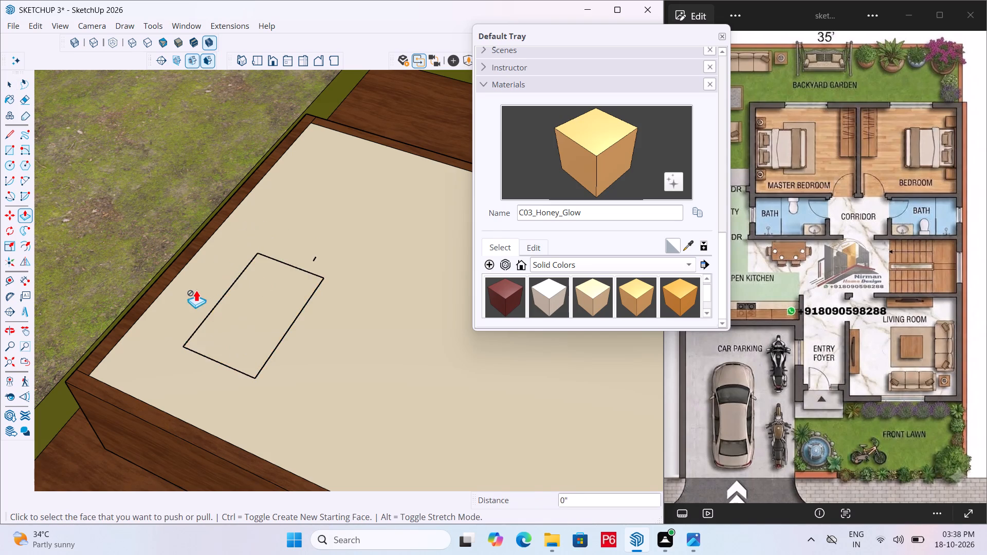
Round both corners at the rectangle's short end nearest the bed's long side with arcs of about 1 1/16" and 1" radius.
{"action": "scroll", "coordinate": [184, 319], "scroll_direction": "up", "scroll_amount": 5}
{"action": "scroll", "coordinate": [184, 362], "scroll_direction": "up", "scroll_amount": 4}
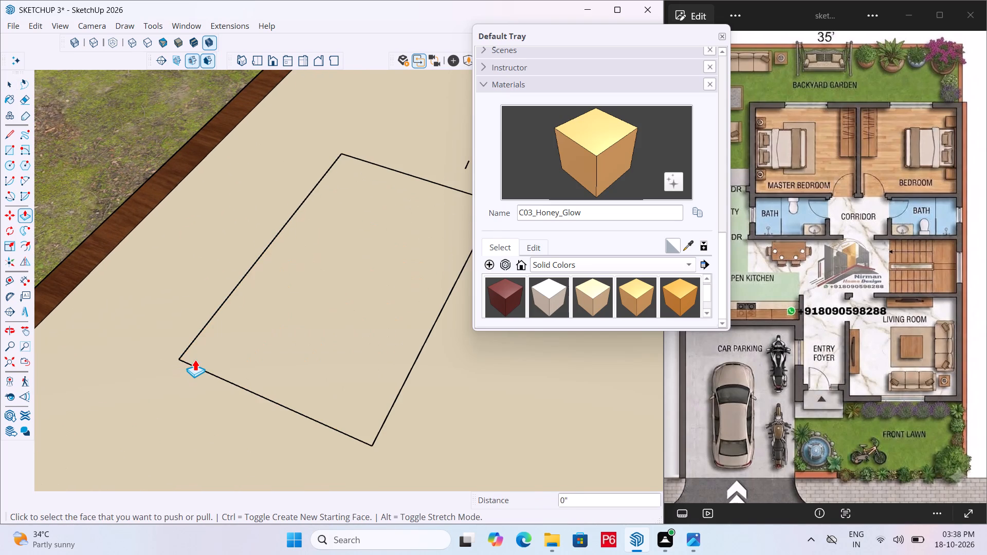
{"action": "key", "text": "a"}
{"action": "left_click", "coordinate": [196, 368]}
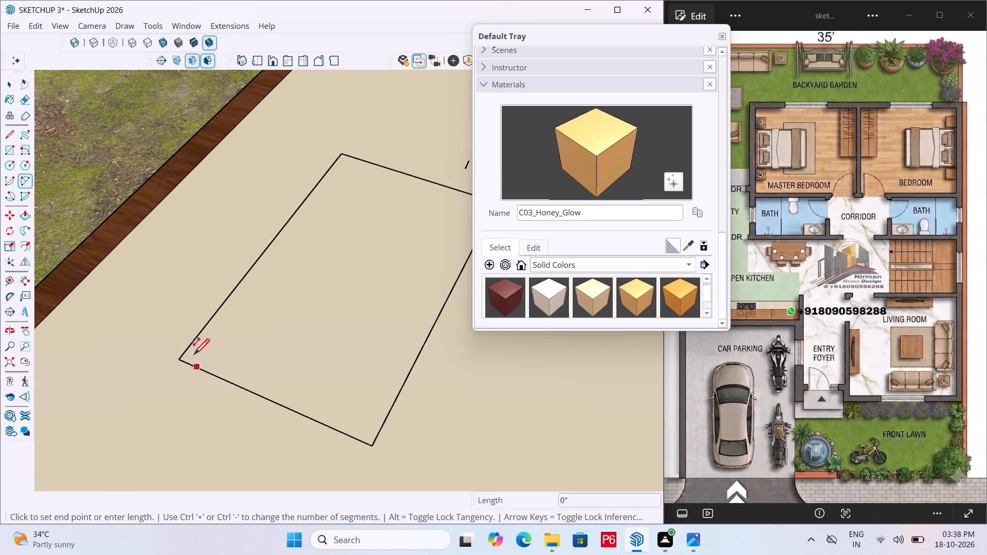
{"action": "left_click", "coordinate": [192, 343]}
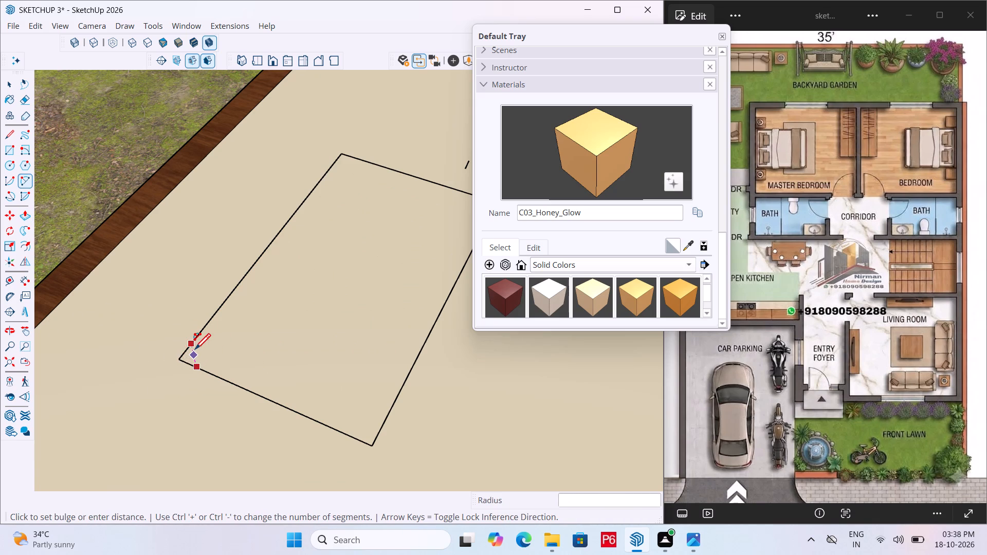
{"action": "scroll", "coordinate": [189, 352], "scroll_direction": "up", "scroll_amount": 4}
{"action": "left_click", "coordinate": [189, 357]}
{"action": "scroll", "coordinate": [126, 339], "scroll_direction": "down", "scroll_amount": 5}
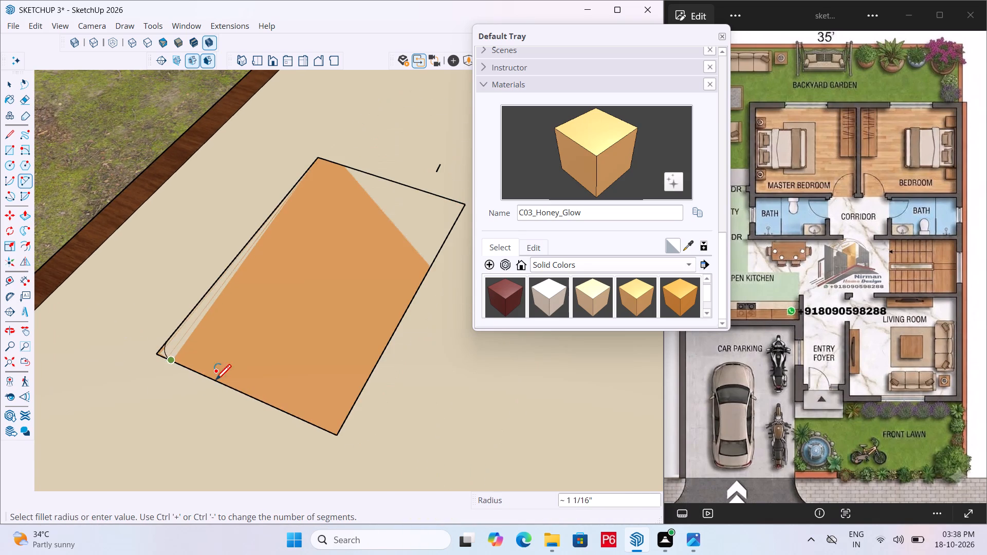
{"action": "scroll", "coordinate": [342, 416], "scroll_direction": "up", "scroll_amount": 4}
{"action": "left_click", "coordinate": [309, 428]}
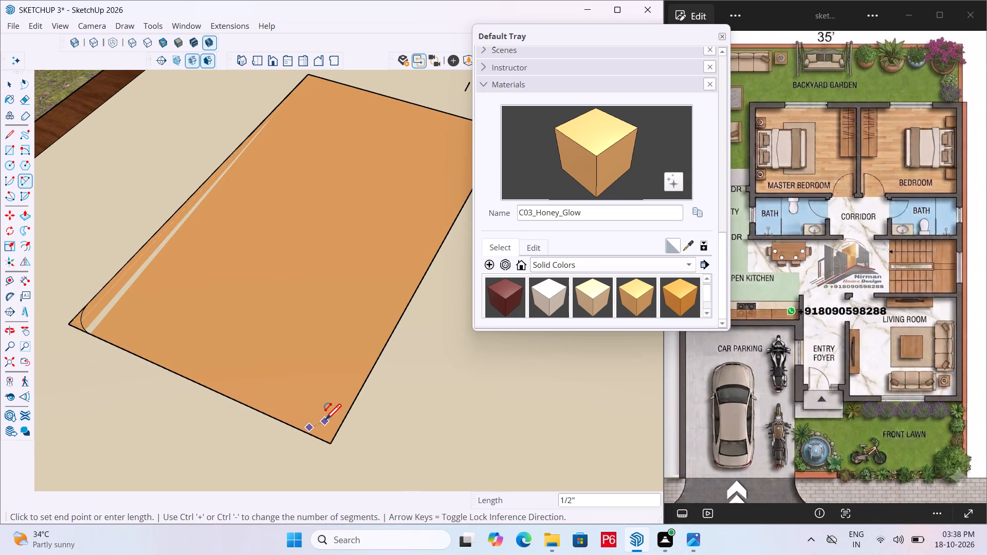
{"action": "key", "text": "space"}
{"action": "key", "text": "a"}
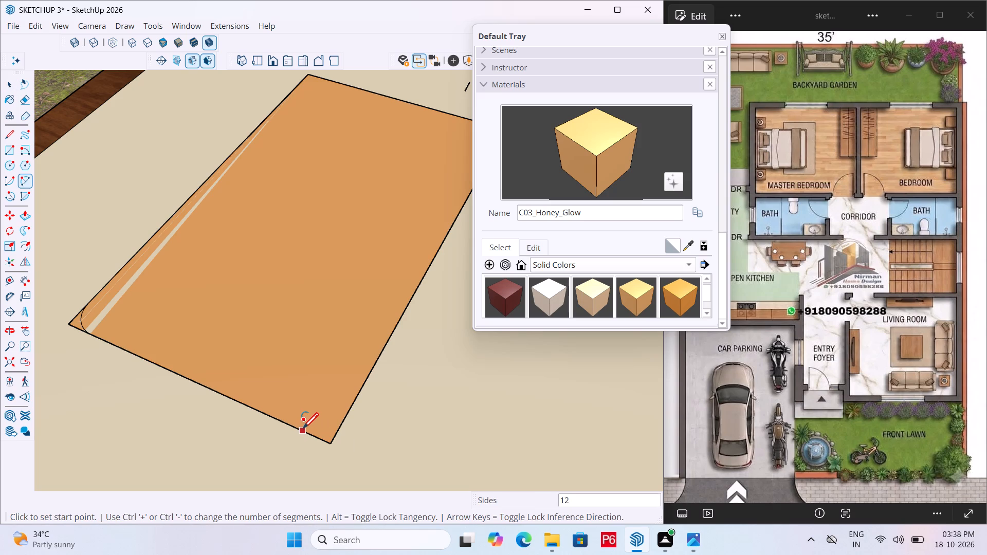
{"action": "left_click_drag", "start_coordinate": [303, 430], "coordinate": [322, 427]}
{"action": "double_click", "coordinate": [346, 415]}
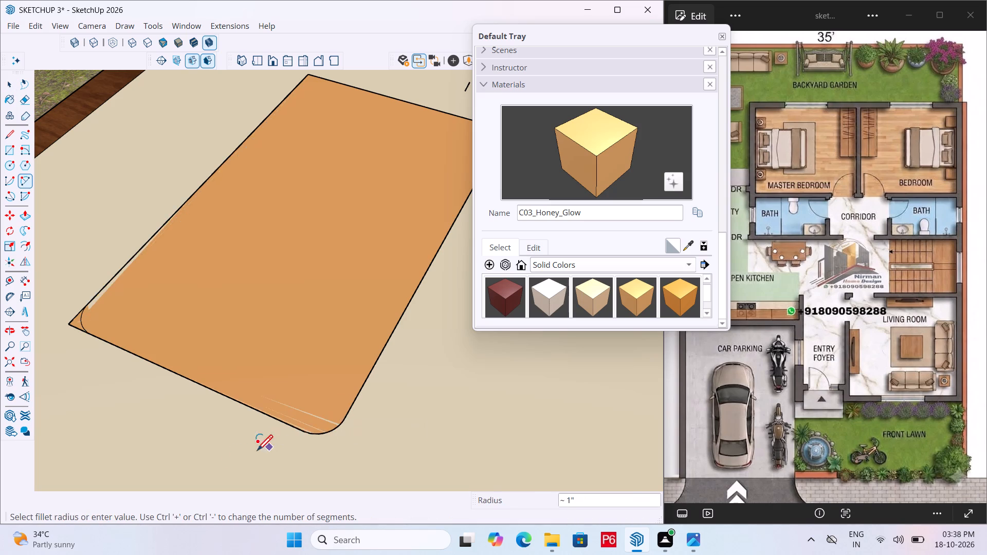
Round the two corners at the rectangle's opposite short end, the first with a radius of about 1 1/4".
{"action": "scroll", "coordinate": [229, 468], "scroll_direction": "down", "scroll_amount": 6}
{"action": "scroll", "coordinate": [420, 207], "scroll_direction": "up", "scroll_amount": 5}
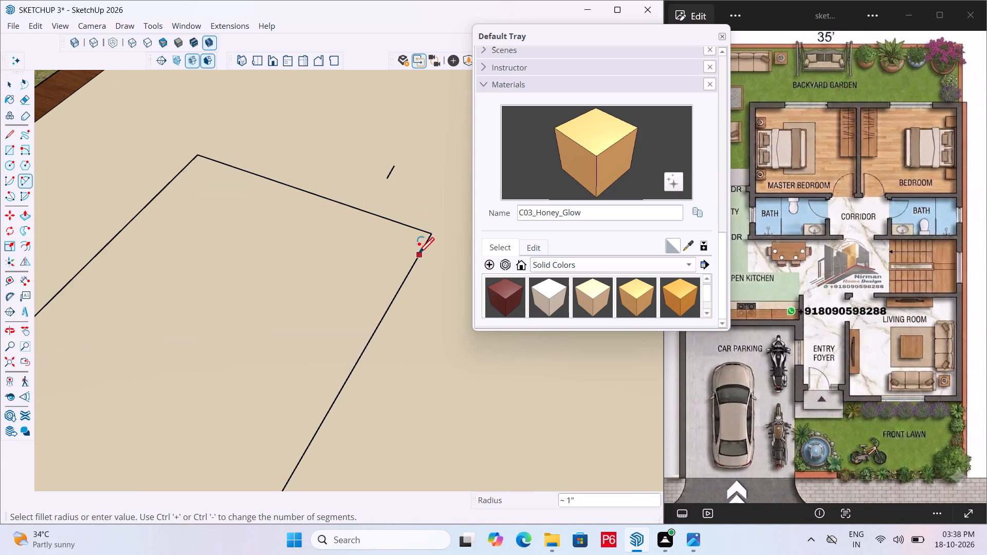
{"action": "left_click_drag", "start_coordinate": [418, 255], "coordinate": [422, 250]}
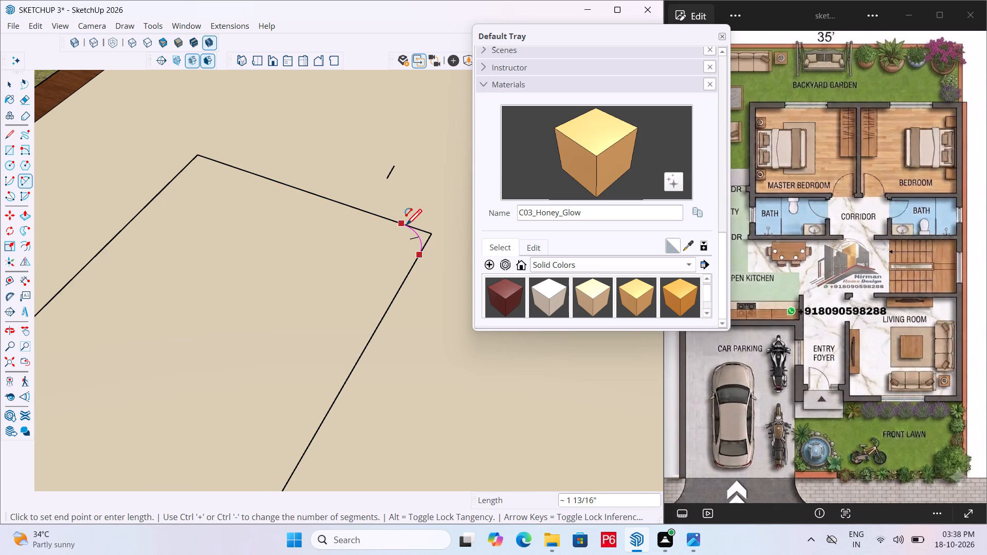
{"action": "double_click", "coordinate": [406, 227]}
{"action": "scroll", "coordinate": [429, 266], "scroll_direction": "down", "scroll_amount": 6}
{"action": "scroll", "coordinate": [313, 211], "scroll_direction": "up", "scroll_amount": 6}
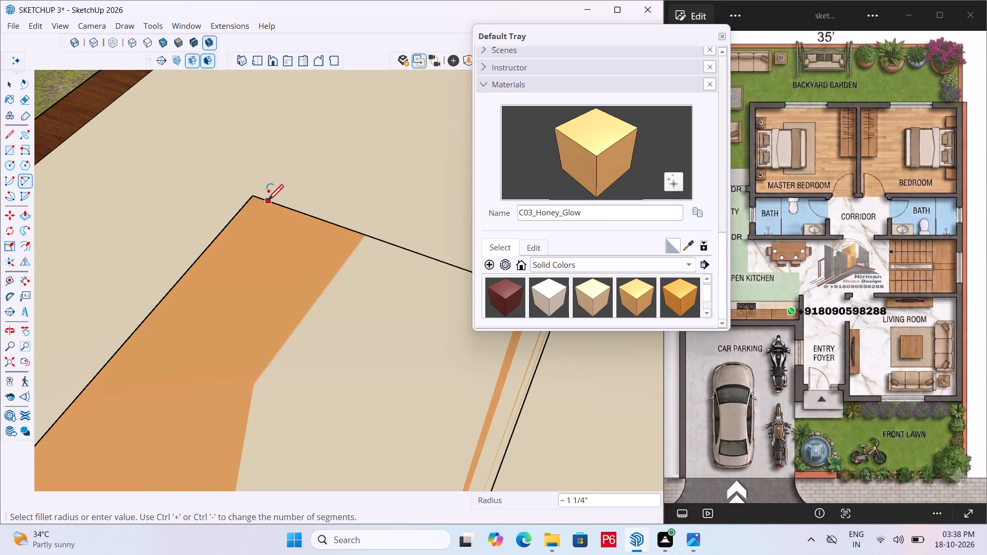
{"action": "left_click", "coordinate": [268, 202]}
{"action": "double_click", "coordinate": [243, 208]}
{"action": "scroll", "coordinate": [275, 172], "scroll_direction": "down", "scroll_amount": 6}
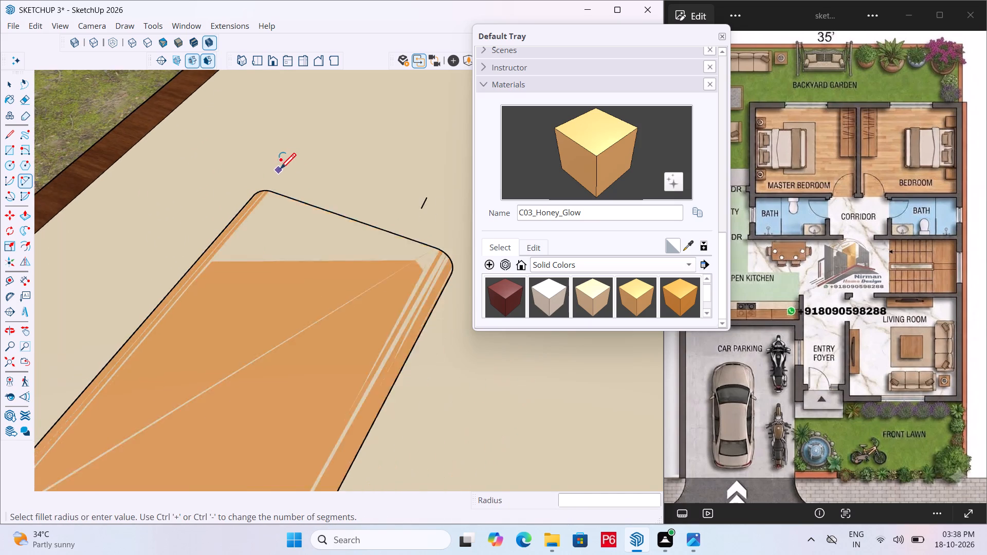
{"action": "scroll", "coordinate": [290, 173], "scroll_direction": "down", "scroll_amount": 6}
{"action": "key", "text": "Escape"}
Erase the leftover sharp corner outside the rounded outline and the stray short line beside the rectangle.
{"action": "scroll", "coordinate": [134, 364], "scroll_direction": "up", "scroll_amount": 6}
{"action": "key", "text": "e"}
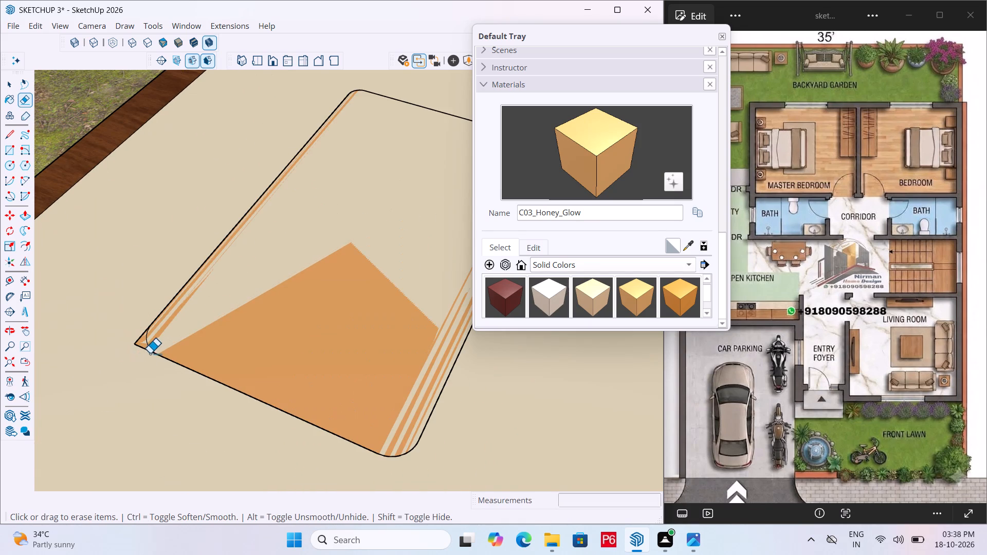
{"action": "left_click_drag", "start_coordinate": [146, 349], "coordinate": [137, 331]}
{"action": "scroll", "coordinate": [134, 330], "scroll_direction": "down", "scroll_amount": 6}
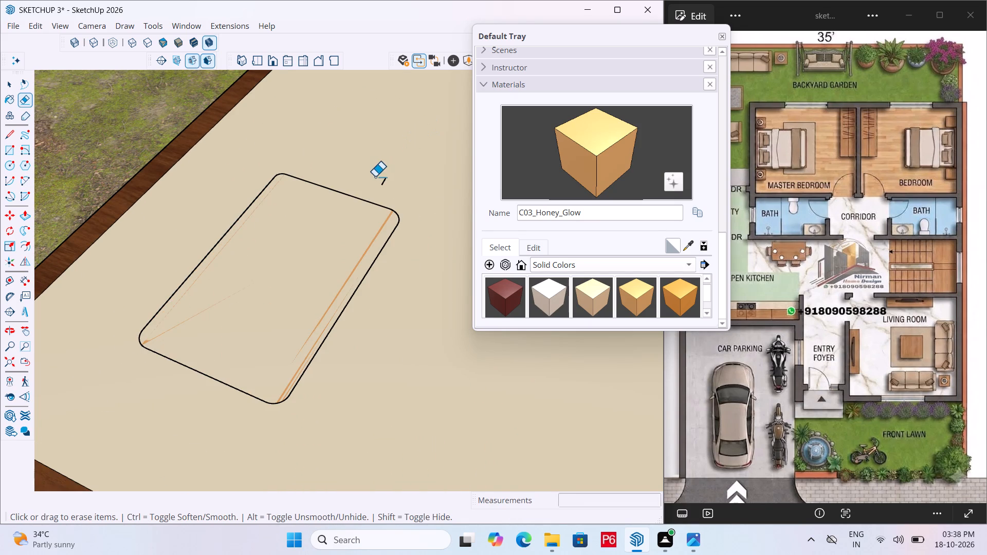
{"action": "left_click_drag", "start_coordinate": [375, 177], "coordinate": [386, 179]}
{"action": "left_click", "coordinate": [386, 179]}
Push/Pull the rounded rectangle up by 1" and raise its top face by another 1".
{"action": "scroll", "coordinate": [380, 182], "scroll_direction": "down", "scroll_amount": 5}
{"action": "key", "text": "space"}
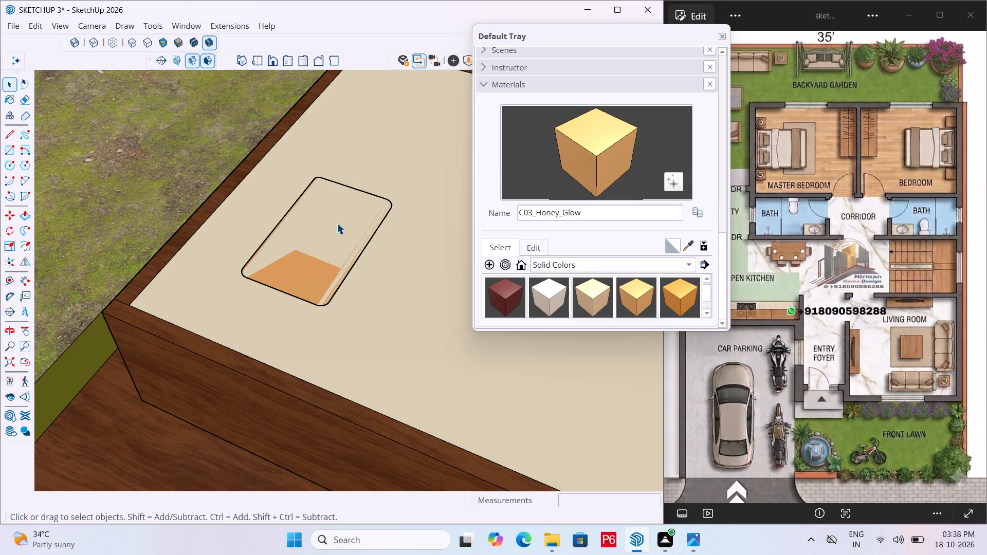
{"action": "double_click", "coordinate": [337, 223]}
{"action": "key", "text": "p"}
{"action": "left_click", "coordinate": [335, 215]}
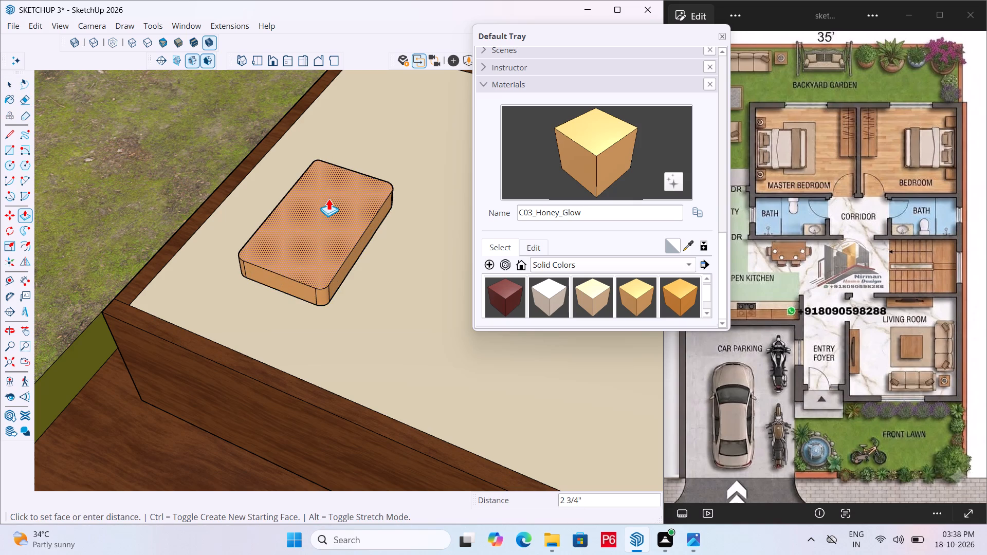
{"action": "key", "text": "1"}
{"action": "key", "text": "shift+quotedbl"}
{"action": "key", "text": "Return"}
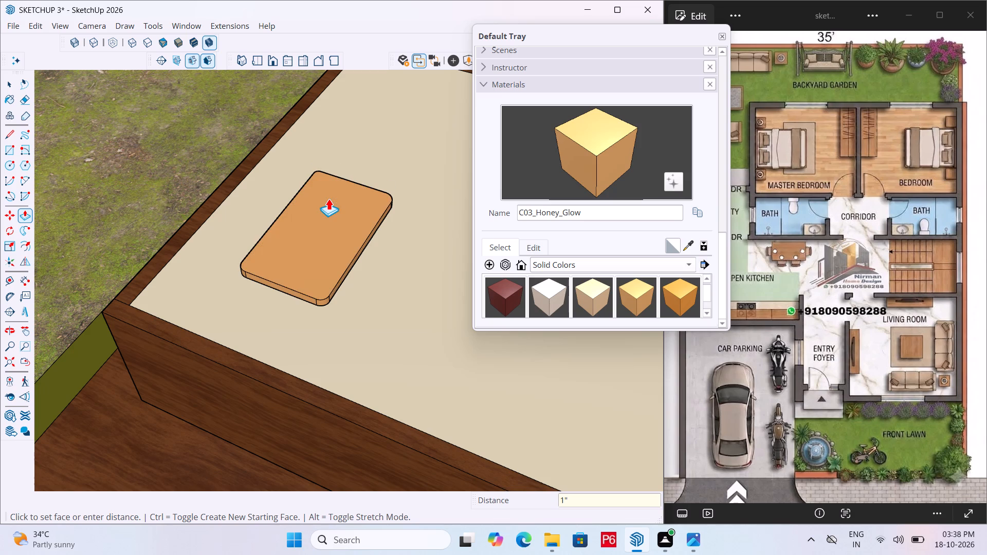
{"action": "left_click", "coordinate": [329, 230]}
{"action": "type", "text": "1\""}
{"action": "key", "text": "Return"}
{"action": "scroll", "coordinate": [245, 247], "scroll_direction": "down", "scroll_amount": 2}
{"action": "key", "text": "space"}
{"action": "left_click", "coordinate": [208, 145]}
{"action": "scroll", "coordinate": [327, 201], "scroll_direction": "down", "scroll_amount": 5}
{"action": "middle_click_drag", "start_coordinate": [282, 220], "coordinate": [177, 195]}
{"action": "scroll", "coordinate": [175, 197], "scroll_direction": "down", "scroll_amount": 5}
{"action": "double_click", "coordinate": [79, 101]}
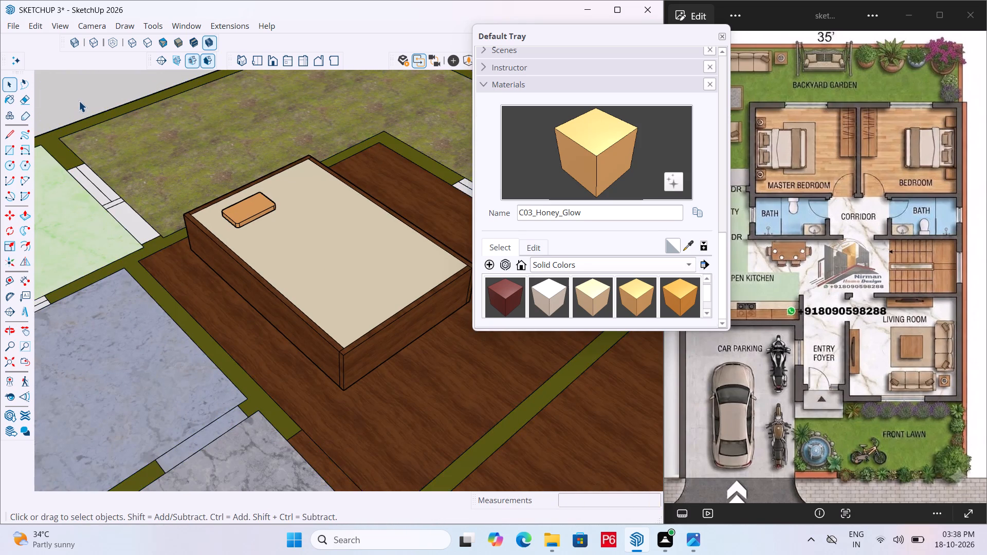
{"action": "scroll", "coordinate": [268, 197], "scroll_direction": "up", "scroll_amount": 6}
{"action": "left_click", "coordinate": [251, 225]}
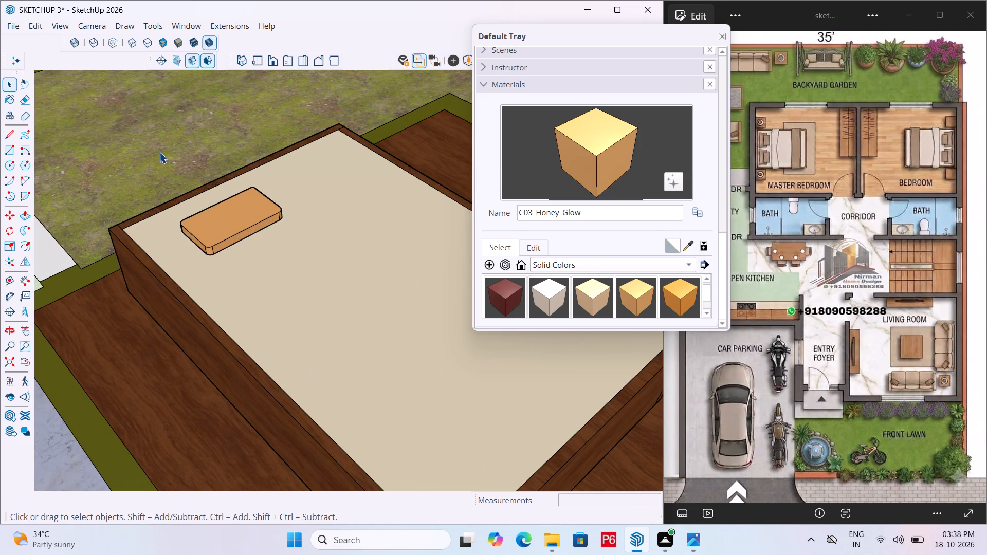
Make the whole honey-coloured pillow, with all its faces and edges, into a group.
{"action": "left_click", "coordinate": [159, 152]}
{"action": "scroll", "coordinate": [243, 236], "scroll_direction": "down", "scroll_amount": 5}
{"action": "key", "text": "space"}
{"action": "scroll", "coordinate": [259, 262], "scroll_direction": "down", "scroll_amount": 5}
{"action": "left_click", "coordinate": [99, 101]}
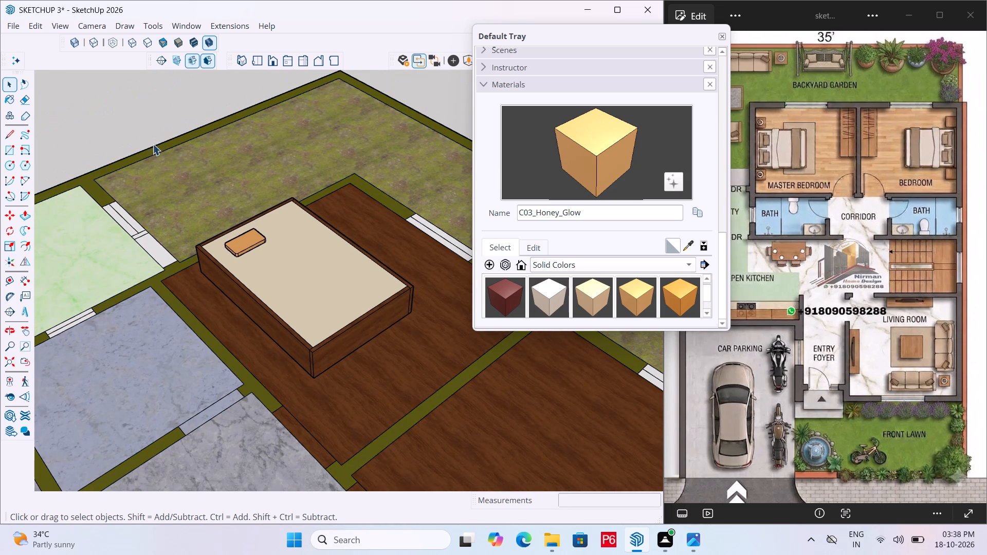
{"action": "left_click", "coordinate": [249, 240]}
{"action": "scroll", "coordinate": [248, 238], "scroll_direction": "up", "scroll_amount": 6}
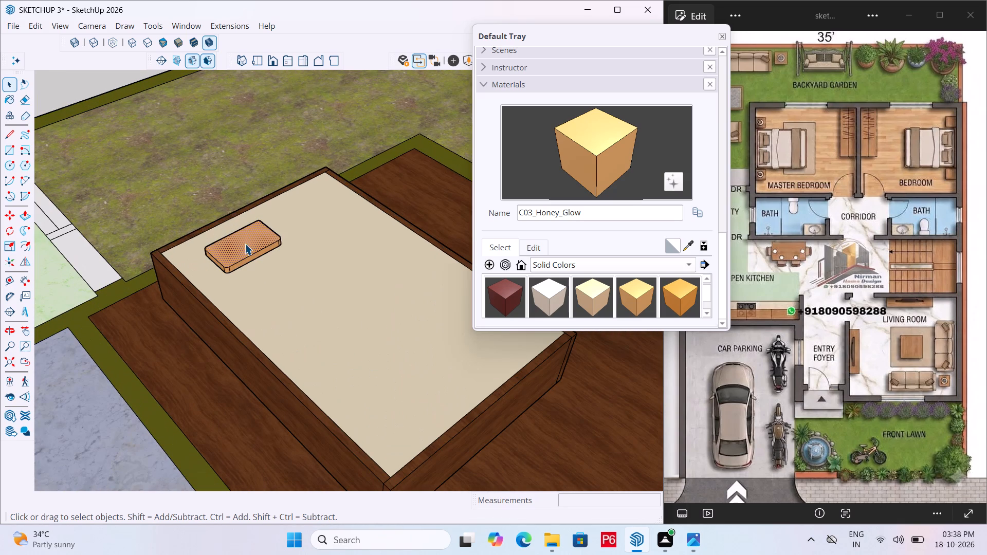
{"action": "double_click", "coordinate": [239, 256]}
{"action": "triple_click", "coordinate": [245, 250]}
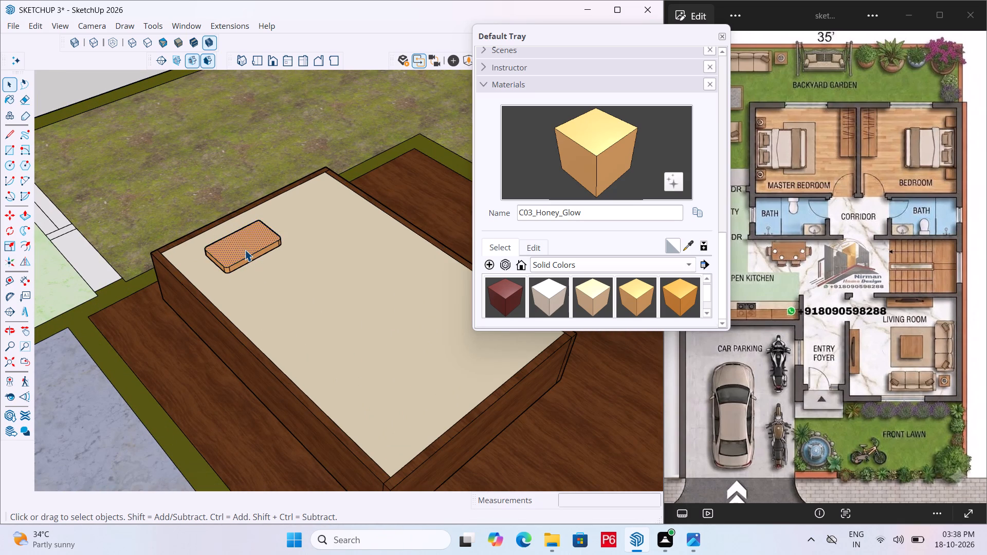
{"action": "right_click", "coordinate": [245, 250]}
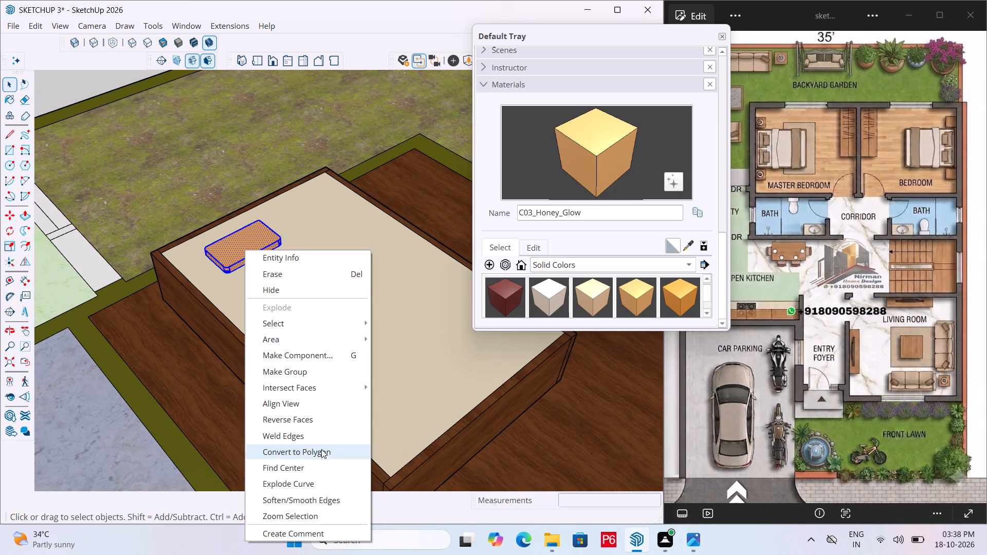
{"action": "left_click", "coordinate": [316, 373]}
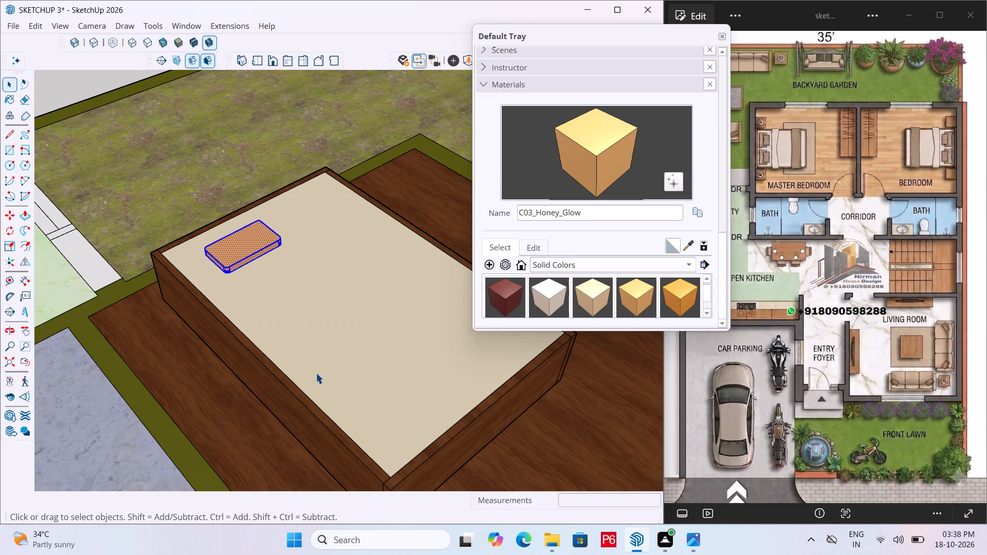
Copy the grouped pillow with the Move tool, placing the copy beside the original along the head of the bed.
{"action": "left_click", "coordinate": [240, 251]}
{"action": "scroll", "coordinate": [233, 275], "scroll_direction": "up", "scroll_amount": 5}
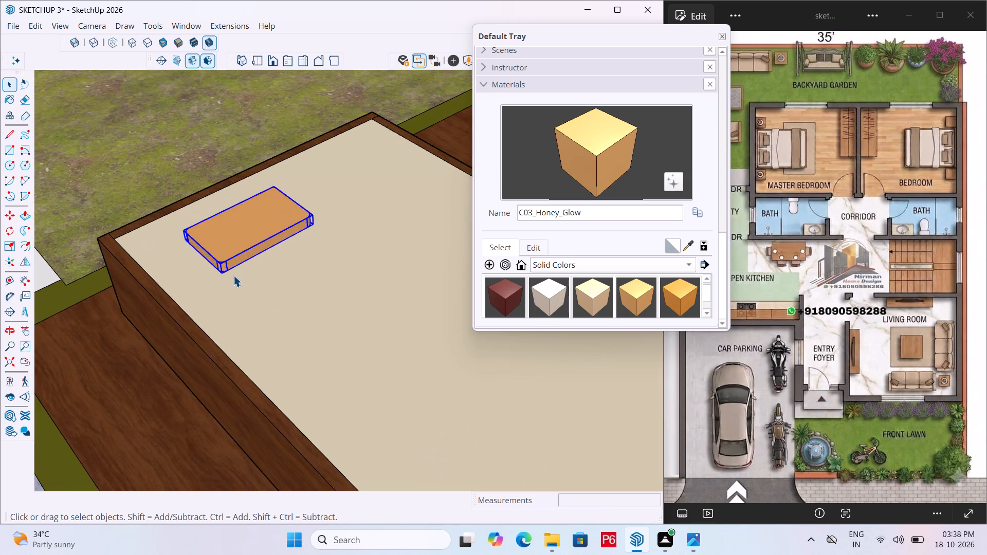
{"action": "key", "text": "m"}
{"action": "scroll", "coordinate": [233, 276], "scroll_direction": "up", "scroll_amount": 6}
{"action": "left_click", "coordinate": [214, 280]}
{"action": "scroll", "coordinate": [298, 227], "scroll_direction": "down", "scroll_amount": 7}
{"action": "left_click", "coordinate": [320, 216]}
{"action": "scroll", "coordinate": [239, 256], "scroll_direction": "down", "scroll_amount": 5}
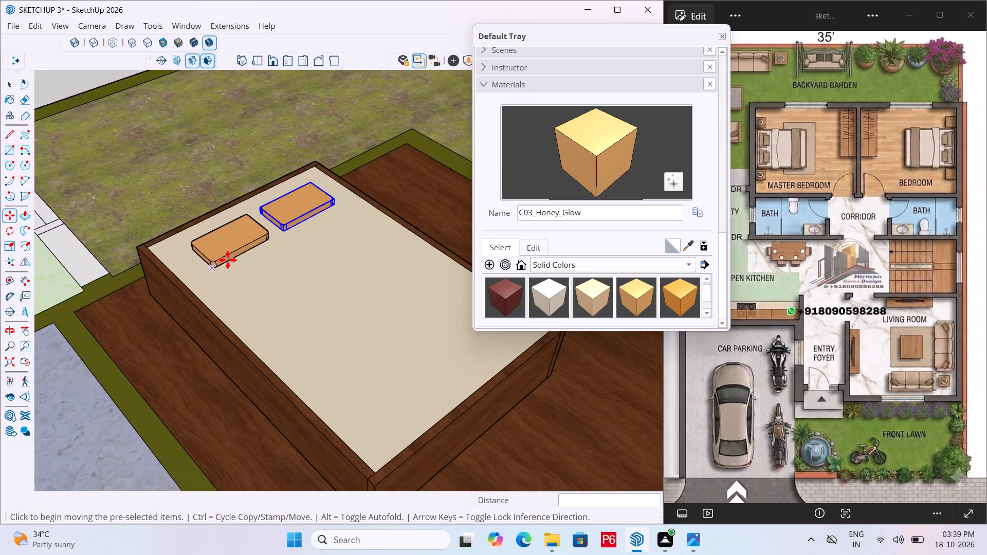
Save the model.
{"action": "middle_click_drag", "start_coordinate": [299, 258], "coordinate": [304, 398]}
{"action": "key", "text": "ctrl+s"}
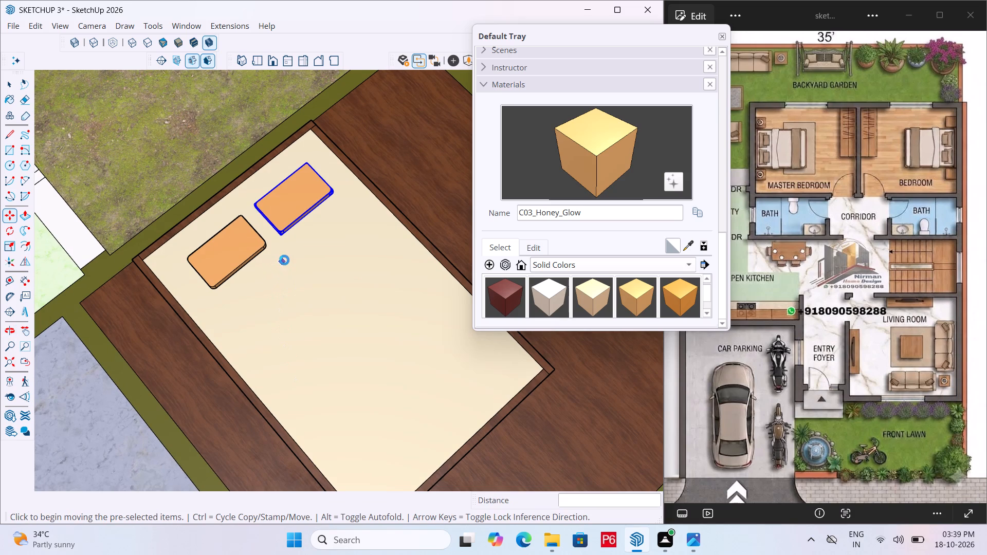
{"action": "key", "text": "ctrl+s"}
{"action": "key", "text": "ctrl+s"}
Draw a rectangle about 1' 5" by 5' 1/2" across the full width of the mattress, towards the foot end.
{"action": "scroll", "coordinate": [285, 249], "scroll_direction": "down", "scroll_amount": 3}
{"action": "middle_click_drag", "start_coordinate": [348, 332], "coordinate": [333, 267]}
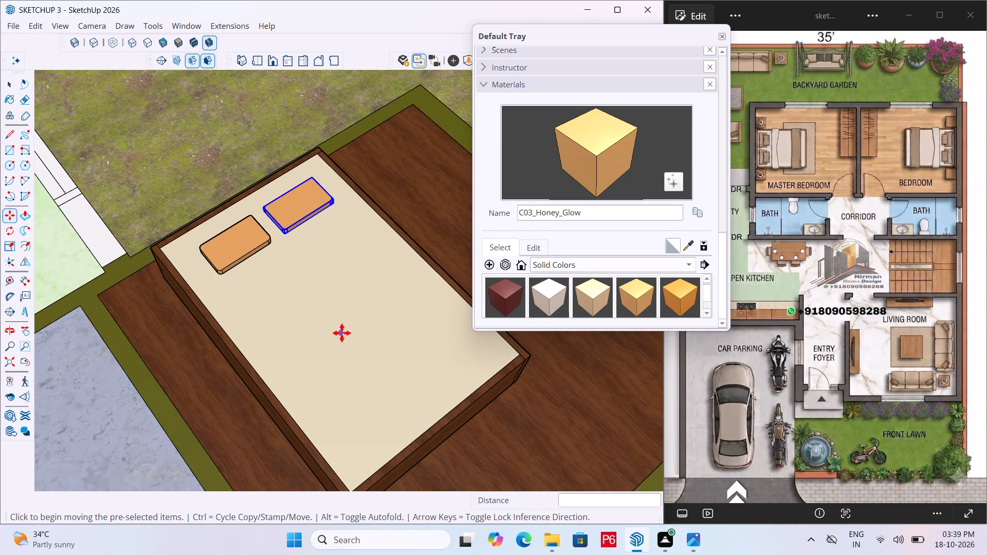
{"action": "middle_click_drag", "start_coordinate": [342, 333], "coordinate": [359, 255]}
{"action": "middle_click", "coordinate": [359, 255]}
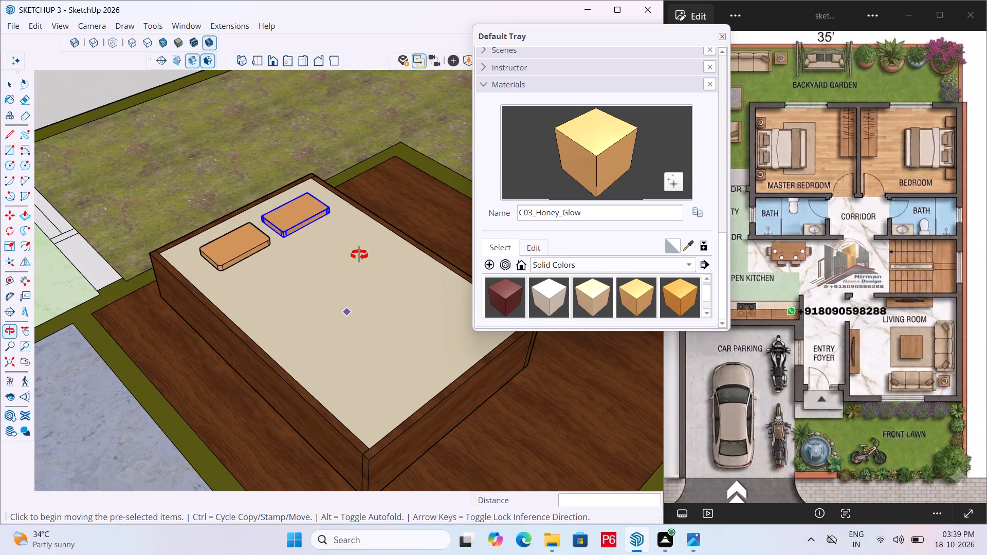
{"action": "scroll", "coordinate": [335, 310], "scroll_direction": "down", "scroll_amount": 1}
{"action": "middle_click_drag", "start_coordinate": [335, 307], "coordinate": [306, 281]}
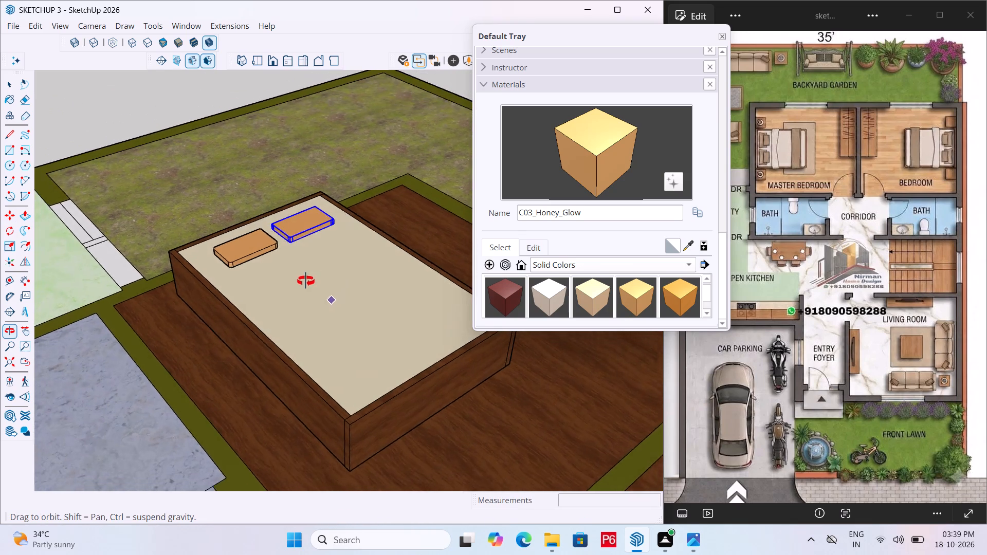
{"action": "middle_click_drag", "start_coordinate": [306, 281], "coordinate": [250, 318]}
{"action": "key", "text": "r"}
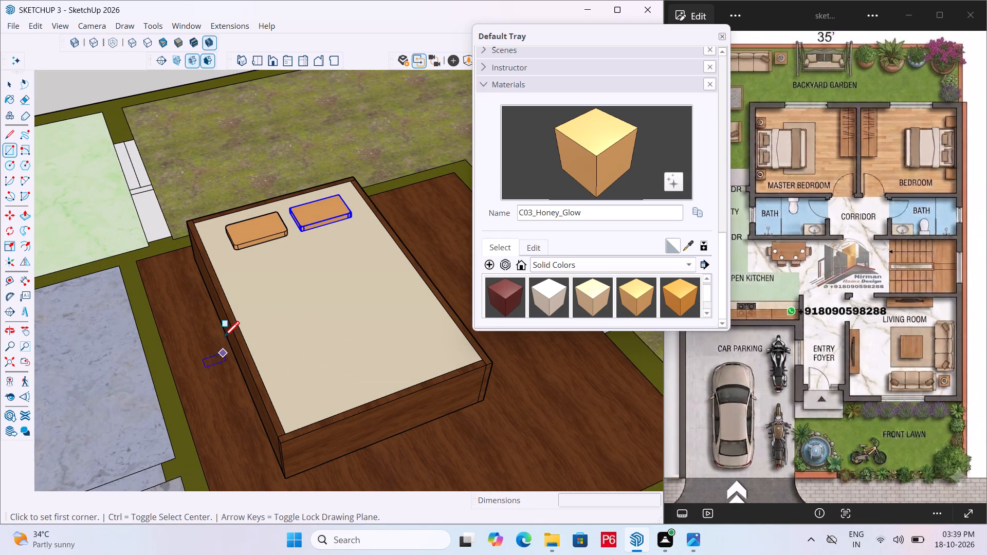
{"action": "left_click_drag", "start_coordinate": [234, 341], "coordinate": [240, 339]}
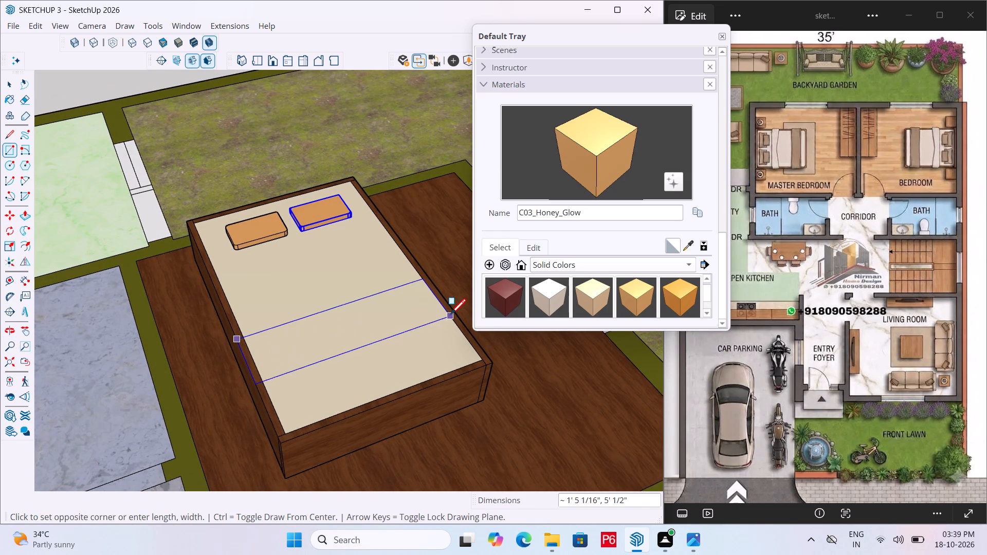
{"action": "left_click", "coordinate": [457, 315]}
Make the rectangle across the mattress, with its face and edges, into a group.
{"action": "key", "text": "space"}
{"action": "double_click", "coordinate": [352, 330]}
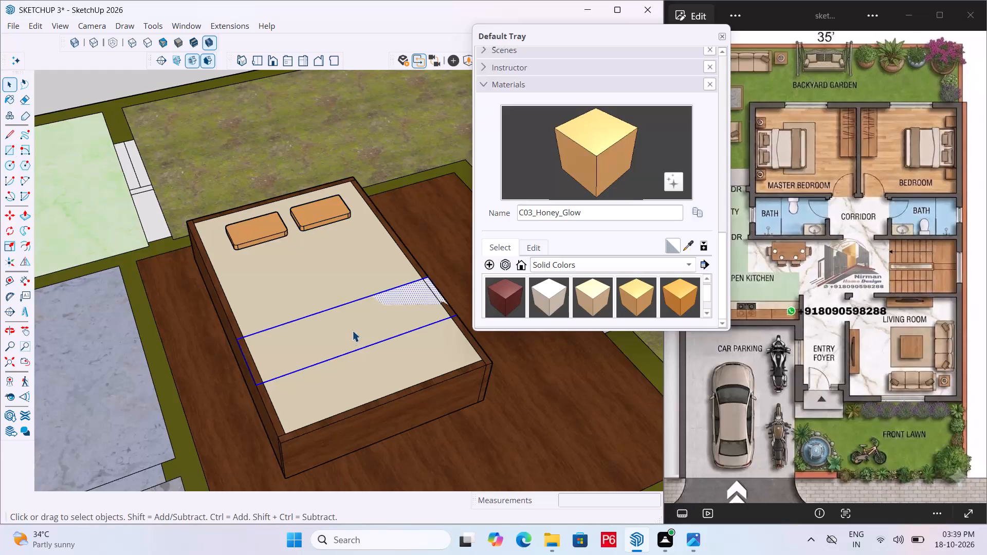
{"action": "right_click", "coordinate": [352, 330]}
{"action": "left_click", "coordinate": [401, 226]}
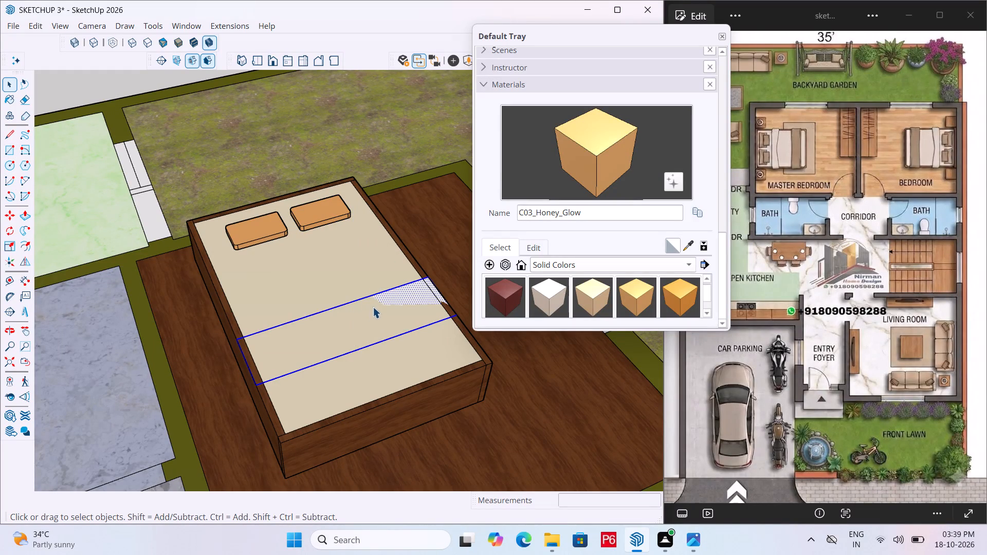
Paint the grouped strip across the mattress with the solid colour D08_Bronzed_Mustard.
{"action": "scroll", "coordinate": [577, 305], "scroll_direction": "down", "scroll_amount": 1}
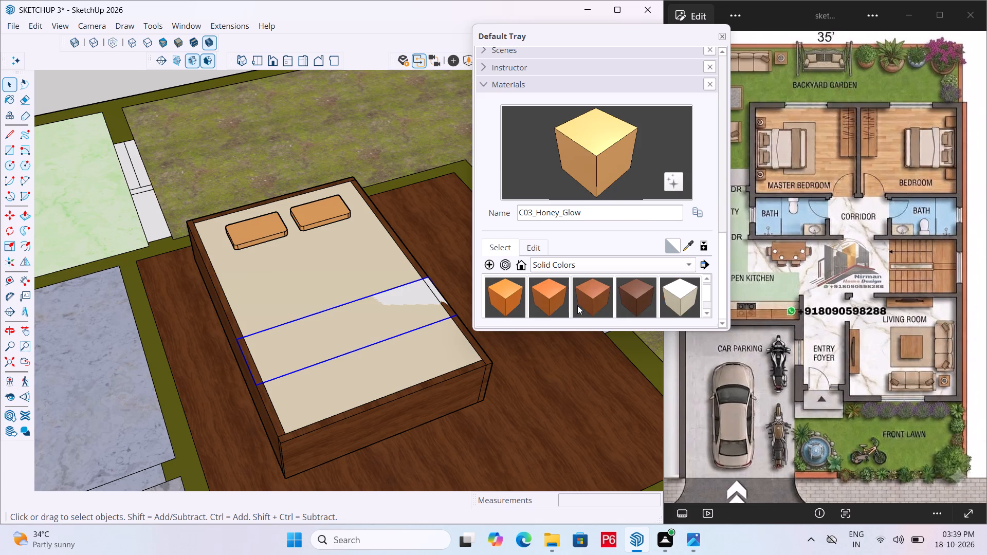
{"action": "scroll", "coordinate": [577, 305], "scroll_direction": "down", "scroll_amount": 3}
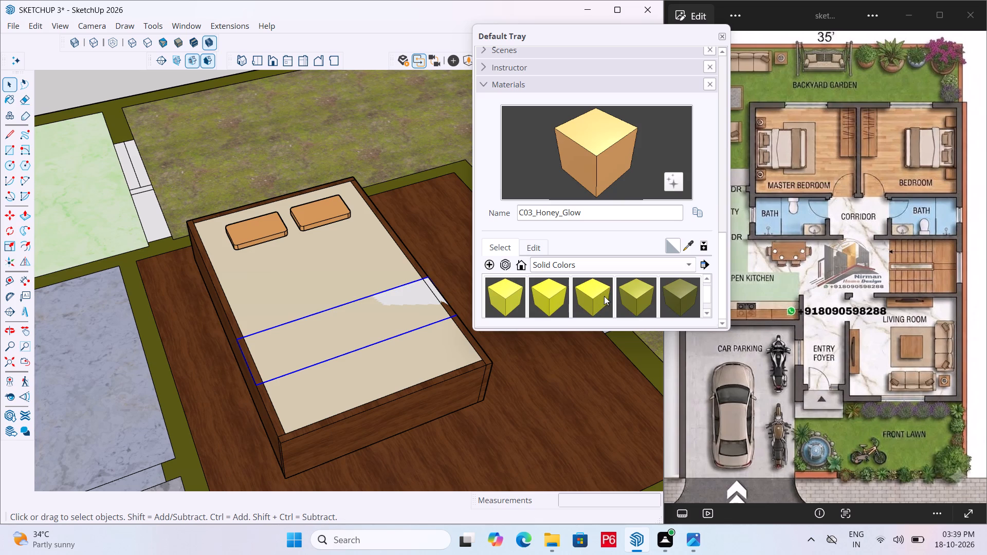
{"action": "scroll", "coordinate": [606, 297], "scroll_direction": "down", "scroll_amount": 15}
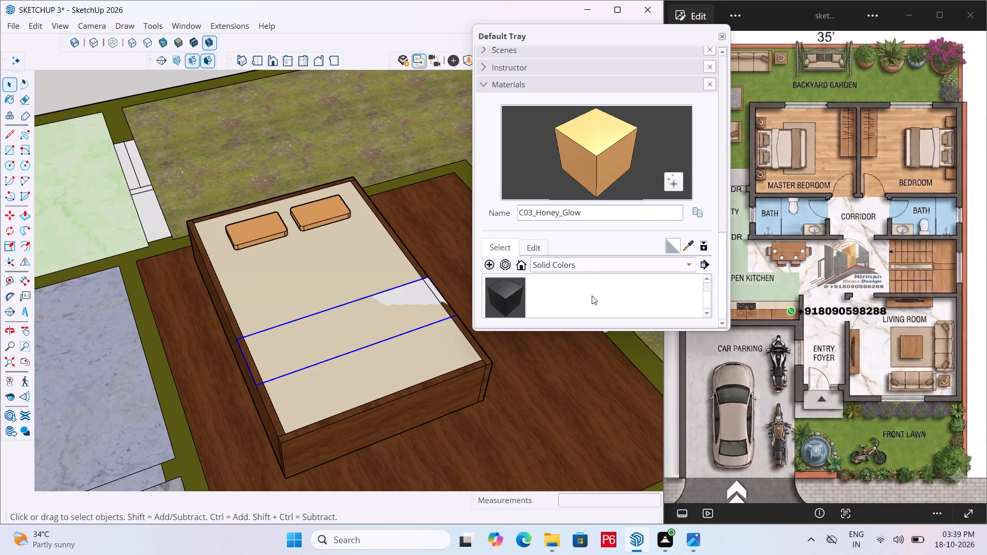
{"action": "scroll", "coordinate": [592, 295], "scroll_direction": "up", "scroll_amount": 11}
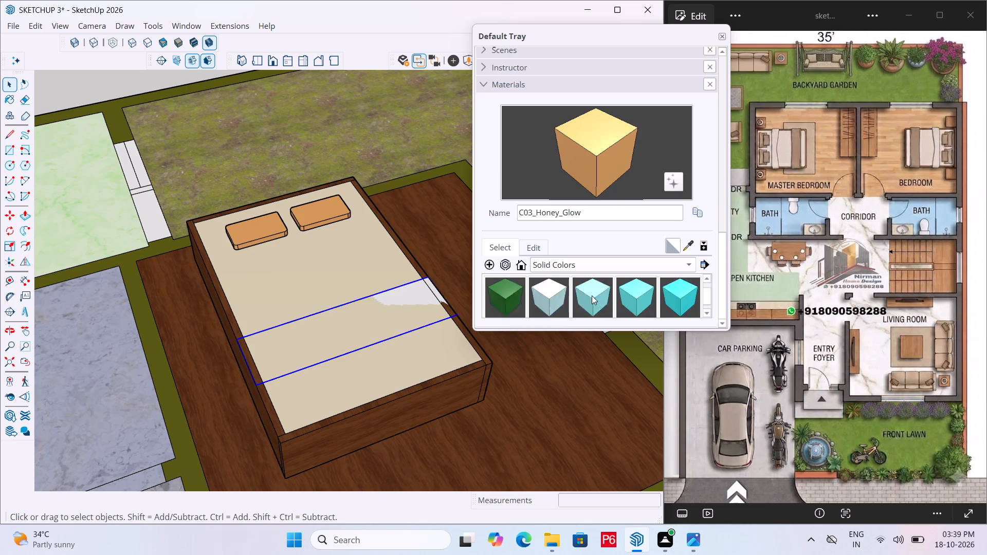
{"action": "scroll", "coordinate": [592, 295], "scroll_direction": "up", "scroll_amount": 8}
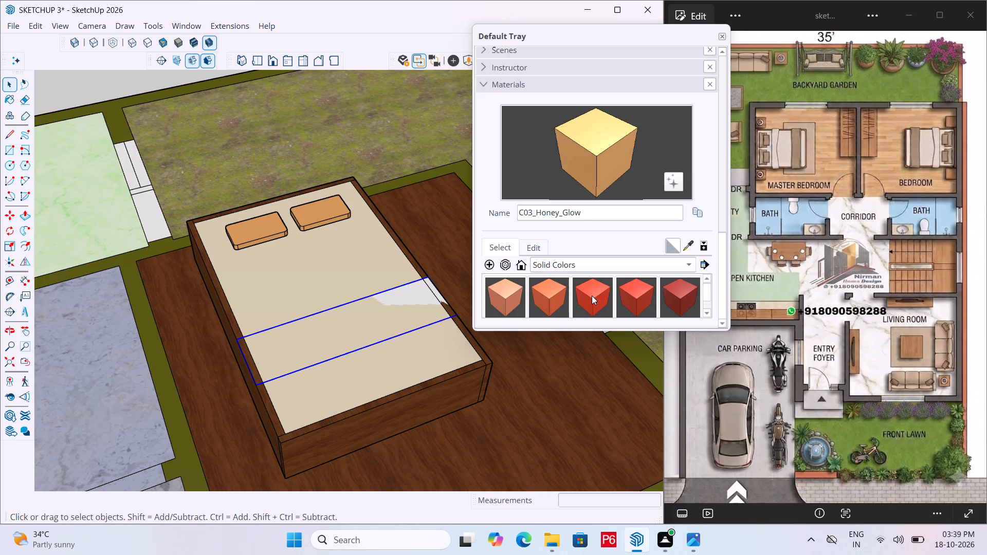
{"action": "scroll", "coordinate": [592, 295], "scroll_direction": "up", "scroll_amount": 5}
{"action": "scroll", "coordinate": [592, 295], "scroll_direction": "down", "scroll_amount": 4}
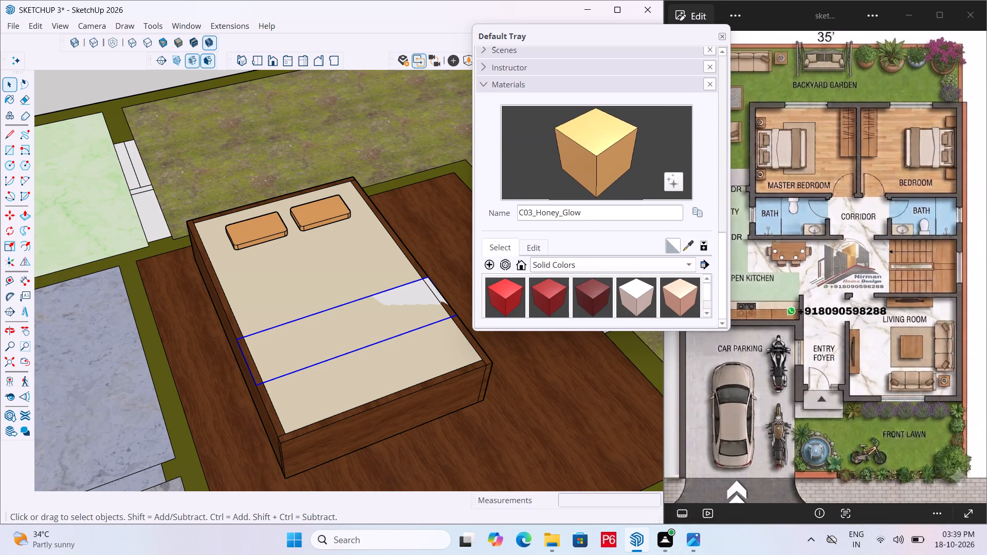
{"action": "scroll", "coordinate": [579, 269], "scroll_direction": "down", "scroll_amount": 7}
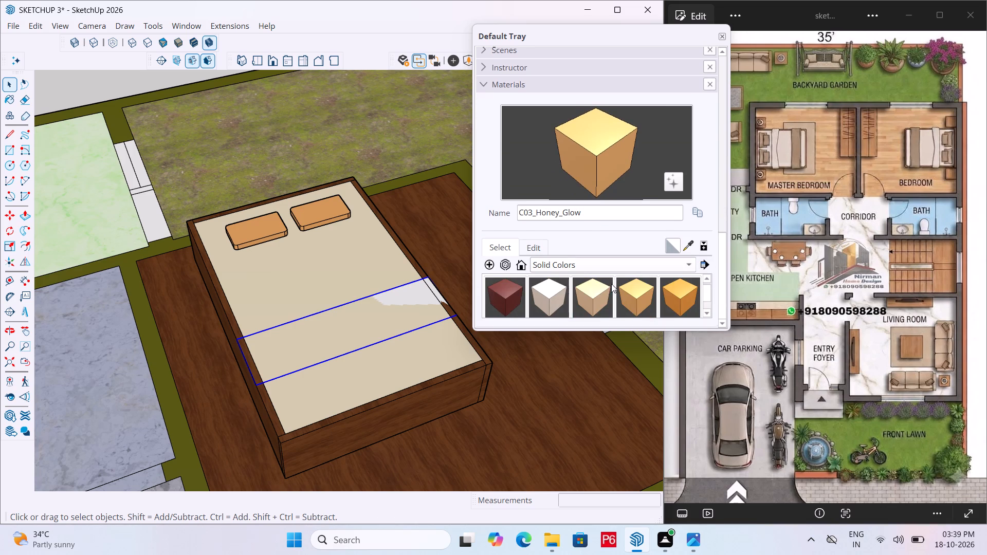
{"action": "scroll", "coordinate": [611, 284], "scroll_direction": "down", "scroll_amount": 2}
{"action": "scroll", "coordinate": [655, 225], "scroll_direction": "down", "scroll_amount": 5}
{"action": "scroll", "coordinate": [598, 299], "scroll_direction": "down", "scroll_amount": 1}
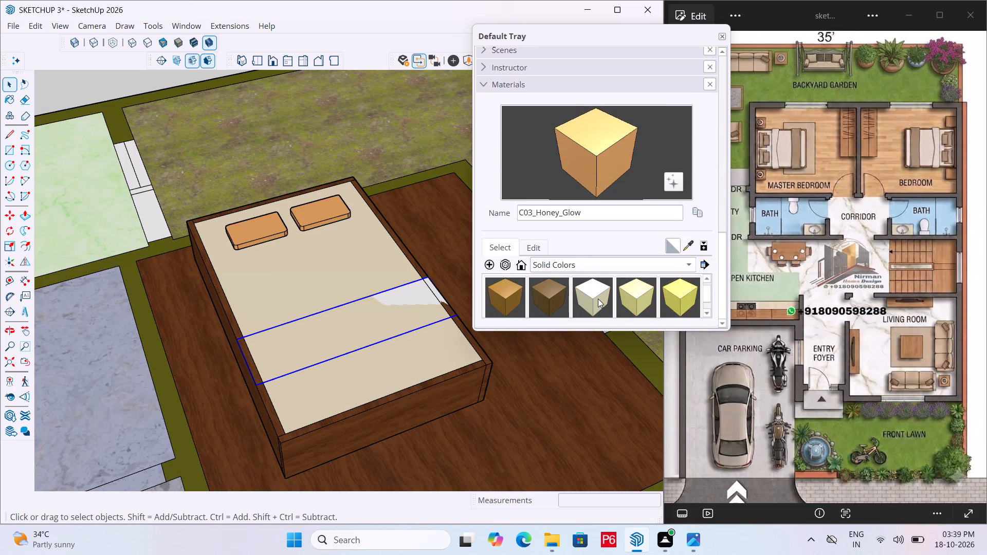
{"action": "scroll", "coordinate": [598, 299], "scroll_direction": "down", "scroll_amount": 2}
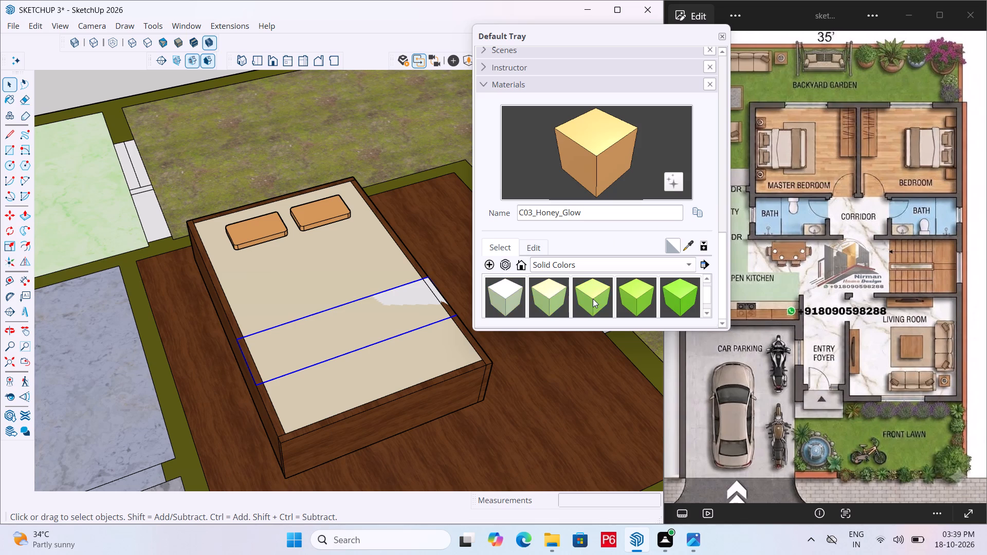
{"action": "scroll", "coordinate": [593, 299], "scroll_direction": "down", "scroll_amount": 4}
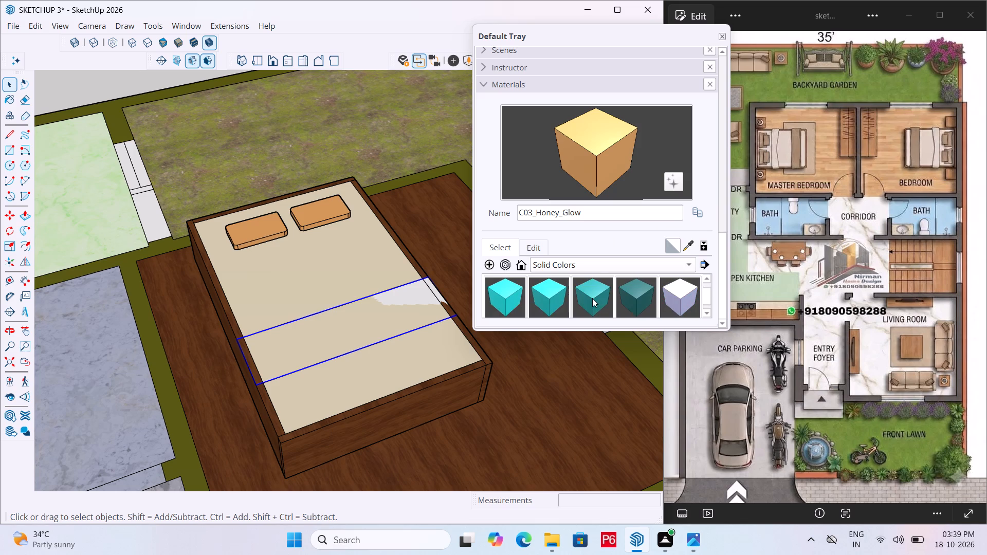
{"action": "scroll", "coordinate": [592, 298], "scroll_direction": "down", "scroll_amount": 4}
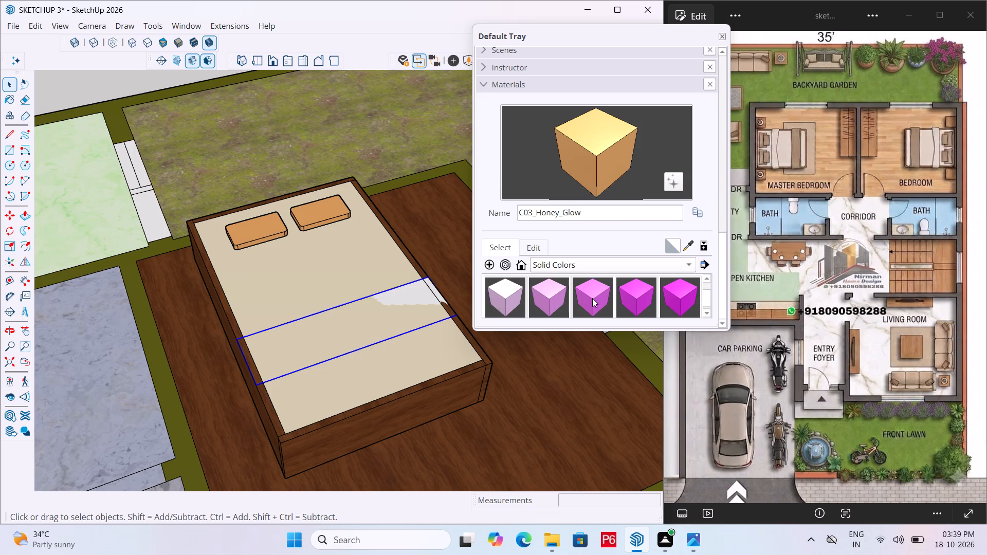
{"action": "scroll", "coordinate": [592, 298], "scroll_direction": "down", "scroll_amount": 3}
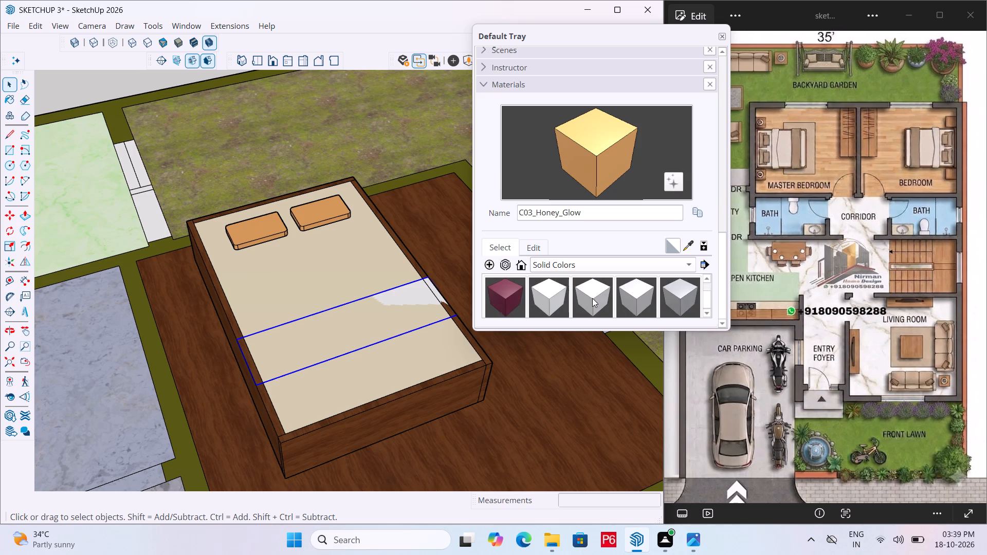
{"action": "scroll", "coordinate": [592, 298], "scroll_direction": "down", "scroll_amount": 2}
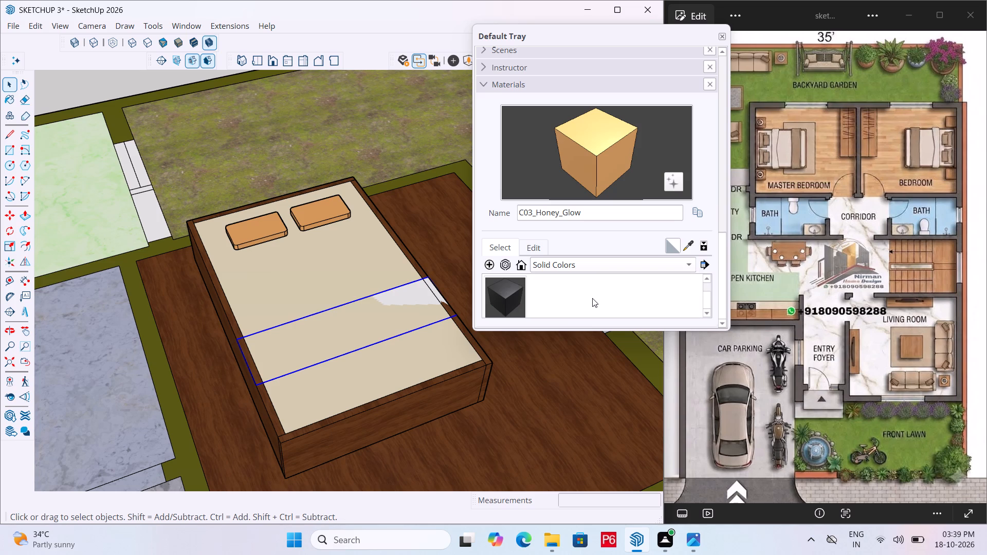
{"action": "scroll", "coordinate": [592, 298], "scroll_direction": "up", "scroll_amount": 5}
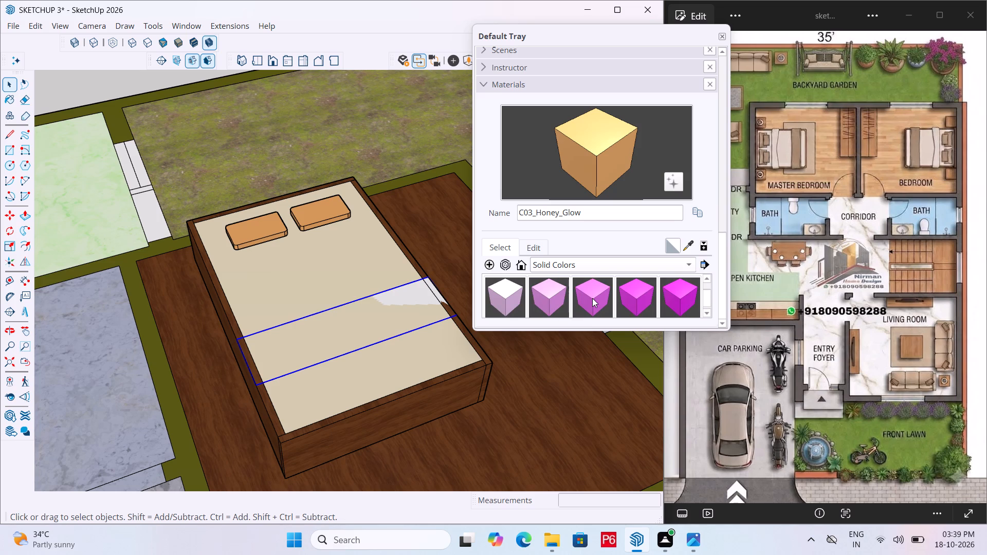
{"action": "scroll", "coordinate": [592, 298], "scroll_direction": "up", "scroll_amount": 9}
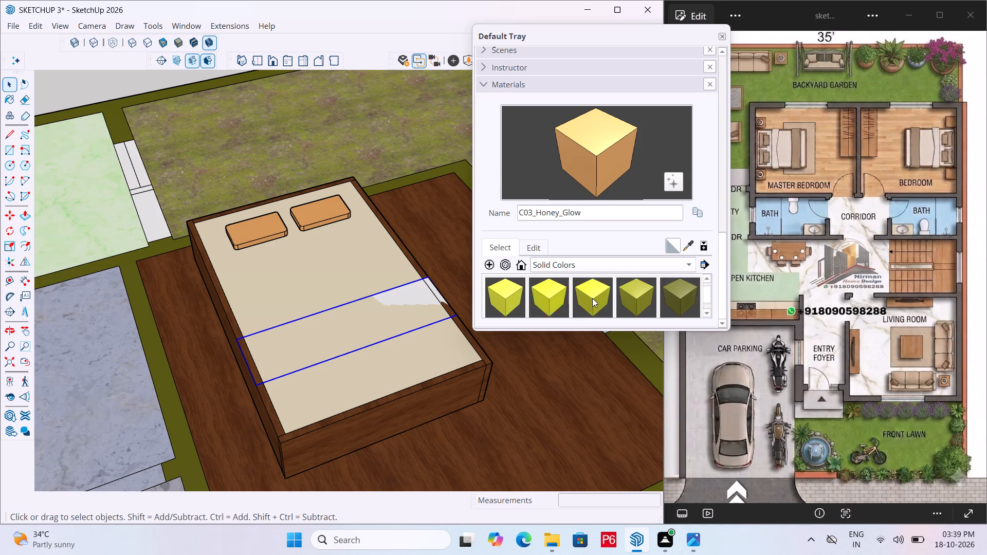
{"action": "scroll", "coordinate": [592, 298], "scroll_direction": "up", "scroll_amount": 2}
{"action": "scroll", "coordinate": [592, 298], "scroll_direction": "down", "scroll_amount": 1}
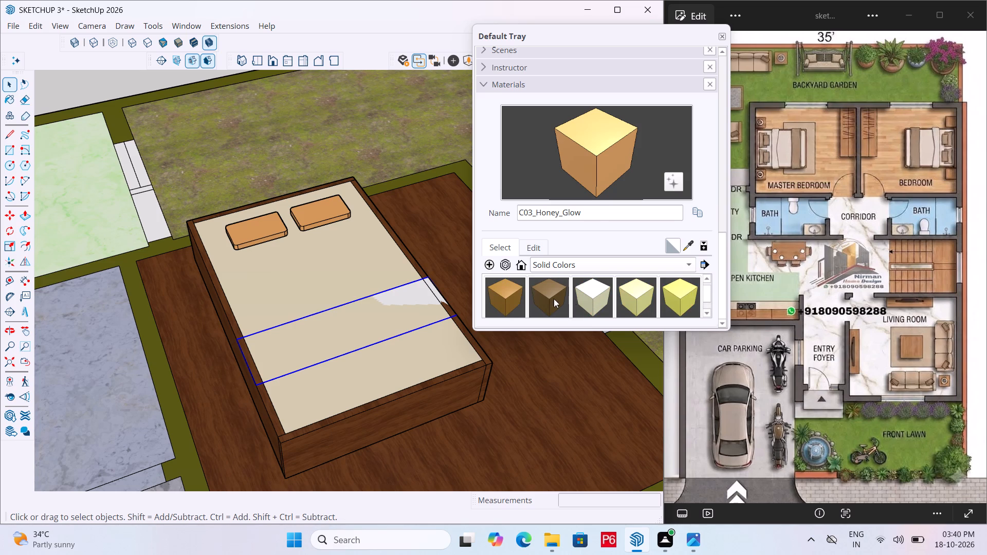
{"action": "left_click", "coordinate": [540, 298]}
{"action": "left_click_drag", "start_coordinate": [297, 327], "coordinate": [301, 324]}
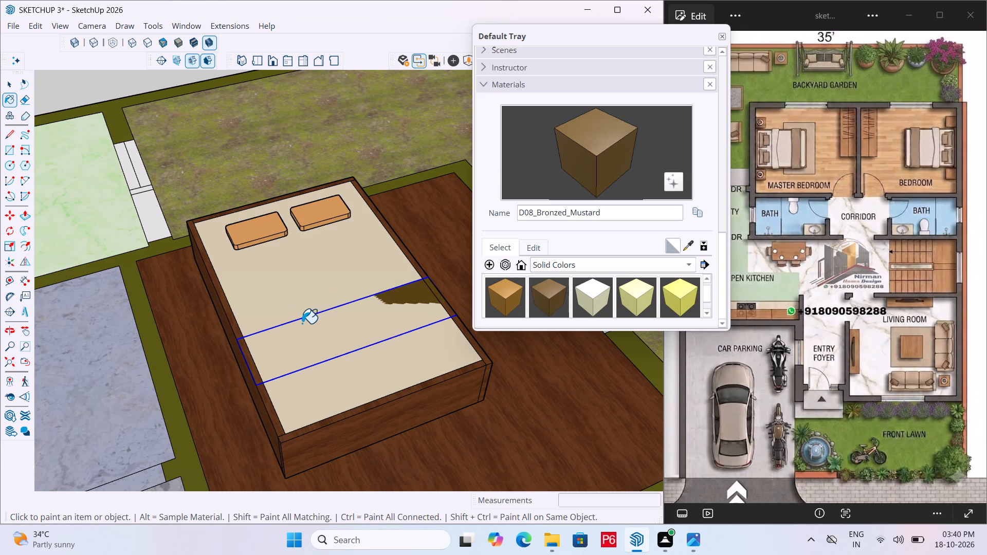
{"action": "key", "text": "space"}
{"action": "triple_click", "coordinate": [118, 84]}
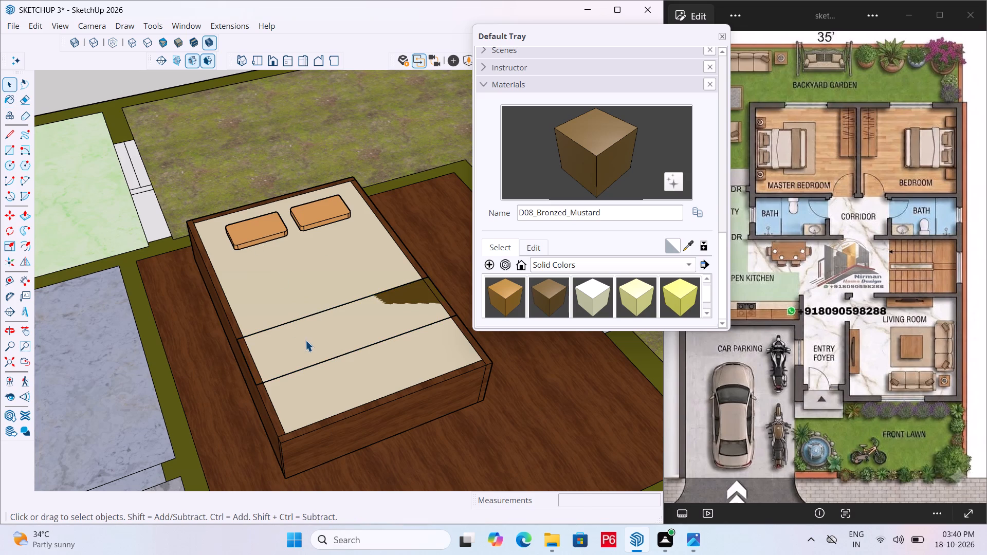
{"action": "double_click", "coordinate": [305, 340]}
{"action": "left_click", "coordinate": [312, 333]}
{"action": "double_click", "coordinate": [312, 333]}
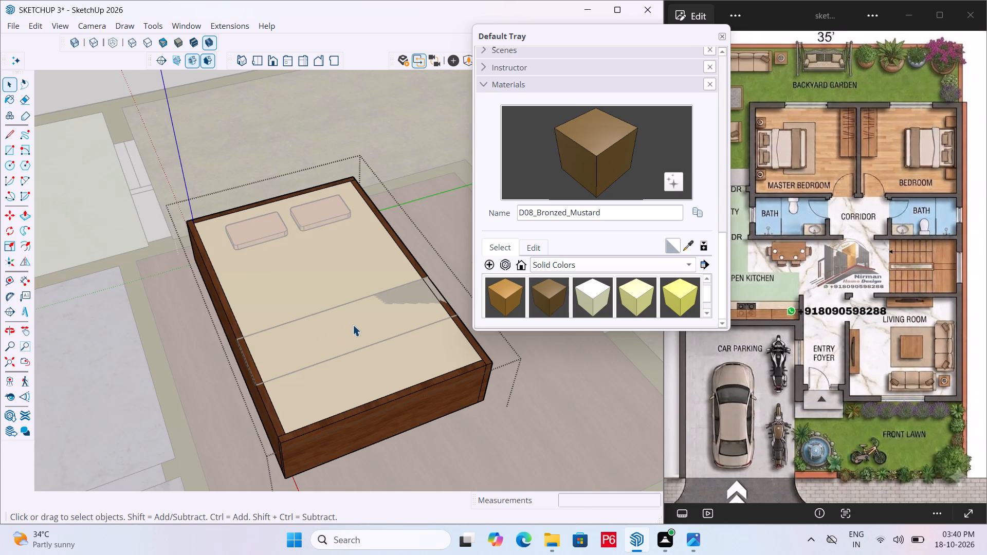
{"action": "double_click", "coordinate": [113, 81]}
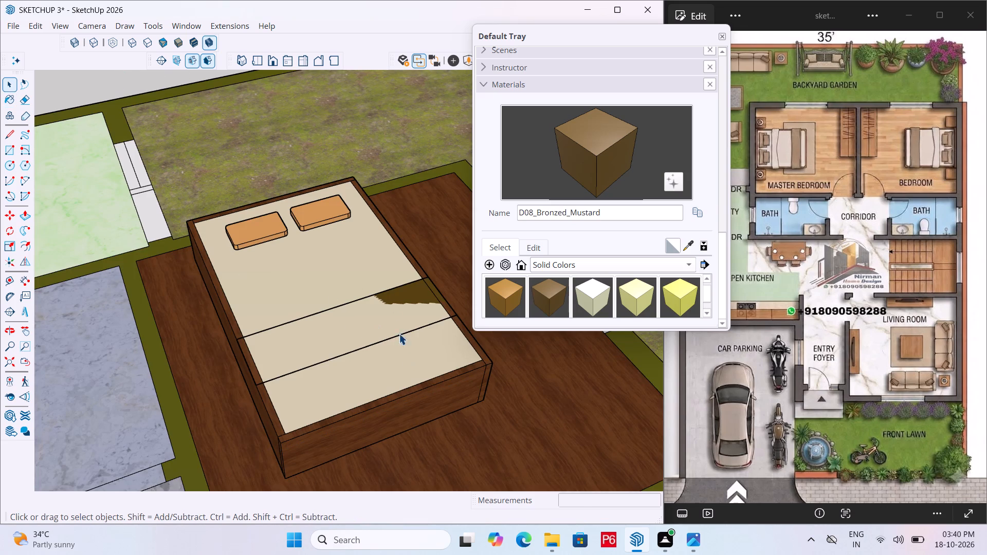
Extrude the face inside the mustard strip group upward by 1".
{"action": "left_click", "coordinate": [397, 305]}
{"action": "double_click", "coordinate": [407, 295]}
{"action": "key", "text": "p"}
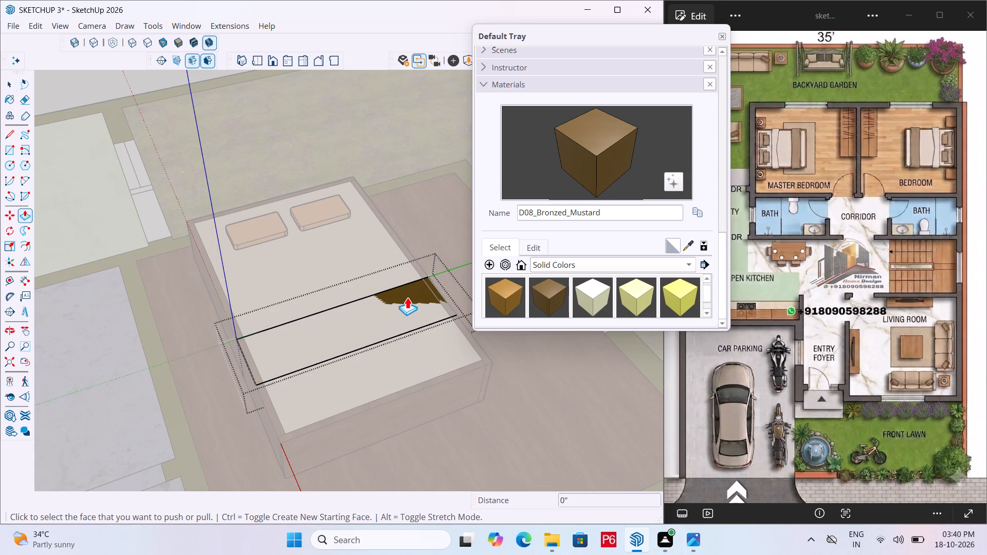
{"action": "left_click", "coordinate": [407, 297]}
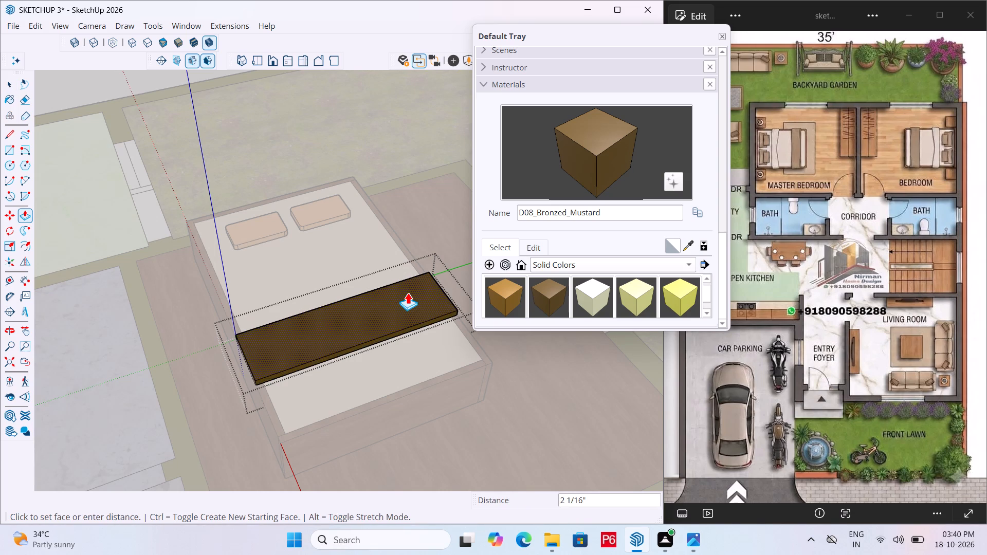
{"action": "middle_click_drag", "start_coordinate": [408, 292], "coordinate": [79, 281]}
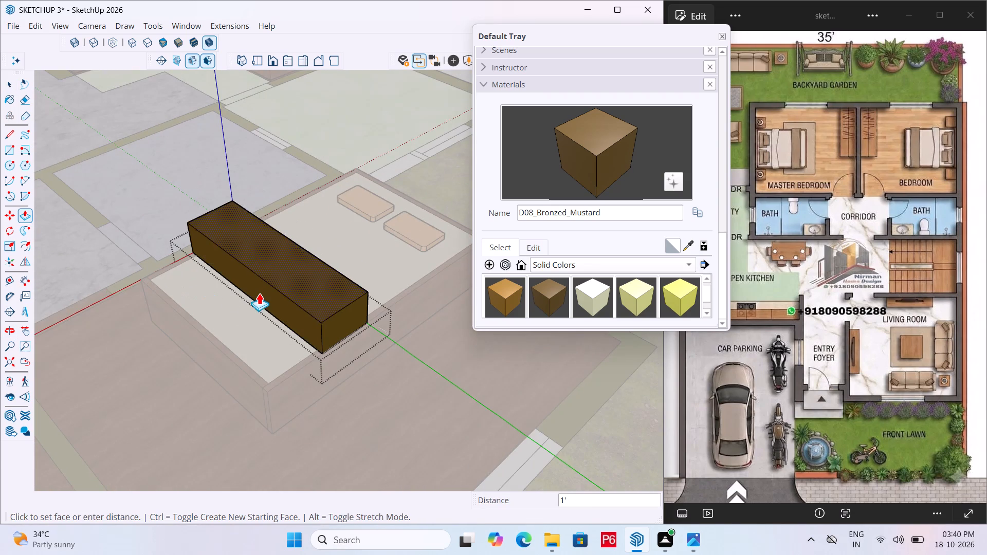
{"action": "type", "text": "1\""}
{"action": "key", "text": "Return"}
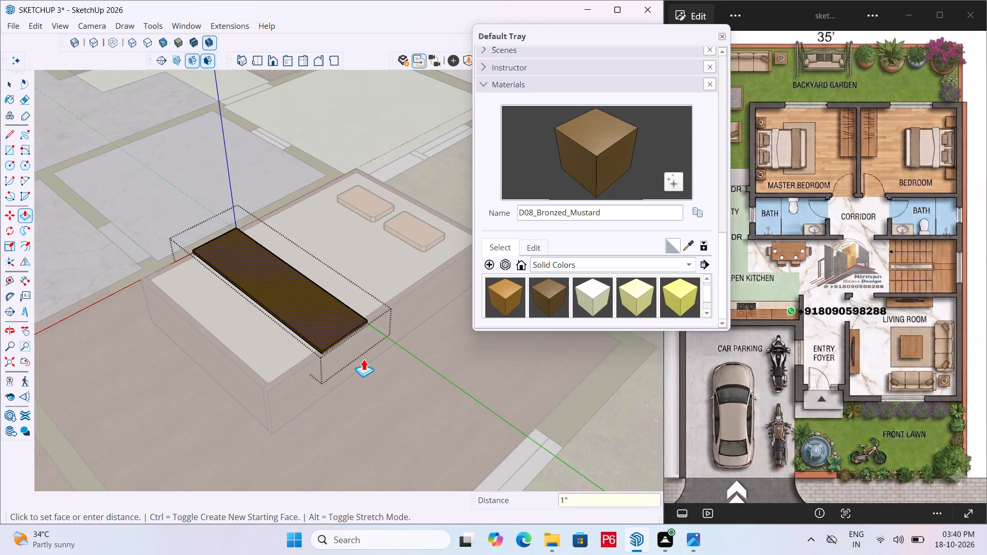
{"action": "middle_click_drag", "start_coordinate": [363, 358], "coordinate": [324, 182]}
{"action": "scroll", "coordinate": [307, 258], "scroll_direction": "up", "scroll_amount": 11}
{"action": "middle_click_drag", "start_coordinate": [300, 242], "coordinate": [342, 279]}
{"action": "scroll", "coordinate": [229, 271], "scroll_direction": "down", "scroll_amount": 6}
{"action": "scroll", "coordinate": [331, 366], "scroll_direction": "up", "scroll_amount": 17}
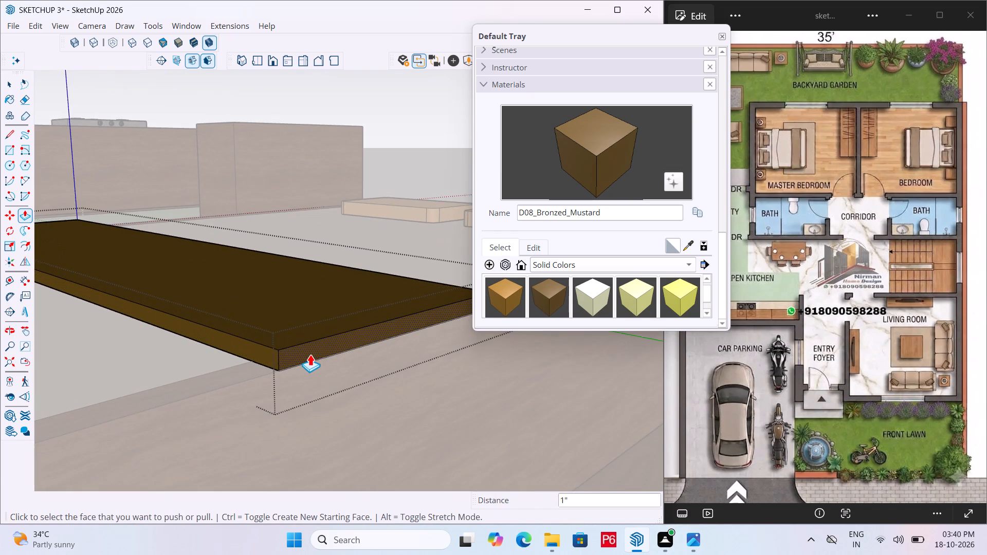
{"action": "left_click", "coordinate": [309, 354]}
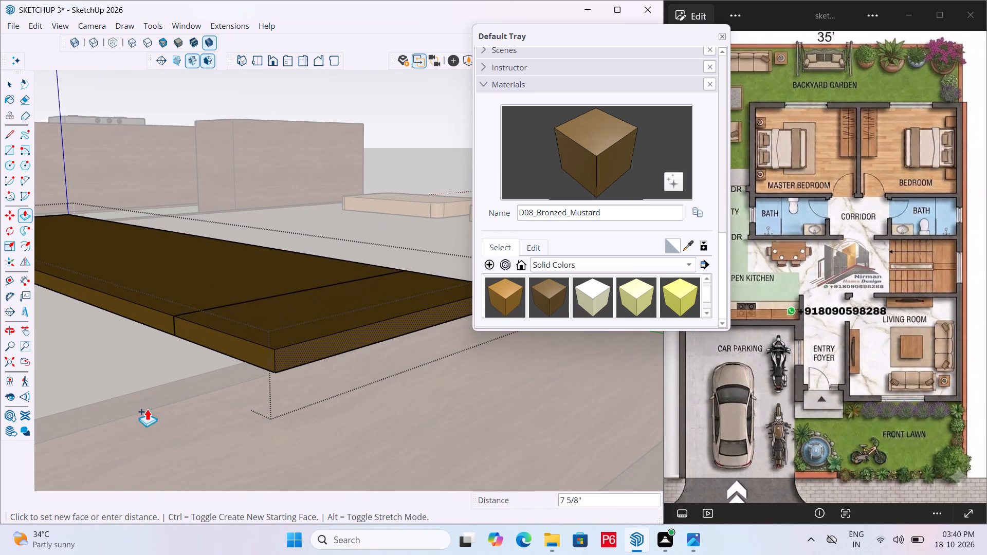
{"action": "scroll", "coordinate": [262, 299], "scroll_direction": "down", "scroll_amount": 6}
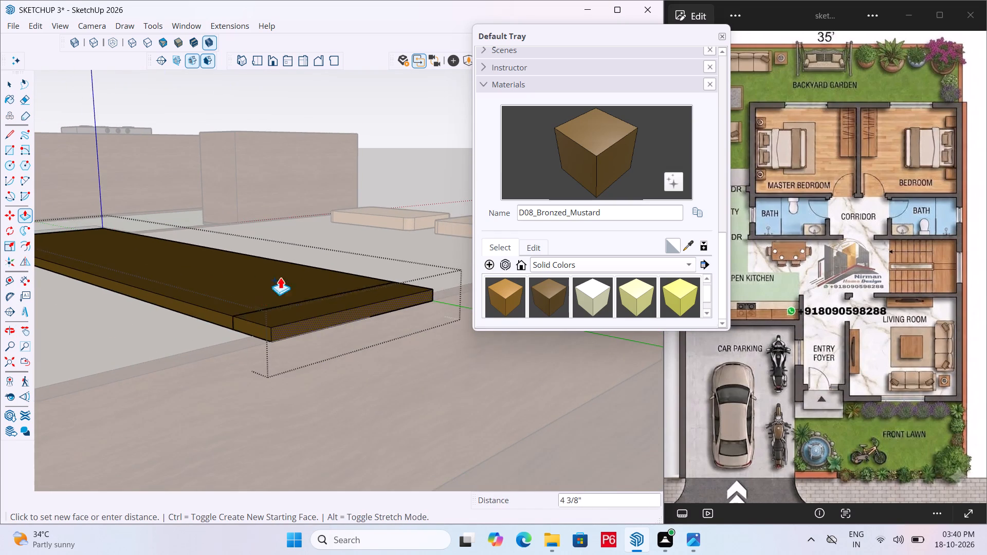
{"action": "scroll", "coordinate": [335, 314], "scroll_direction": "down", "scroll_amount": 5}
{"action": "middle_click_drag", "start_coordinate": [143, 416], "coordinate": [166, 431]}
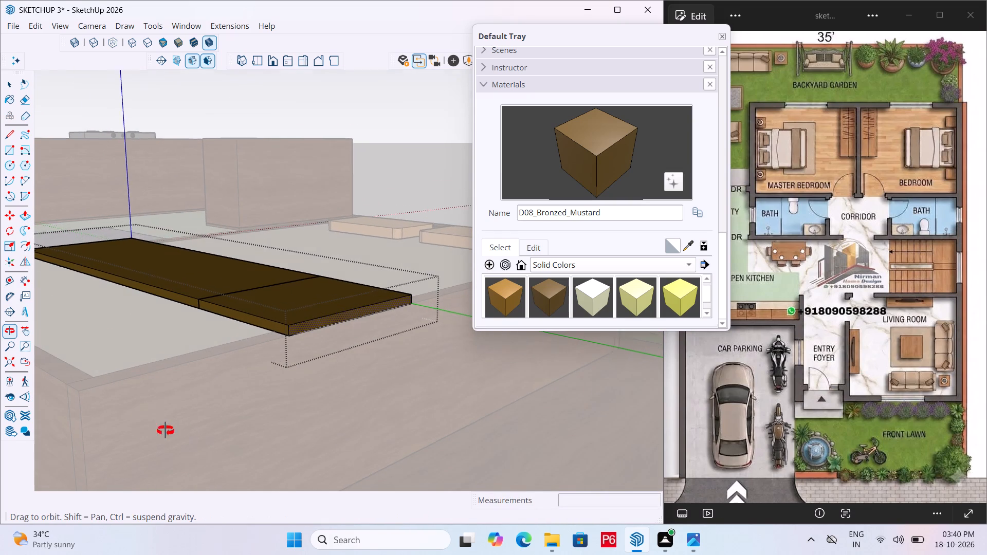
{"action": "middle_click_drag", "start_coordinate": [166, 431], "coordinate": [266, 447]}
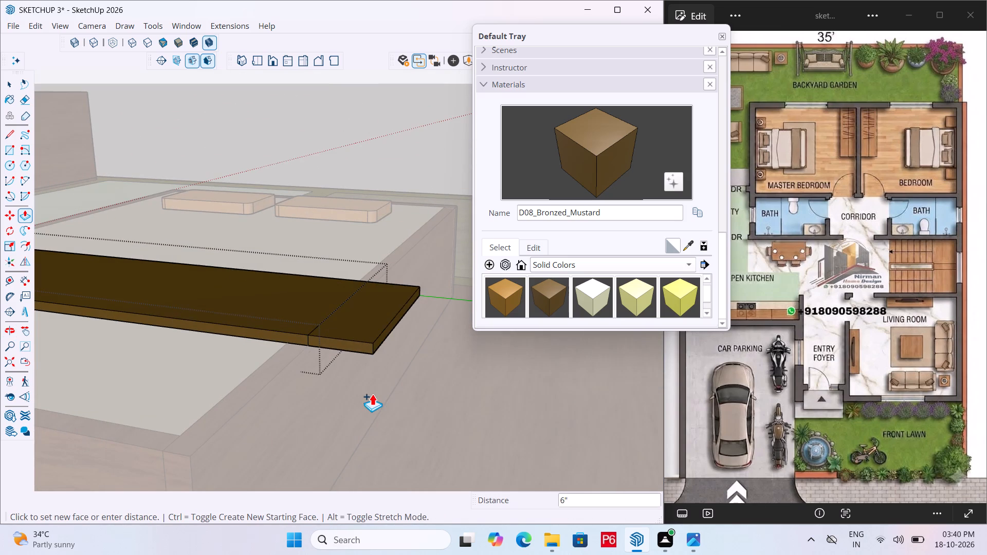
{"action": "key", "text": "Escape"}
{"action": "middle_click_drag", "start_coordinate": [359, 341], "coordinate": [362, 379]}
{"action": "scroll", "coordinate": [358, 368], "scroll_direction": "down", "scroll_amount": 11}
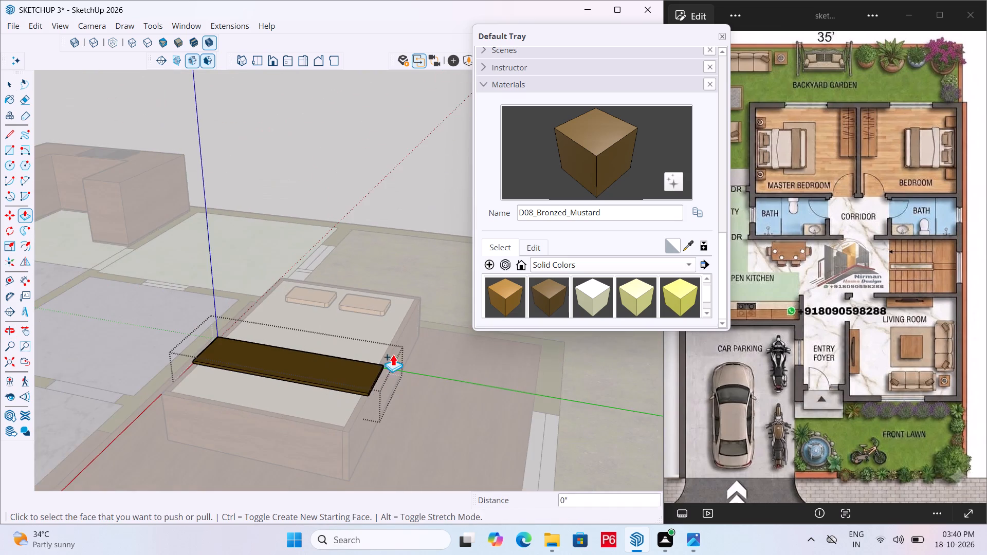
Leave the strip group and delete the mustard strip lying across the mattress.
{"action": "key", "text": "space"}
{"action": "double_click", "coordinate": [334, 190]}
{"action": "middle_click_drag", "start_coordinate": [263, 308], "coordinate": [513, 379]}
{"action": "scroll", "coordinate": [267, 313], "scroll_direction": "down", "scroll_amount": 1}
{"action": "scroll", "coordinate": [284, 358], "scroll_direction": "down", "scroll_amount": 6}
{"action": "middle_click_drag", "start_coordinate": [381, 380], "coordinate": [422, 411]}
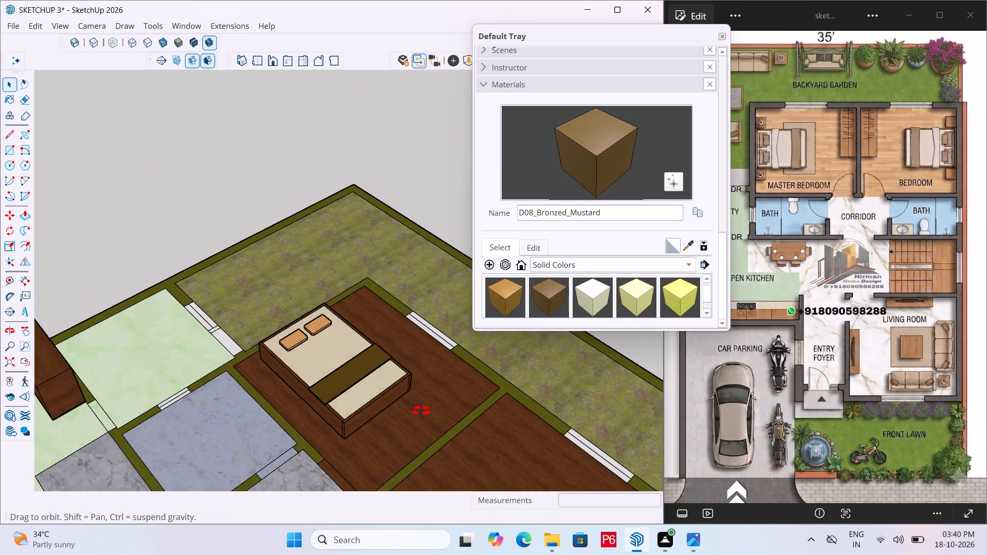
{"action": "middle_click_drag", "start_coordinate": [422, 411], "coordinate": [432, 448]}
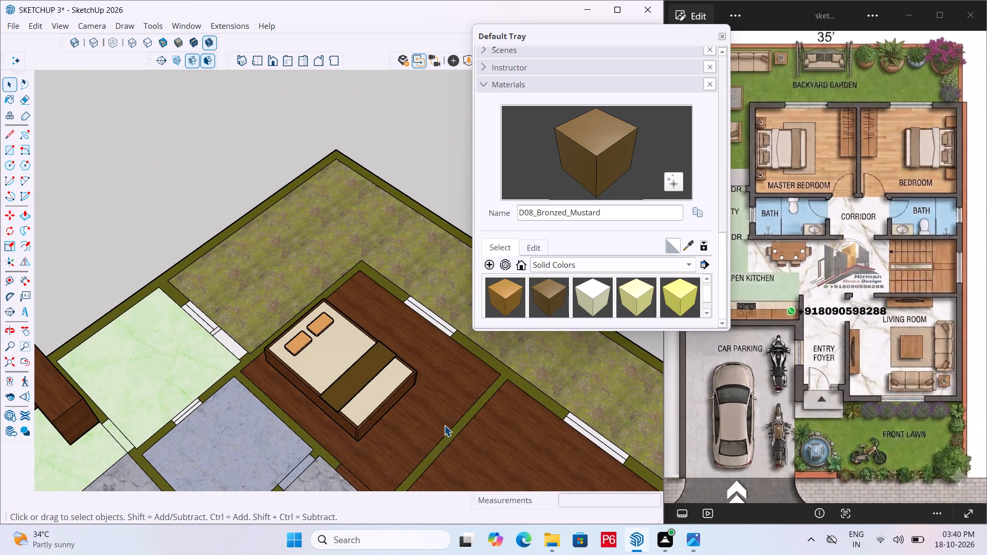
{"action": "scroll", "coordinate": [362, 397], "scroll_direction": "up", "scroll_amount": 4}
{"action": "left_click", "coordinate": [349, 381]}
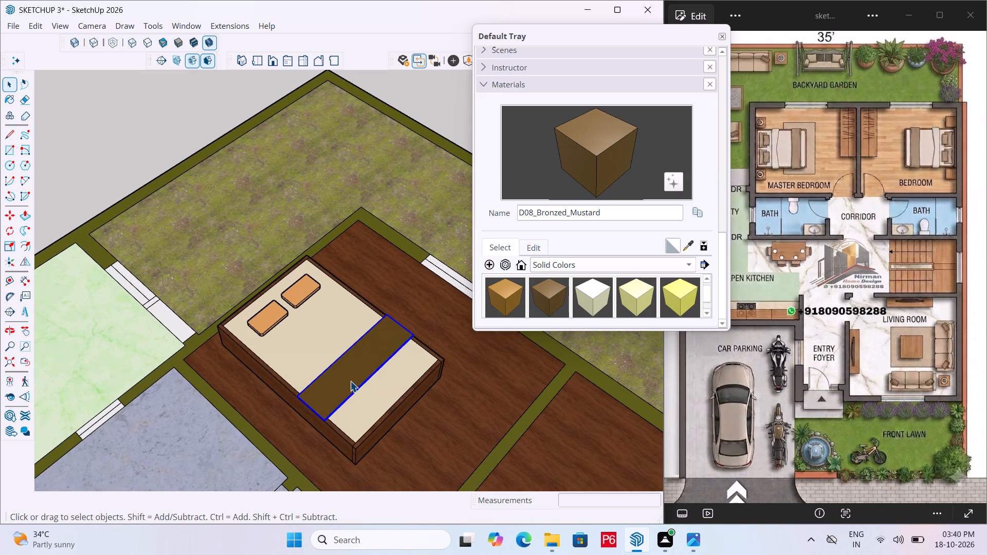
{"action": "key", "text": "Delete"}
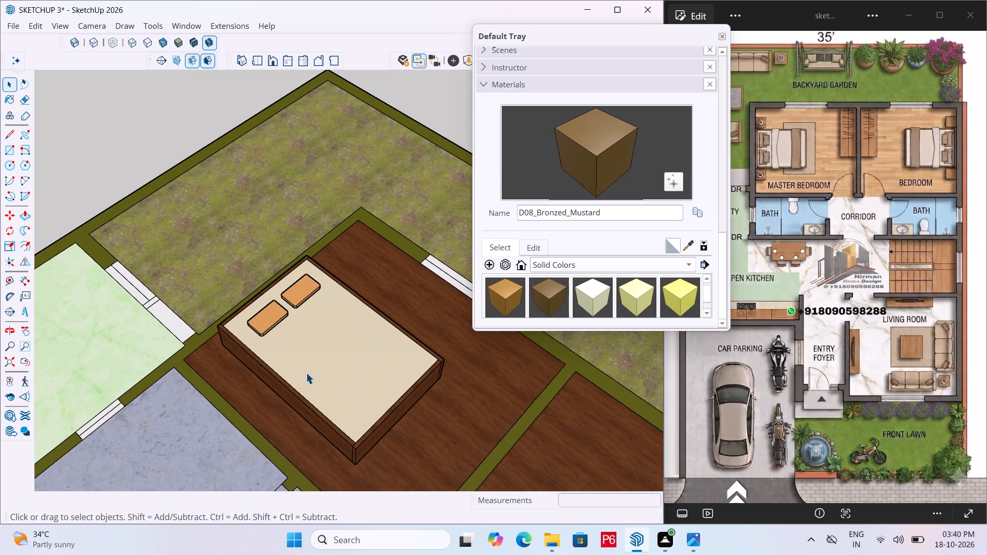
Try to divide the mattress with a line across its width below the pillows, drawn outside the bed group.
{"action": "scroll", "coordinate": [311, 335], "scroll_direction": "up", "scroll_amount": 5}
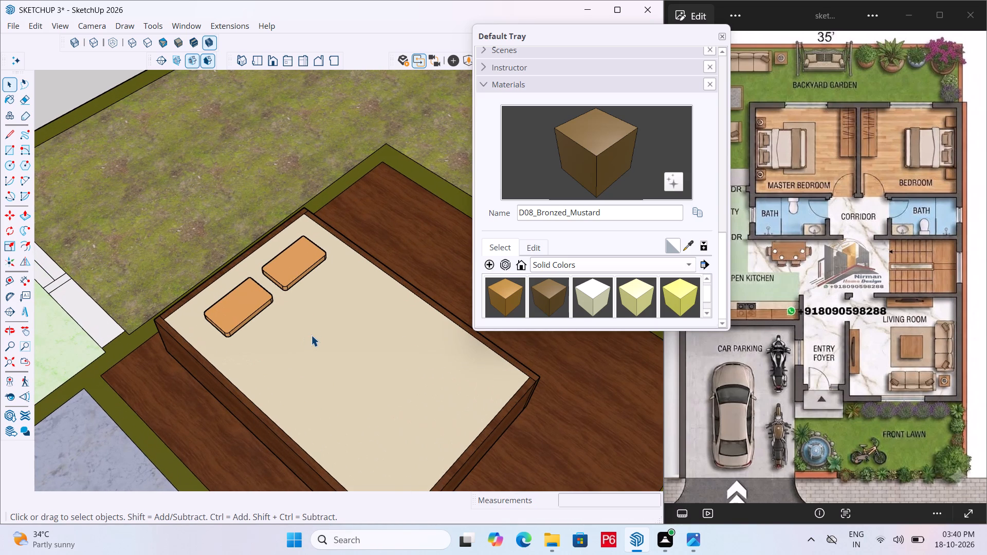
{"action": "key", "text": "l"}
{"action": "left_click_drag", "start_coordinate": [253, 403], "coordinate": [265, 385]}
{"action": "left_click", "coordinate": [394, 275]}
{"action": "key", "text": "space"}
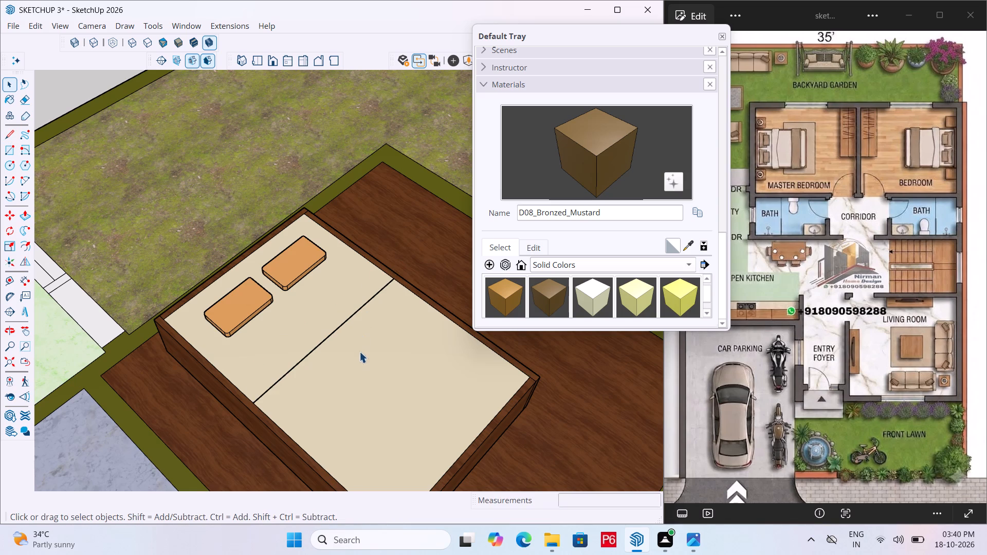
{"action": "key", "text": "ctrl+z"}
Inside the bed group, draw a line about 4' 11" long across the mattress's full width, a little below the pillows.
{"action": "left_click", "coordinate": [324, 351]}
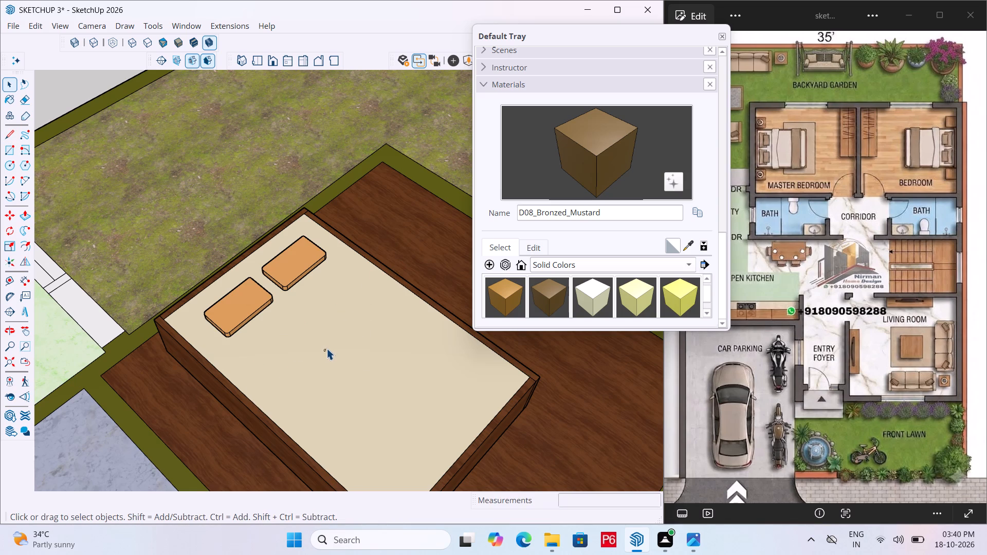
{"action": "double_click", "coordinate": [324, 345]}
{"action": "left_click", "coordinate": [320, 343]}
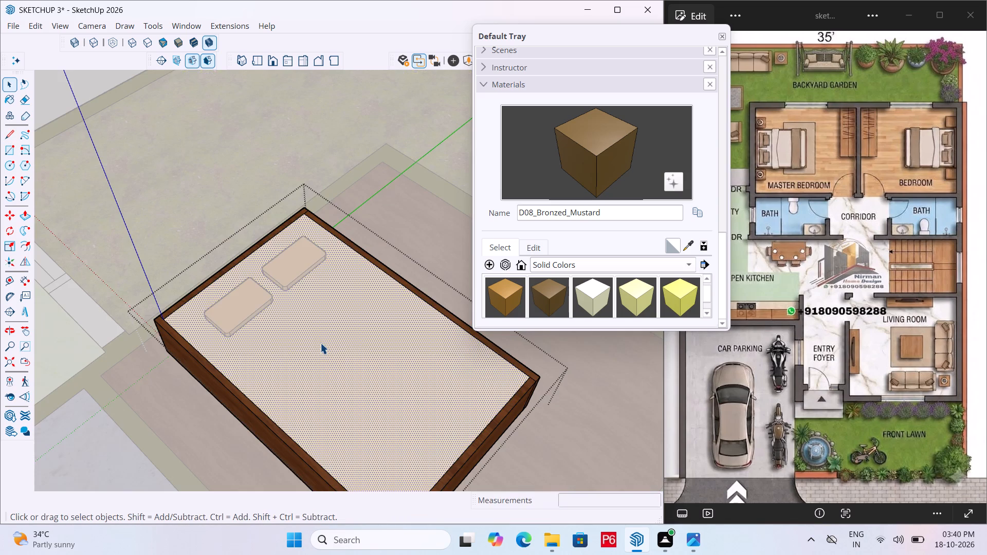
{"action": "type", "text": "L;"}
{"action": "left_click_drag", "start_coordinate": [249, 397], "coordinate": [255, 390]}
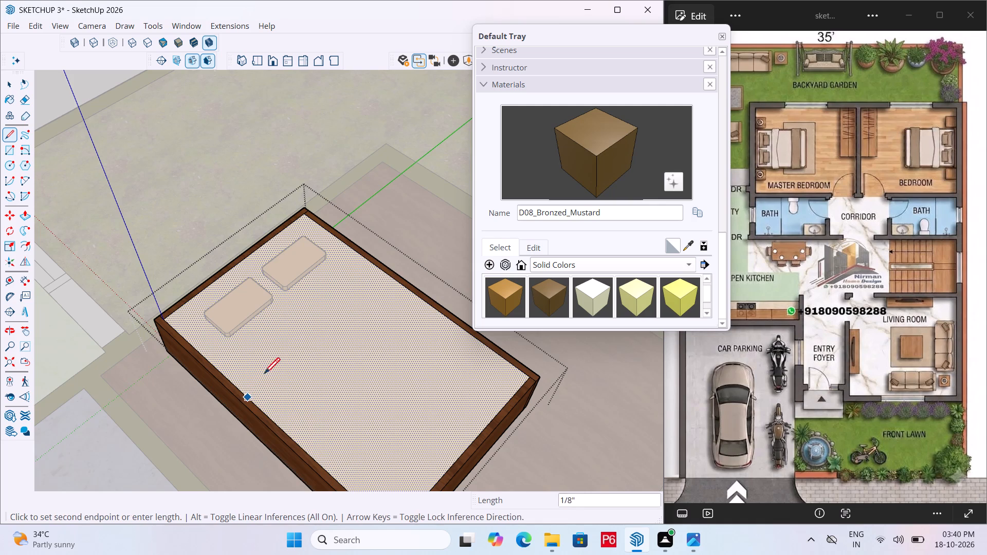
{"action": "left_click", "coordinate": [409, 290]}
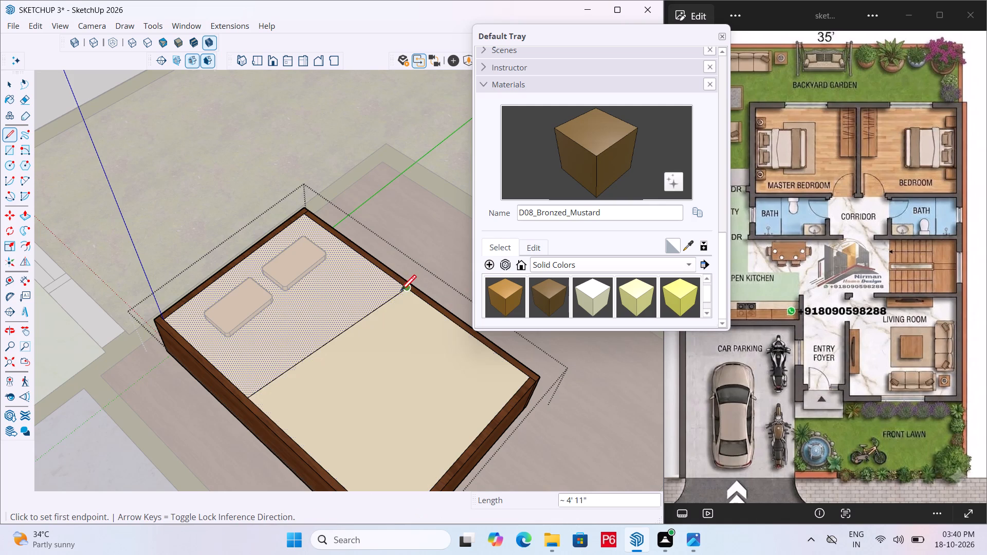
Paint the foot-end part of the mattress with the solid colour E01_Mint_Frost and leave the bed group.
{"action": "left_click", "coordinate": [593, 289]}
{"action": "left_click", "coordinate": [395, 362]}
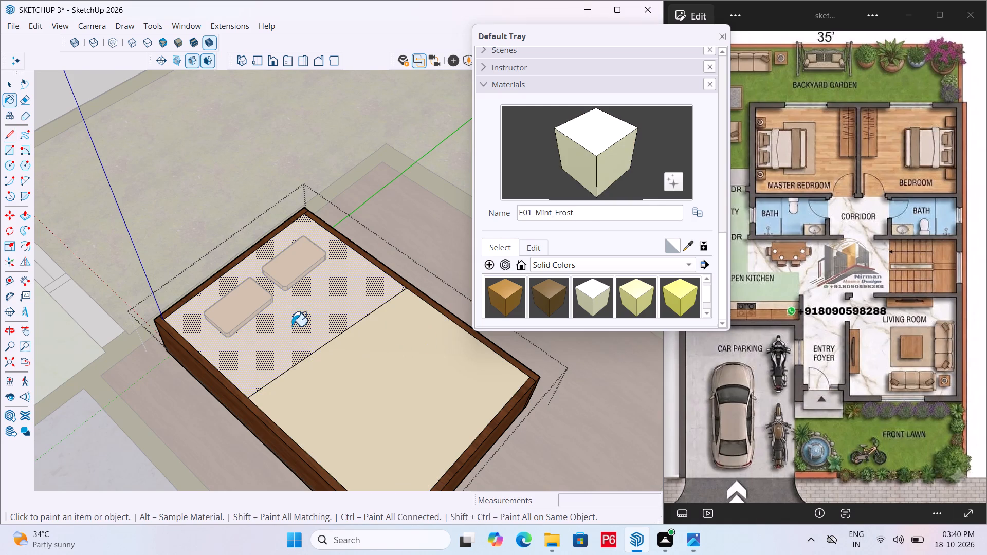
{"action": "scroll", "coordinate": [291, 329], "scroll_direction": "down", "scroll_amount": 5}
{"action": "key", "text": "space"}
{"action": "double_click", "coordinate": [172, 119]}
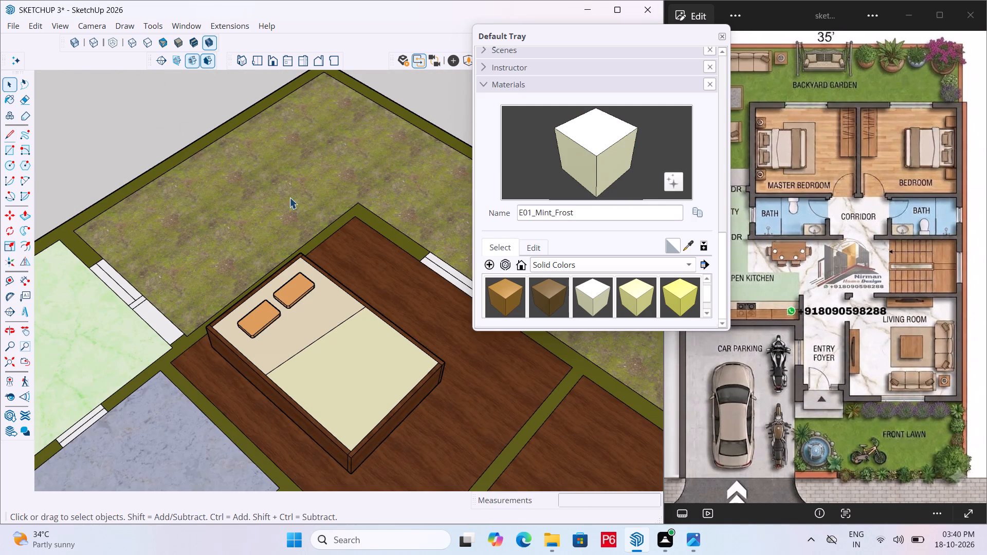
Save the model.
{"action": "middle_click_drag", "start_coordinate": [360, 302], "coordinate": [345, 259]}
{"action": "key", "text": "ctrl+s"}
{"action": "key", "text": "ctrl+s"}
{"action": "key", "text": "ctrl+s"}
Combine the bed and its two pillows into one group.
{"action": "middle_click_drag", "start_coordinate": [354, 293], "coordinate": [362, 399]}
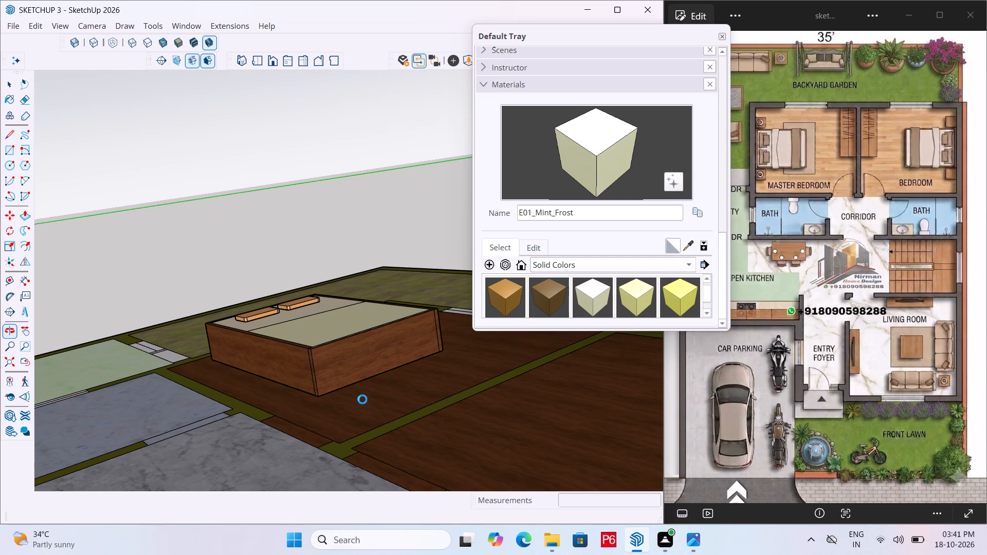
{"action": "middle_click_drag", "start_coordinate": [362, 399], "coordinate": [364, 402]}
{"action": "middle_click_drag", "start_coordinate": [369, 318], "coordinate": [410, 401]}
{"action": "left_click", "coordinate": [374, 387]}
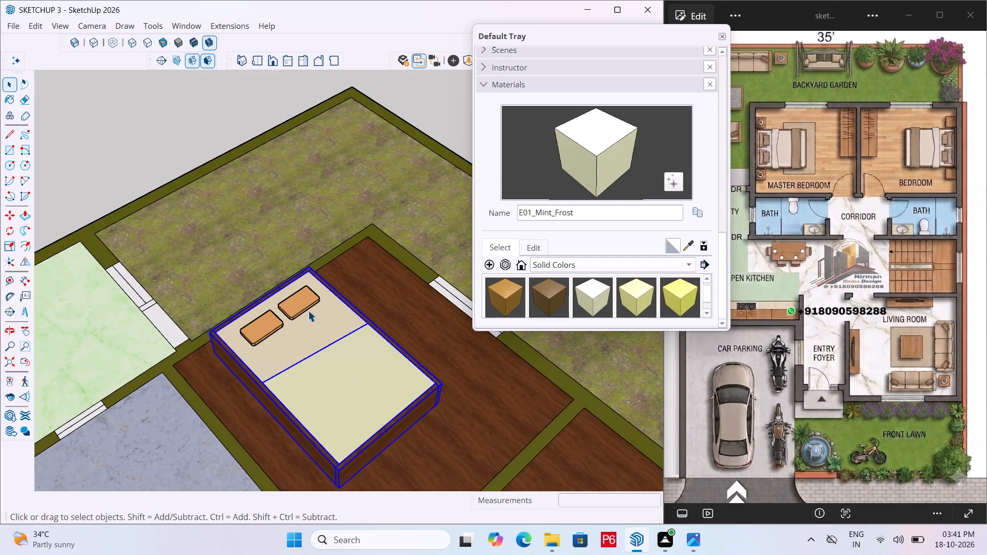
{"action": "left_click", "coordinate": [257, 336], "text": "ctrl"}
{"action": "left_click", "coordinate": [299, 306], "text": "ctrl"}
{"action": "right_click", "coordinate": [299, 306], "text": "ctrl"}
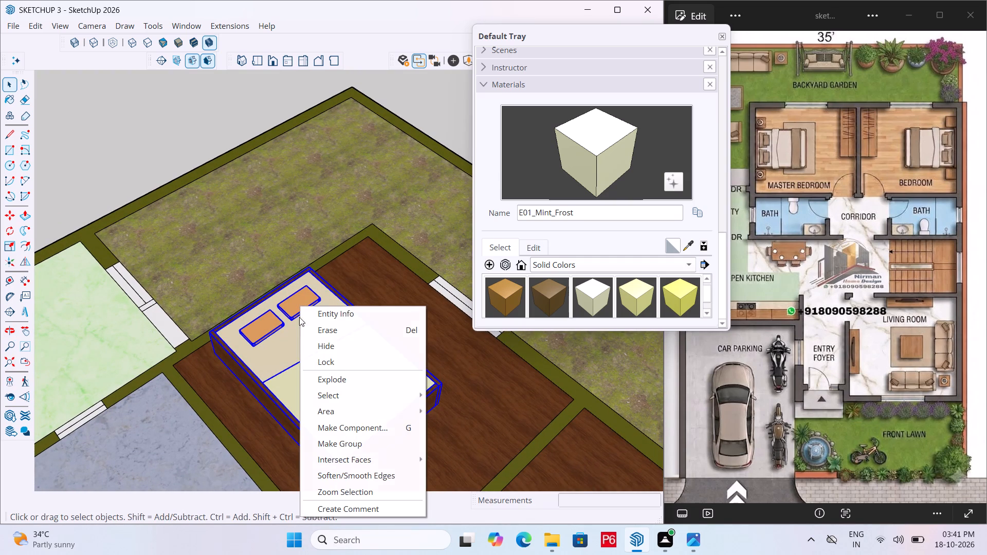
{"action": "left_click", "coordinate": [358, 441], "text": "ctrl"}
Copy the complete bed group from the first bedroom into the adjoining bedroom with the same wood floor.
{"action": "scroll", "coordinate": [269, 260], "scroll_direction": "down", "scroll_amount": 6}
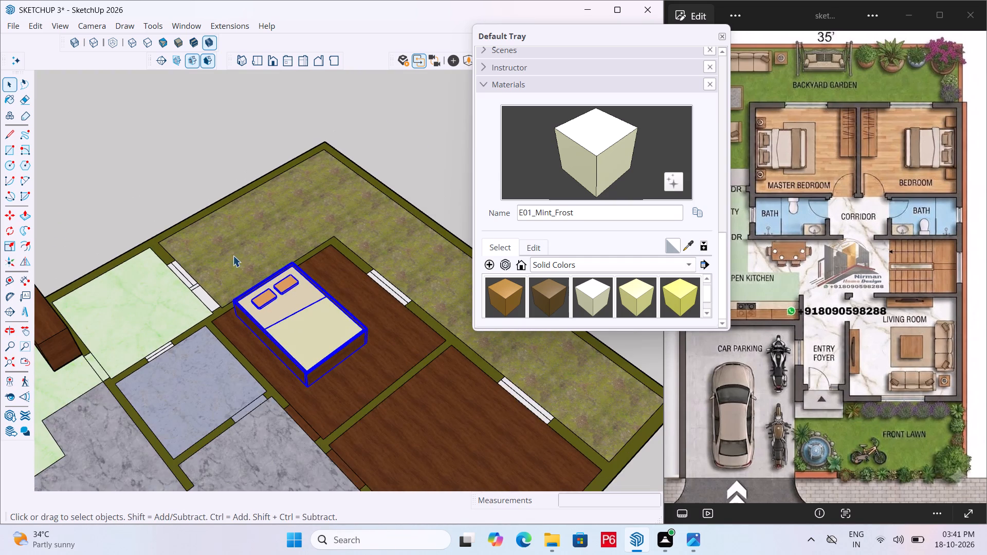
{"action": "scroll", "coordinate": [233, 265], "scroll_direction": "down", "scroll_amount": 2}
{"action": "key", "text": "space"}
{"action": "left_click", "coordinate": [299, 336]}
{"action": "middle_click_drag", "start_coordinate": [244, 348], "coordinate": [244, 349]}
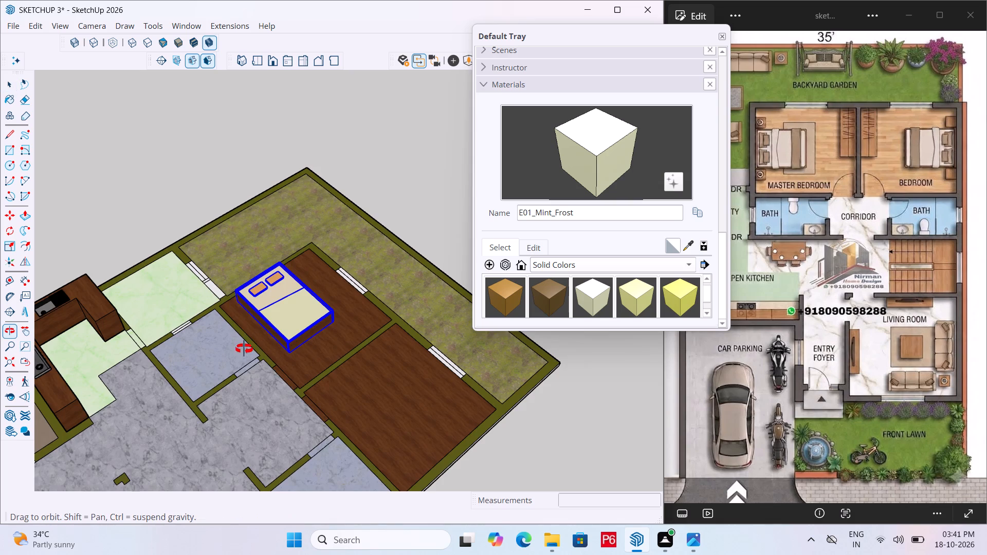
{"action": "middle_click_drag", "start_coordinate": [244, 349], "coordinate": [318, 359]}
{"action": "scroll", "coordinate": [327, 351], "scroll_direction": "up", "scroll_amount": 4}
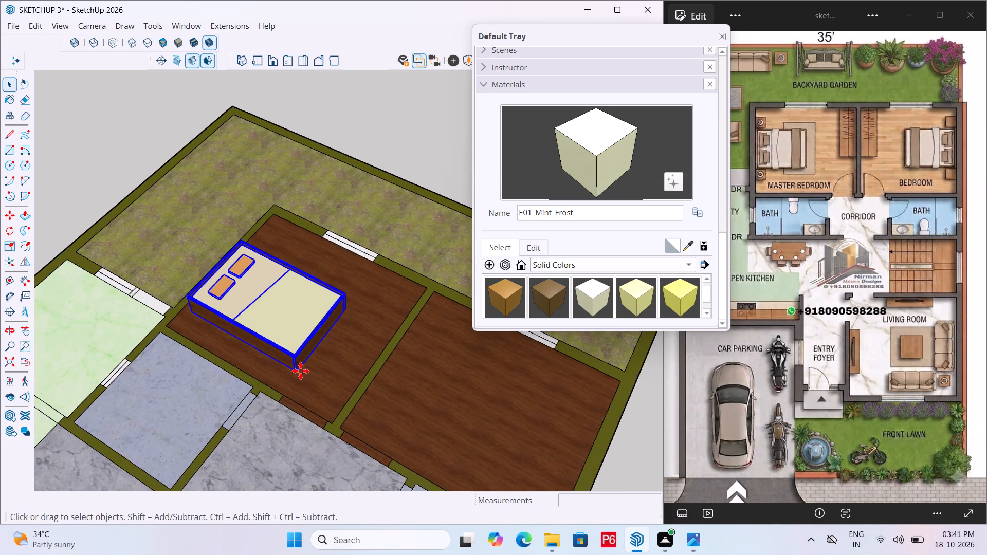
{"action": "key", "text": "m"}
{"action": "left_click", "coordinate": [302, 377]}
{"action": "scroll", "coordinate": [407, 405], "scroll_direction": "down", "scroll_amount": 6}
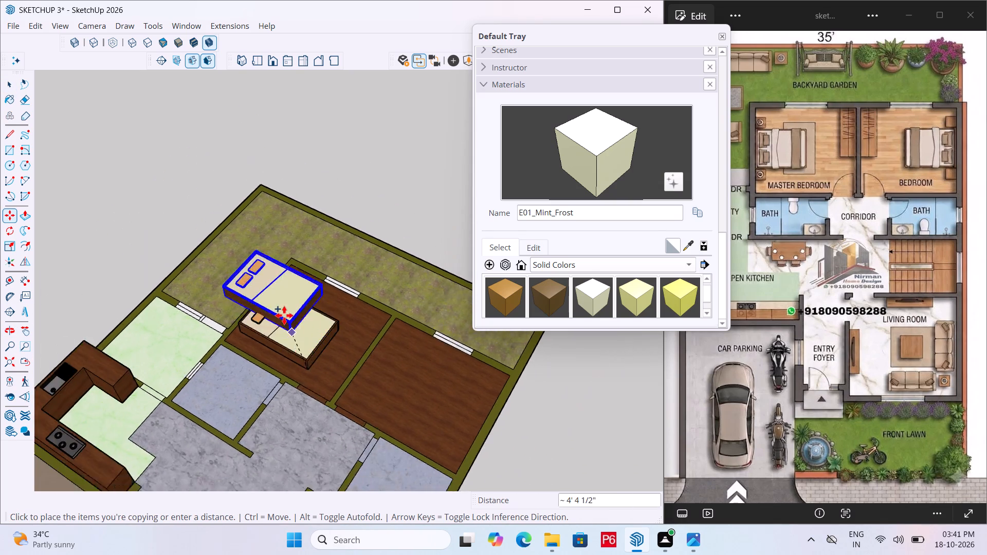
{"action": "scroll", "coordinate": [284, 316], "scroll_direction": "down", "scroll_amount": 1}
{"action": "middle_click_drag", "start_coordinate": [291, 381], "coordinate": [387, 426]}
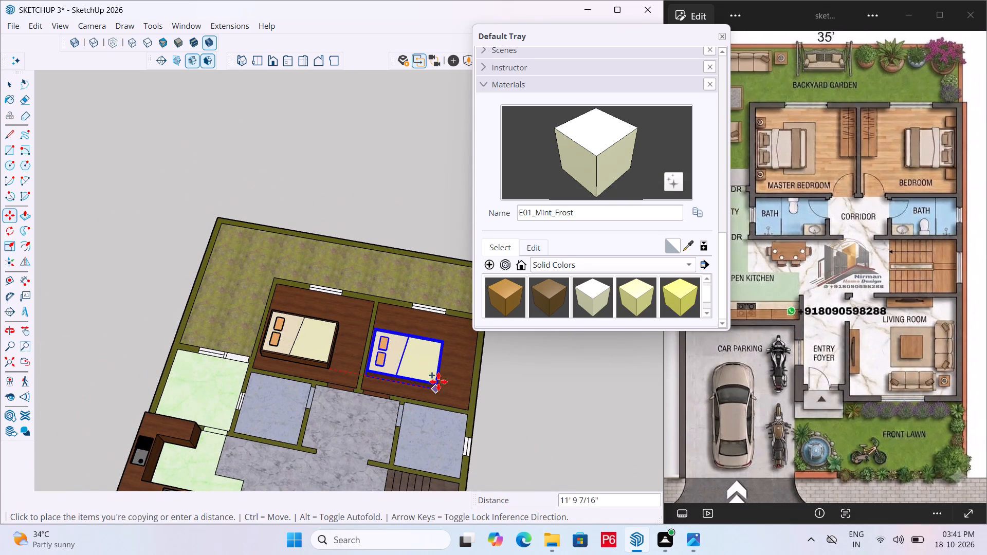
{"action": "left_click", "coordinate": [451, 387]}
{"action": "key", "text": "Escape"}
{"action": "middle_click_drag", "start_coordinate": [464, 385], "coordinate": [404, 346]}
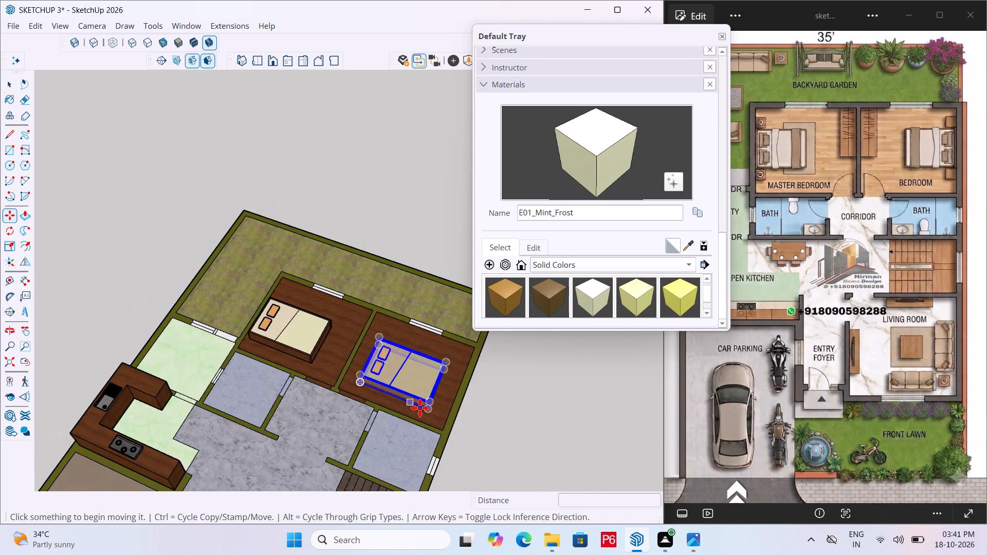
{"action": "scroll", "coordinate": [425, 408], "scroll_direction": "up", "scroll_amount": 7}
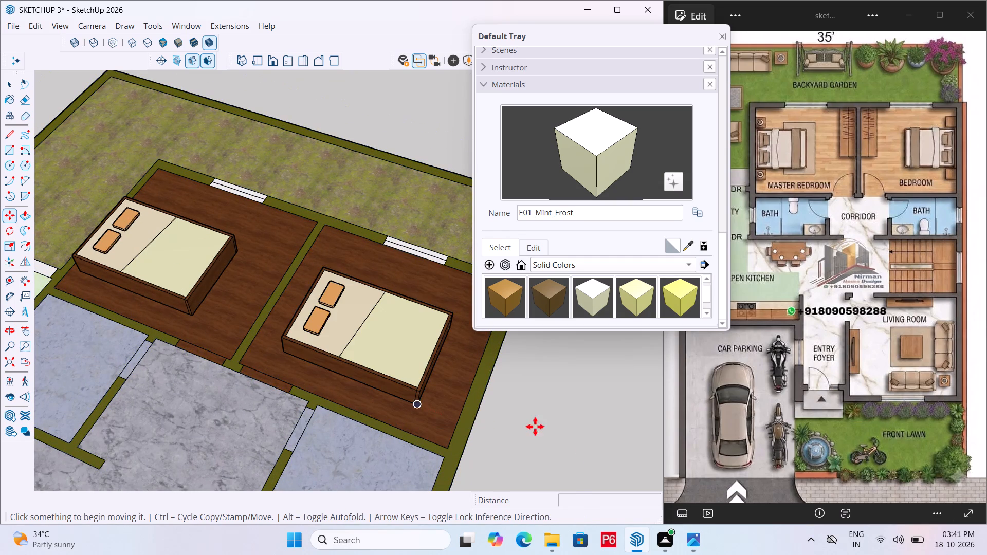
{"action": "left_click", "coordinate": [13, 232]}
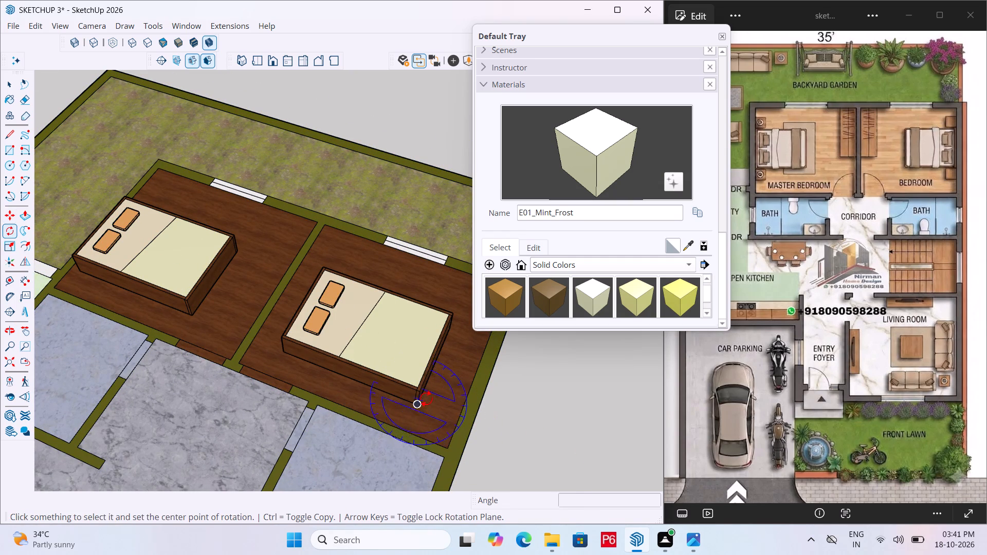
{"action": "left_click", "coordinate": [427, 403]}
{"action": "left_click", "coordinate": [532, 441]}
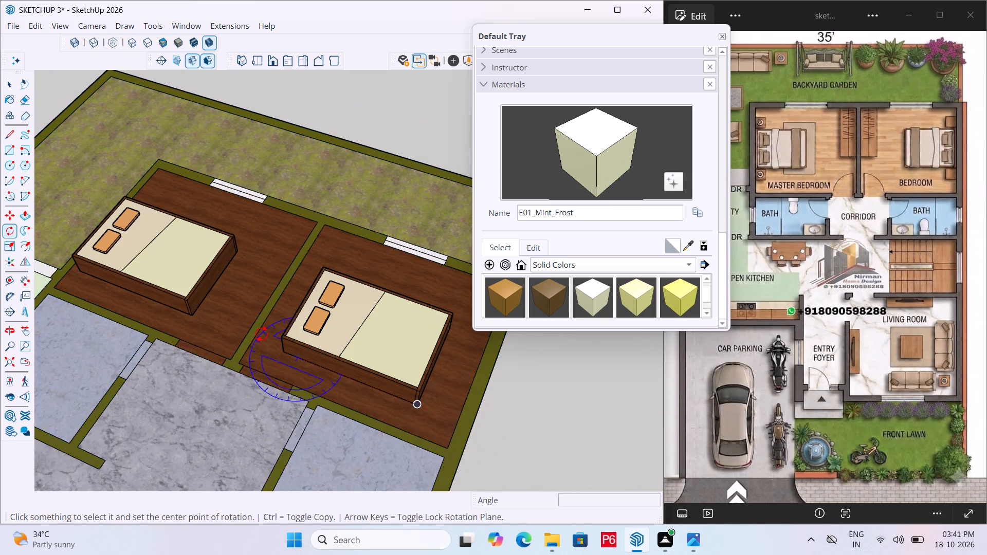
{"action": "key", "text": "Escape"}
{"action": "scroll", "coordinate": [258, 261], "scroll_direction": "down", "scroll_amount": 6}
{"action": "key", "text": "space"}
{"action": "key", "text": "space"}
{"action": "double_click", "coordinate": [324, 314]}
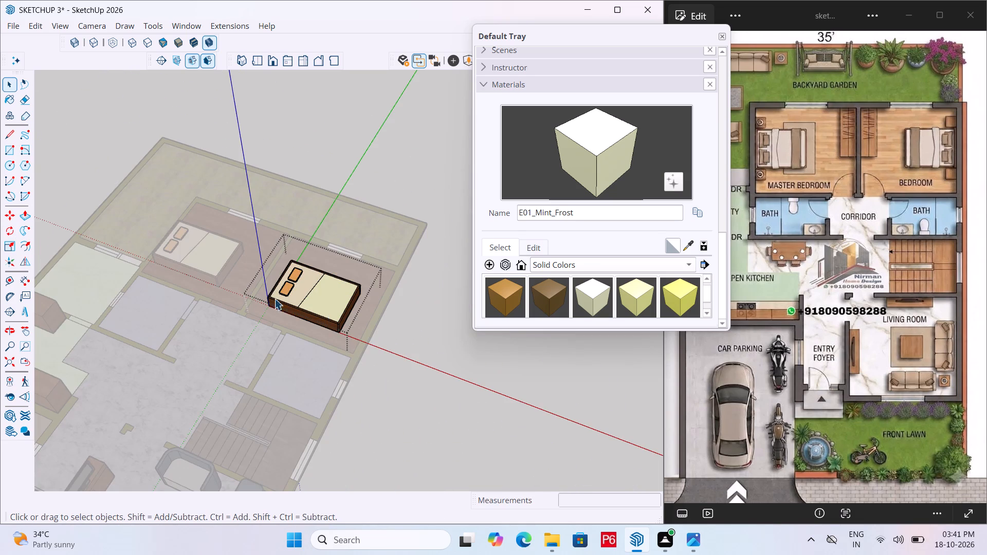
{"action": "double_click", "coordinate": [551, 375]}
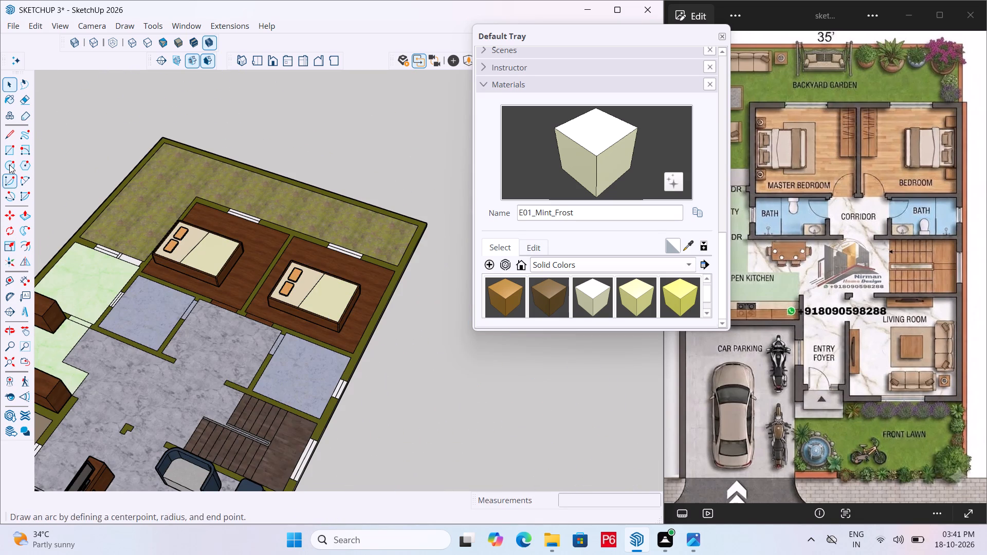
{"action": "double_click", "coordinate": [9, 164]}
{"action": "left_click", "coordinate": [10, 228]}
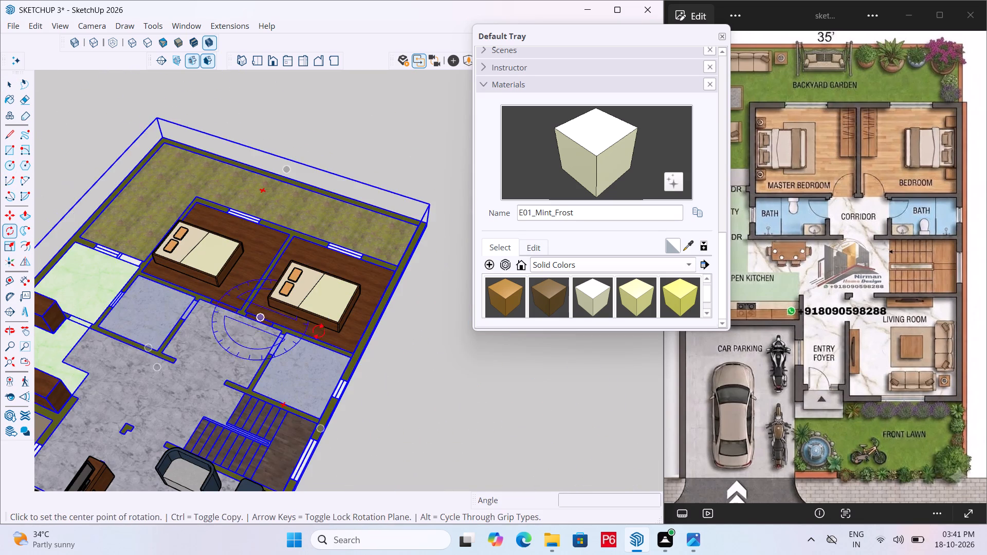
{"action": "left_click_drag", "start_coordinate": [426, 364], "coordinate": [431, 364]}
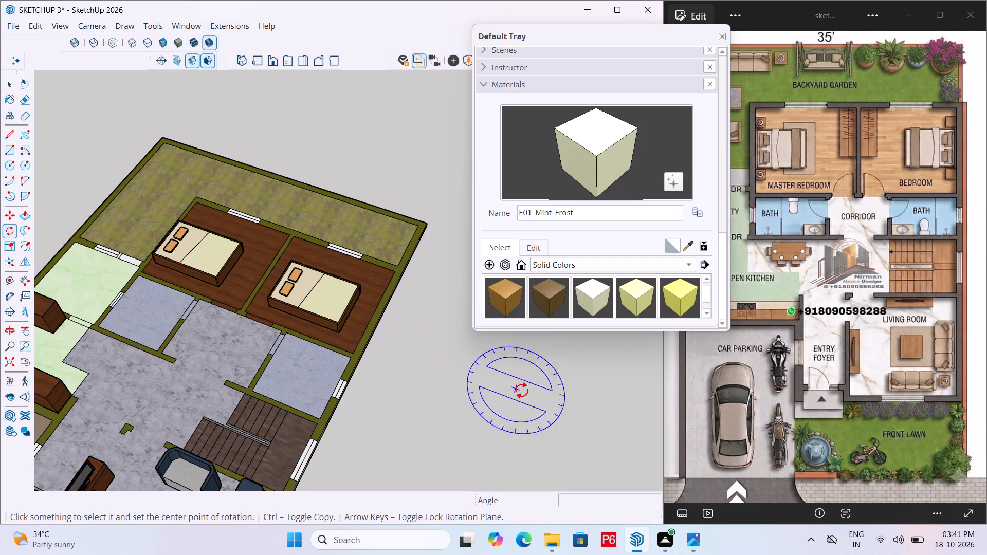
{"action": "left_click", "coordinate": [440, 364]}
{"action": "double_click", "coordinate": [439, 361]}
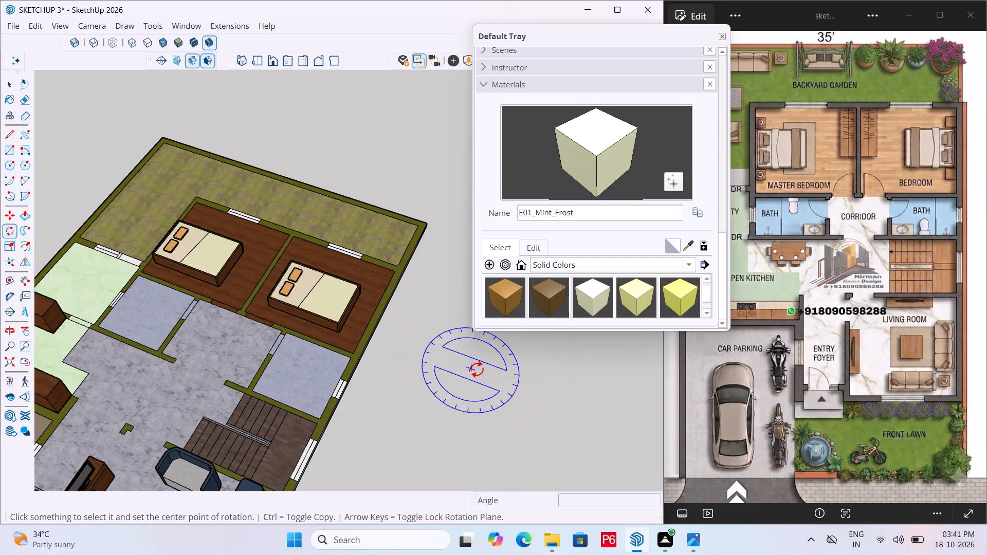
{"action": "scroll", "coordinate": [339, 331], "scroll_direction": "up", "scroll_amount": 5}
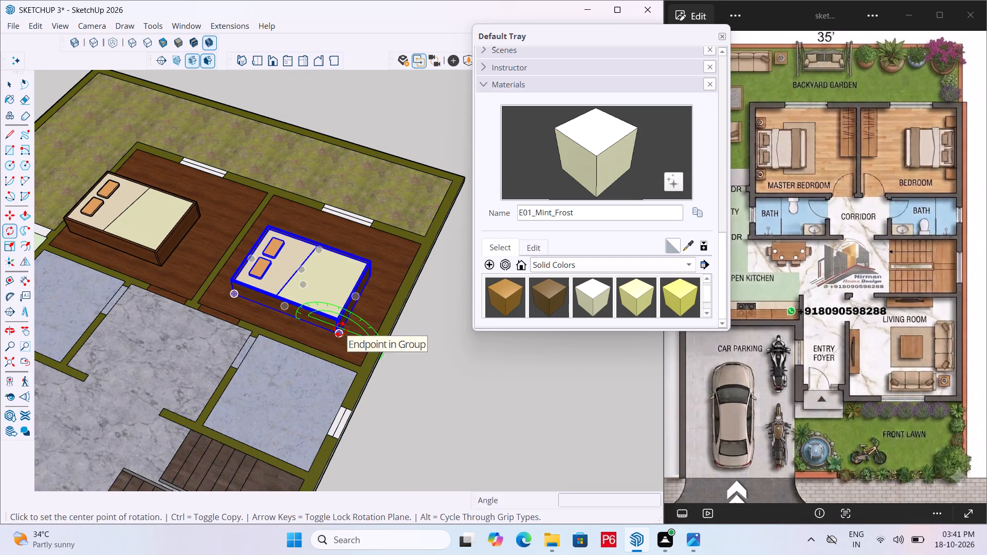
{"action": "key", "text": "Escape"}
Rotate the copied bed about 180° around a point near the second bedroom's outer corner.
{"action": "key", "text": "space"}
{"action": "left_click", "coordinate": [337, 302]}
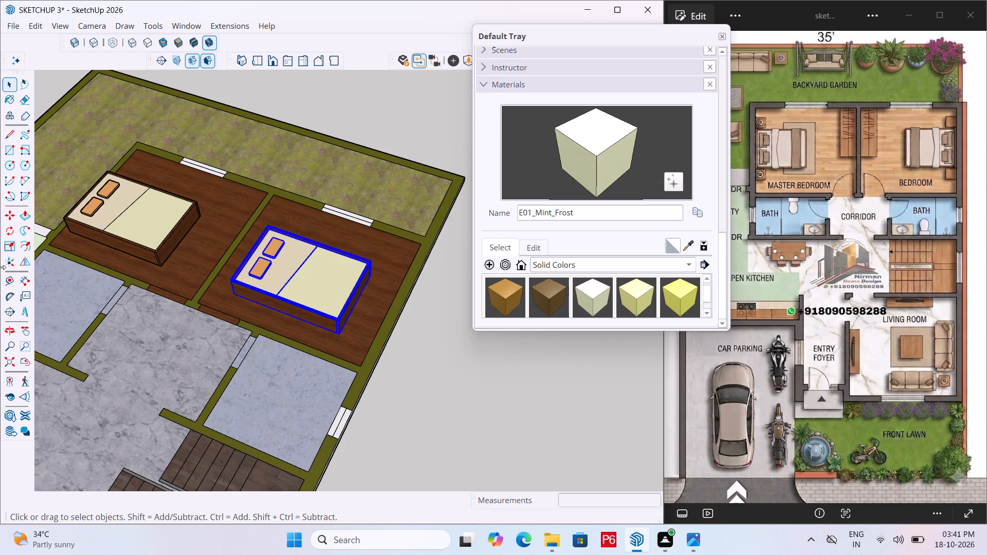
{"action": "left_click", "coordinate": [8, 231]}
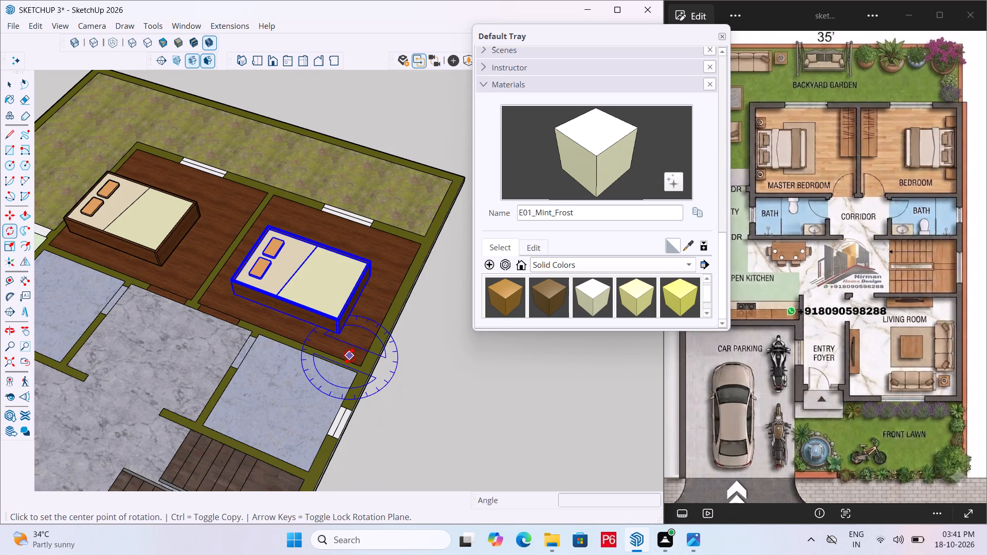
{"action": "left_click", "coordinate": [350, 356]}
{"action": "left_click", "coordinate": [473, 402]}
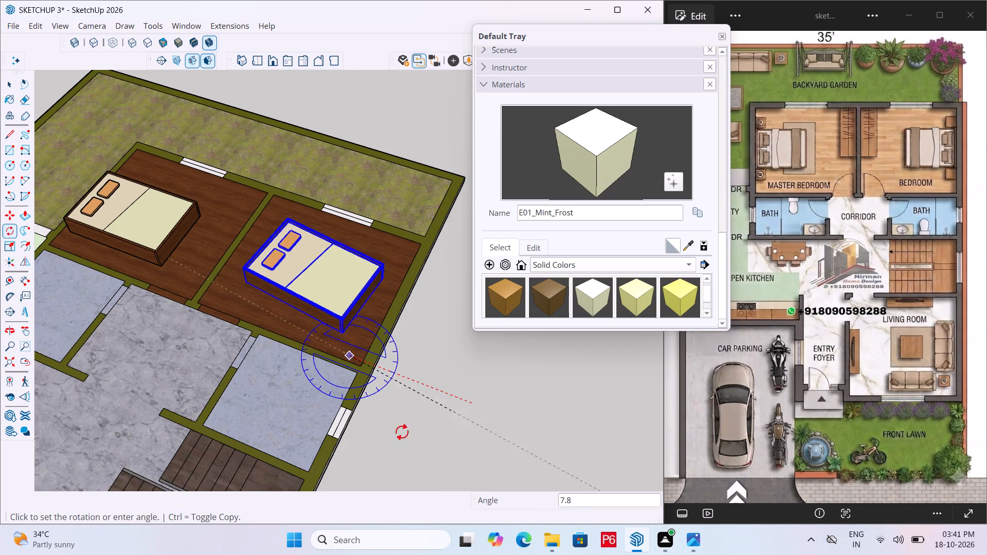
{"action": "left_click", "coordinate": [117, 262]}
{"action": "scroll", "coordinate": [371, 248], "scroll_direction": "down", "scroll_amount": 2}
{"action": "key", "text": "space"}
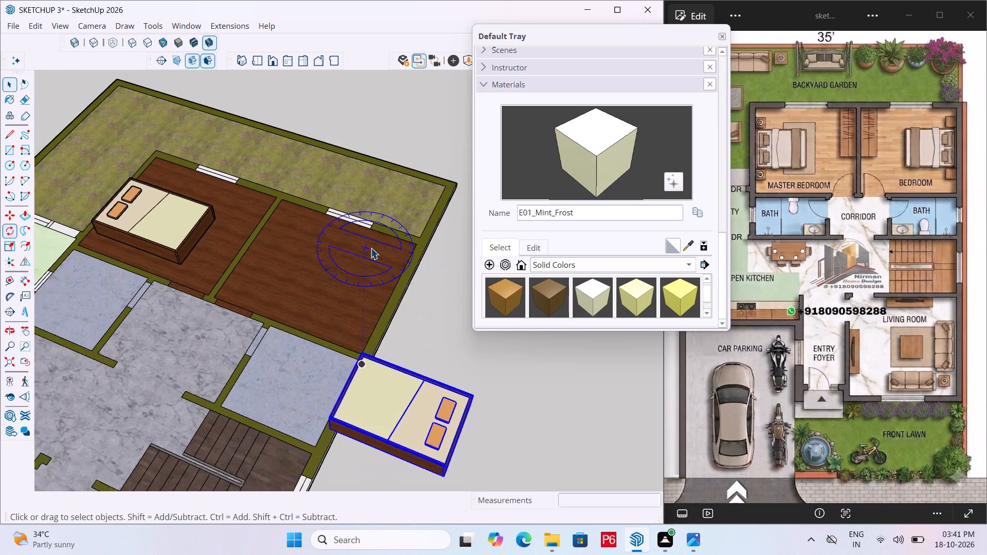
{"action": "scroll", "coordinate": [371, 248], "scroll_direction": "down", "scroll_amount": 2}
{"action": "key", "text": "Escape"}
Move the rotated bed about 12' 8" back into the second bedroom, with its pillow end near the outer wall.
{"action": "left_click_drag", "start_coordinate": [425, 381], "coordinate": [430, 379]}
{"action": "middle_click_drag", "start_coordinate": [496, 387], "coordinate": [277, 362]}
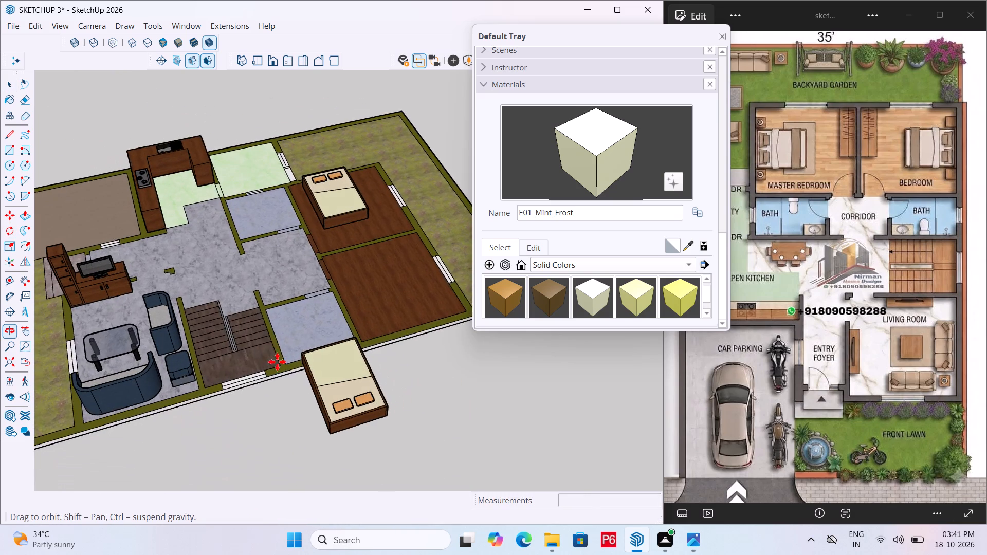
{"action": "key", "text": "m"}
{"action": "middle_click_drag", "start_coordinate": [277, 362], "coordinate": [275, 359]}
{"action": "middle_click_drag", "start_coordinate": [433, 386], "coordinate": [292, 358]}
{"action": "key", "text": "space"}
{"action": "scroll", "coordinate": [336, 412], "scroll_direction": "up", "scroll_amount": 5}
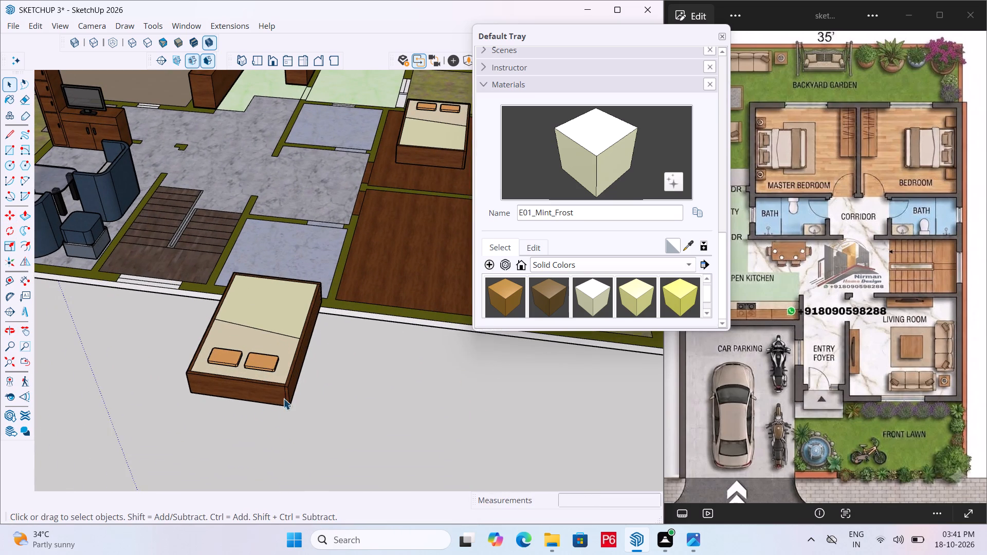
{"action": "left_click", "coordinate": [283, 398]}
{"action": "scroll", "coordinate": [306, 411], "scroll_direction": "up", "scroll_amount": 3}
{"action": "key", "text": "m"}
{"action": "left_click", "coordinate": [285, 412]}
{"action": "left_click_drag", "start_coordinate": [285, 412], "coordinate": [289, 409]}
{"action": "scroll", "coordinate": [117, 378], "scroll_direction": "down", "scroll_amount": 7}
{"action": "scroll", "coordinate": [313, 326], "scroll_direction": "up", "scroll_amount": 3}
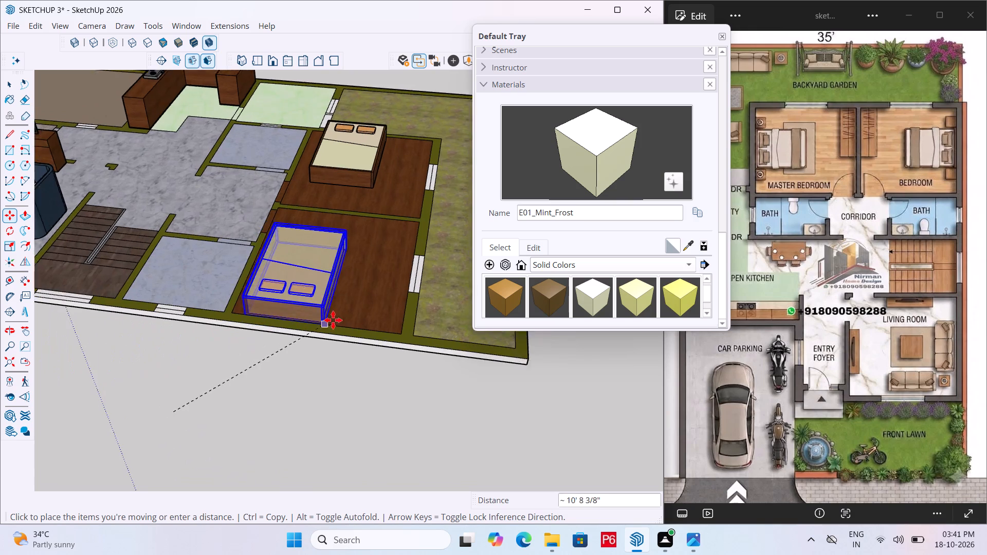
{"action": "scroll", "coordinate": [333, 320], "scroll_direction": "up", "scroll_amount": 2}
{"action": "left_click", "coordinate": [376, 326]}
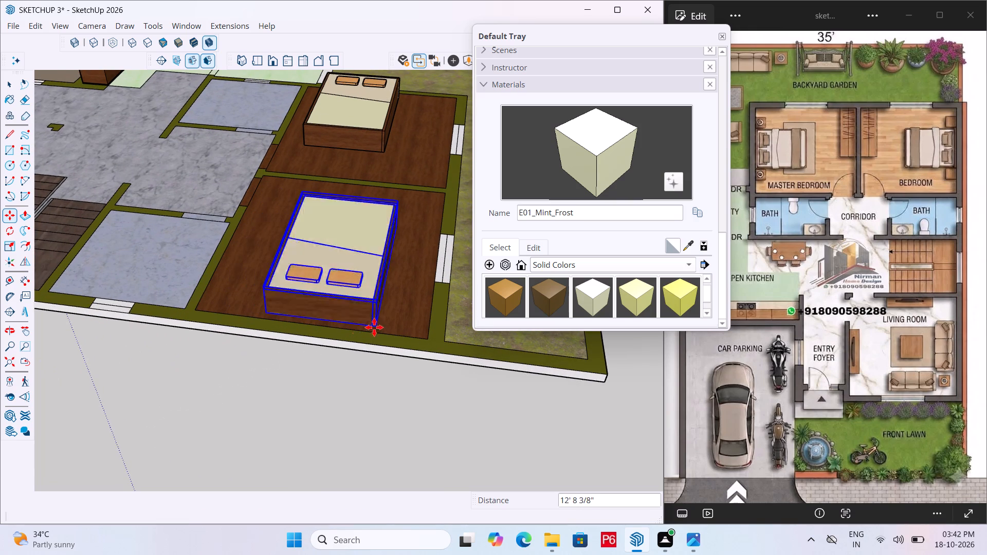
{"action": "middle_click_drag", "start_coordinate": [200, 367], "coordinate": [608, 458]}
{"action": "scroll", "coordinate": [492, 418], "scroll_direction": "down", "scroll_amount": 2}
{"action": "key", "text": "Escape"}
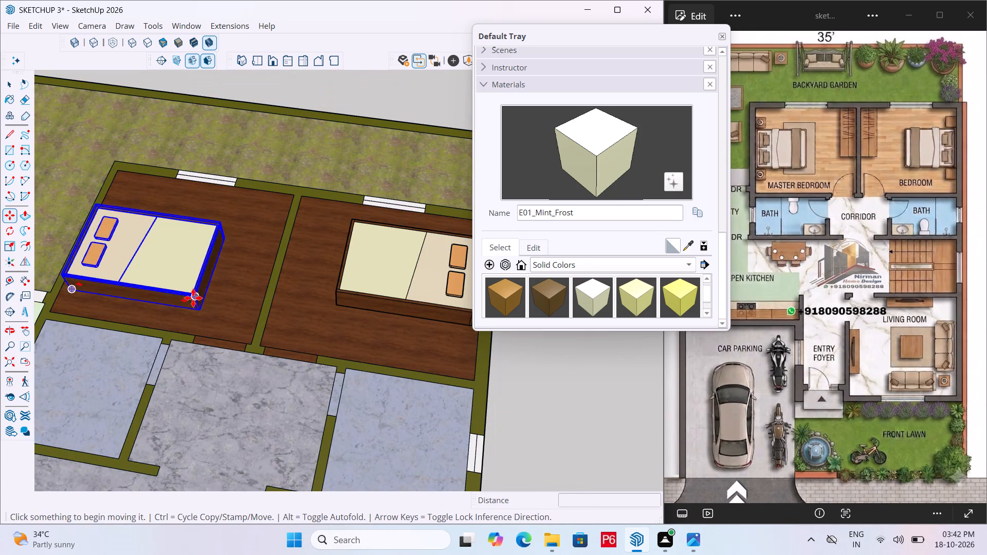
Move the first bedroom's bed about 1' 6" toward the window wall facing the backyard.
{"action": "key", "text": "space"}
{"action": "double_click", "coordinate": [192, 301]}
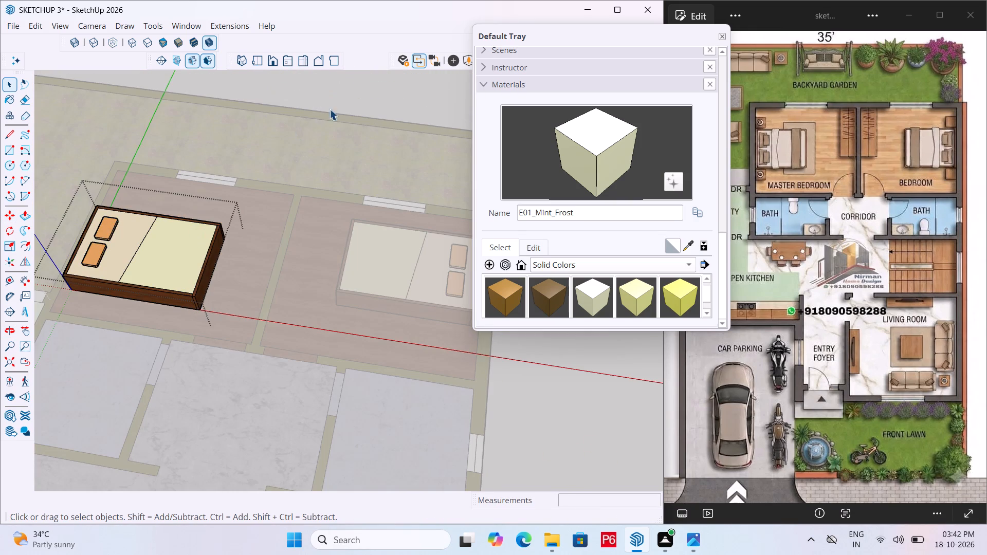
{"action": "left_click", "coordinate": [346, 101]}
{"action": "left_click", "coordinate": [223, 253]}
{"action": "left_click", "coordinate": [203, 253]}
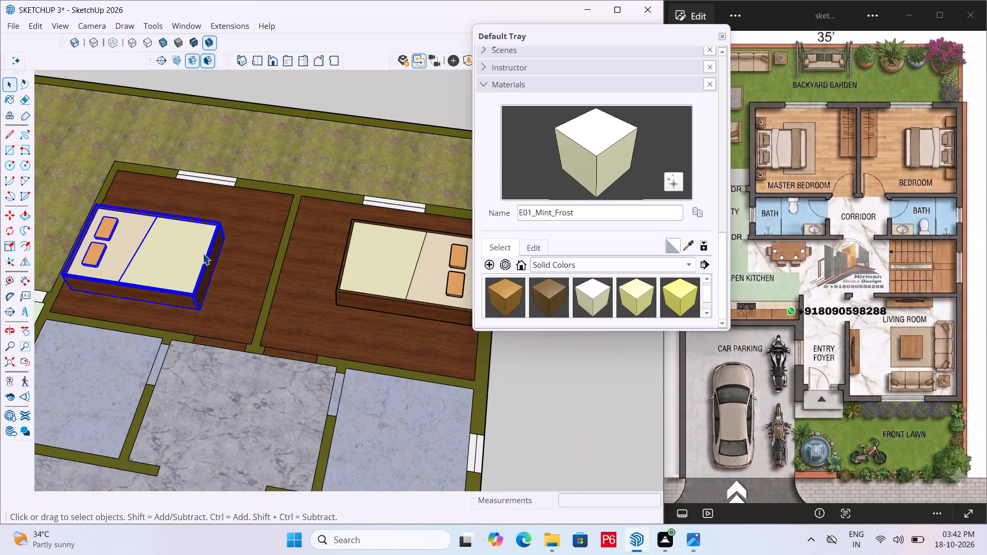
{"action": "key", "text": "m"}
{"action": "scroll", "coordinate": [217, 305], "scroll_direction": "up", "scroll_amount": 6}
{"action": "double_click", "coordinate": [188, 320]}
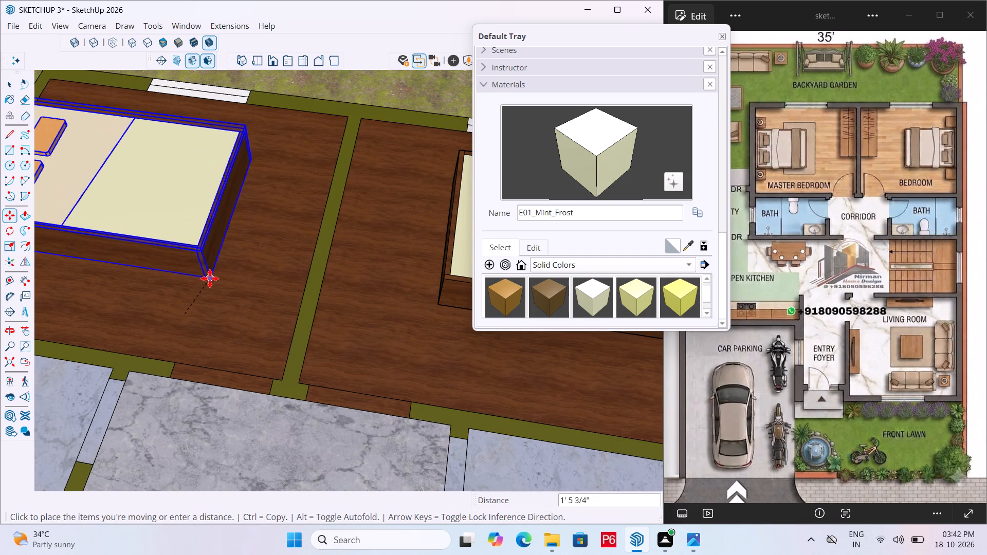
{"action": "left_click", "coordinate": [210, 279]}
Move the first bedroom's bed about 1' back toward the wall behind its pillows and deselect it.
{"action": "scroll", "coordinate": [258, 274], "scroll_direction": "down", "scroll_amount": 6}
{"action": "middle_click_drag", "start_coordinate": [179, 298], "coordinate": [399, 288]}
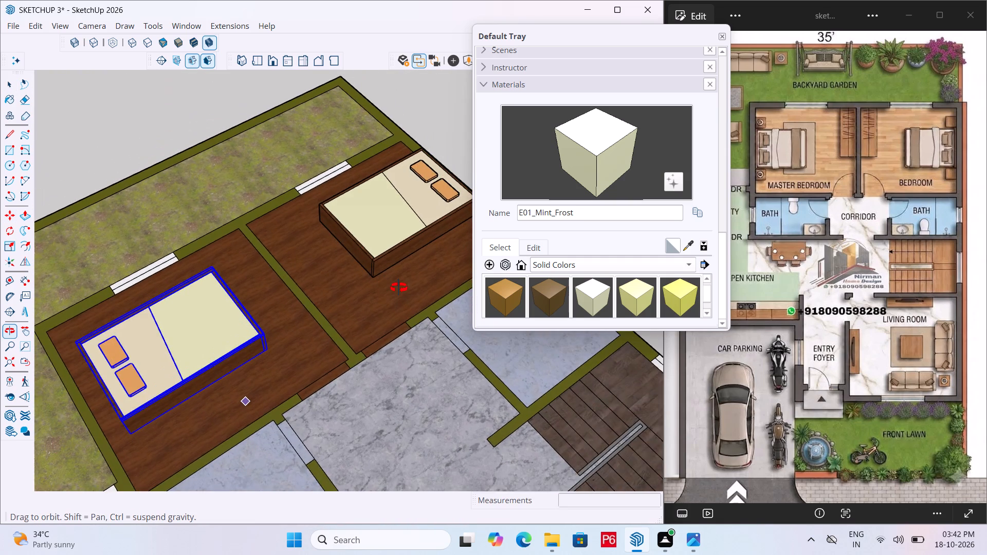
{"action": "middle_click_drag", "start_coordinate": [399, 288], "coordinate": [262, 291]}
{"action": "scroll", "coordinate": [218, 293], "scroll_direction": "up", "scroll_amount": 2}
{"action": "left_click", "coordinate": [238, 308]}
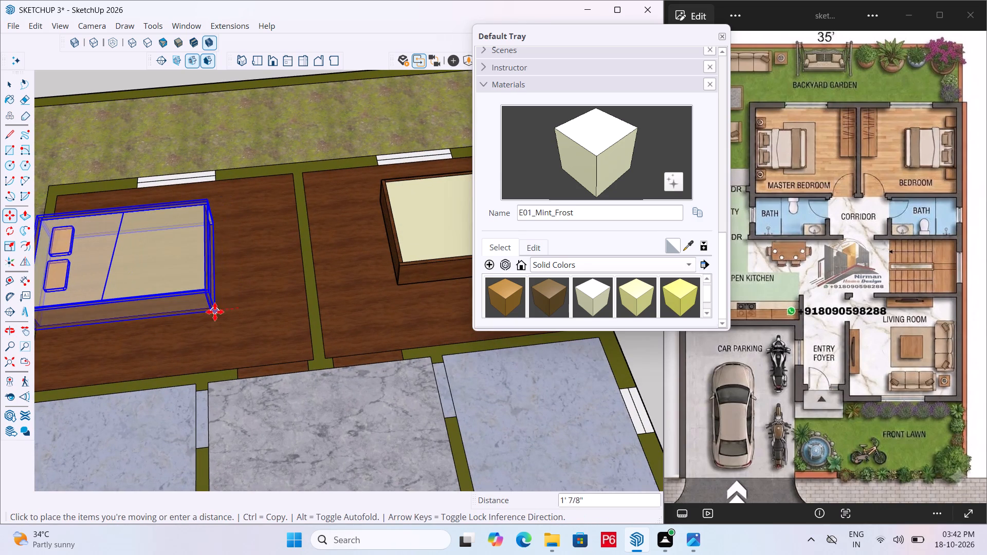
{"action": "left_click", "coordinate": [221, 310]}
{"action": "scroll", "coordinate": [256, 221], "scroll_direction": "down", "scroll_amount": 4}
{"action": "middle_click_drag", "start_coordinate": [58, 329], "coordinate": [372, 328]}
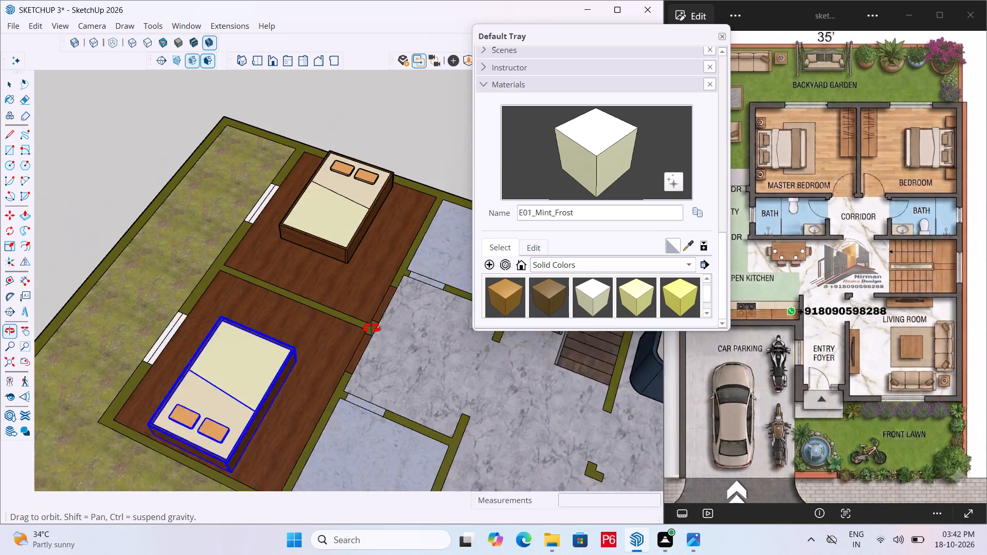
{"action": "middle_click_drag", "start_coordinate": [372, 328], "coordinate": [402, 323]}
{"action": "scroll", "coordinate": [298, 291], "scroll_direction": "down", "scroll_amount": 5}
{"action": "middle_click_drag", "start_coordinate": [357, 323], "coordinate": [0, 306]}
{"action": "middle_click_drag", "start_coordinate": [436, 346], "coordinate": [22, 340]}
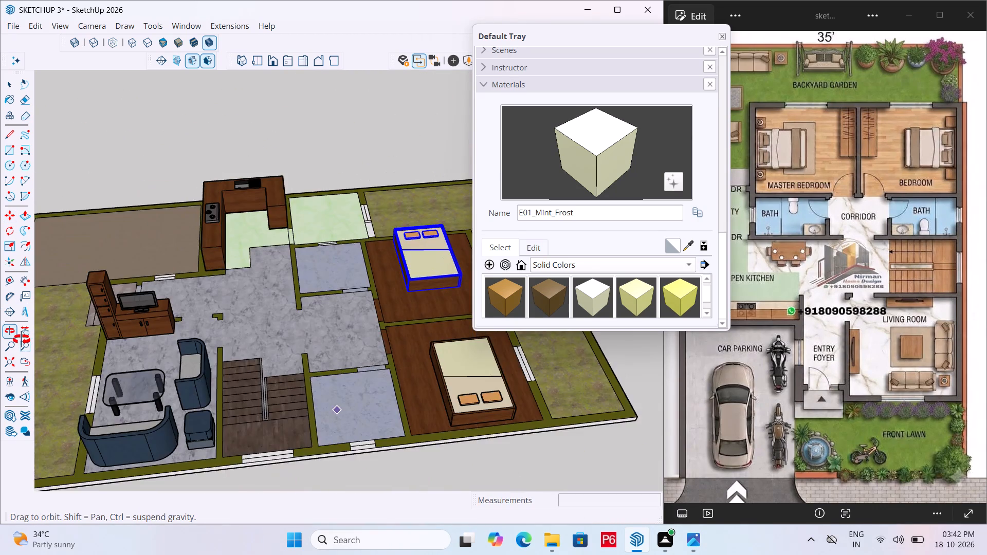
{"action": "middle_click_drag", "start_coordinate": [22, 340], "coordinate": [145, 363]}
{"action": "scroll", "coordinate": [90, 356], "scroll_direction": "down", "scroll_amount": 3}
{"action": "key", "text": "space"}
{"action": "left_click", "coordinate": [460, 413]}
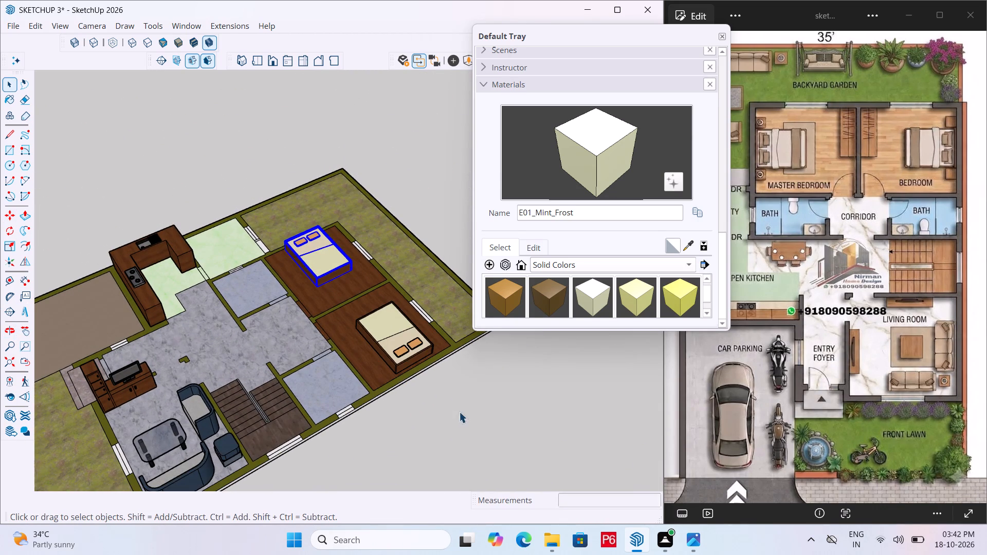
Save the model.
{"action": "key", "text": "ctrl+s"}
{"action": "key", "text": "ctrl+s"}
{"action": "key", "text": "ctrl+s"}
{"action": "key", "text": "ctrl+s"}
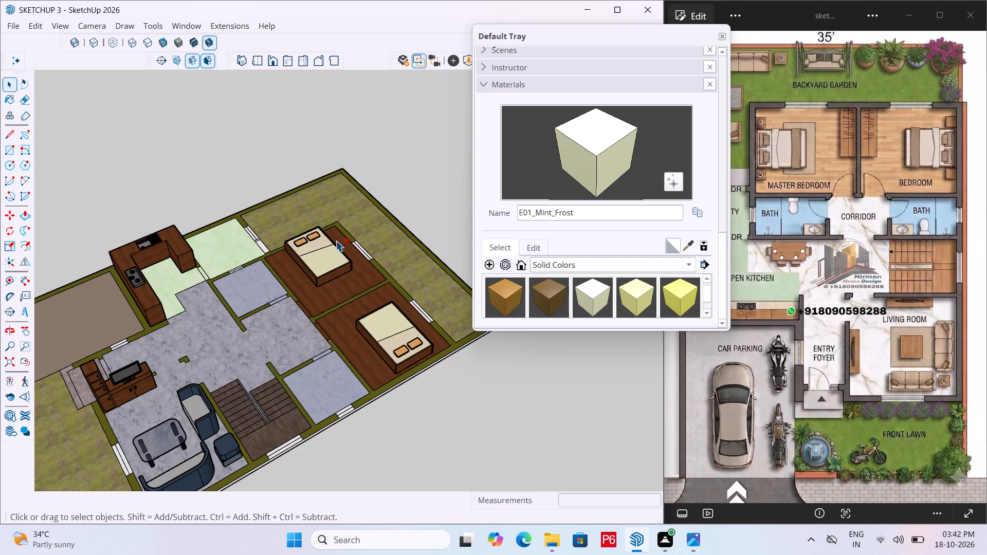
{"action": "key", "text": "ctrl+s"}
Draw a square of about 1' 8 1/2" on the floor beside the first bed's pillow end and make it a group.
{"action": "scroll", "coordinate": [313, 229], "scroll_direction": "up", "scroll_amount": 5, "text": "ctrl"}
{"action": "scroll", "coordinate": [276, 240], "scroll_direction": "up", "scroll_amount": 7}
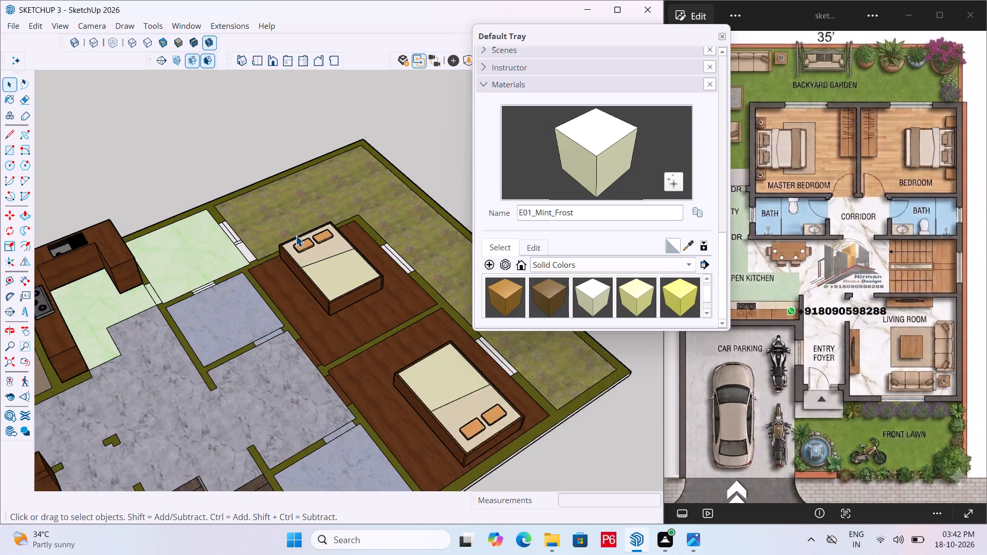
{"action": "scroll", "coordinate": [296, 235], "scroll_direction": "up", "scroll_amount": 2}
{"action": "scroll", "coordinate": [251, 255], "scroll_direction": "up", "scroll_amount": 8}
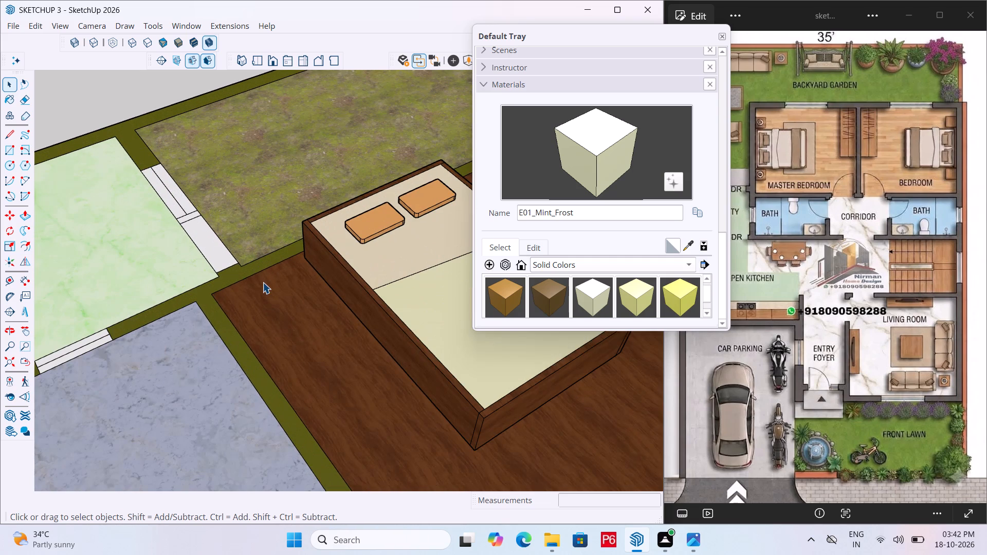
{"action": "key", "text": "r"}
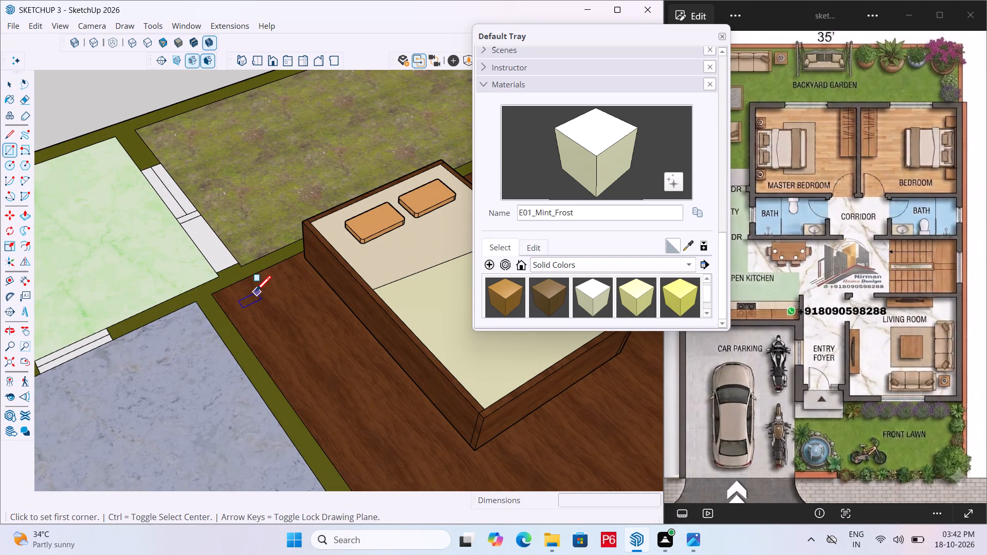
{"action": "left_click_drag", "start_coordinate": [248, 292], "coordinate": [257, 291]}
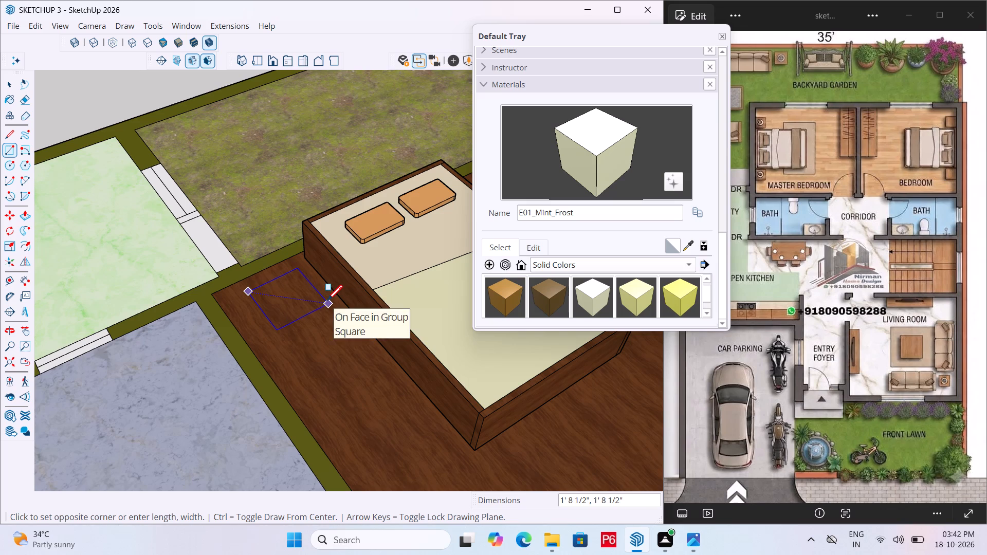
{"action": "left_click", "coordinate": [327, 302]}
{"action": "key", "text": "space"}
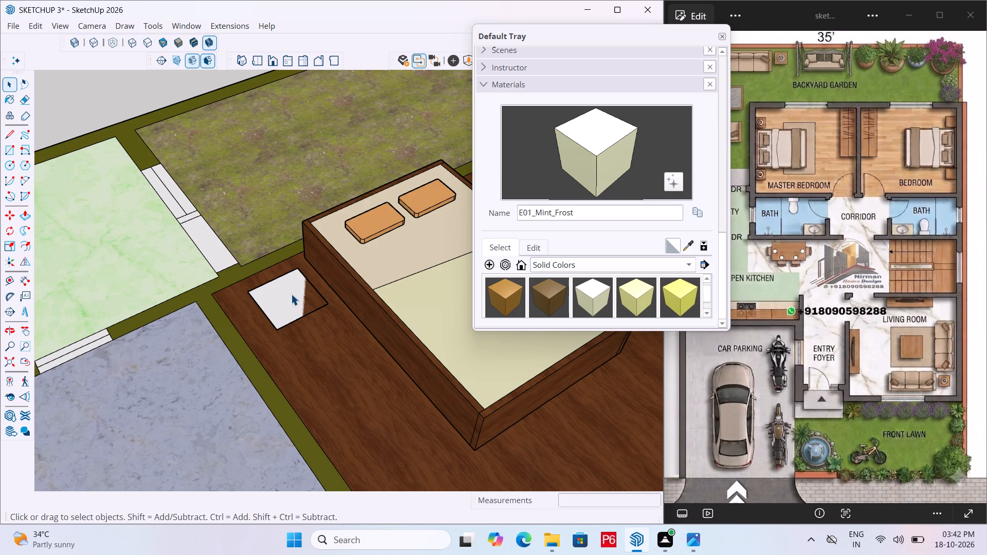
{"action": "double_click", "coordinate": [291, 294]}
{"action": "right_click", "coordinate": [291, 294]}
{"action": "left_click", "coordinate": [344, 419]}
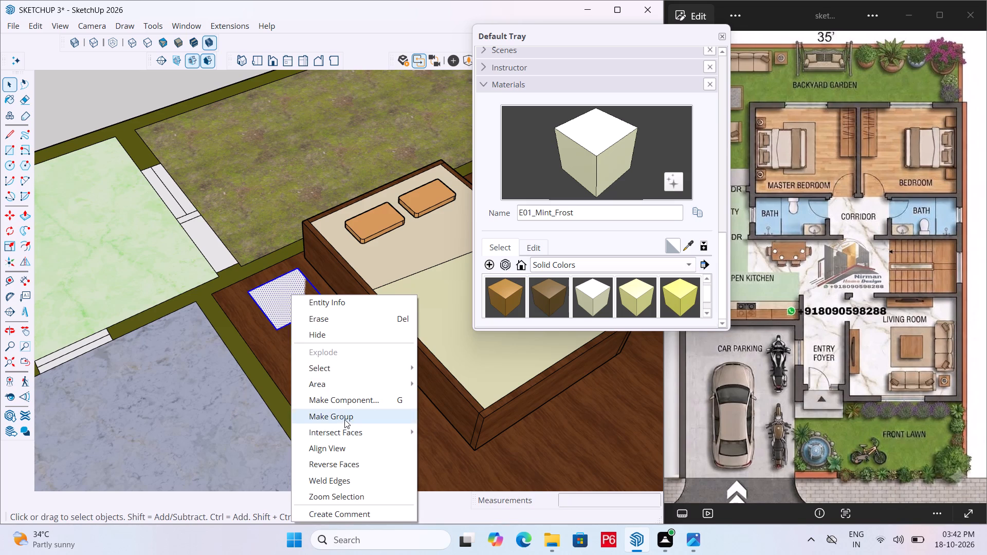
Sample E01_Mint_Frost from the bed's foot-end mattress surface and paint the square's group with it.
{"action": "triple_click", "coordinate": [276, 305]}
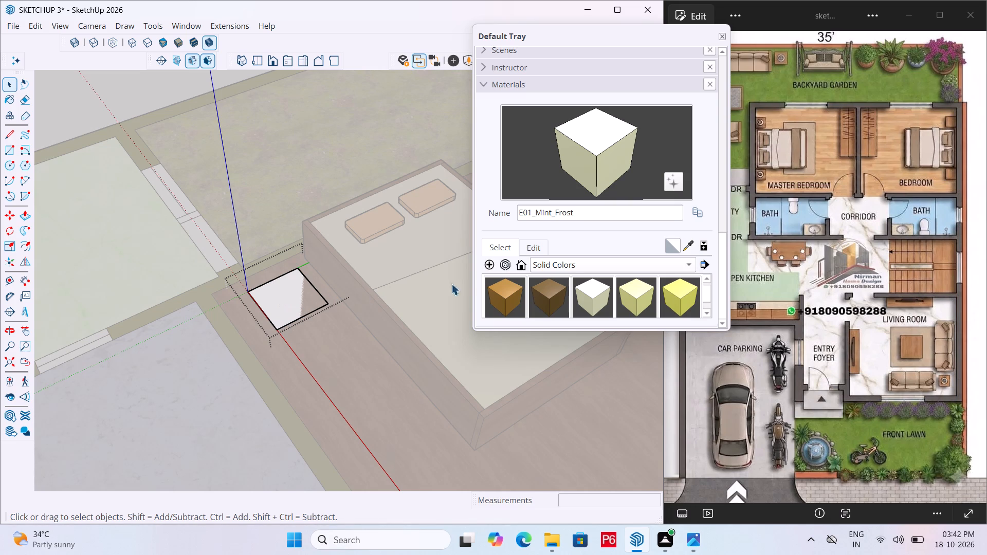
{"action": "double_click", "coordinate": [686, 245]}
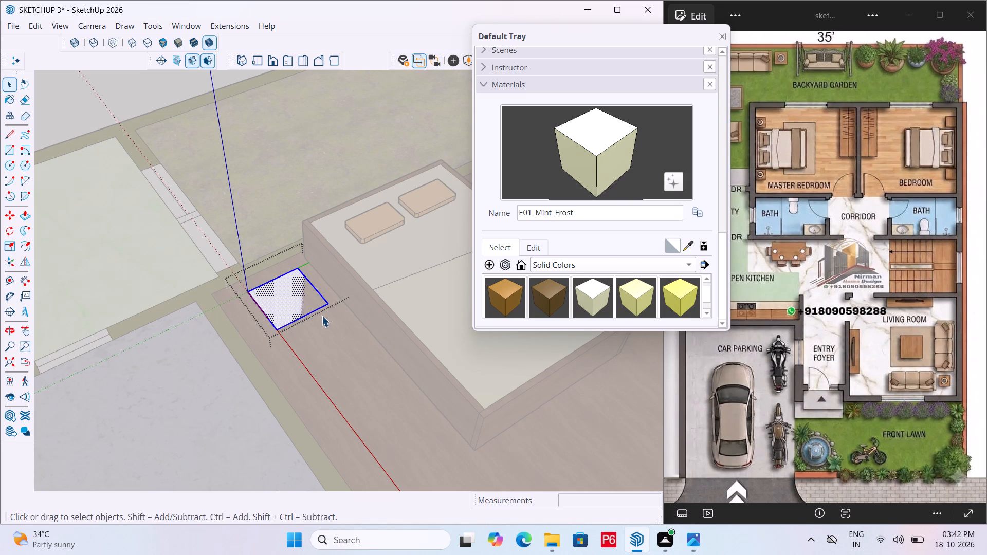
{"action": "left_click", "coordinate": [416, 289]}
{"action": "left_click", "coordinate": [688, 248]}
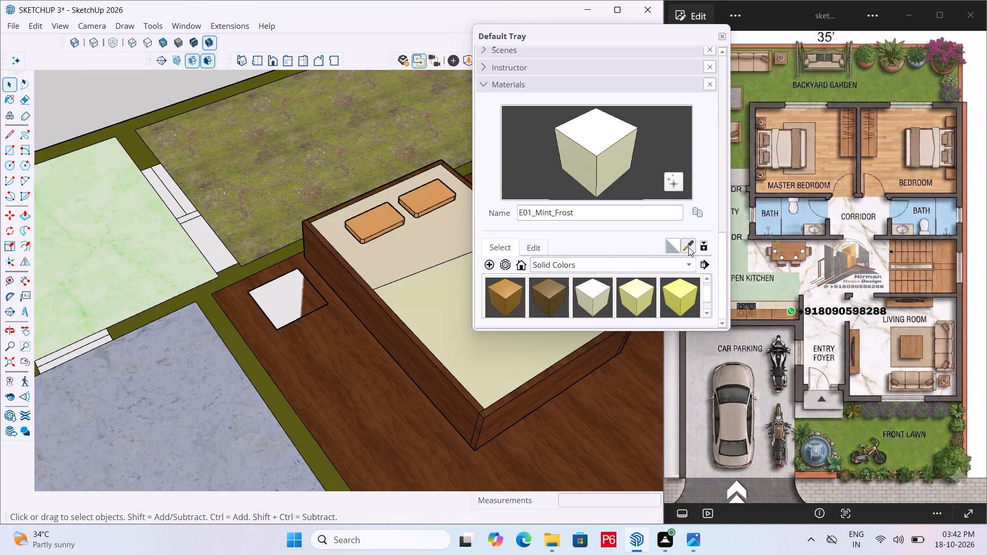
{"action": "left_click", "coordinate": [418, 288]}
{"action": "left_click", "coordinate": [312, 295]}
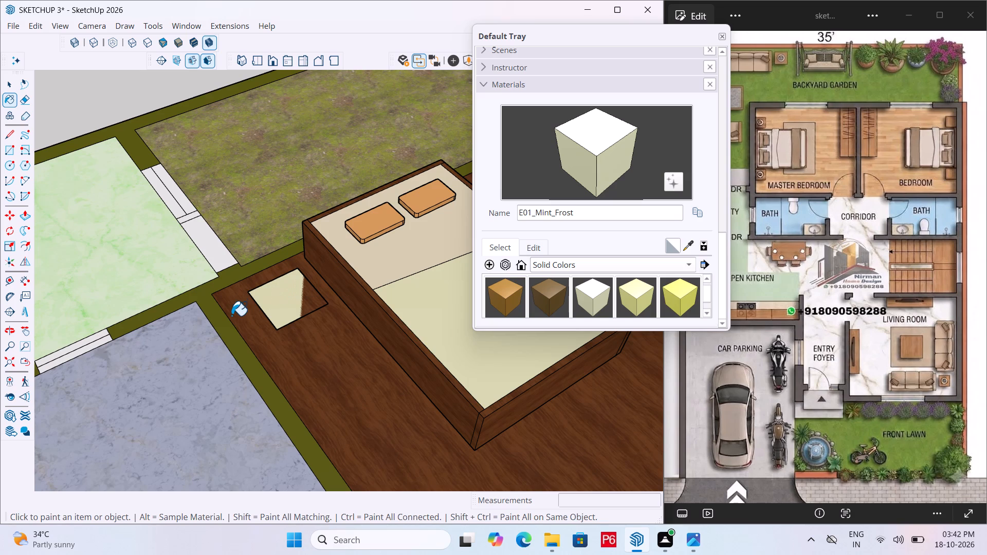
{"action": "key", "text": "Escape"}
{"action": "key", "text": "space"}
Extrude the square beside the first bed's pillow end upward about 1' 6" inside its group.
{"action": "left_click", "coordinate": [274, 304]}
{"action": "triple_click", "coordinate": [274, 304]}
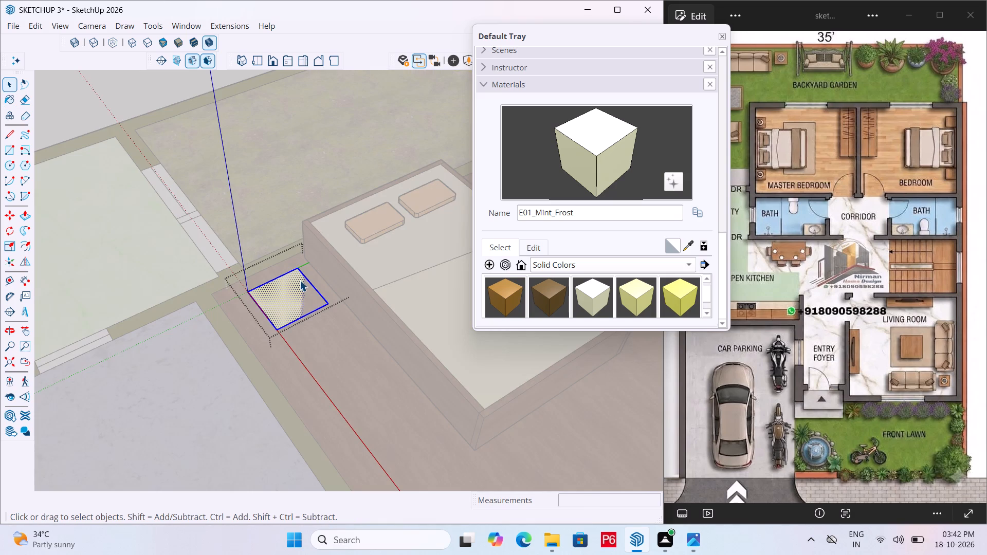
{"action": "key", "text": "p"}
{"action": "left_click", "coordinate": [298, 293]}
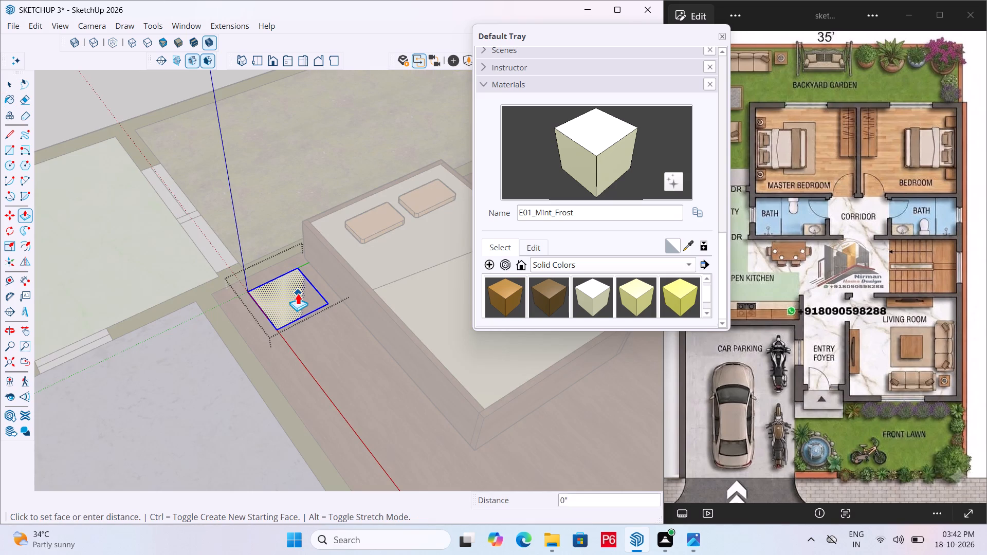
{"action": "left_click", "coordinate": [407, 293]}
{"action": "key", "text": "space"}
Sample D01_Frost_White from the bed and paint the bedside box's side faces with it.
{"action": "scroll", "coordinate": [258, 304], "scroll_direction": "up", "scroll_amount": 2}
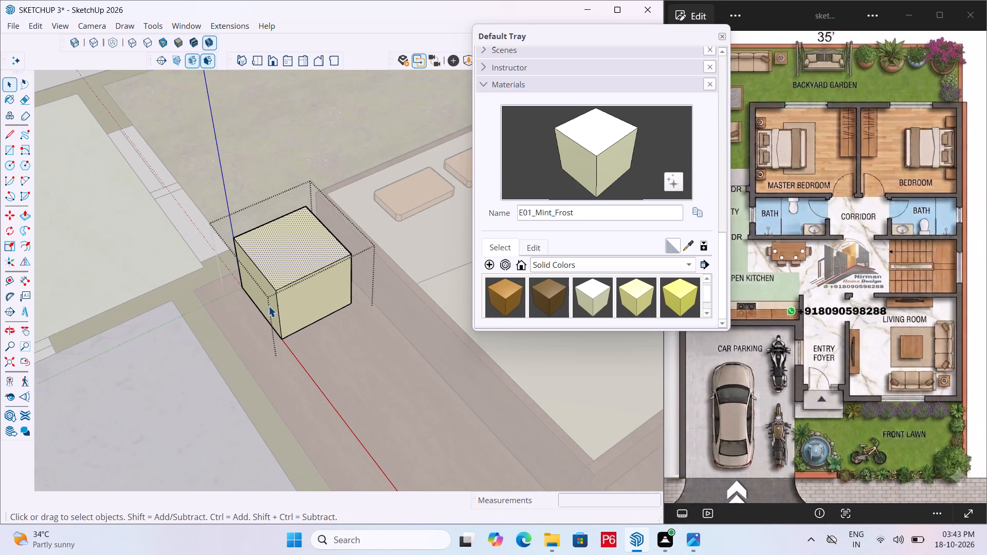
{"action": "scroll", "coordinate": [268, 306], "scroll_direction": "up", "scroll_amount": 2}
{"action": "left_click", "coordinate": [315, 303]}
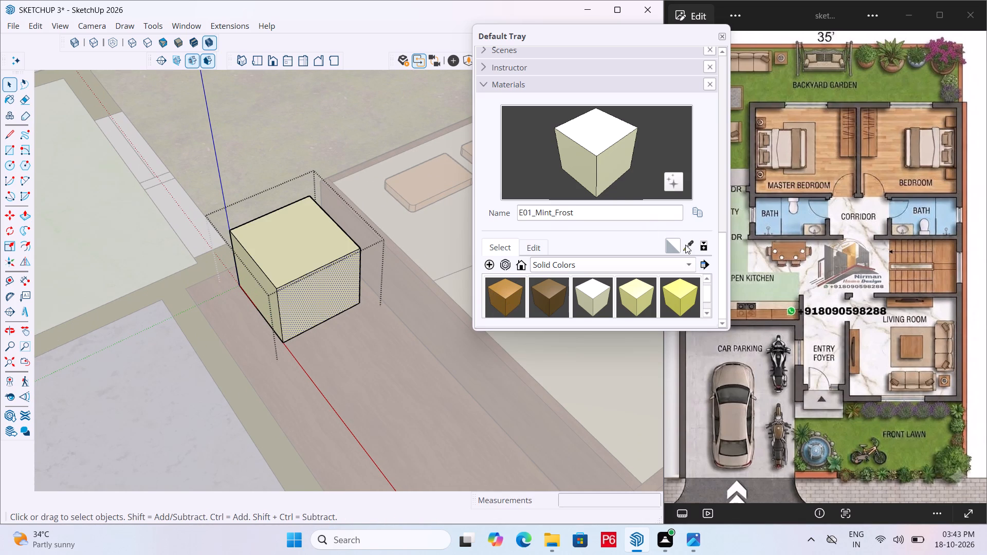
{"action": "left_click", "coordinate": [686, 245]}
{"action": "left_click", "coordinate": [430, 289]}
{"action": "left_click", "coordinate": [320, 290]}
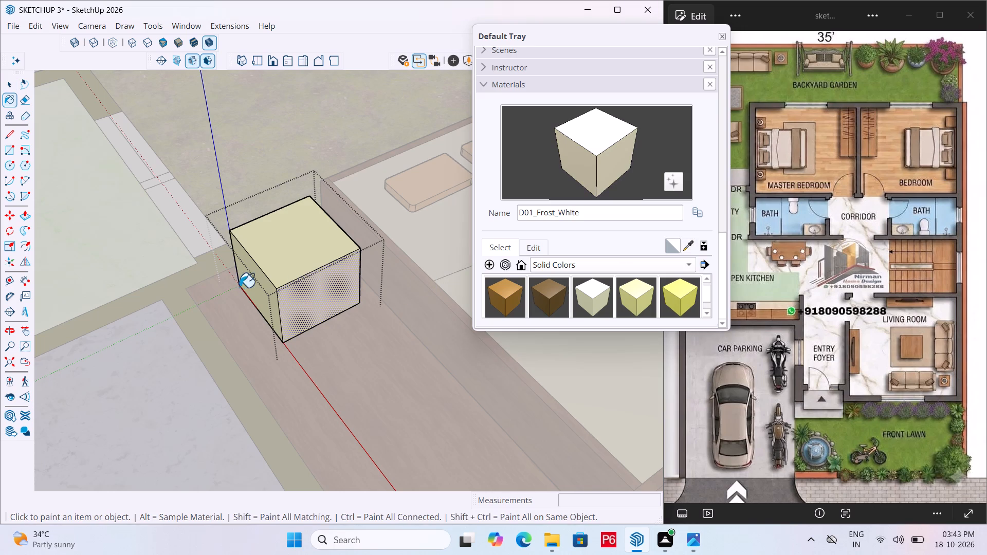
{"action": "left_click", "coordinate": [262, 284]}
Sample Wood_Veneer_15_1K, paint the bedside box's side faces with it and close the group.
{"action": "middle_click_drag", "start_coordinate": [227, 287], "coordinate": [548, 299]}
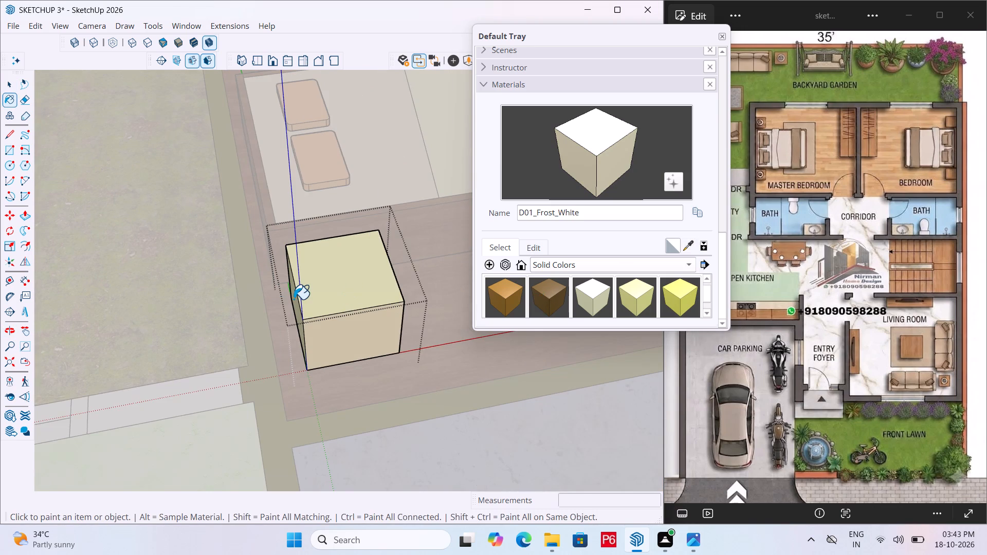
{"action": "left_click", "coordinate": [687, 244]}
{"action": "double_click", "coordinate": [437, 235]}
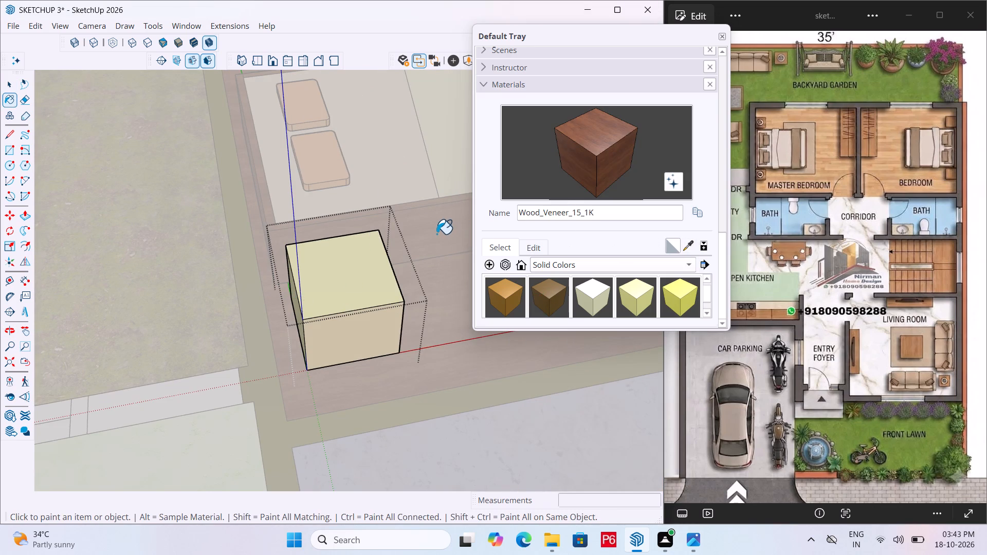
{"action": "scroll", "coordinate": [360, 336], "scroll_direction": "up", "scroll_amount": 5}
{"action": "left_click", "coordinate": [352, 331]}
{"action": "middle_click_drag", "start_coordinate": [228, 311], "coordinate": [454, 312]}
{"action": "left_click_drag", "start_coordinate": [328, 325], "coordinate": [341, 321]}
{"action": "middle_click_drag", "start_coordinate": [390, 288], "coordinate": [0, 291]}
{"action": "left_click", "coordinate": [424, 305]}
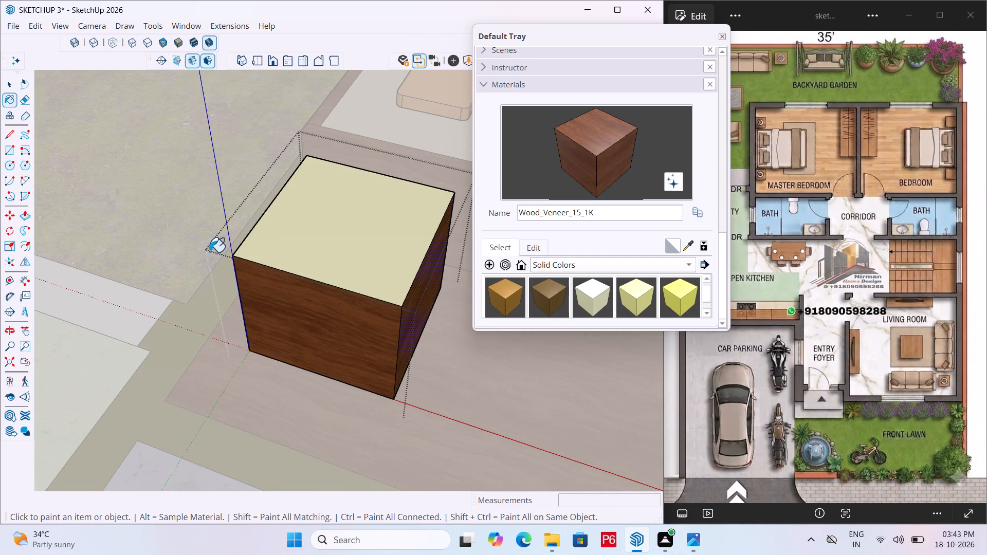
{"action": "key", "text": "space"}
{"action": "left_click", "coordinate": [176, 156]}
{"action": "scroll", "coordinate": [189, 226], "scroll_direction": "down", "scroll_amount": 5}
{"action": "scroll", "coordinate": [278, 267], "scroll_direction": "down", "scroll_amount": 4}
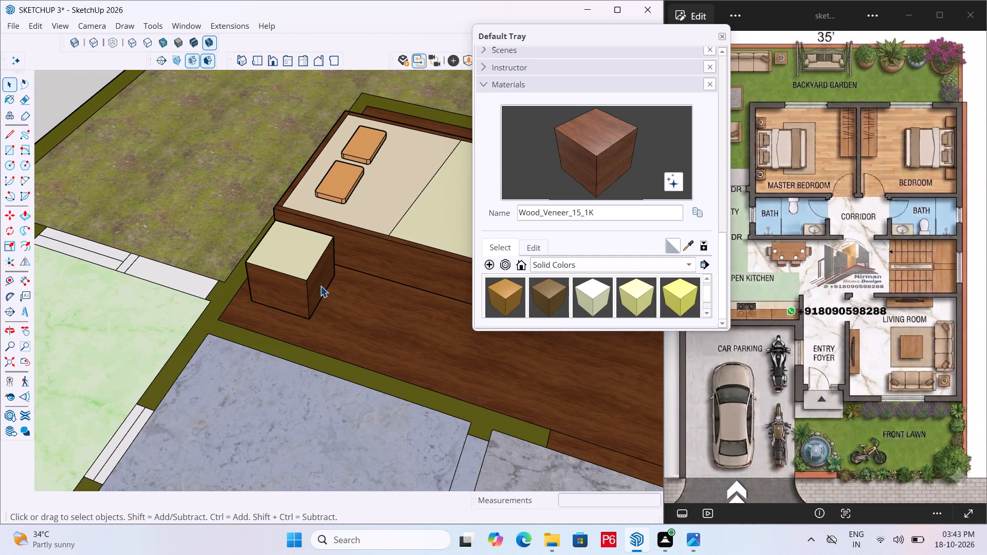
Save the model.
{"action": "key", "text": "ctrl+s"}
{"action": "key", "text": "ctrl+s"}
{"action": "key", "text": "ctrl+s"}
Examine the bedside box, beds and floors across both bedrooms from several distances.
{"action": "scroll", "coordinate": [218, 278], "scroll_direction": "down", "scroll_amount": 6}
{"action": "scroll", "coordinate": [167, 267], "scroll_direction": "down", "scroll_amount": 11}
{"action": "middle_click_drag", "start_coordinate": [291, 267], "coordinate": [187, 269]}
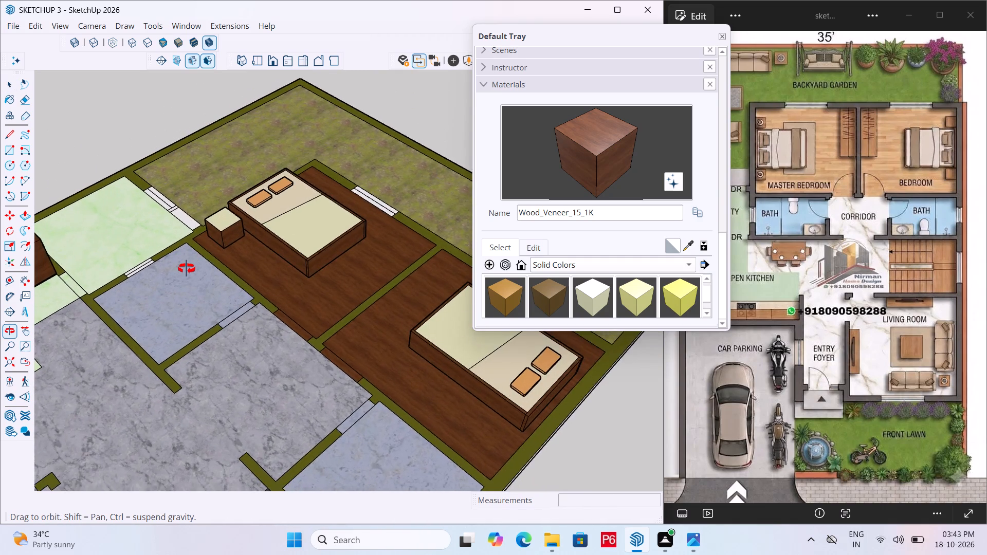
{"action": "middle_click_drag", "start_coordinate": [187, 269], "coordinate": [211, 258]}
{"action": "scroll", "coordinate": [197, 252], "scroll_direction": "up", "scroll_amount": 4}
{"action": "scroll", "coordinate": [267, 218], "scroll_direction": "up", "scroll_amount": 5}
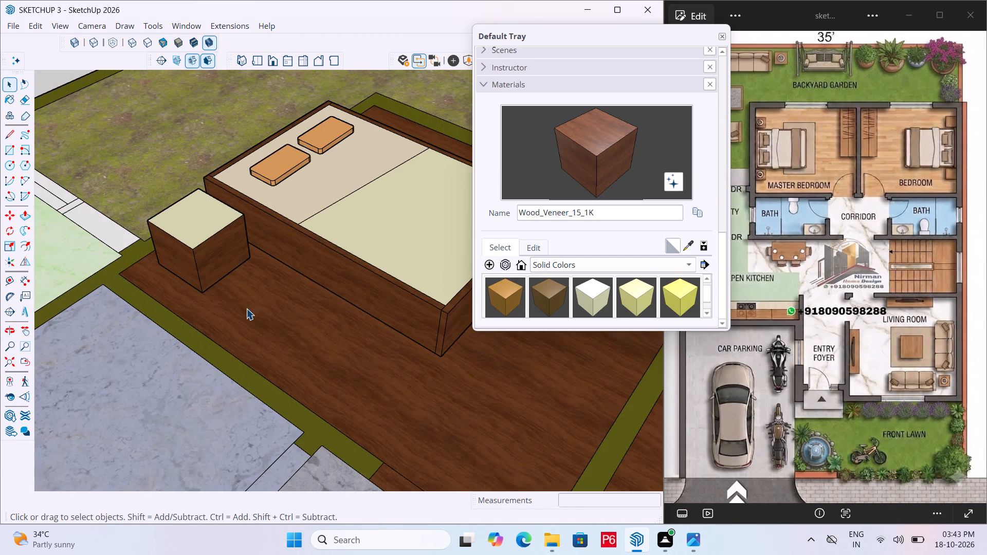
{"action": "scroll", "coordinate": [236, 303], "scroll_direction": "down", "scroll_amount": 5}
{"action": "scroll", "coordinate": [337, 254], "scroll_direction": "down", "scroll_amount": 11}
{"action": "scroll", "coordinate": [310, 272], "scroll_direction": "up", "scroll_amount": 5}
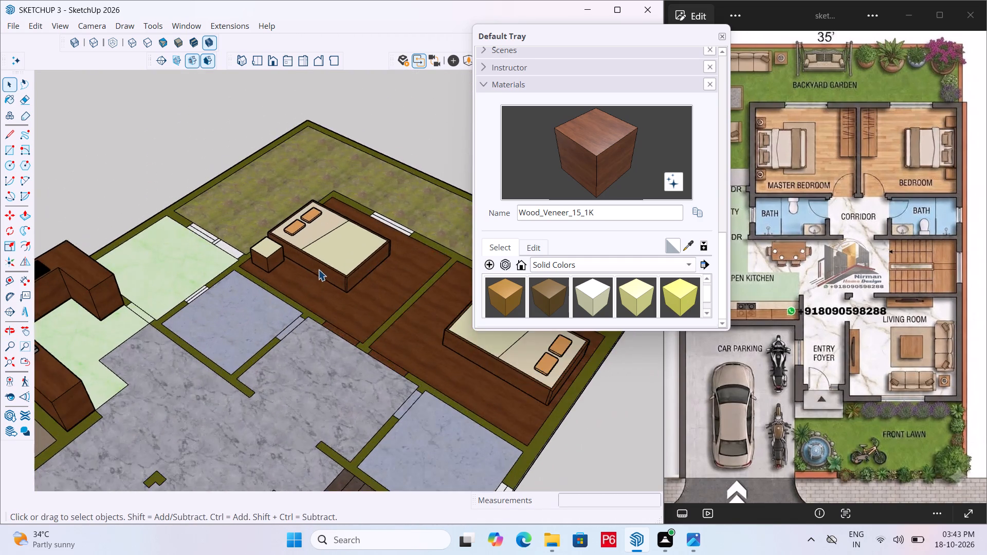
{"action": "scroll", "coordinate": [320, 267], "scroll_direction": "up", "scroll_amount": 4}
{"action": "scroll", "coordinate": [588, 277], "scroll_direction": "down", "scroll_amount": 2}
{"action": "scroll", "coordinate": [640, 286], "scroll_direction": "down", "scroll_amount": 2}
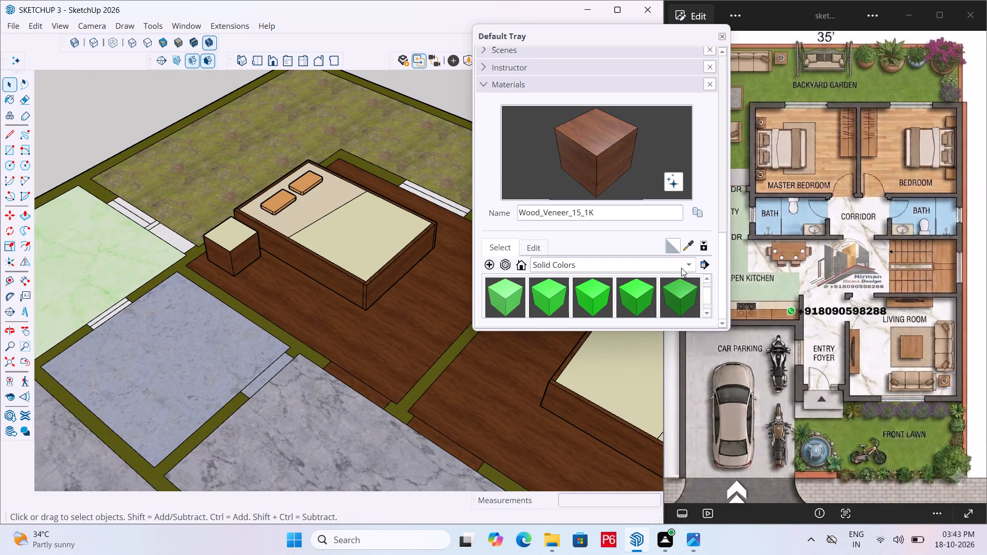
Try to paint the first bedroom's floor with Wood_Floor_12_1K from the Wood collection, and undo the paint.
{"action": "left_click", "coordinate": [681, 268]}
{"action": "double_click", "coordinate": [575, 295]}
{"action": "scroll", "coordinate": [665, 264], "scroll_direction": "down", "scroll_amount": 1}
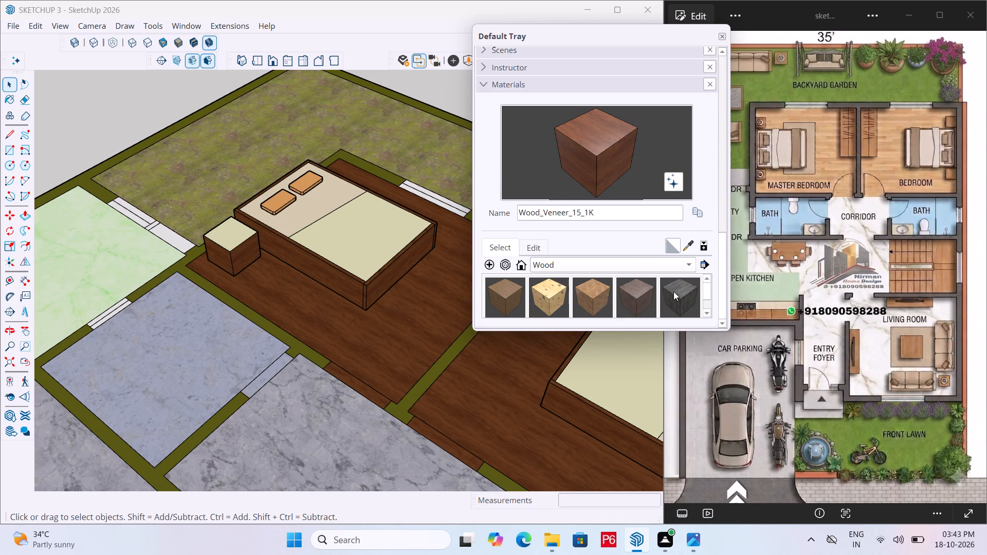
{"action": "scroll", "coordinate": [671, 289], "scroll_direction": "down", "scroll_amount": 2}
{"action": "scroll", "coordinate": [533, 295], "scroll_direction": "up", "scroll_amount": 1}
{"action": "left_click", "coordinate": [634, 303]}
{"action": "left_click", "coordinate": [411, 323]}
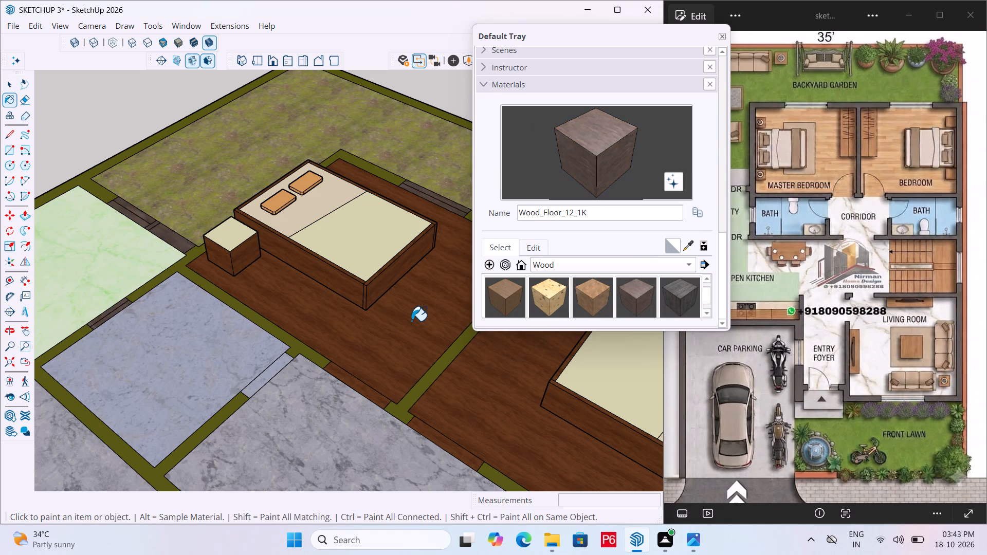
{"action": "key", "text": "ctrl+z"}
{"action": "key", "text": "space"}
Open the house floor group, paint both bedrooms' floors with Wood_Floor_12_1K and close the group.
{"action": "double_click", "coordinate": [413, 314]}
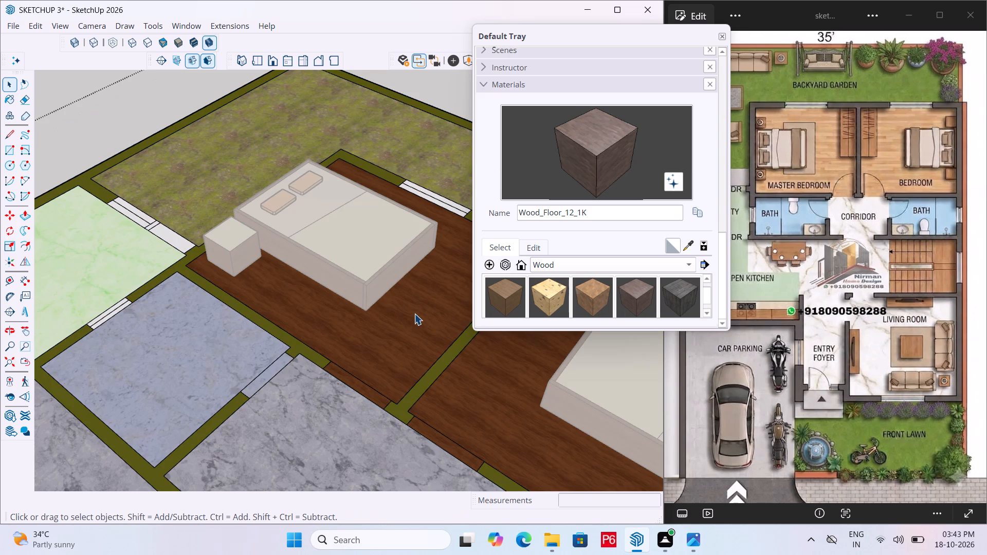
{"action": "double_click", "coordinate": [409, 311]}
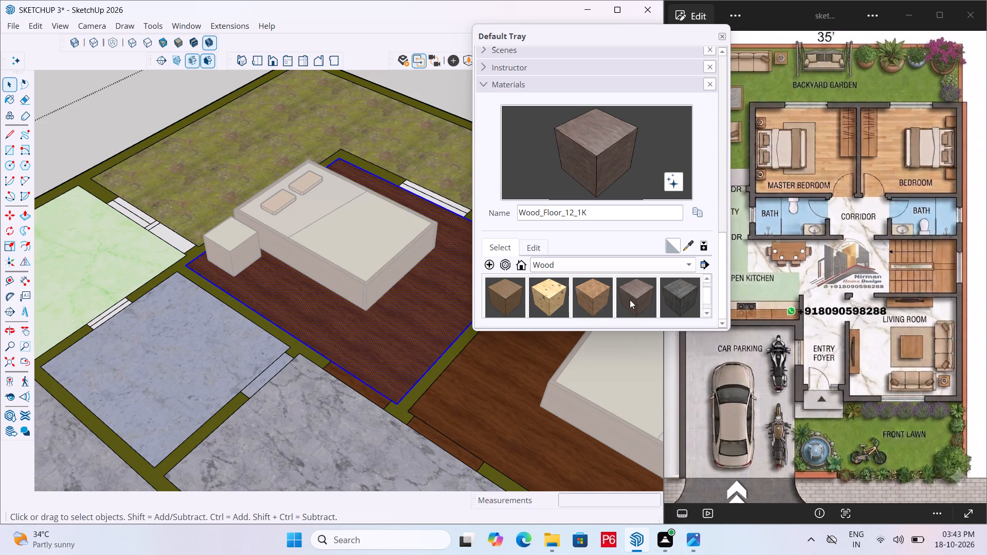
{"action": "left_click", "coordinate": [636, 300]}
{"action": "left_click", "coordinate": [421, 330]}
{"action": "left_click", "coordinate": [481, 364]}
{"action": "scroll", "coordinate": [267, 290], "scroll_direction": "down", "scroll_amount": 6}
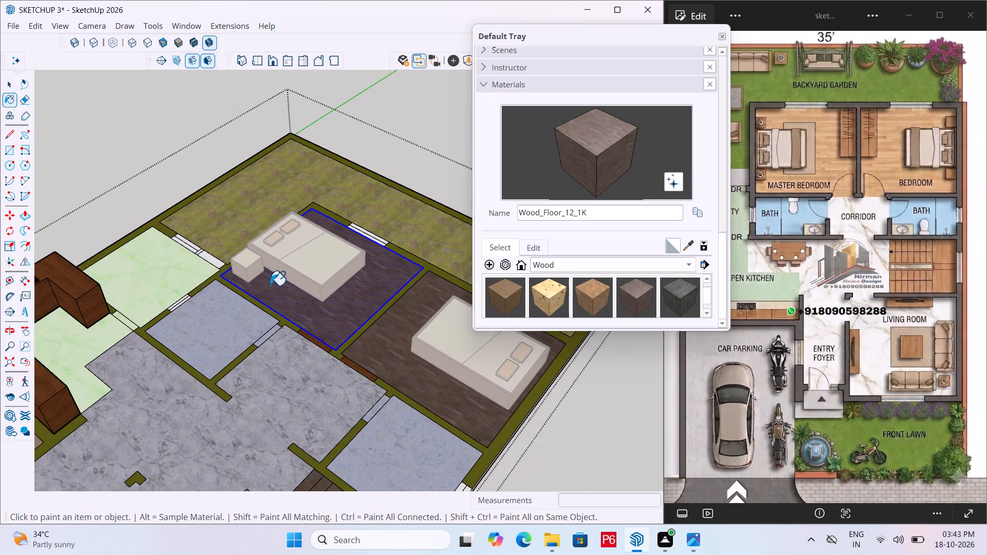
{"action": "key", "text": "space"}
{"action": "left_click", "coordinate": [394, 107]}
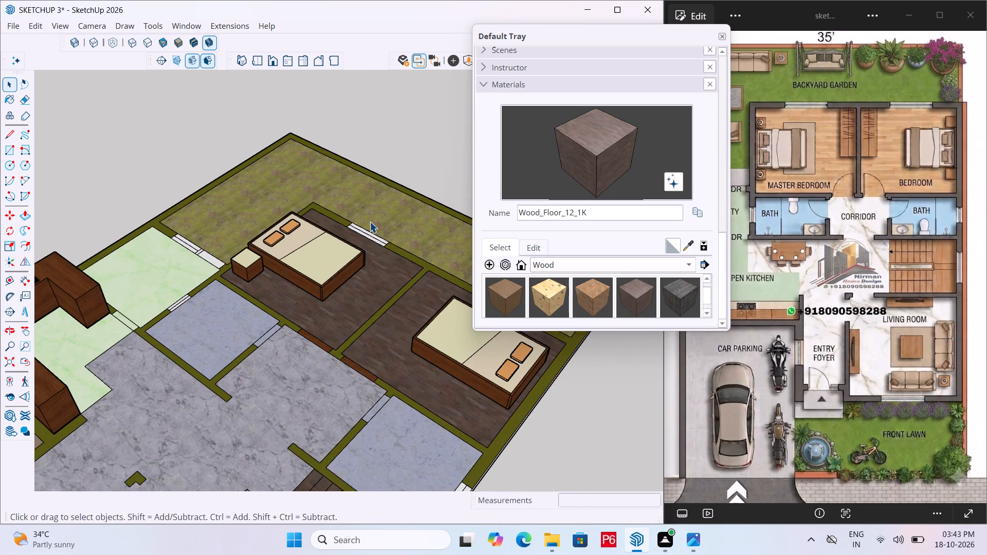
Save the model.
{"action": "key", "text": "ctrl+s"}
{"action": "key", "text": "ctrl+s"}
{"action": "key", "text": "ctrl+s"}
{"action": "key", "text": "ctrl+s"}
{"action": "key", "text": "ctrl+s"}
{"action": "key", "text": "ctrl+s"}
{"action": "key", "text": "ctrl+s"}
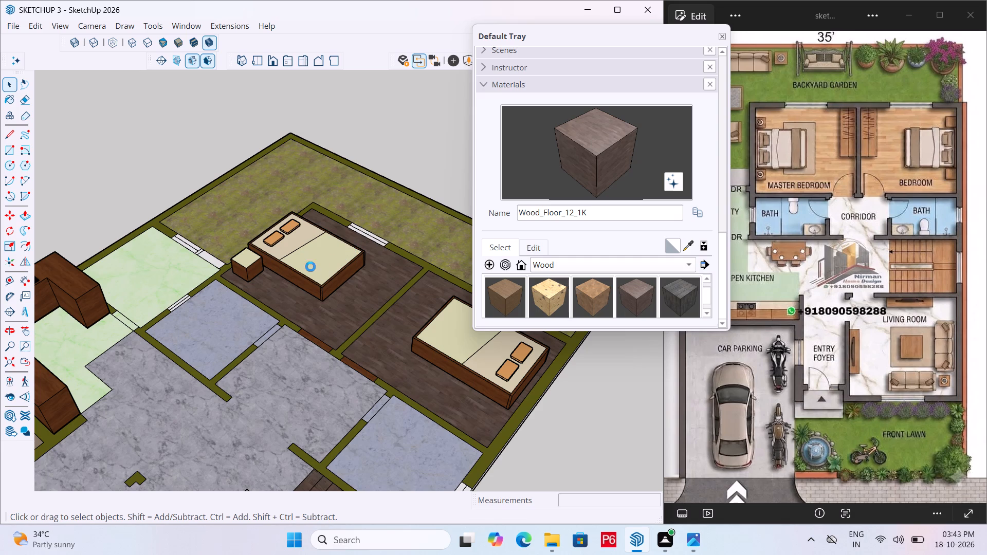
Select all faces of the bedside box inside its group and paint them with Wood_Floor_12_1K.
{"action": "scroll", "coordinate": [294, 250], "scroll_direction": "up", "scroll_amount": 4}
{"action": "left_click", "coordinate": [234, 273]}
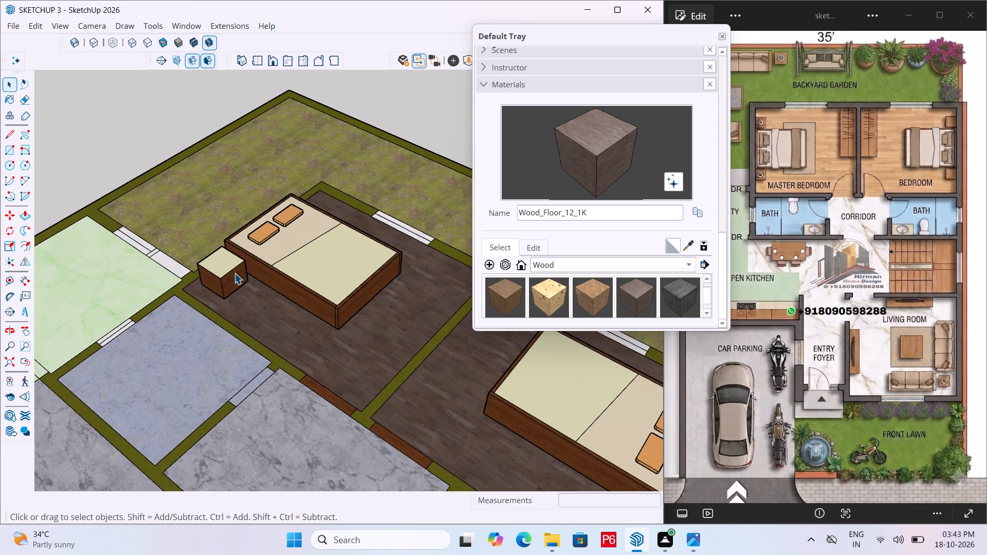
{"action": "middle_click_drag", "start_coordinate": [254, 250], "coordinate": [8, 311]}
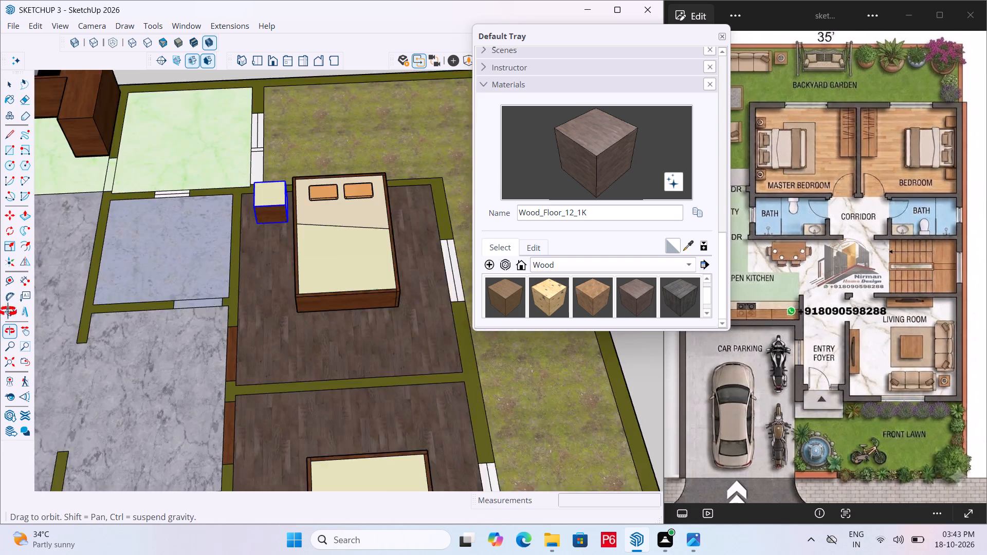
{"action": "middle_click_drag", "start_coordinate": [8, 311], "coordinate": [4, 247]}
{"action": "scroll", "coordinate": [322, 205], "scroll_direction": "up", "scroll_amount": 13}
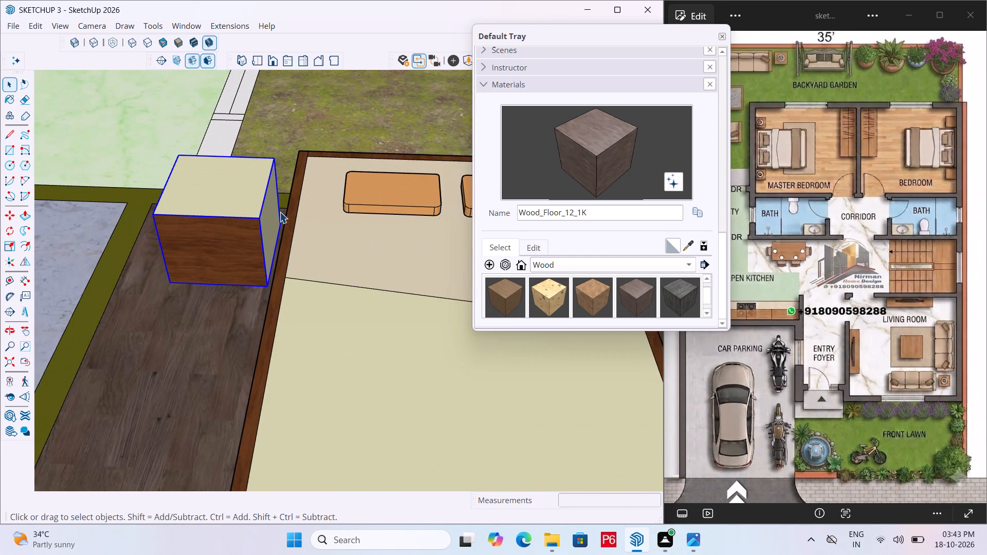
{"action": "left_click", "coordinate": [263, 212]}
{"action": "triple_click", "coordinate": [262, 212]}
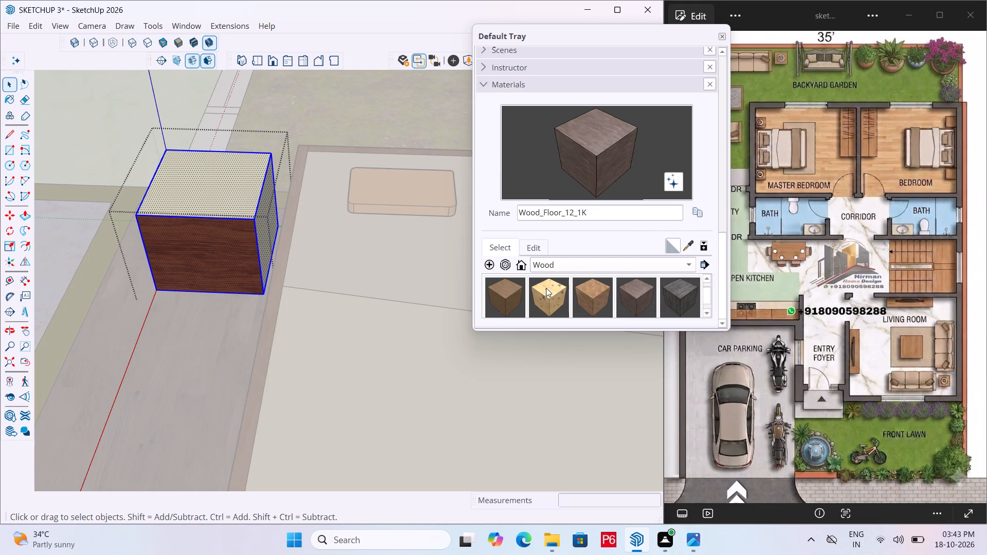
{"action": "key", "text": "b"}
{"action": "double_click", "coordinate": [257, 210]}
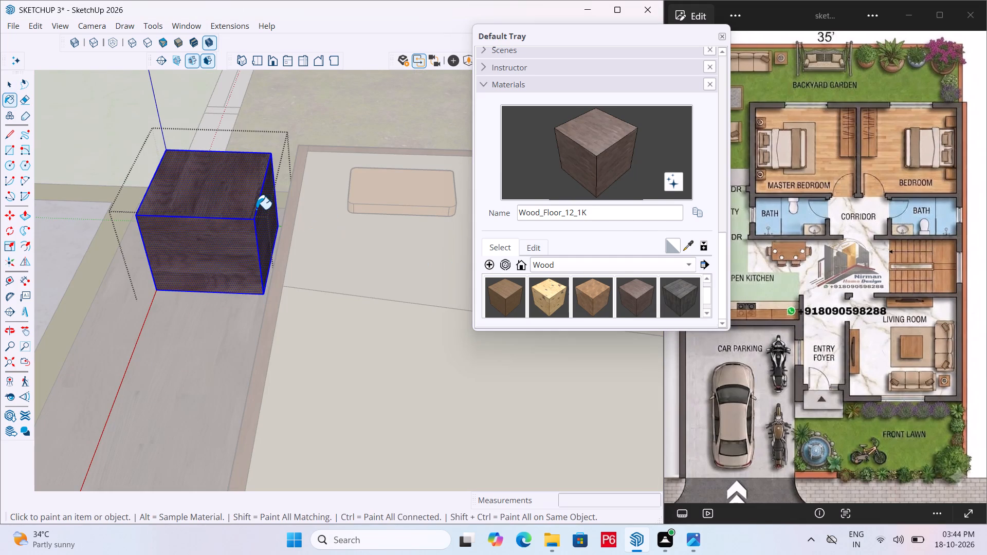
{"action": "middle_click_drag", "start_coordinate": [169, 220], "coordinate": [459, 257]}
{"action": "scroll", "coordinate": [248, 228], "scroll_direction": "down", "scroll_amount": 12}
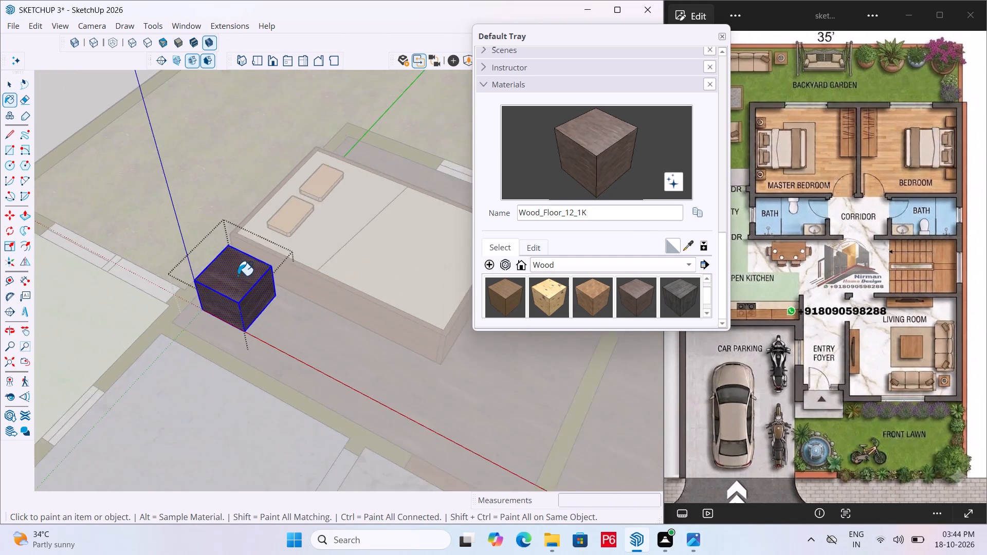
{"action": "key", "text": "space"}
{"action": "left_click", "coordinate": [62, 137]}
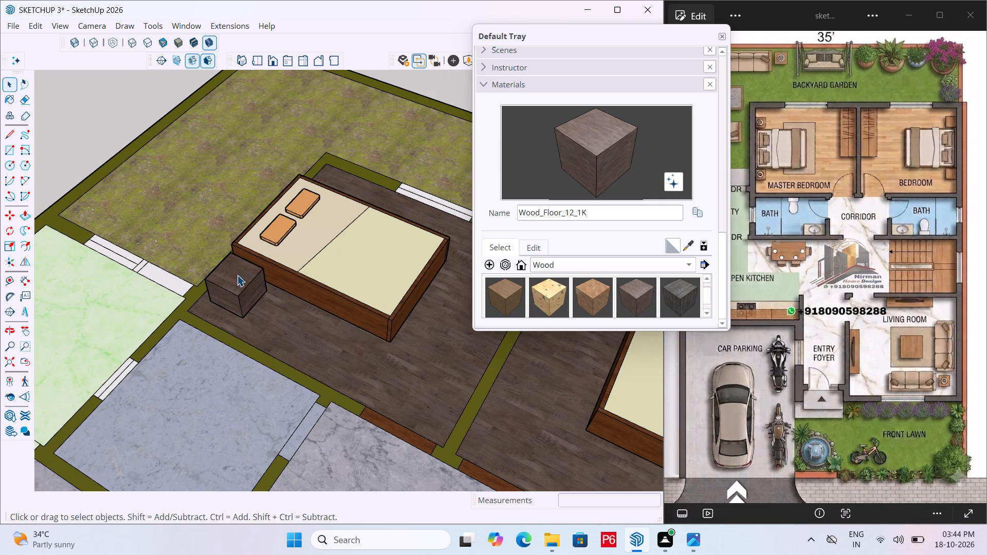
Repaint all faces of the bedside box with Wood_Veneer_15_1K from the Wood collection and exit its group.
{"action": "left_click", "coordinate": [246, 293]}
{"action": "triple_click", "coordinate": [246, 293]}
{"action": "left_click", "coordinate": [246, 293]}
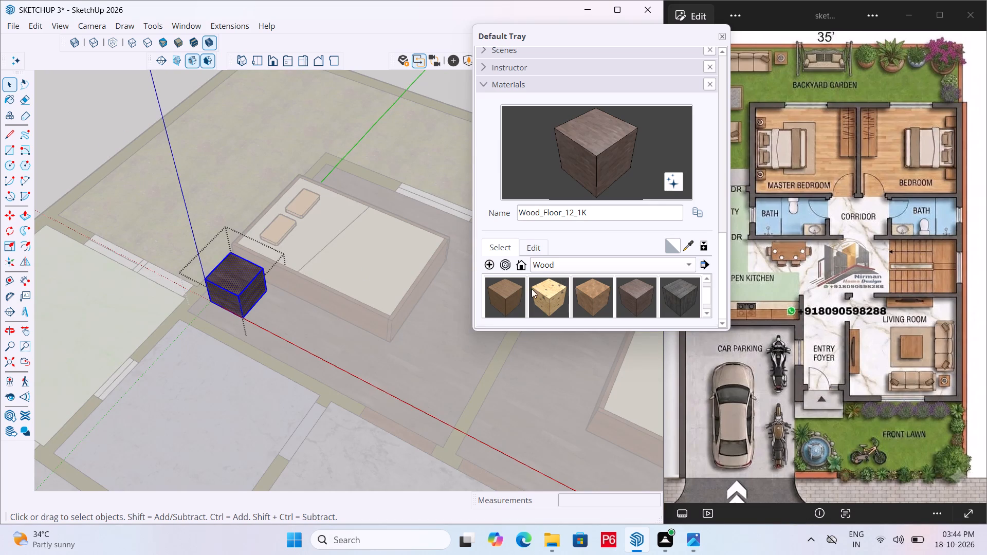
{"action": "scroll", "coordinate": [531, 290], "scroll_direction": "down", "scroll_amount": 3}
{"action": "left_click", "coordinate": [500, 290]}
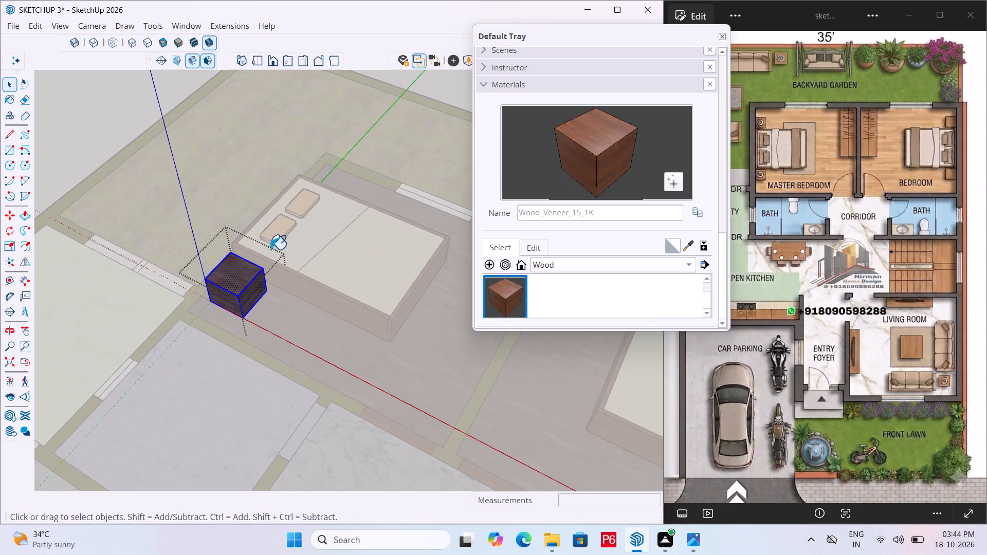
{"action": "left_click", "coordinate": [235, 265]}
{"action": "key", "text": "space"}
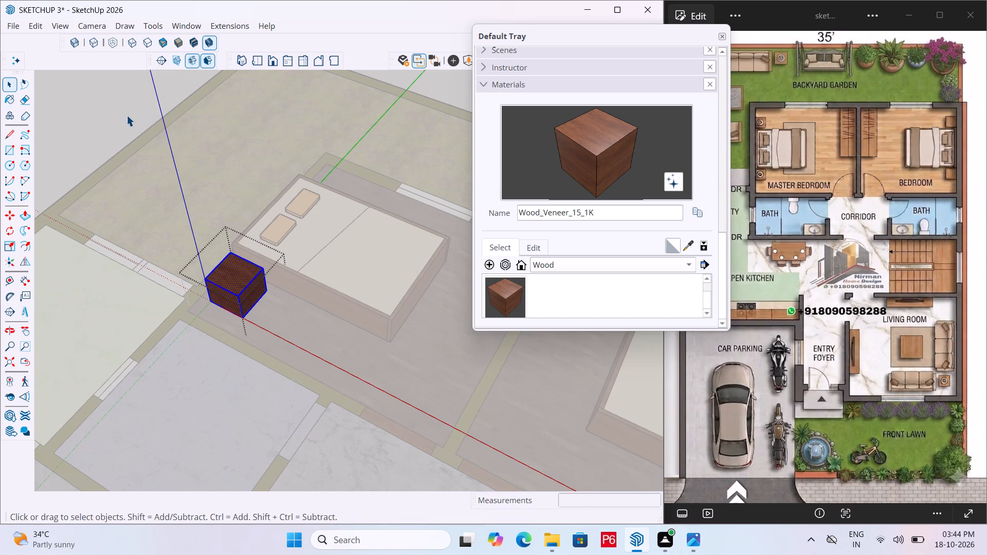
{"action": "left_click", "coordinate": [126, 115]}
{"action": "key", "text": "Escape"}
Save the model.
{"action": "key", "text": "ctrl+s"}
{"action": "key", "text": "ctrl+s"}
{"action": "key", "text": "ctrl+s"}
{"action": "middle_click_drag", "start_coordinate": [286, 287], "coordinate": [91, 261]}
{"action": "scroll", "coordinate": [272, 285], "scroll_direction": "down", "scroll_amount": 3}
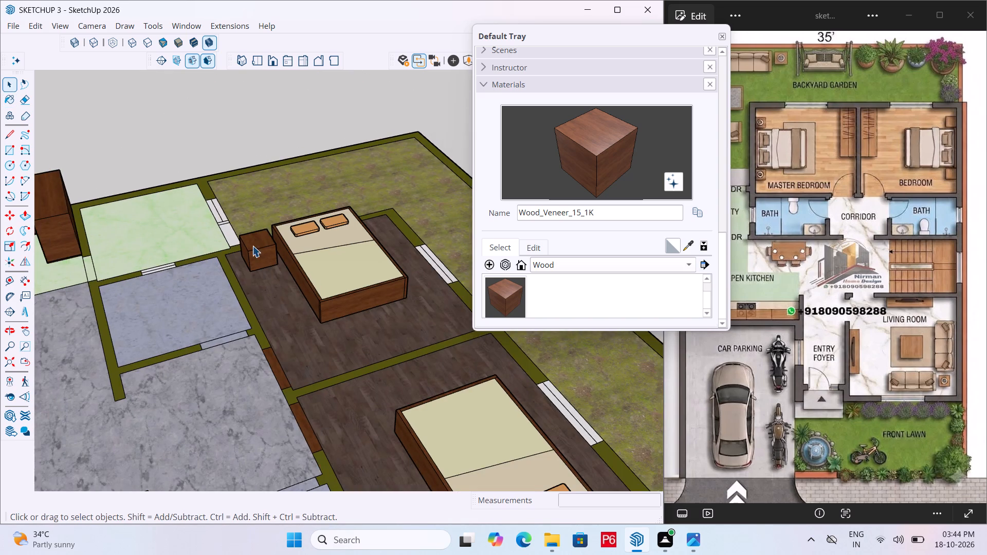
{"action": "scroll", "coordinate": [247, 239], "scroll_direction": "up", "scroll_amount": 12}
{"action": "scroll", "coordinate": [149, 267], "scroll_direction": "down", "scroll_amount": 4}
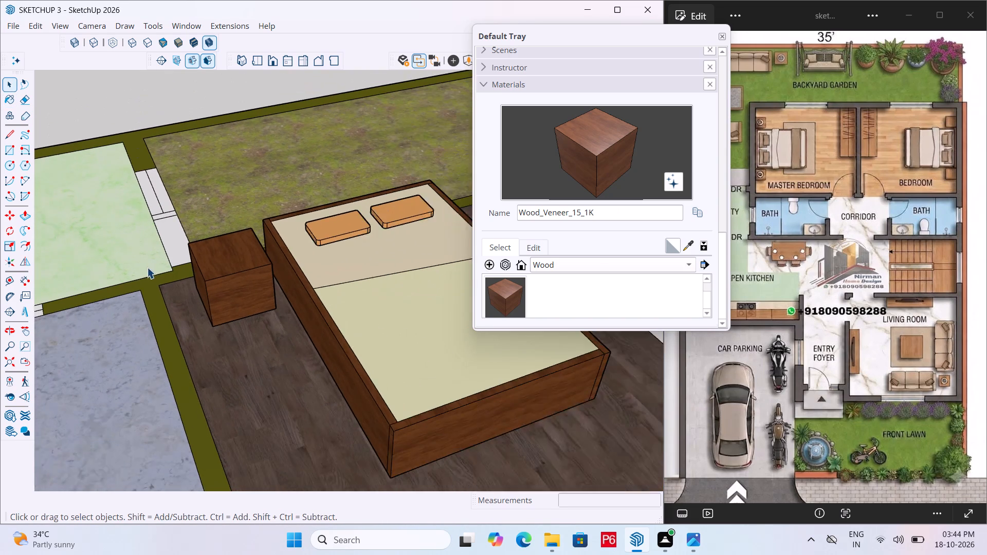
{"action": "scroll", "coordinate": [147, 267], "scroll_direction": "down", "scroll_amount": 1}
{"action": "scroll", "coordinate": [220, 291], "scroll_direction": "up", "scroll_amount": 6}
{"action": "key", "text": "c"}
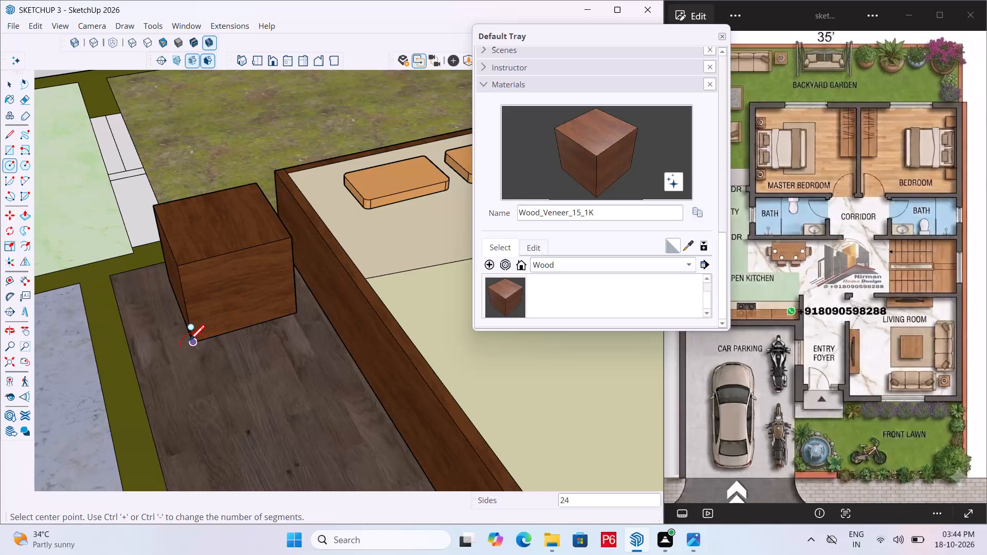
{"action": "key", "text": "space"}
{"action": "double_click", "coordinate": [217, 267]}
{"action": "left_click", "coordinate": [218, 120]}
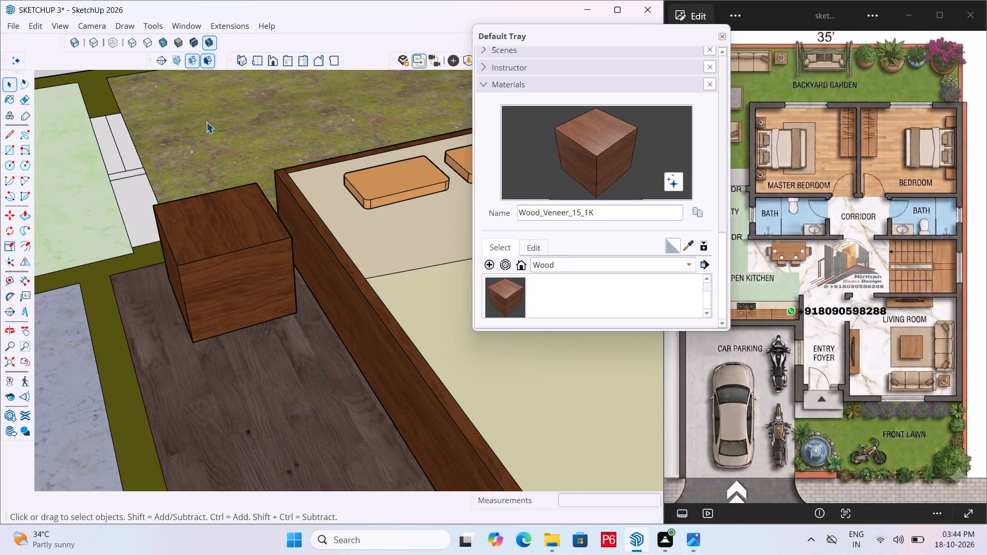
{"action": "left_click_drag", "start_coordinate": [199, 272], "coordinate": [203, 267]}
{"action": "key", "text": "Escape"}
Copy the bedside table about 7' 4" to the opposite side of the master bedroom bed.
{"action": "left_click", "coordinate": [173, 229]}
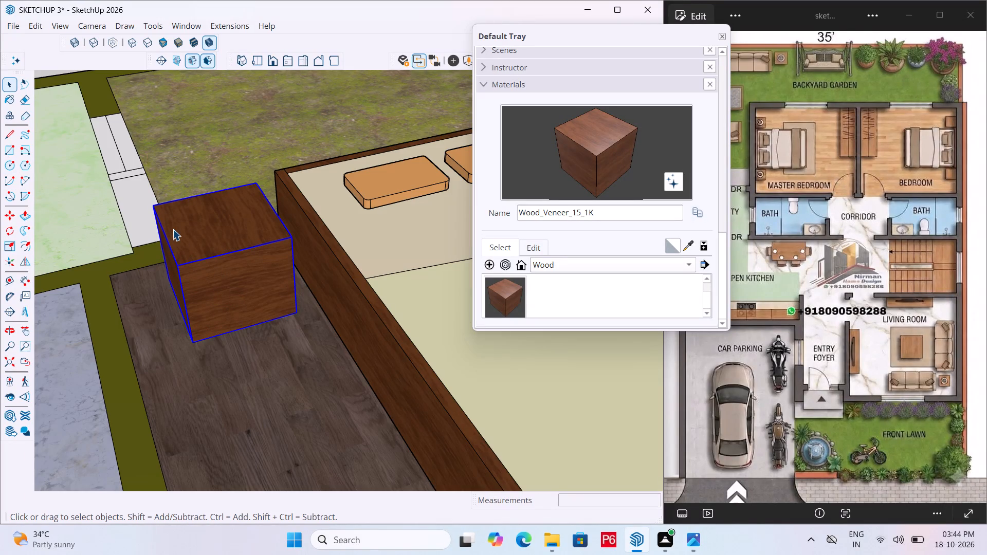
{"action": "key", "text": "m"}
{"action": "left_click", "coordinate": [192, 344]}
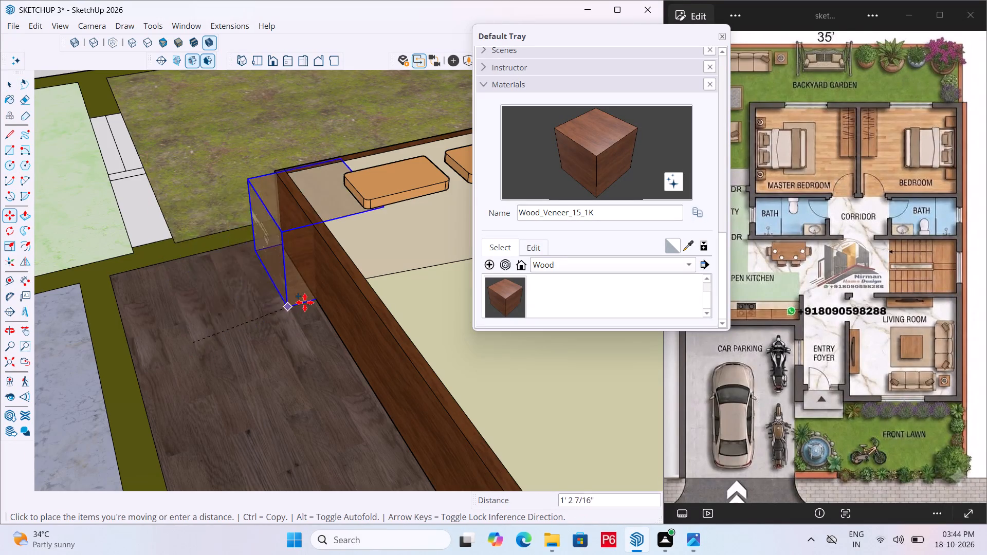
{"action": "scroll", "coordinate": [118, 299], "scroll_direction": "down", "scroll_amount": 5}
{"action": "scroll", "coordinate": [12, 307], "scroll_direction": "down", "scroll_amount": 6}
{"action": "scroll", "coordinate": [170, 322], "scroll_direction": "down", "scroll_amount": 6}
{"action": "middle_click_drag", "start_coordinate": [428, 343], "coordinate": [394, 341]}
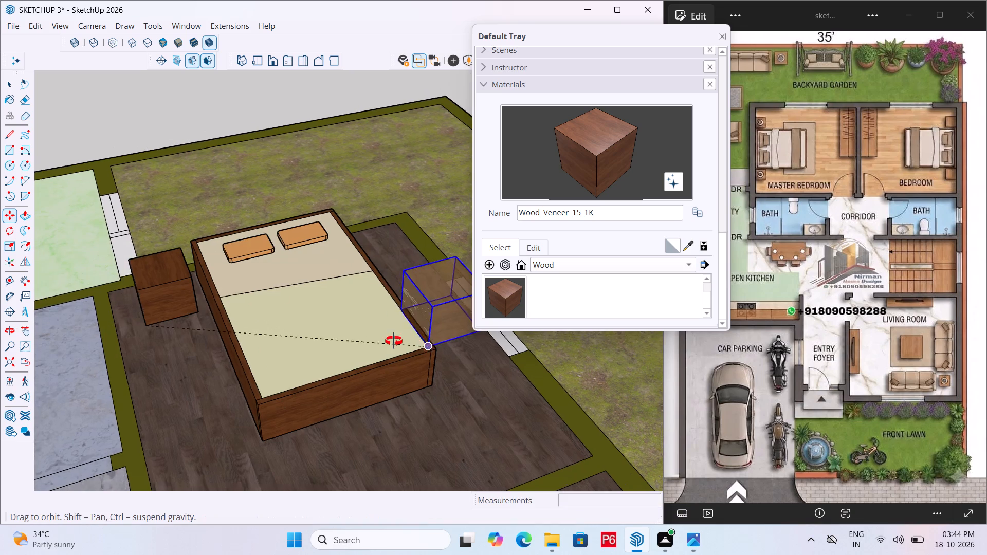
{"action": "middle_click_drag", "start_coordinate": [394, 341], "coordinate": [16, 312]}
{"action": "scroll", "coordinate": [428, 294], "scroll_direction": "up", "scroll_amount": 12}
{"action": "middle_click_drag", "start_coordinate": [325, 291], "coordinate": [446, 391]}
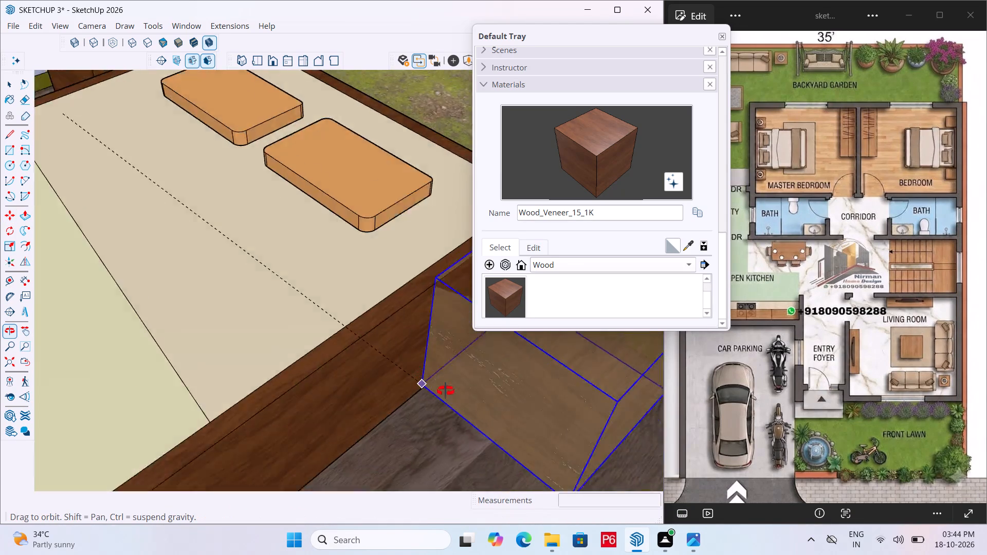
{"action": "middle_click_drag", "start_coordinate": [446, 391], "coordinate": [370, 315]}
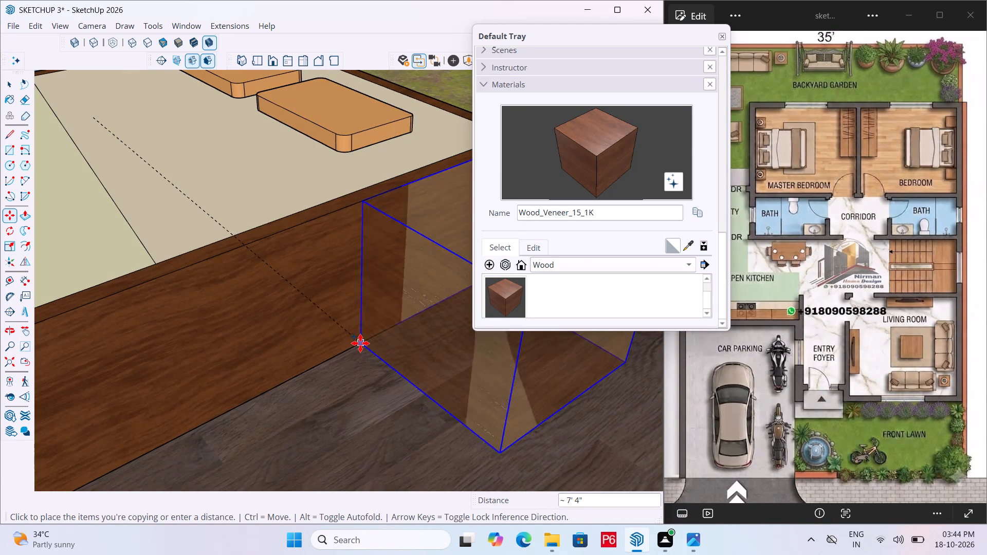
{"action": "left_click", "coordinate": [356, 349]}
Move the copied bedside table about 5" so its back corner meets the bed's head-end corner.
{"action": "scroll", "coordinate": [215, 344], "scroll_direction": "down", "scroll_amount": 6}
{"action": "scroll", "coordinate": [125, 329], "scroll_direction": "down", "scroll_amount": 5}
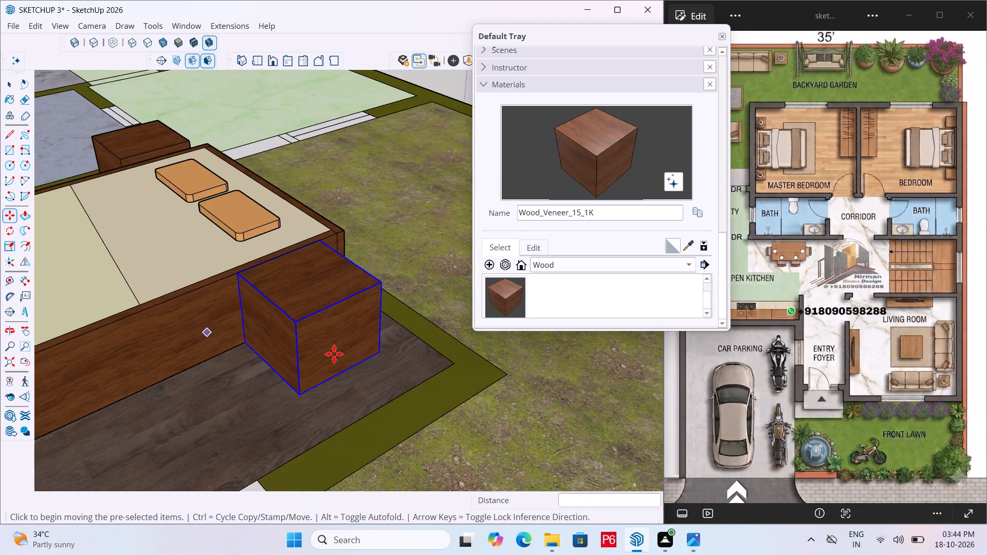
{"action": "middle_click_drag", "start_coordinate": [441, 379], "coordinate": [9, 360]}
{"action": "scroll", "coordinate": [287, 222], "scroll_direction": "up", "scroll_amount": 5}
{"action": "left_click", "coordinate": [297, 275]}
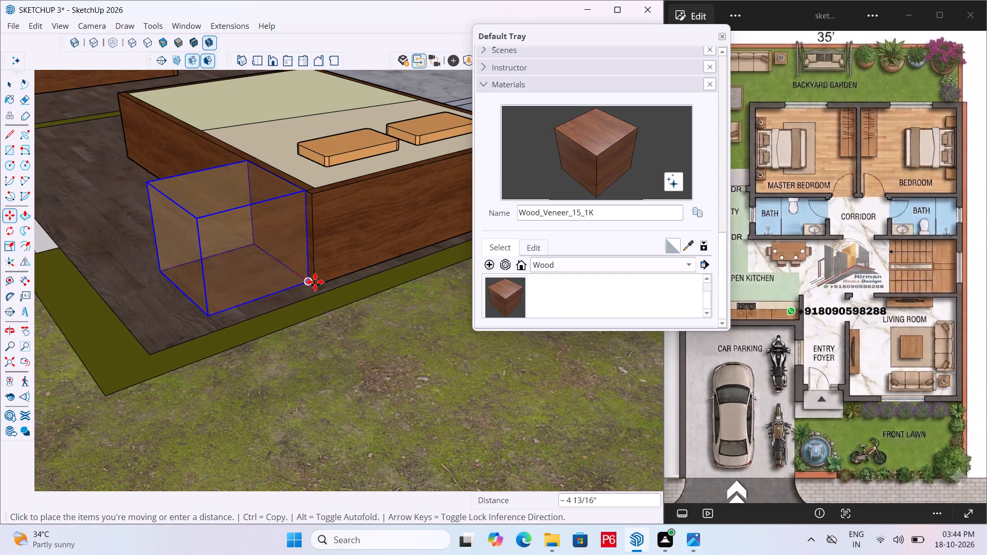
{"action": "left_click", "coordinate": [316, 282]}
Move the original bedside table so its back corner meets the head-end corner on its side of the bed.
{"action": "scroll", "coordinate": [190, 272], "scroll_direction": "down", "scroll_amount": 5}
{"action": "scroll", "coordinate": [448, 277], "scroll_direction": "down", "scroll_amount": 3}
{"action": "middle_click_drag", "start_coordinate": [409, 268], "coordinate": [0, 262]}
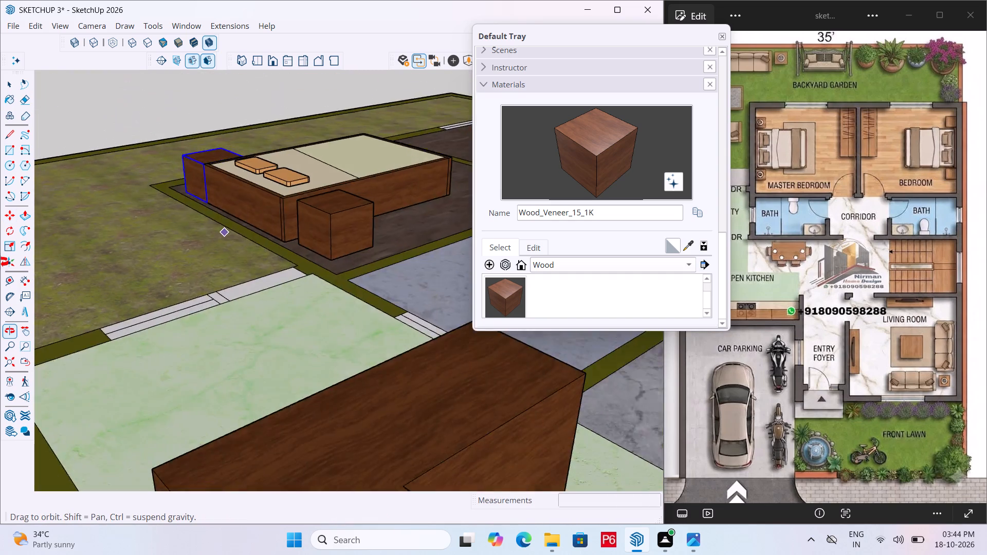
{"action": "middle_click_drag", "start_coordinate": [0, 262], "coordinate": [159, 309]}
{"action": "key", "text": "space"}
{"action": "left_click", "coordinate": [400, 258]}
{"action": "scroll", "coordinate": [369, 268], "scroll_direction": "up", "scroll_amount": 4}
{"action": "key", "text": "m"}
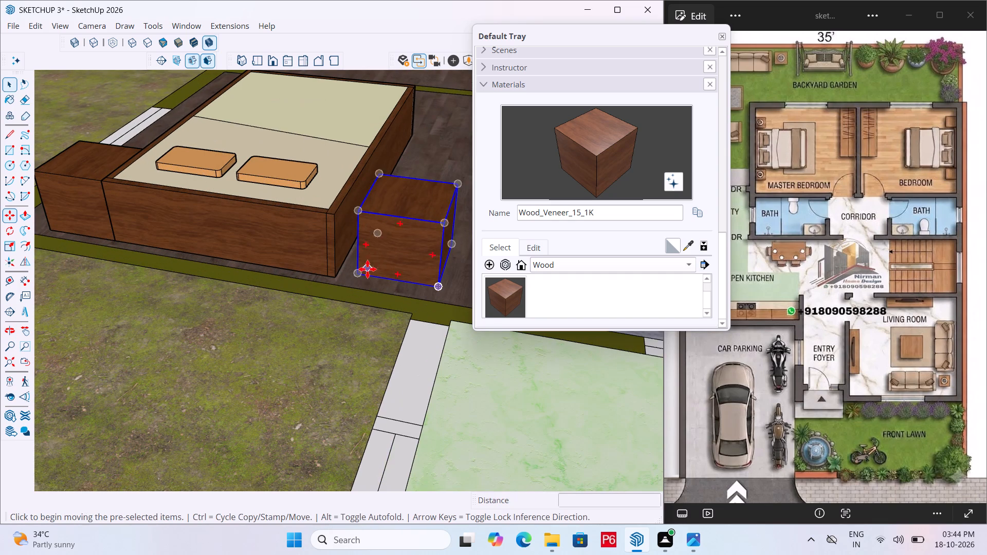
{"action": "left_click", "coordinate": [357, 277]}
{"action": "left_click", "coordinate": [336, 277]}
Save the model.
{"action": "scroll", "coordinate": [381, 240], "scroll_direction": "down", "scroll_amount": 6}
{"action": "middle_click_drag", "start_coordinate": [71, 247], "coordinate": [382, 298]}
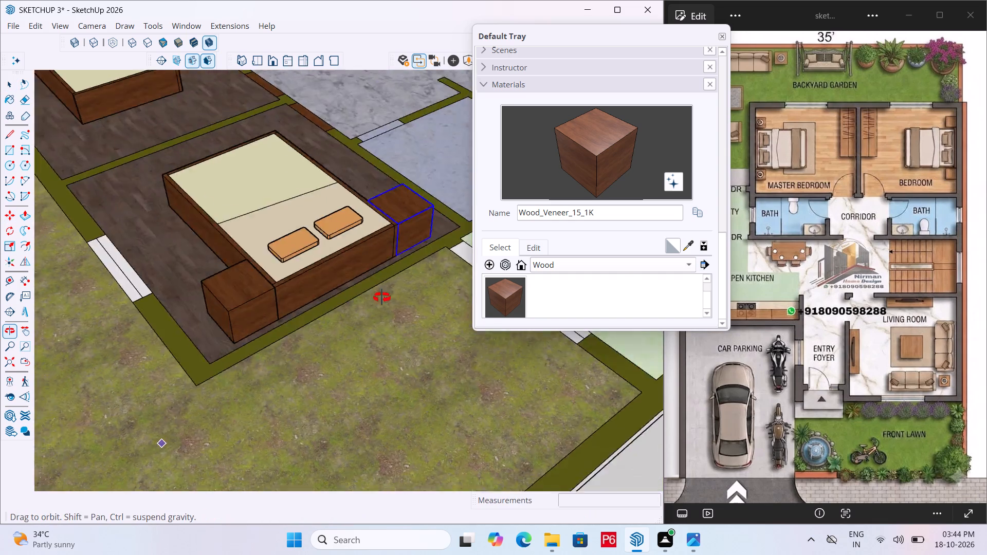
{"action": "middle_click_drag", "start_coordinate": [382, 298], "coordinate": [525, 298]}
{"action": "key", "text": "ctrl+s"}
{"action": "key", "text": "ctrl+s"}
{"action": "key", "text": "ctrl+s"}
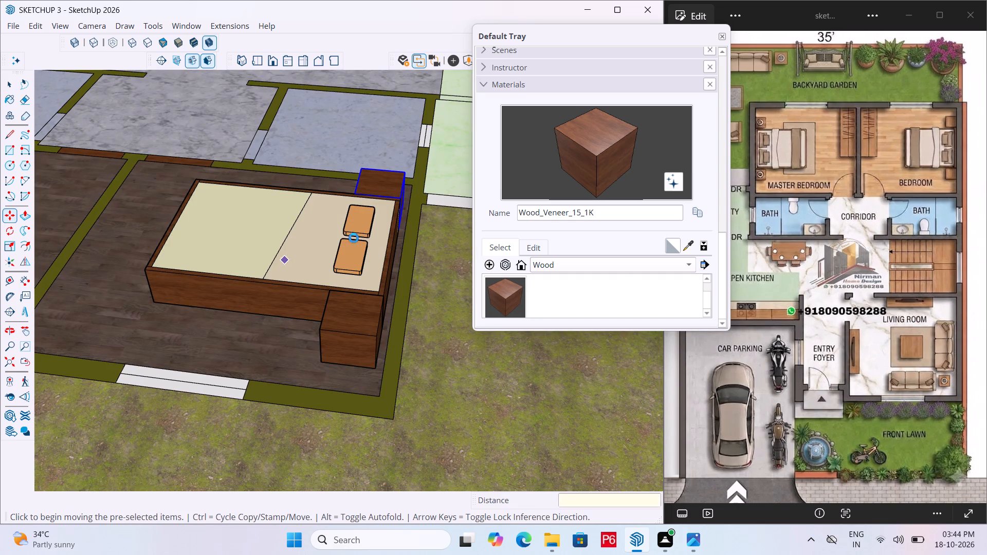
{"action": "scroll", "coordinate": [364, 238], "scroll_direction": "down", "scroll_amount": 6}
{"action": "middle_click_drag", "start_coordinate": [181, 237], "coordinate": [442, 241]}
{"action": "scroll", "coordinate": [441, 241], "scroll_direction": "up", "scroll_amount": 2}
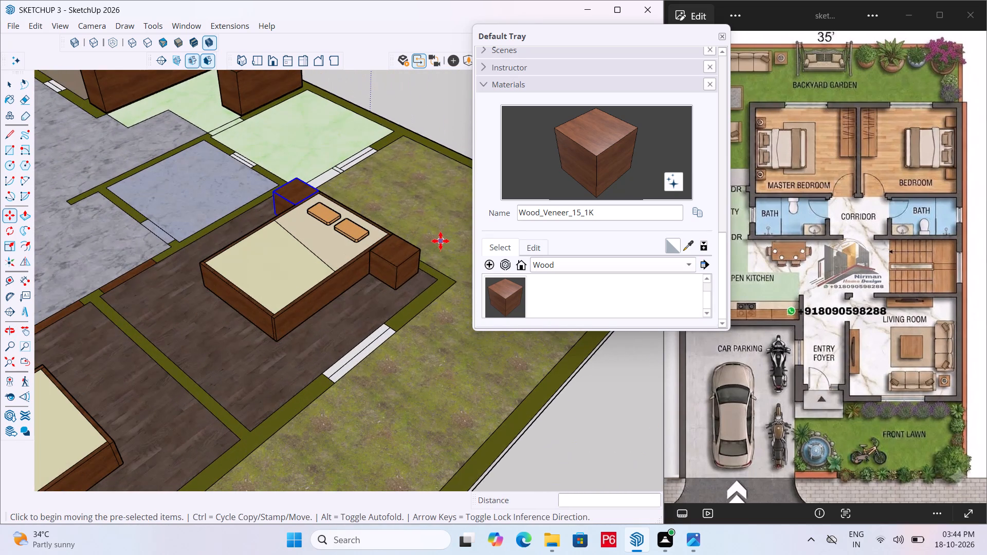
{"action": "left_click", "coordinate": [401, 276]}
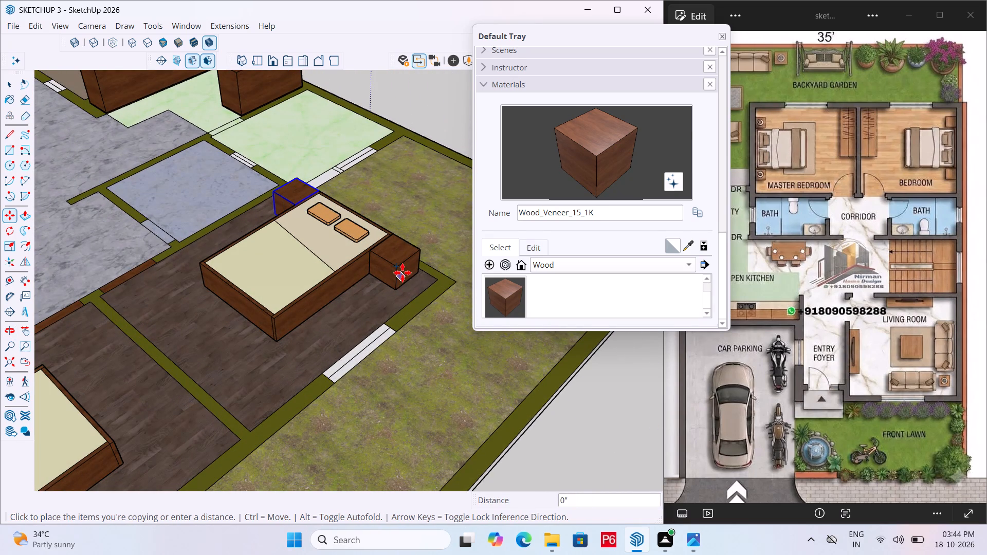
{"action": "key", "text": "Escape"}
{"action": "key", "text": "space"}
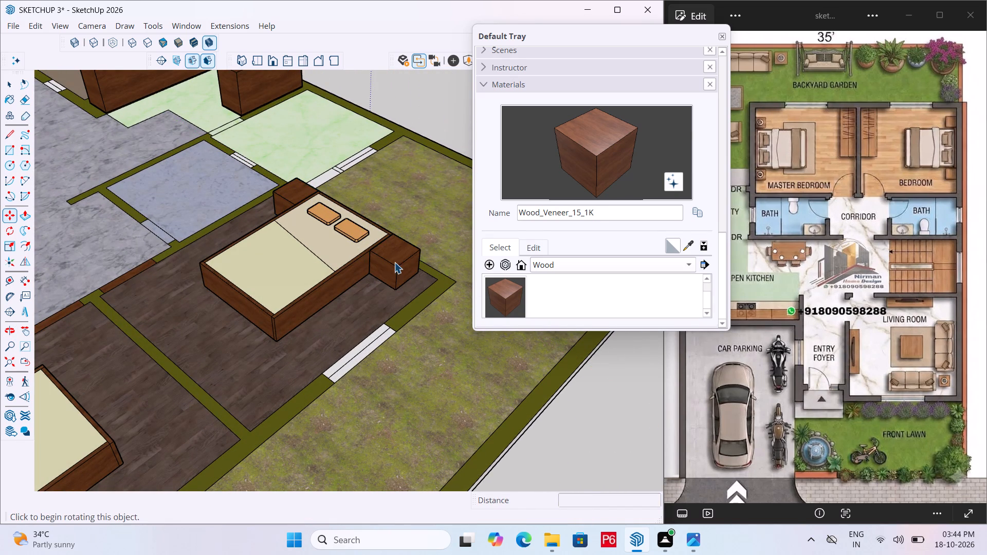
Copy both bedside tables about 22' into the other bedroom, at the head end of its bed.
{"action": "left_click", "coordinate": [393, 258]}
{"action": "left_click", "coordinate": [289, 201], "text": "ctrl"}
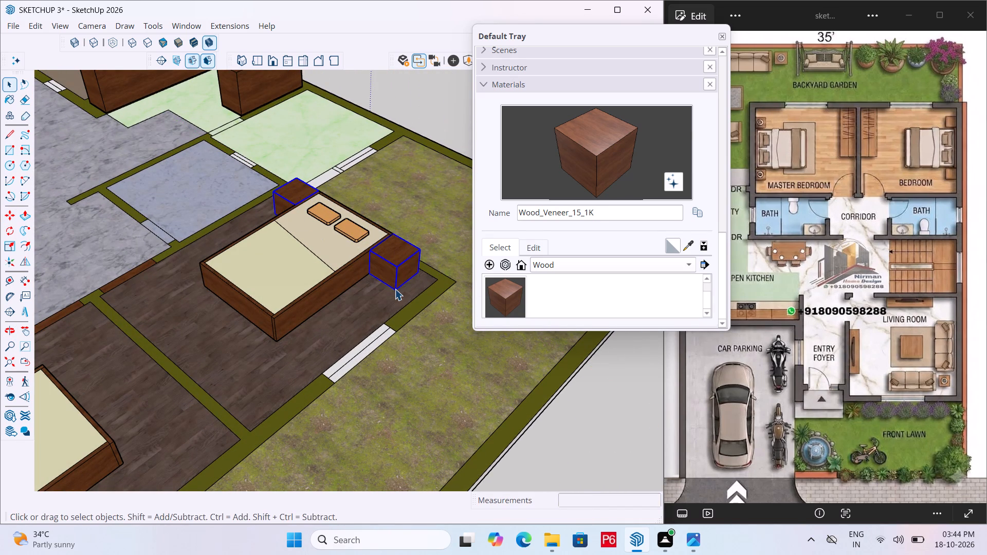
{"action": "key", "text": "m"}
{"action": "left_click", "coordinate": [421, 273]}
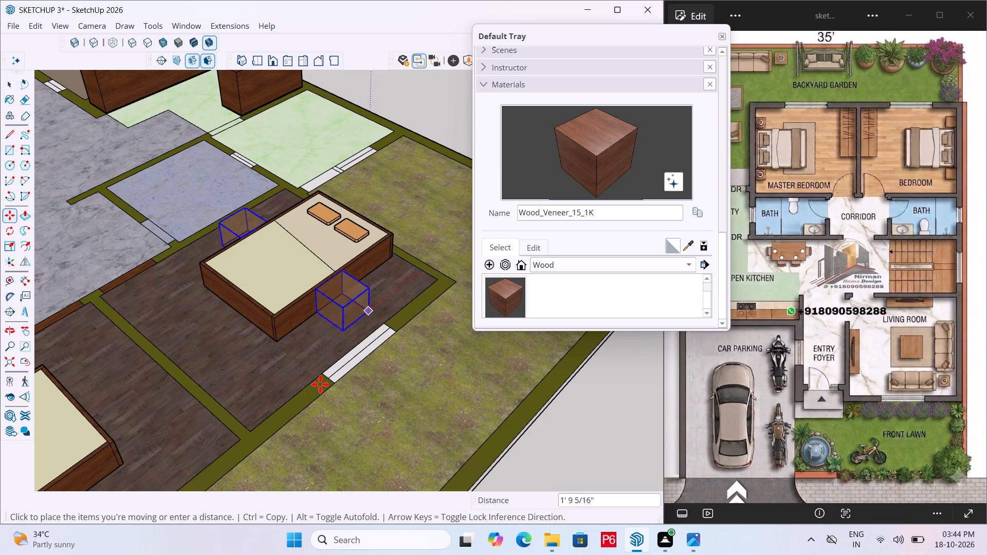
{"action": "scroll", "coordinate": [439, 255], "scroll_direction": "down", "scroll_amount": 5}
{"action": "scroll", "coordinate": [120, 486], "scroll_direction": "up", "scroll_amount": 5}
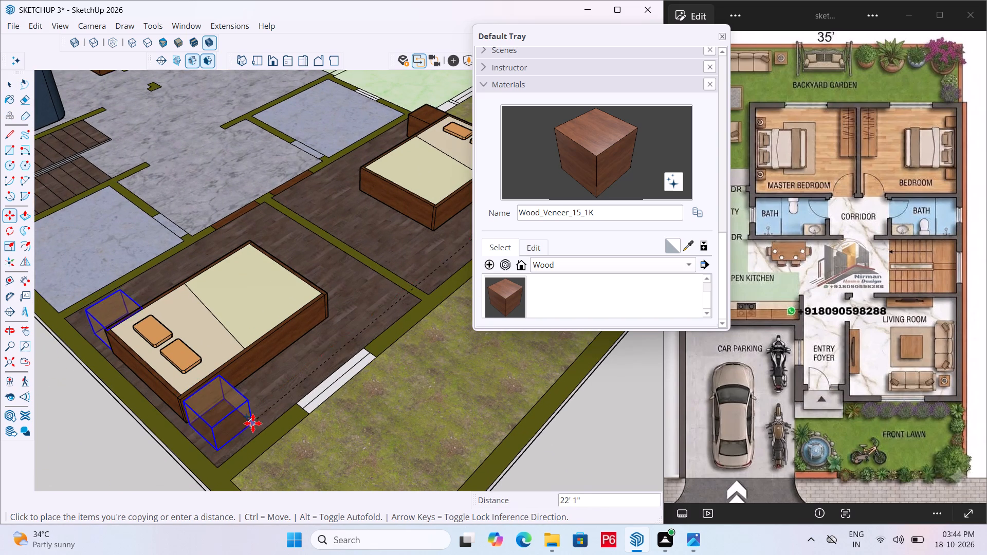
{"action": "left_click", "coordinate": [253, 423]}
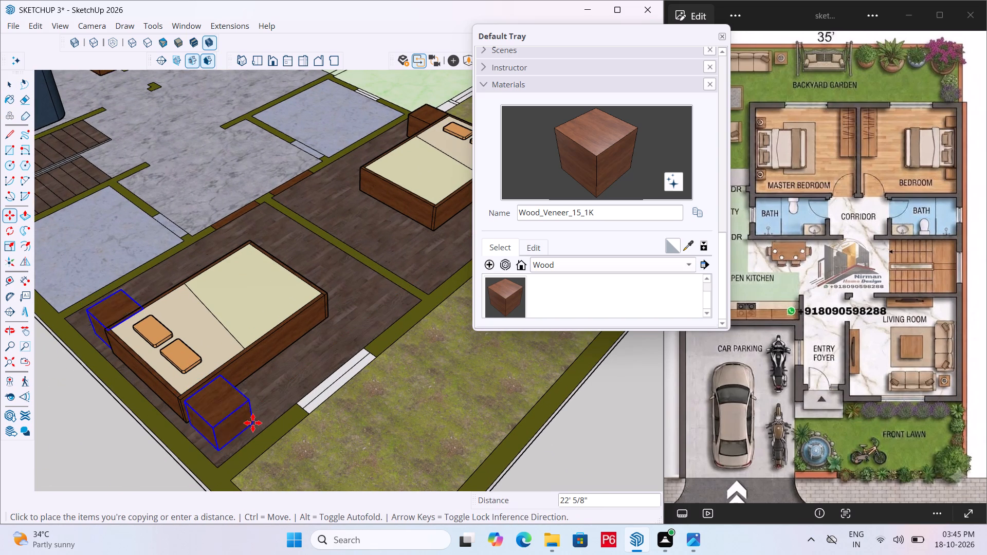
Move the copied pair of bedside tables so they align with the head-end corner of the second bed.
{"action": "middle_click_drag", "start_coordinate": [115, 397], "coordinate": [312, 377]}
{"action": "scroll", "coordinate": [353, 451], "scroll_direction": "up", "scroll_amount": 5}
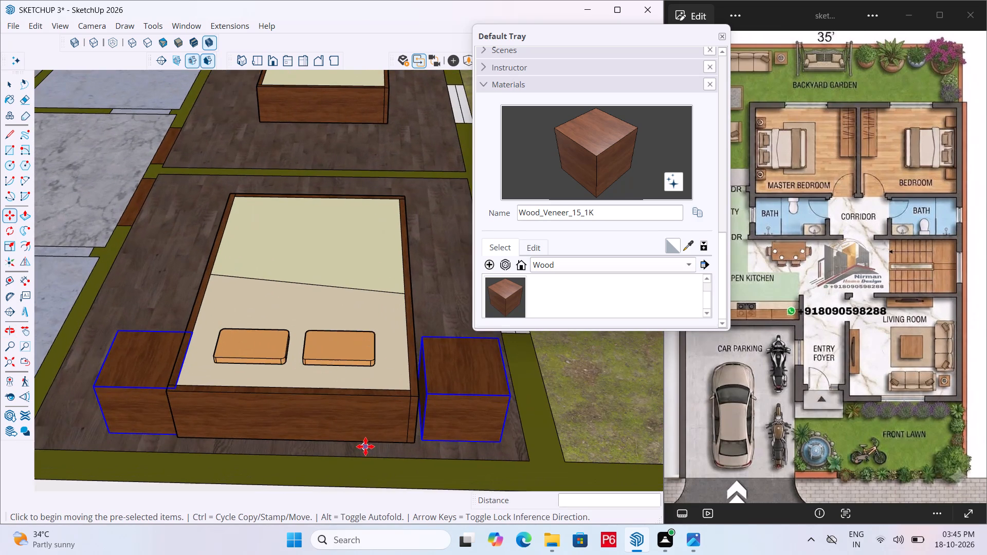
{"action": "scroll", "coordinate": [412, 448], "scroll_direction": "up", "scroll_amount": 2}
{"action": "key", "text": "m"}
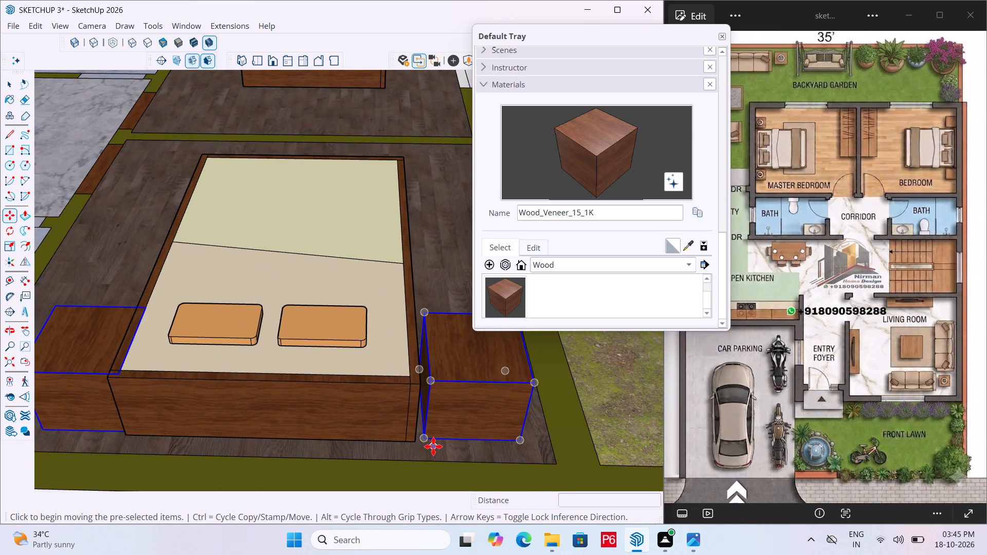
{"action": "left_click", "coordinate": [427, 443]}
{"action": "left_click", "coordinate": [415, 441]}
Save the model.
{"action": "scroll", "coordinate": [268, 368], "scroll_direction": "down", "scroll_amount": 5}
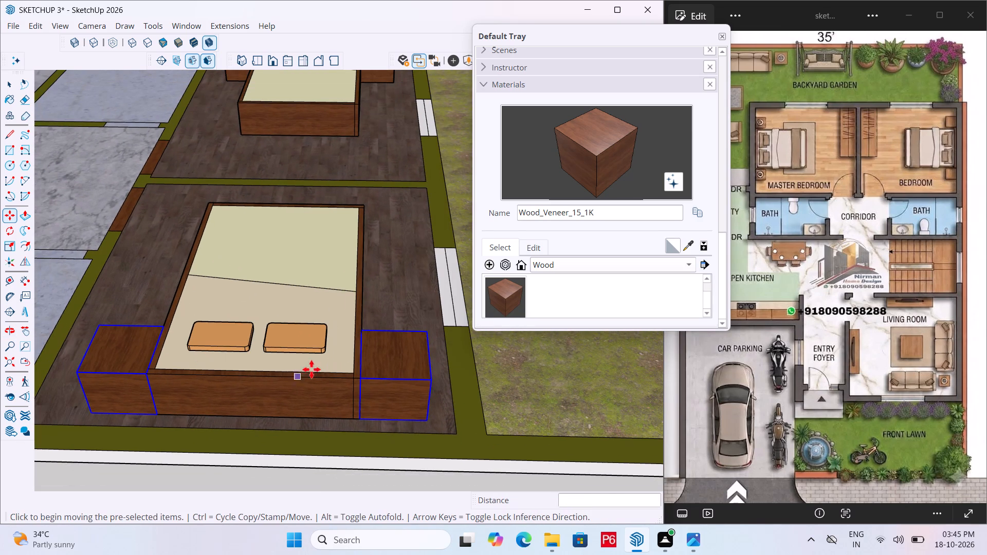
{"action": "key", "text": "ctrl+s"}
{"action": "key", "text": "ctrl+s"}
{"action": "key", "text": "ctrl+s"}
{"action": "scroll", "coordinate": [231, 369], "scroll_direction": "down", "scroll_amount": 4, "text": "ctrl"}
{"action": "key", "text": "ctrl+s"}
{"action": "key", "text": "ctrl+s"}
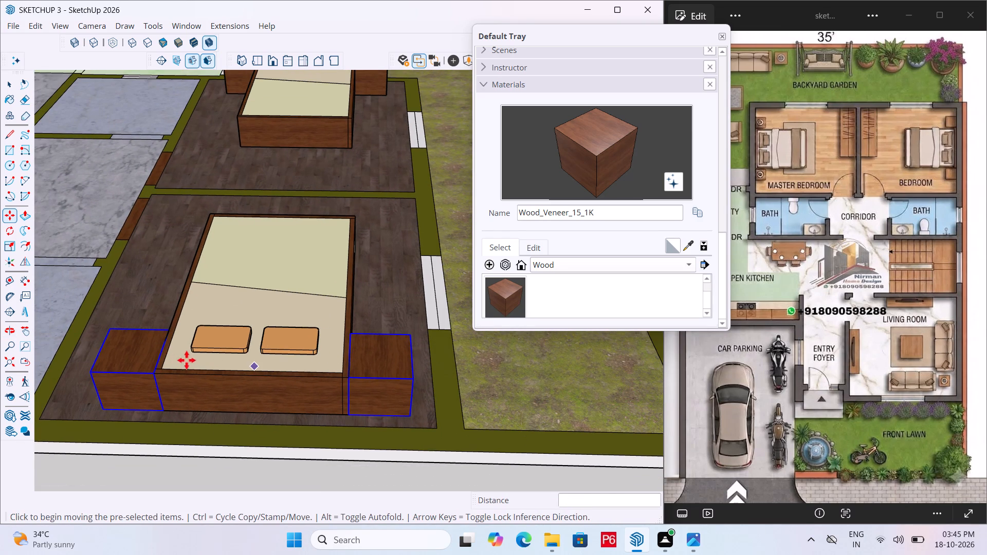
Deselect the bedside tables and examine the whole furnished house from above, oriented like the reference floor plan.
{"action": "scroll", "coordinate": [192, 361], "scroll_direction": "down", "scroll_amount": 6}
{"action": "key", "text": "space"}
{"action": "scroll", "coordinate": [242, 346], "scroll_direction": "down", "scroll_amount": 2}
{"action": "key", "text": "space"}
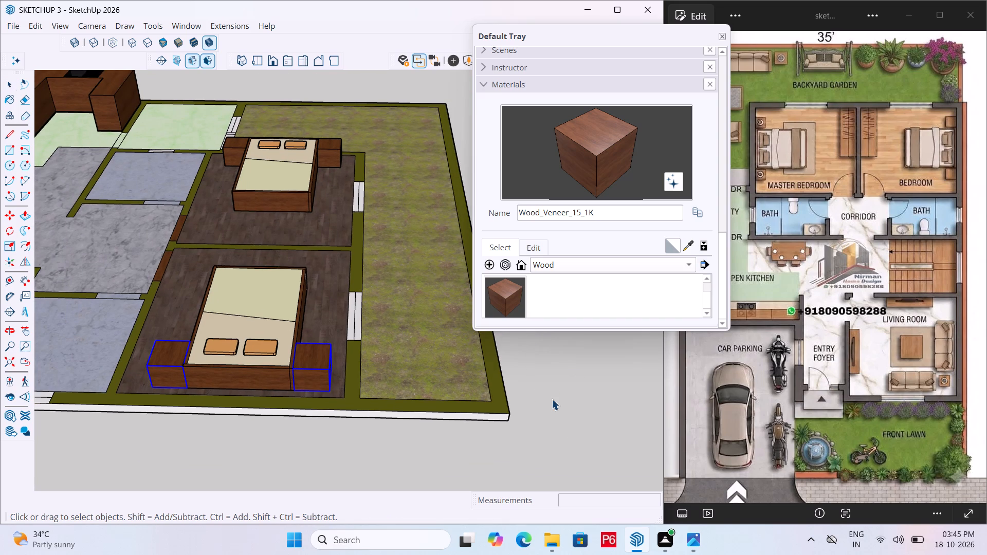
{"action": "left_click", "coordinate": [557, 398]}
{"action": "middle_click_drag", "start_coordinate": [221, 350], "coordinate": [132, 386]}
{"action": "scroll", "coordinate": [221, 350], "scroll_direction": "down", "scroll_amount": 7}
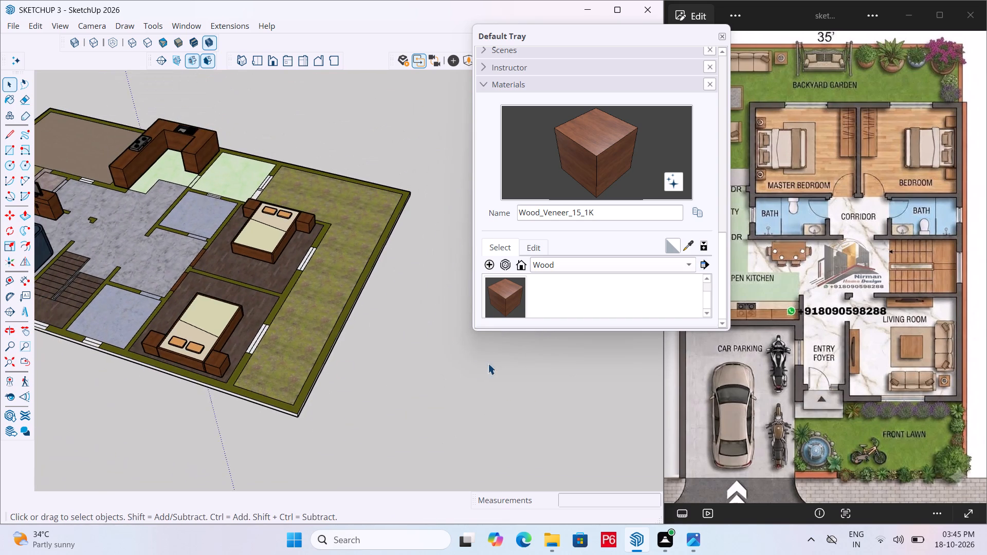
{"action": "middle_click_drag", "start_coordinate": [488, 363], "coordinate": [45, 357]}
{"action": "middle_click_drag", "start_coordinate": [385, 373], "coordinate": [0, 369]}
{"action": "scroll", "coordinate": [267, 328], "scroll_direction": "down", "scroll_amount": 6}
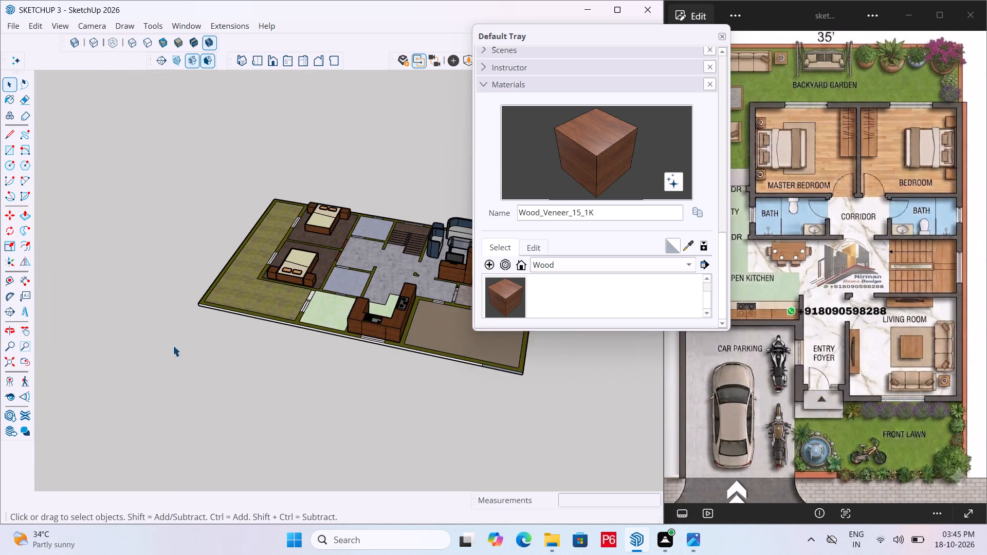
{"action": "scroll", "coordinate": [172, 346], "scroll_direction": "down", "scroll_amount": 5}
{"action": "middle_click_drag", "start_coordinate": [407, 369], "coordinate": [73, 533]}
{"action": "middle_click_drag", "start_coordinate": [301, 303], "coordinate": [290, 314]}
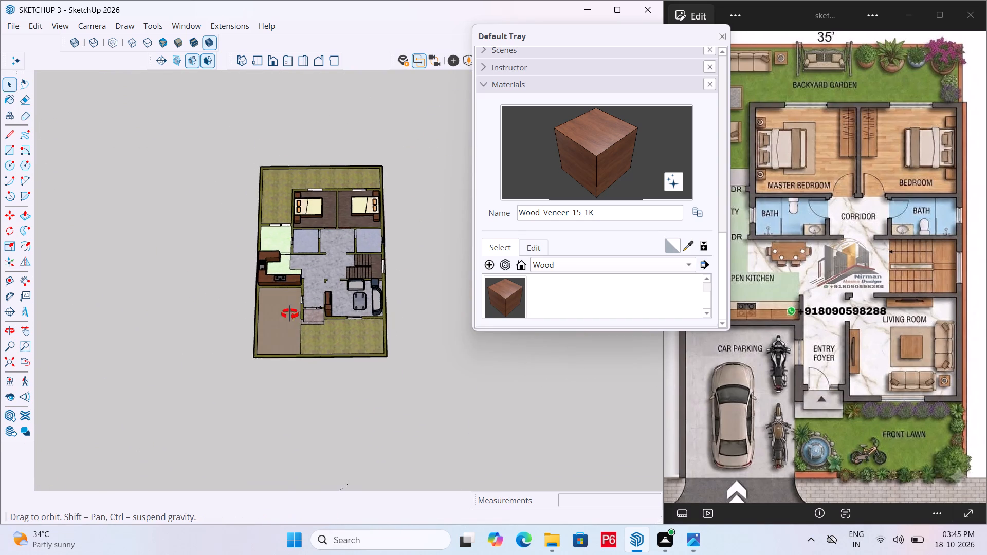
{"action": "middle_click_drag", "start_coordinate": [290, 314], "coordinate": [284, 376]}
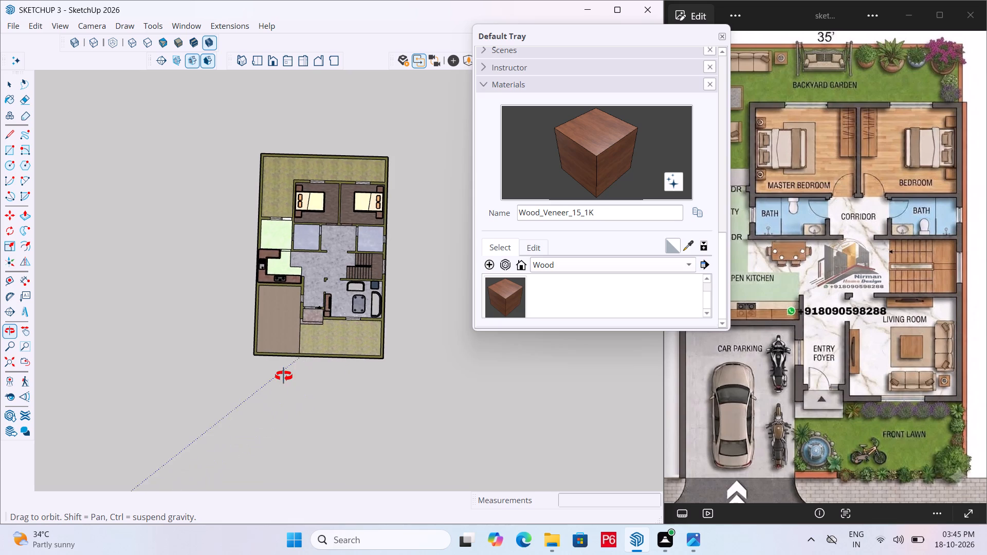
{"action": "middle_click_drag", "start_coordinate": [284, 376], "coordinate": [289, 385]}
{"action": "middle_click", "coordinate": [289, 385]}
{"action": "middle_click", "coordinate": [289, 385]}
{"action": "scroll", "coordinate": [252, 303], "scroll_direction": "down", "scroll_amount": 4}
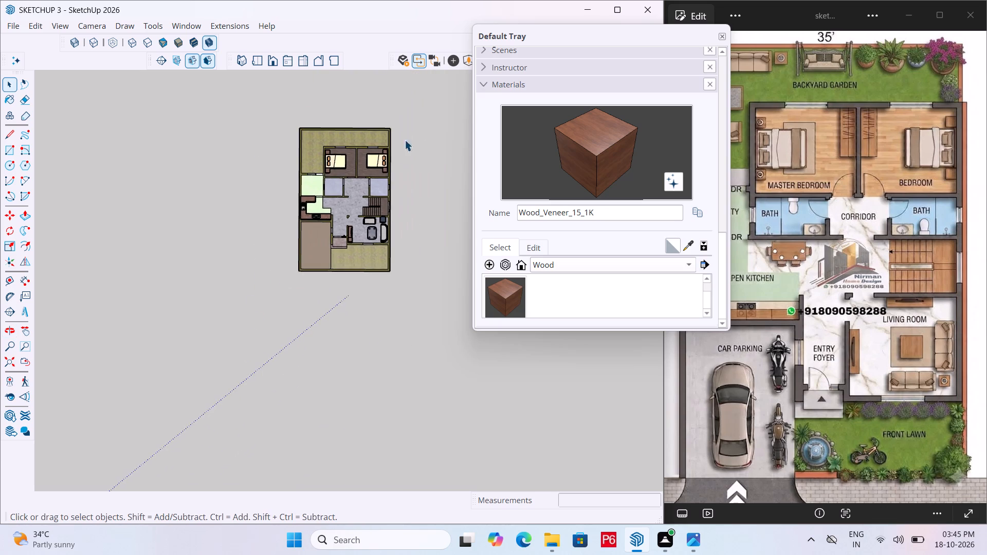
{"action": "scroll", "coordinate": [416, 128], "scroll_direction": "up", "scroll_amount": 5}
{"action": "scroll", "coordinate": [323, 218], "scroll_direction": "up", "scroll_amount": 4}
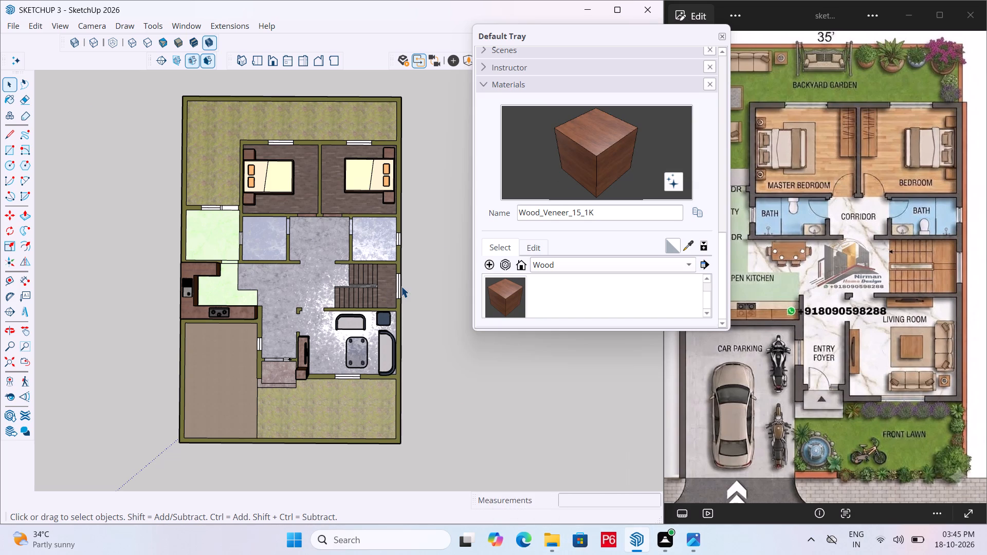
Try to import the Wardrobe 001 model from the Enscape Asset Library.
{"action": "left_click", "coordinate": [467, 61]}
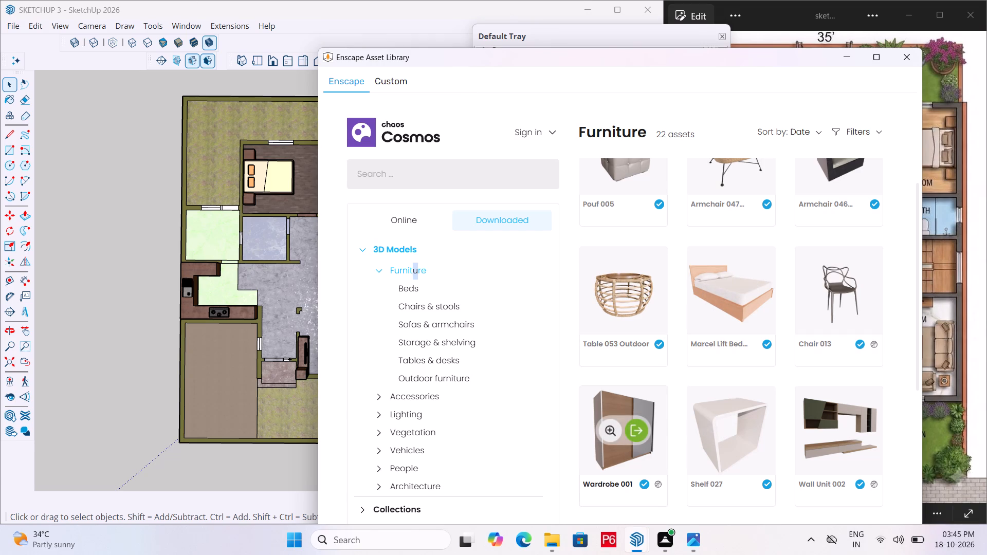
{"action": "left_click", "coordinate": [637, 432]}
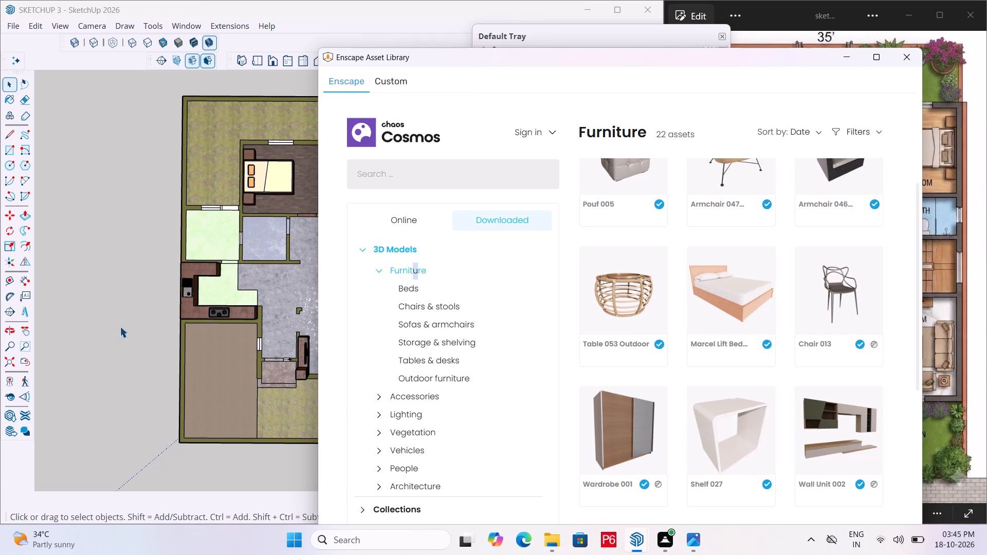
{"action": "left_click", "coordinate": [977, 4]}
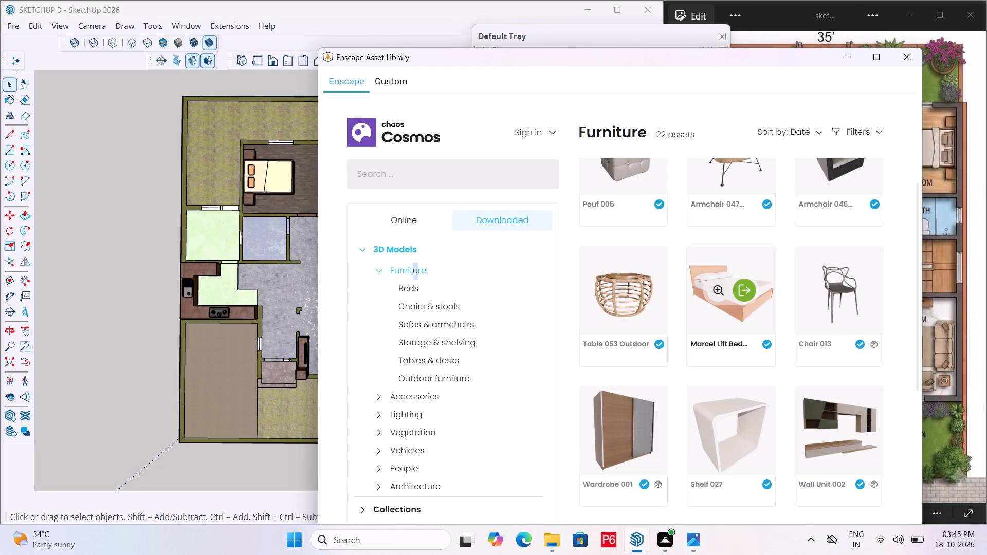
Browse the downloaded furniture models in the Enscape Asset Library for pieces that suit the house, and leave the library.
{"action": "scroll", "coordinate": [776, 354], "scroll_direction": "down", "scroll_amount": 1}
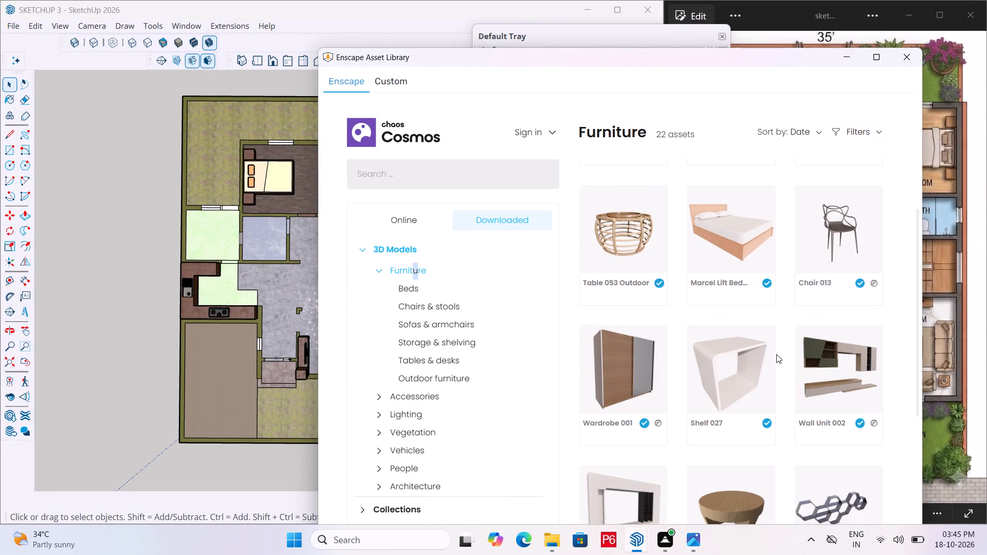
{"action": "scroll", "coordinate": [776, 354], "scroll_direction": "down", "scroll_amount": 5}
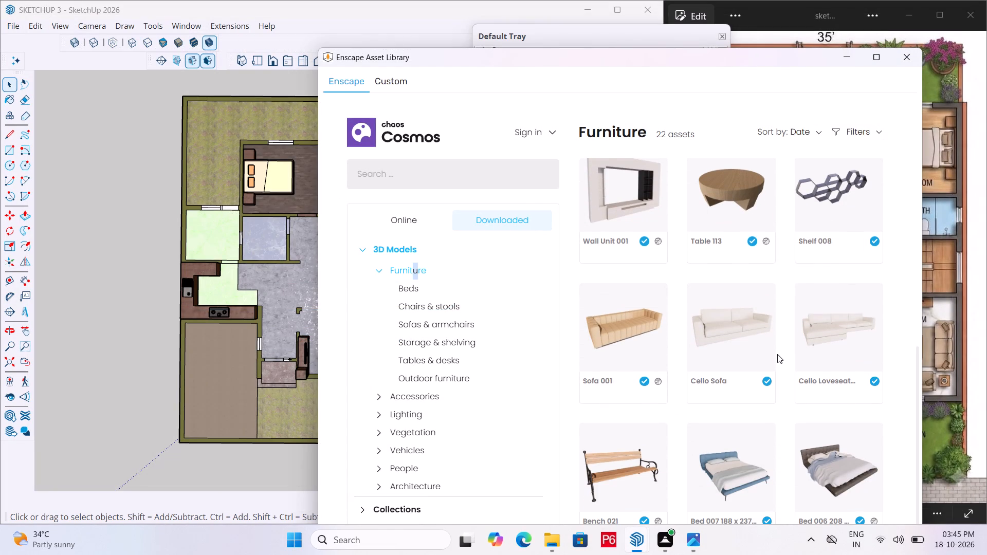
{"action": "scroll", "coordinate": [776, 356], "scroll_direction": "down", "scroll_amount": 7}
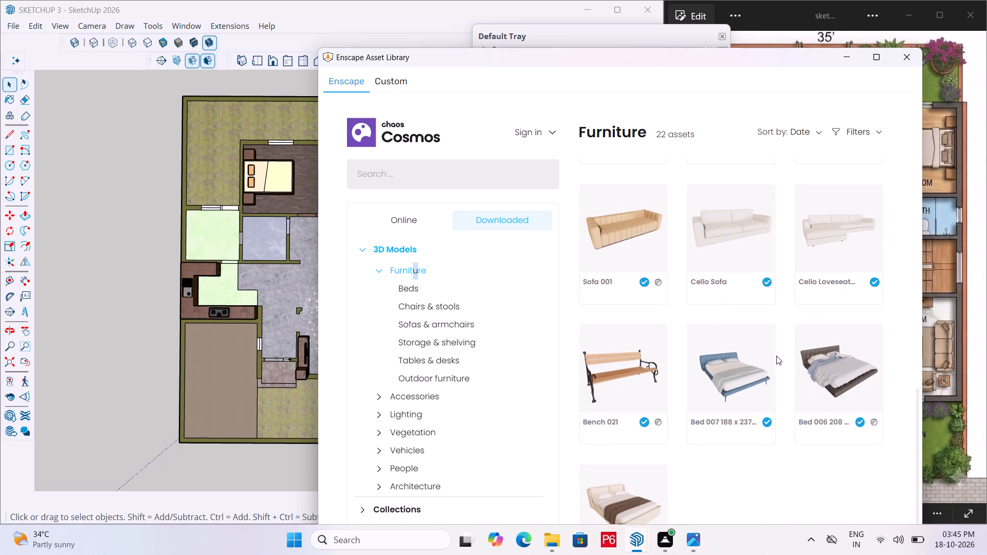
{"action": "scroll", "coordinate": [776, 356], "scroll_direction": "down", "scroll_amount": 2}
{"action": "scroll", "coordinate": [769, 344], "scroll_direction": "up", "scroll_amount": 12}
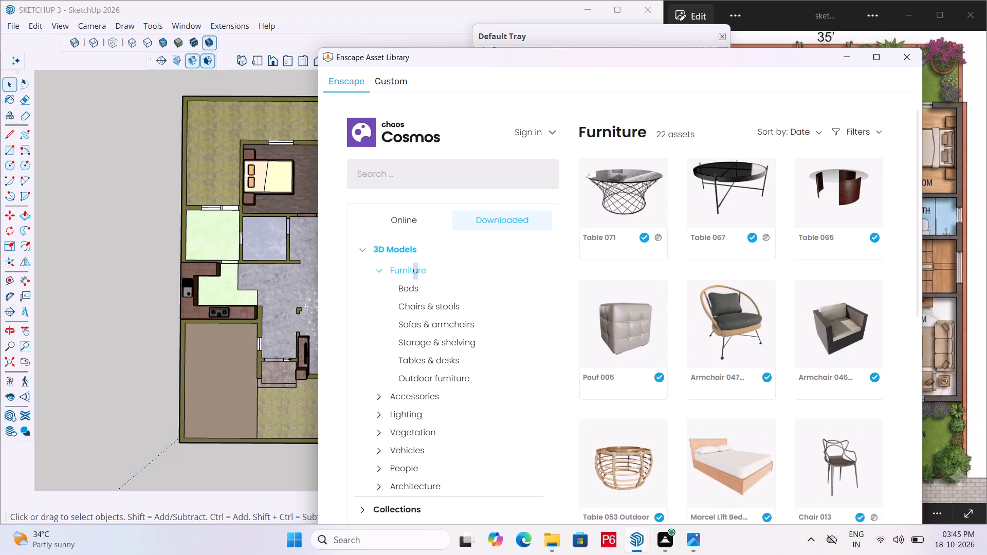
{"action": "scroll", "coordinate": [760, 336], "scroll_direction": "up", "scroll_amount": 7}
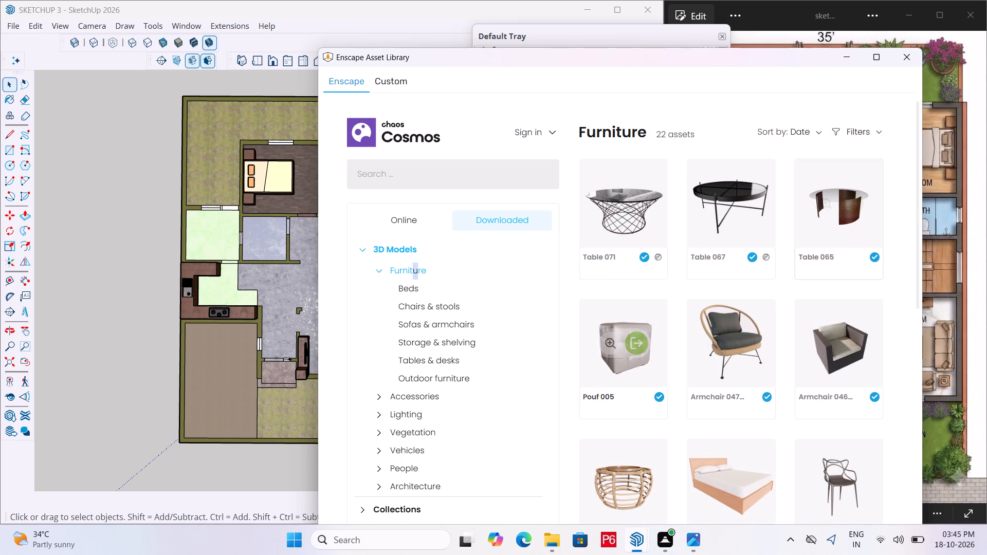
{"action": "left_click", "coordinate": [895, 59]}
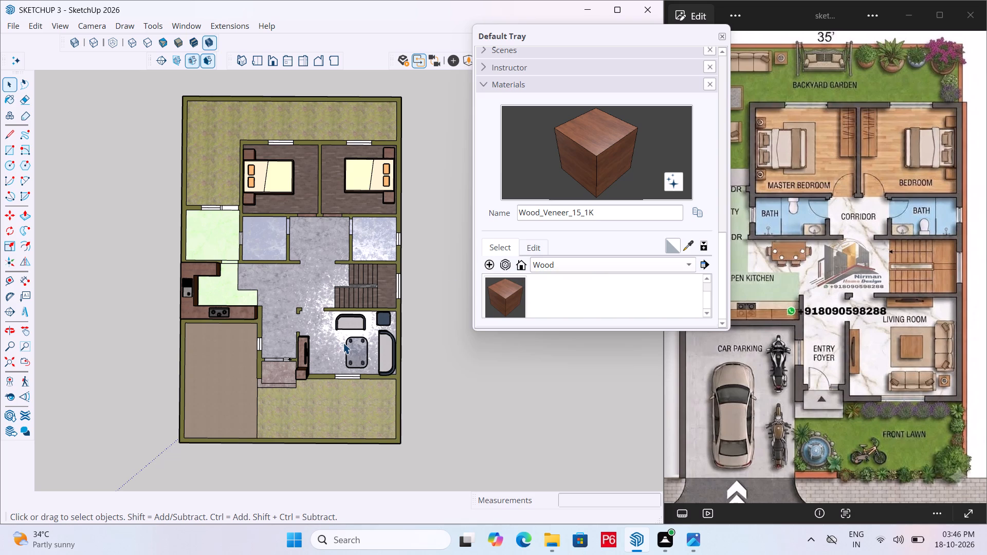
Draw a rectangle about 5' 3" by 2' 4" in the dining area along the bathroom wall and make it a group.
{"action": "scroll", "coordinate": [202, 256], "scroll_direction": "up", "scroll_amount": 6}
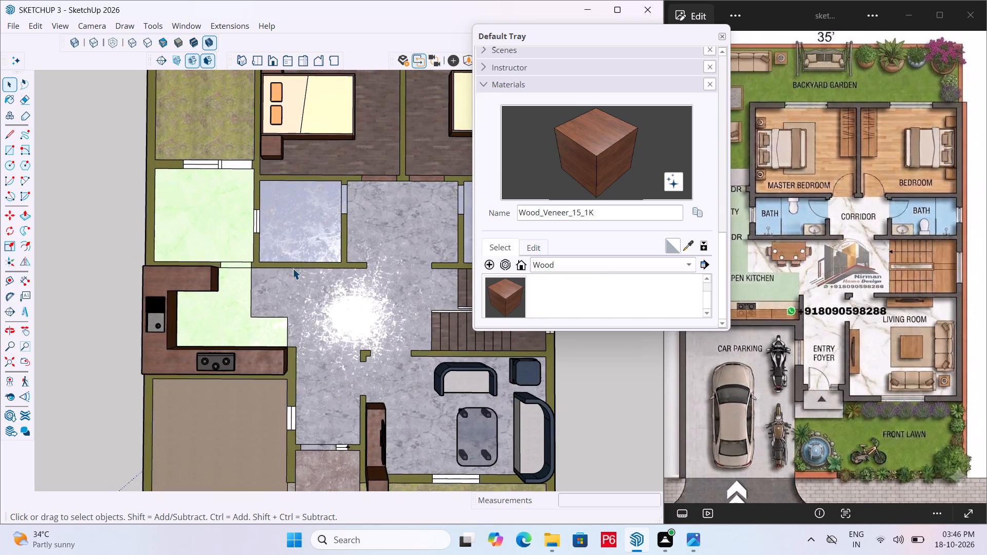
{"action": "scroll", "coordinate": [339, 275], "scroll_direction": "up", "scroll_amount": 6}
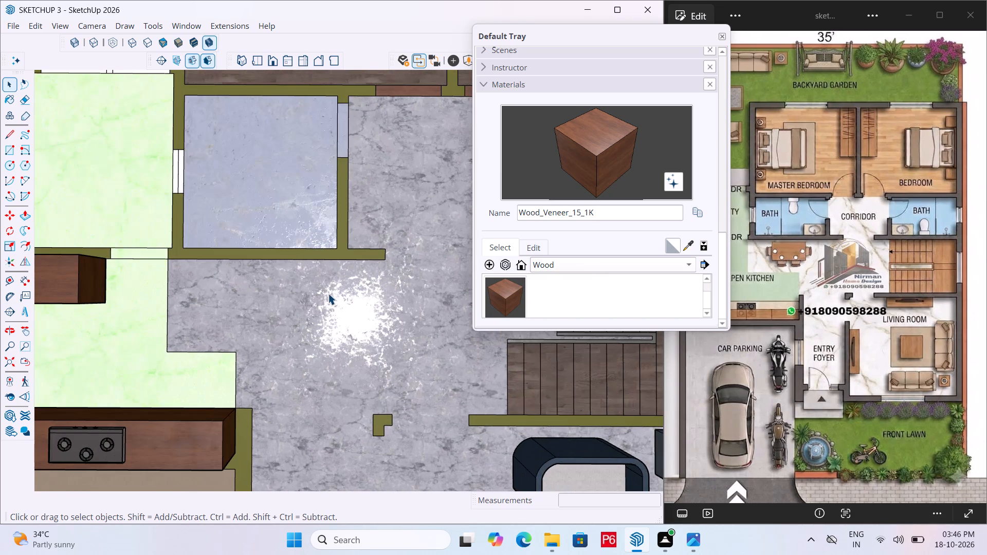
{"action": "key", "text": "r"}
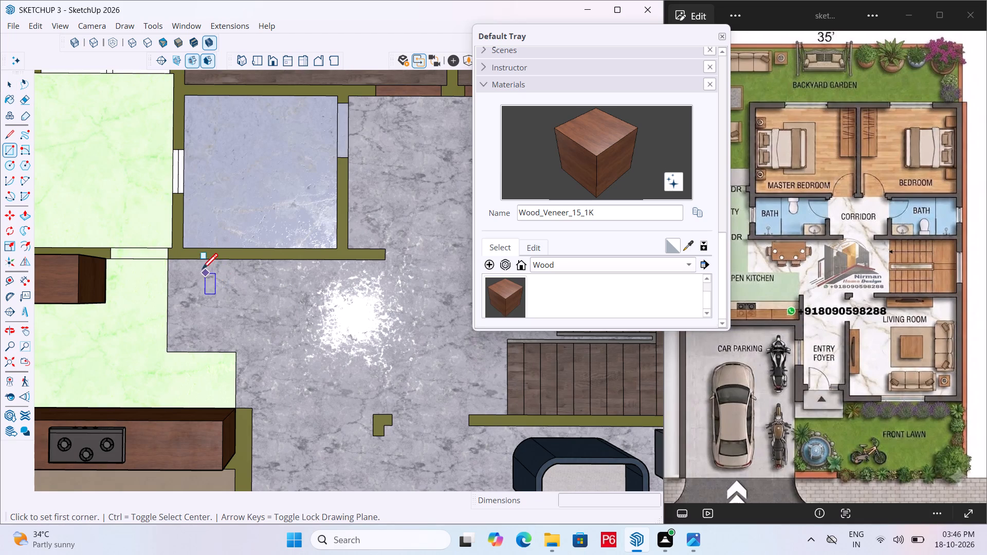
{"action": "left_click", "coordinate": [208, 264]}
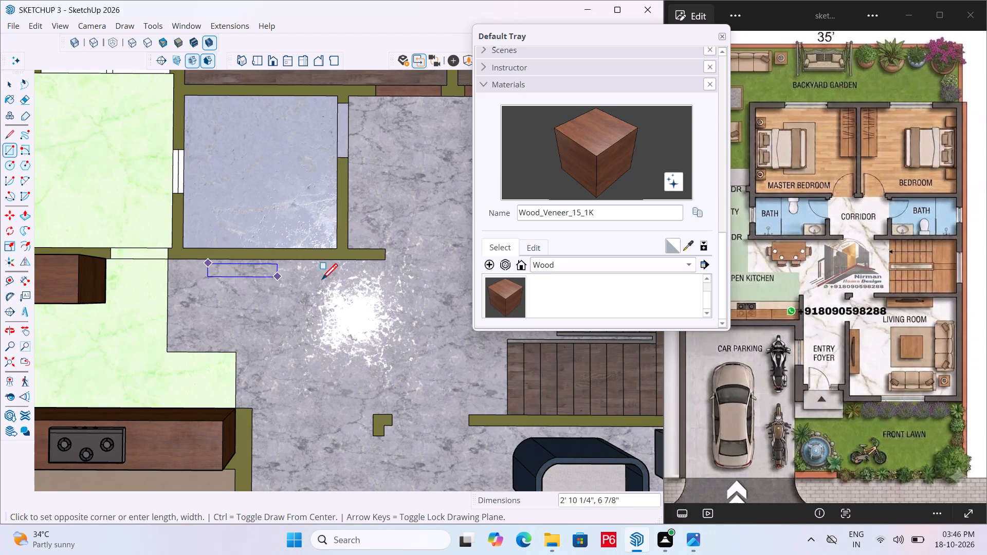
{"action": "left_click", "coordinate": [323, 317]}
{"action": "key", "text": "space"}
{"action": "double_click", "coordinate": [277, 298]}
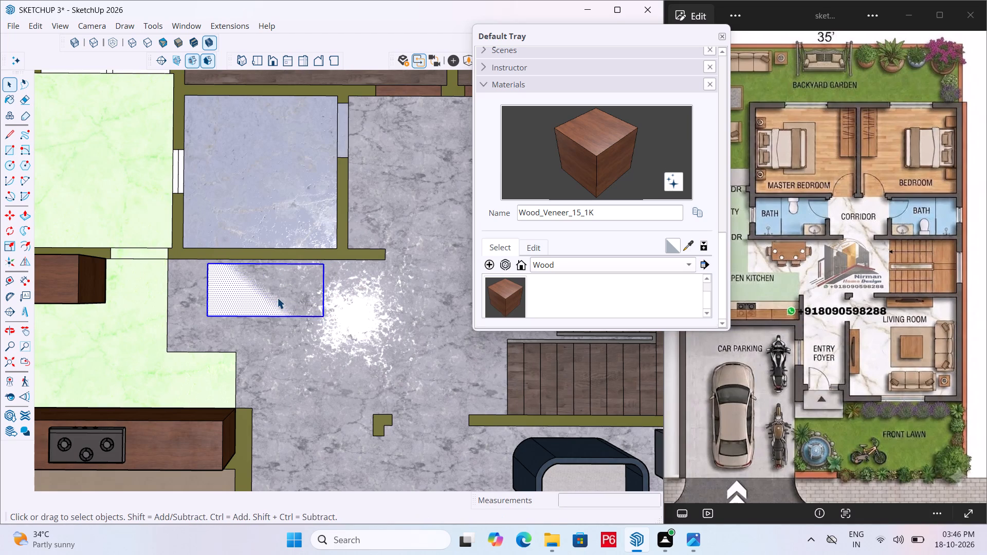
{"action": "left_click", "coordinate": [277, 298]}
{"action": "right_click", "coordinate": [277, 298]}
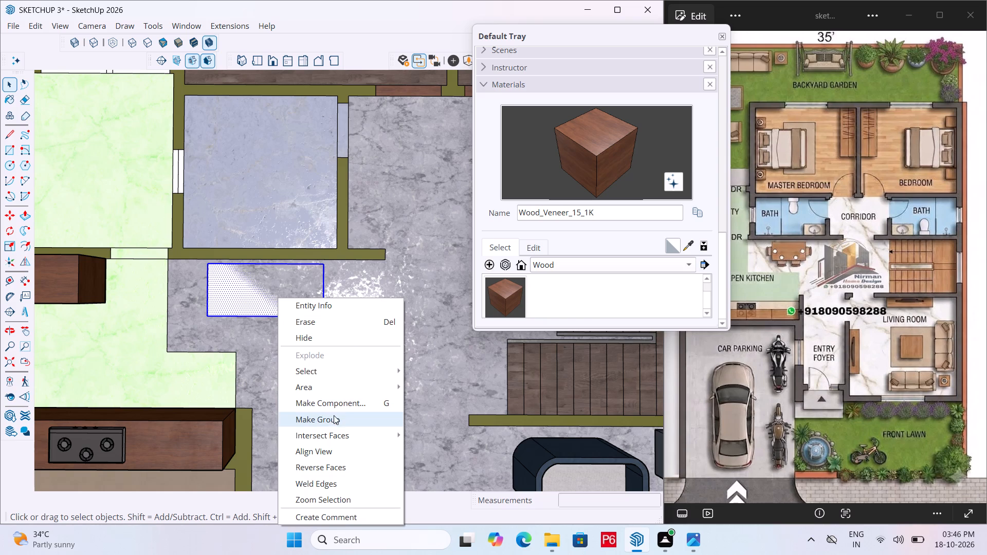
{"action": "left_click", "coordinate": [332, 421]}
Paint the grouped dining-area rectangle with the Wood_Floor_01_1K material and open the group with its face selected.
{"action": "middle_click_drag", "start_coordinate": [269, 305], "coordinate": [181, 178]}
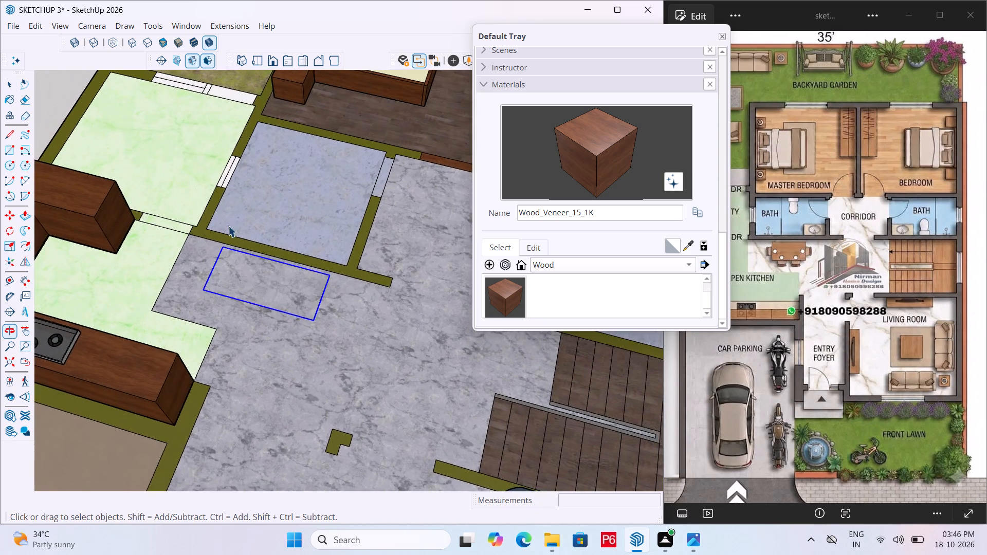
{"action": "scroll", "coordinate": [263, 270], "scroll_direction": "up", "scroll_amount": 3}
{"action": "scroll", "coordinate": [547, 294], "scroll_direction": "up", "scroll_amount": 1}
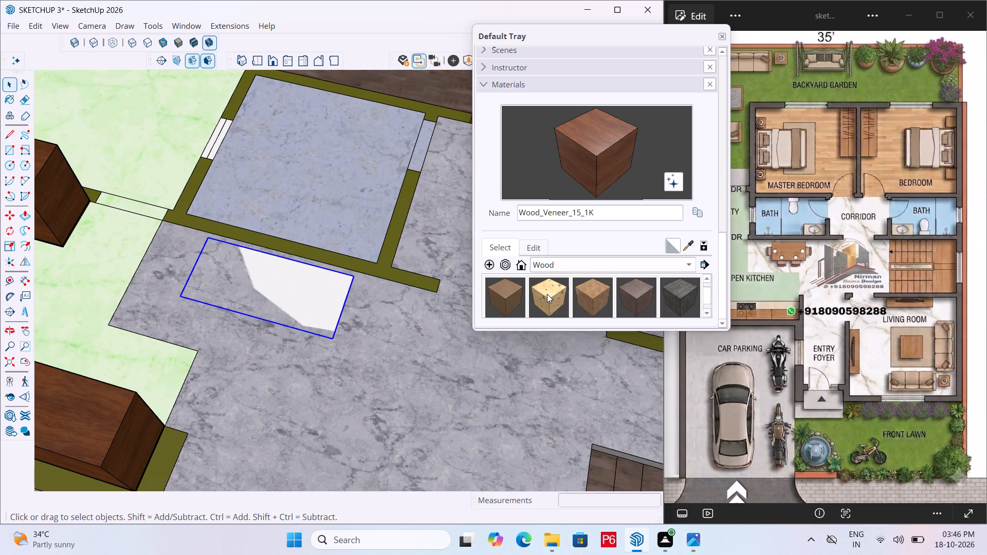
{"action": "left_click", "coordinate": [590, 294]}
{"action": "left_click", "coordinate": [328, 307]}
{"action": "key", "text": "space"}
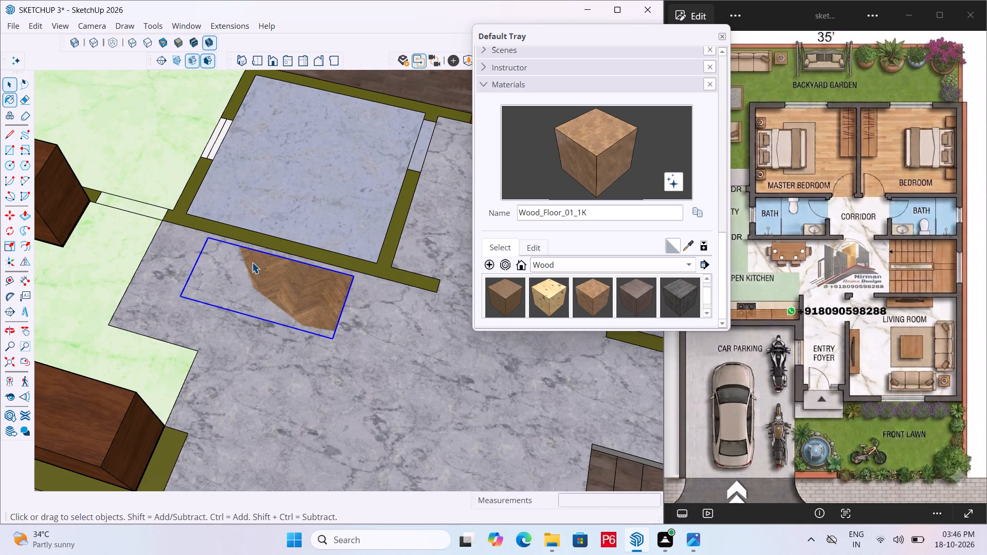
{"action": "double_click", "coordinate": [295, 299]}
{"action": "left_click", "coordinate": [296, 293]}
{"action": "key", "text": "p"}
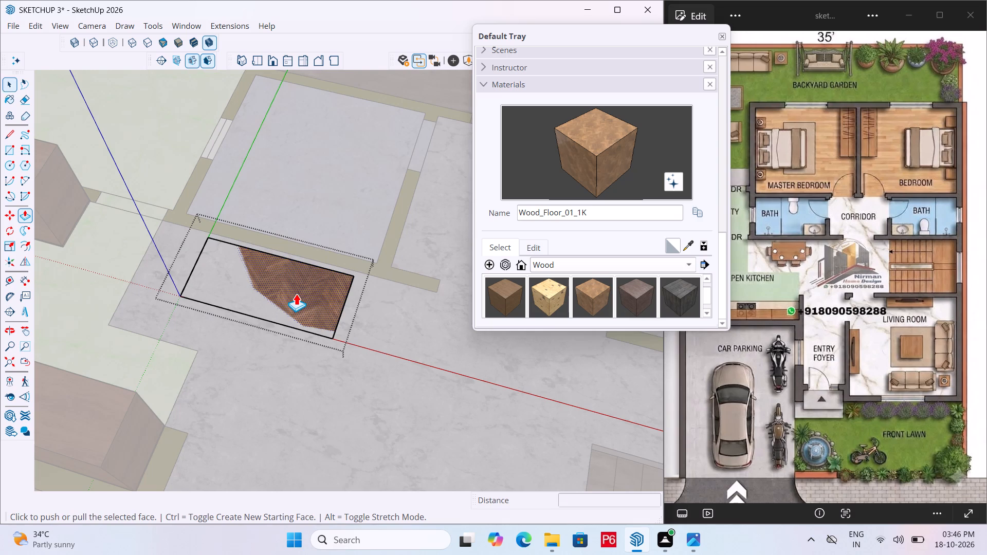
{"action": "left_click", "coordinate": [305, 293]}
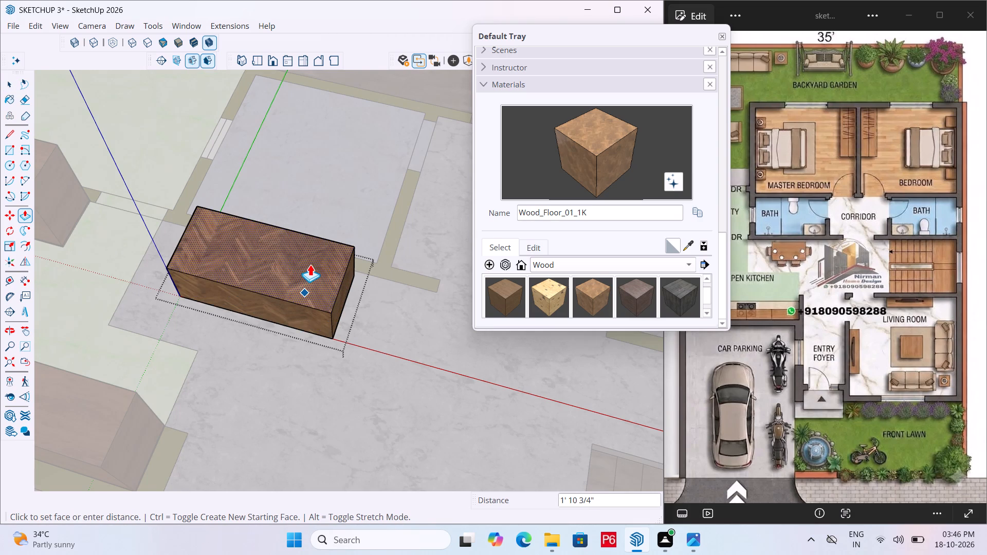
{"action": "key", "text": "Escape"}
Draw a square of about 2 11/16" inside the rectangle at its kitchen-side corner farthest from the bathroom wall.
{"action": "scroll", "coordinate": [199, 276], "scroll_direction": "up", "scroll_amount": 5}
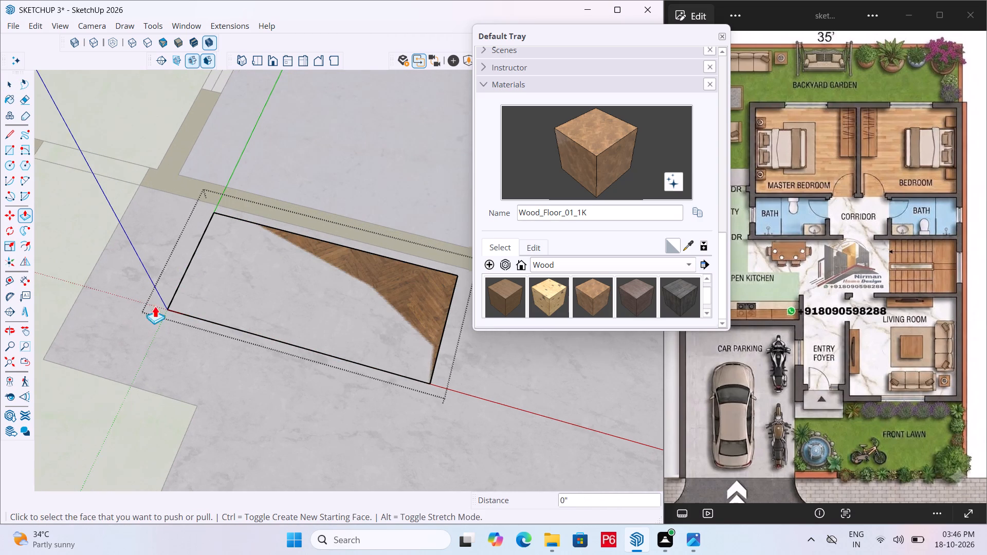
{"action": "scroll", "coordinate": [178, 285], "scroll_direction": "up", "scroll_amount": 1}
{"action": "key", "text": "r"}
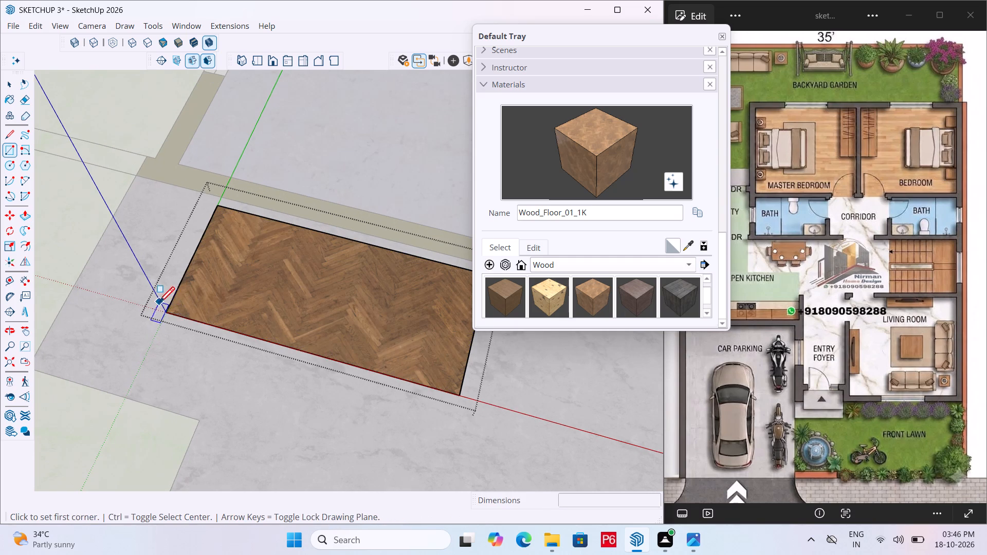
{"action": "left_click", "coordinate": [167, 311]}
{"action": "scroll", "coordinate": [183, 303], "scroll_direction": "up", "scroll_amount": 4}
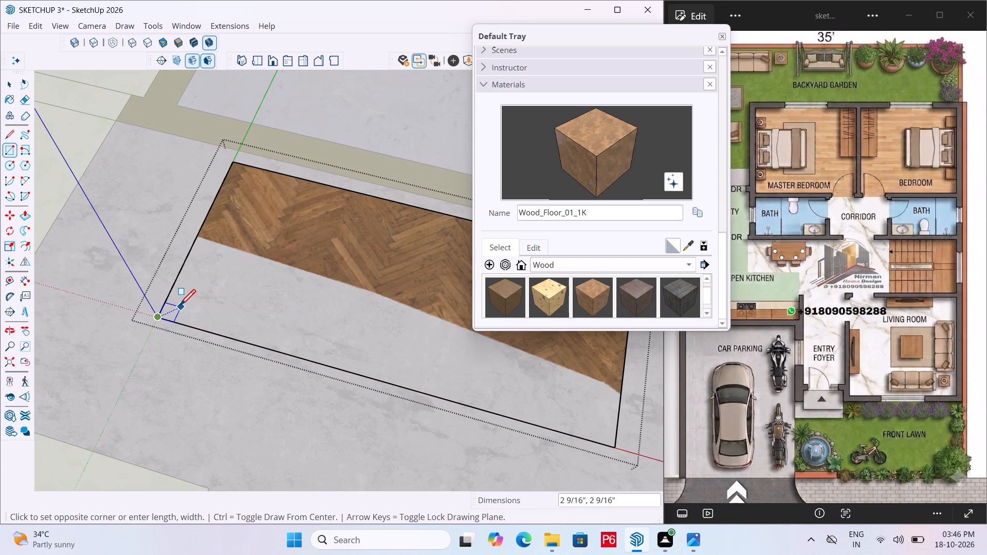
{"action": "left_click", "coordinate": [182, 308]}
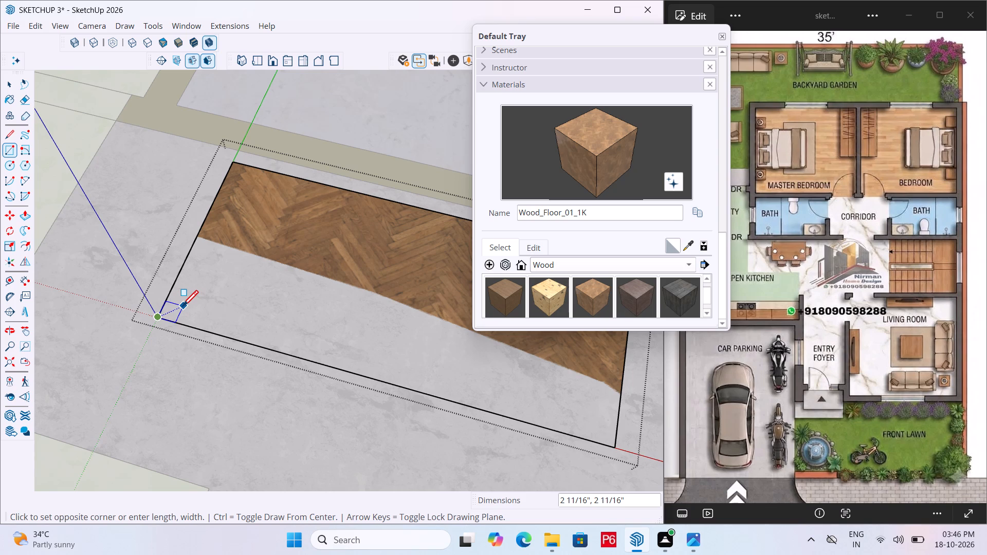
{"action": "scroll", "coordinate": [75, 258], "scroll_direction": "down", "scroll_amount": 1}
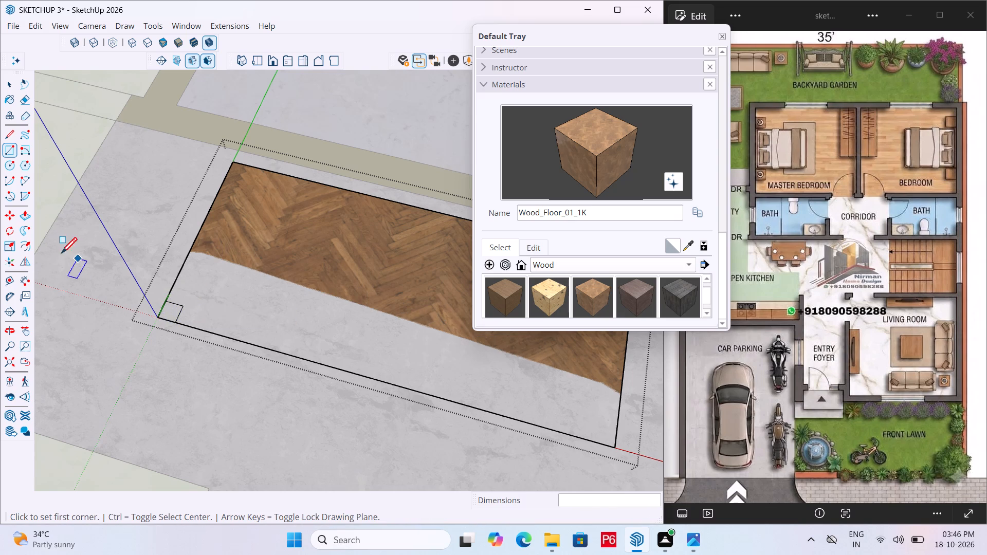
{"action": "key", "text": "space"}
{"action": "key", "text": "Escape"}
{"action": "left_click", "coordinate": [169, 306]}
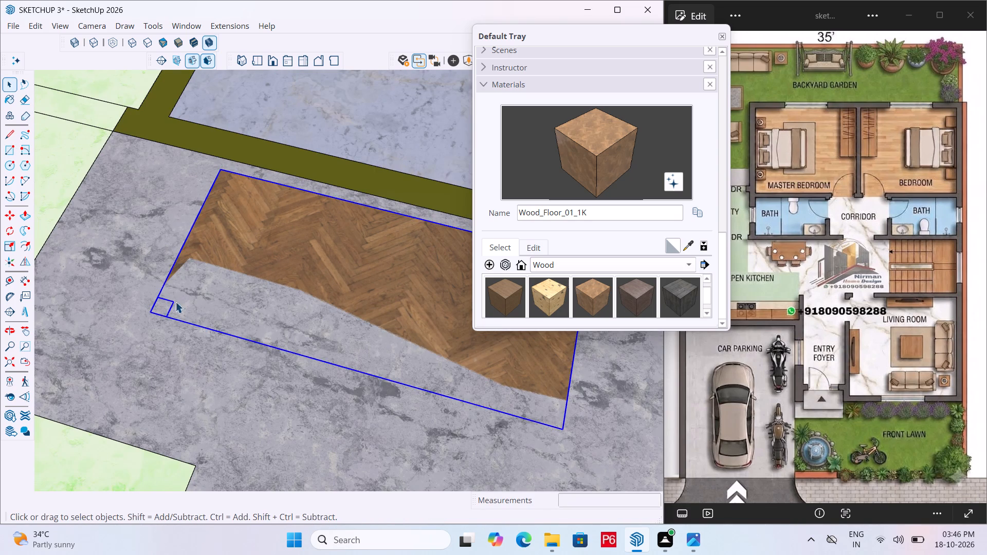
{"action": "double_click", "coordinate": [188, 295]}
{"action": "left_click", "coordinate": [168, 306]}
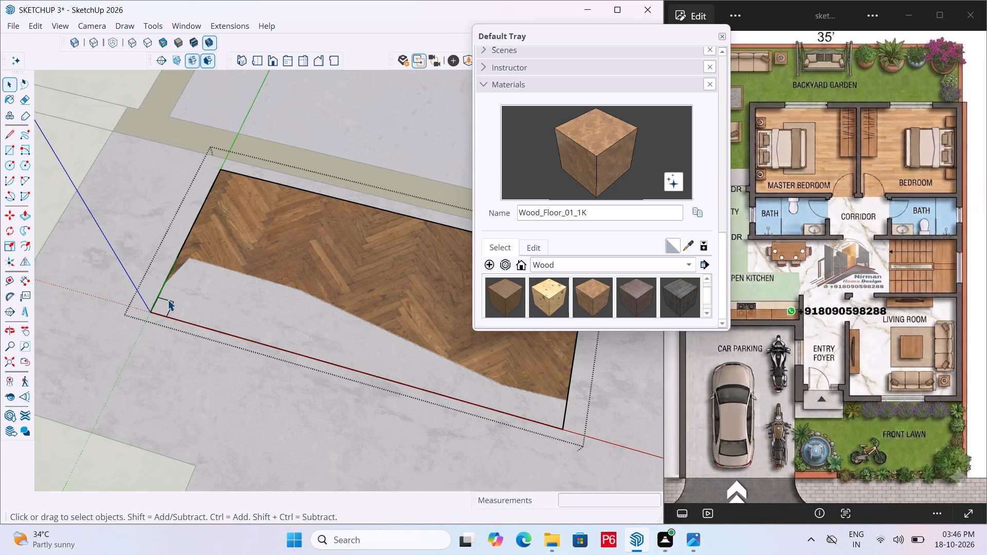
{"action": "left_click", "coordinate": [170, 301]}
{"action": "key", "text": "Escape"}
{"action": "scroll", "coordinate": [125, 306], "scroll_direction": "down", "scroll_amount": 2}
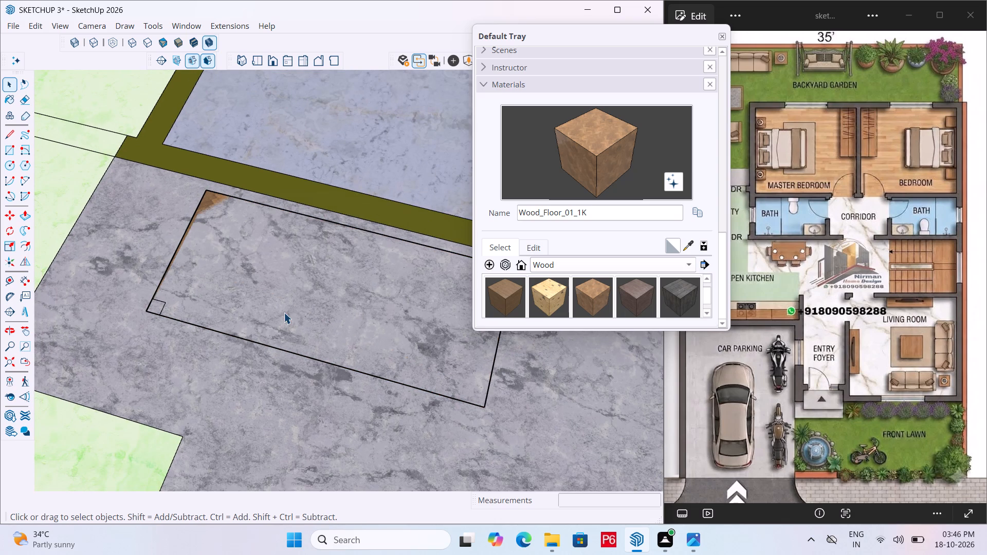
Reopen the rectangle group and draw a small leg rectangle inside the opposite corner of the long edge facing away from the wall.
{"action": "left_click", "coordinate": [287, 310]}
{"action": "left_click", "coordinate": [282, 310]}
{"action": "left_click", "coordinate": [278, 311]}
{"action": "left_click", "coordinate": [277, 311]}
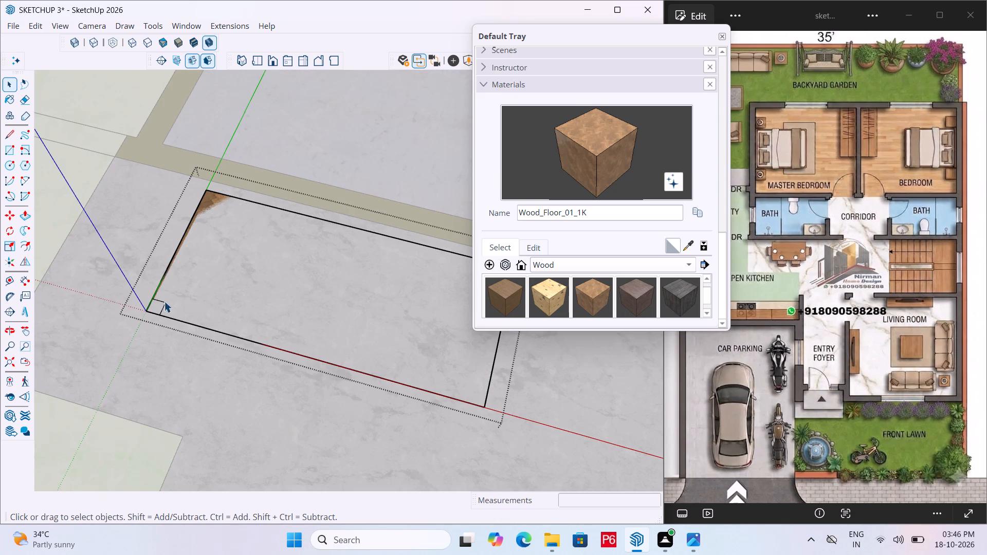
{"action": "scroll", "coordinate": [500, 367], "scroll_direction": "up", "scroll_amount": 4}
{"action": "key", "text": "r"}
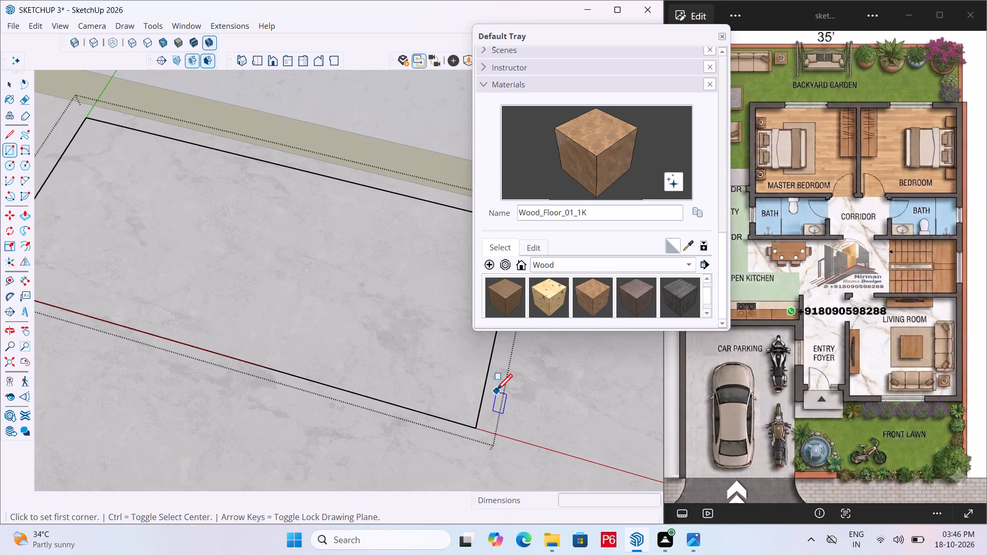
{"action": "left_click", "coordinate": [476, 424]}
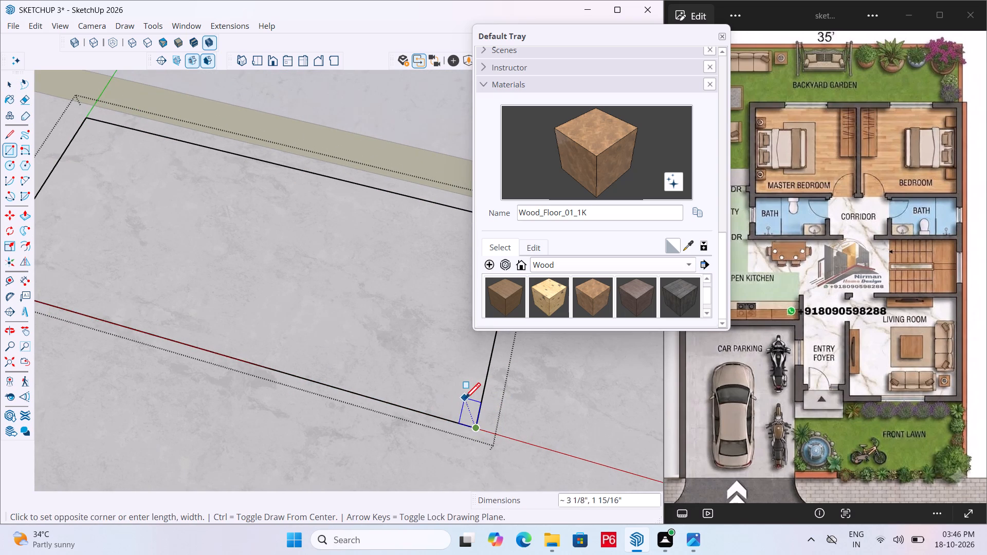
{"action": "left_click", "coordinate": [457, 400]}
{"action": "scroll", "coordinate": [506, 406], "scroll_direction": "down", "scroll_amount": 6}
{"action": "scroll", "coordinate": [190, 379], "scroll_direction": "down", "scroll_amount": 3}
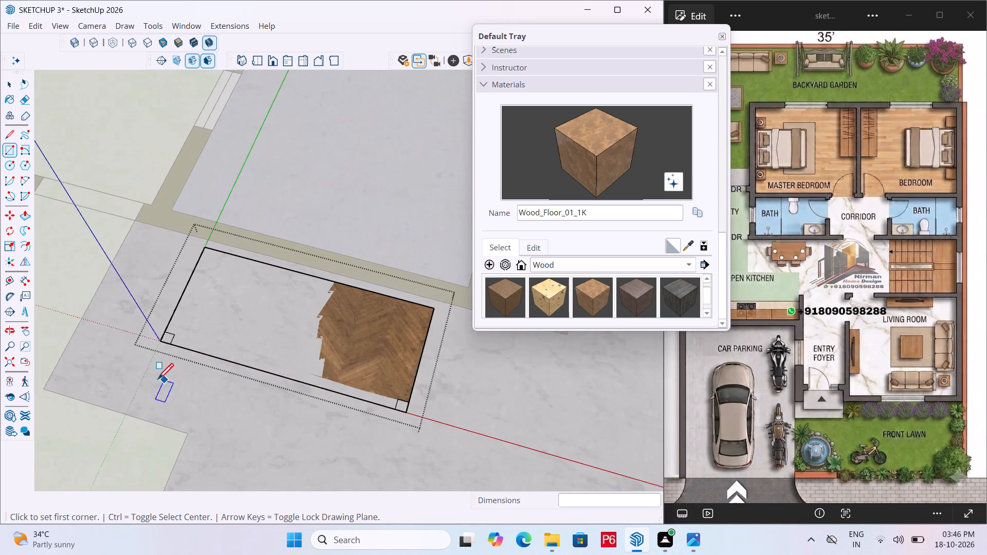
Draw a third leg rectangle, about 3" in size, inside the wall-side corner farthest from the kitchen.
{"action": "scroll", "coordinate": [449, 306], "scroll_direction": "up", "scroll_amount": 6}
{"action": "left_click", "coordinate": [422, 312]}
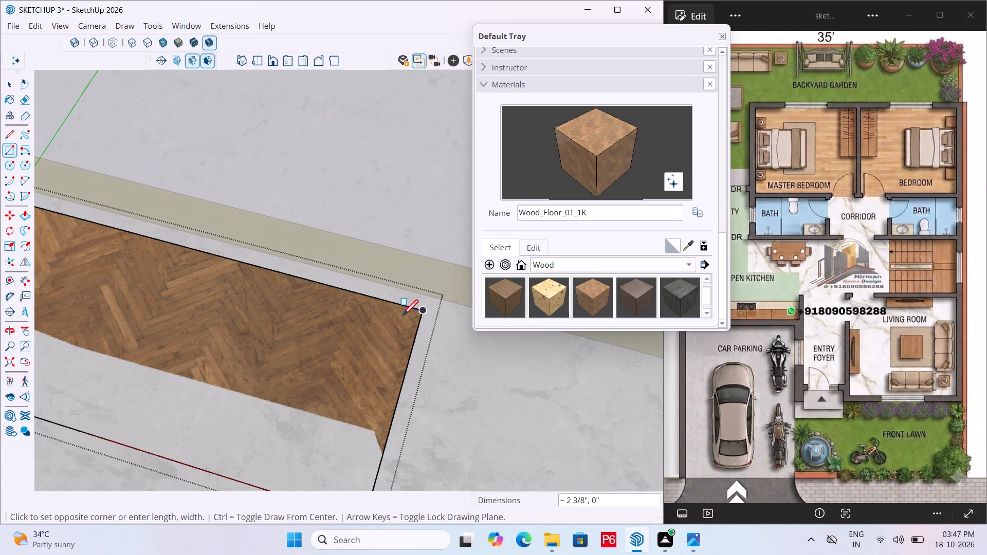
{"action": "scroll", "coordinate": [395, 321], "scroll_direction": "up", "scroll_amount": 5}
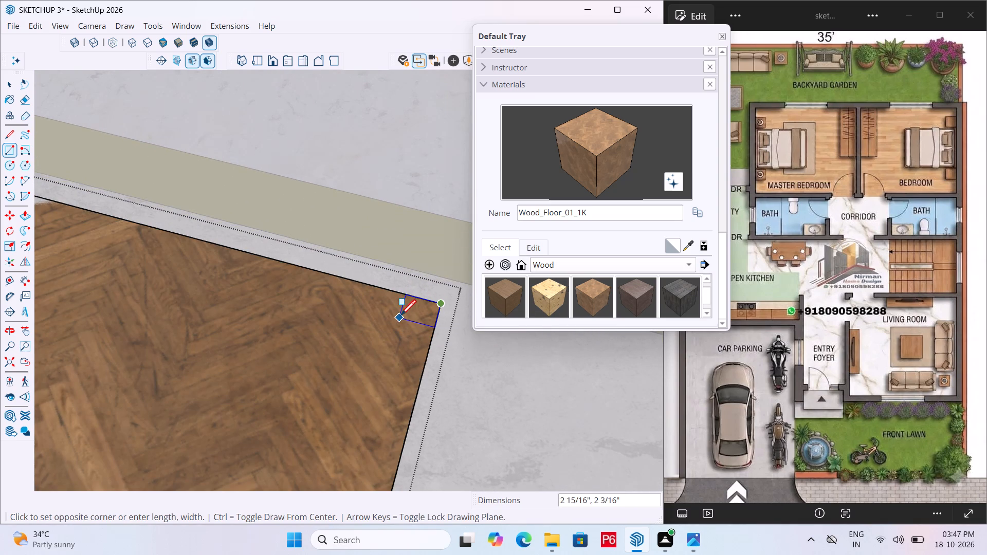
{"action": "left_click_drag", "start_coordinate": [398, 325], "coordinate": [405, 323]}
{"action": "scroll", "coordinate": [427, 308], "scroll_direction": "down", "scroll_amount": 7}
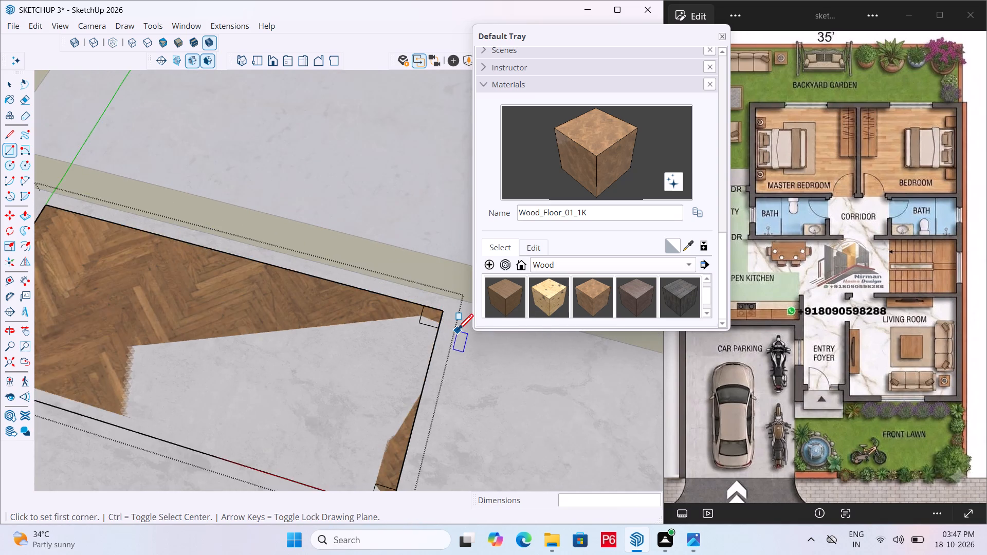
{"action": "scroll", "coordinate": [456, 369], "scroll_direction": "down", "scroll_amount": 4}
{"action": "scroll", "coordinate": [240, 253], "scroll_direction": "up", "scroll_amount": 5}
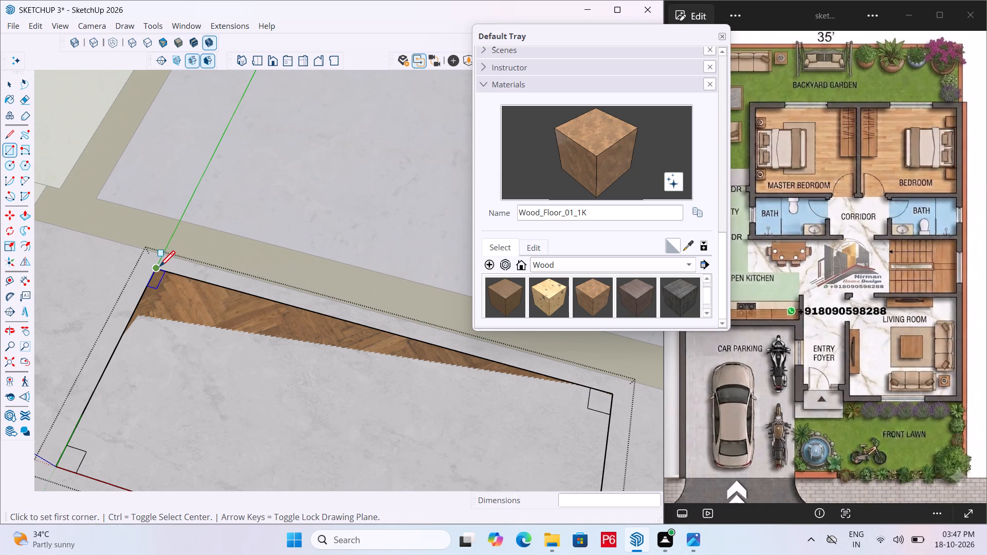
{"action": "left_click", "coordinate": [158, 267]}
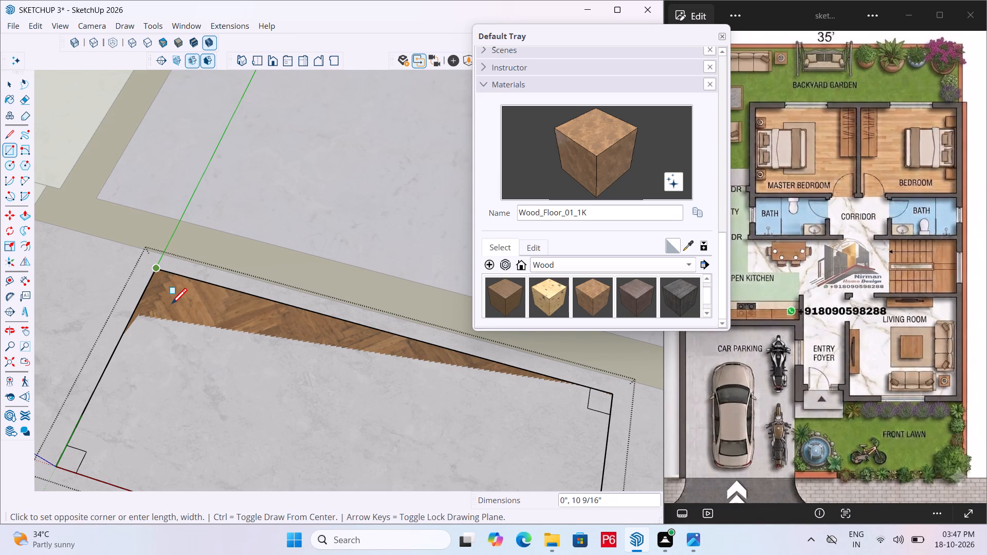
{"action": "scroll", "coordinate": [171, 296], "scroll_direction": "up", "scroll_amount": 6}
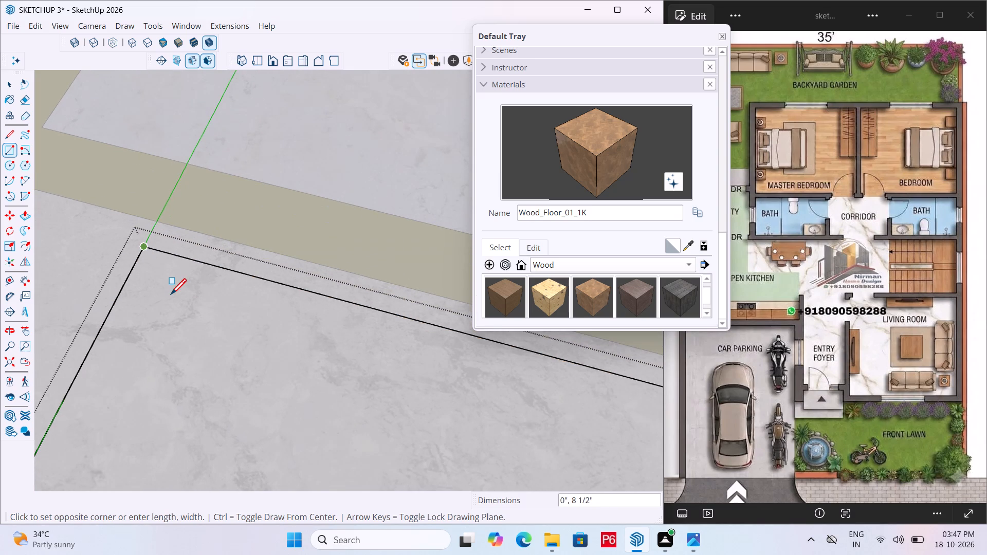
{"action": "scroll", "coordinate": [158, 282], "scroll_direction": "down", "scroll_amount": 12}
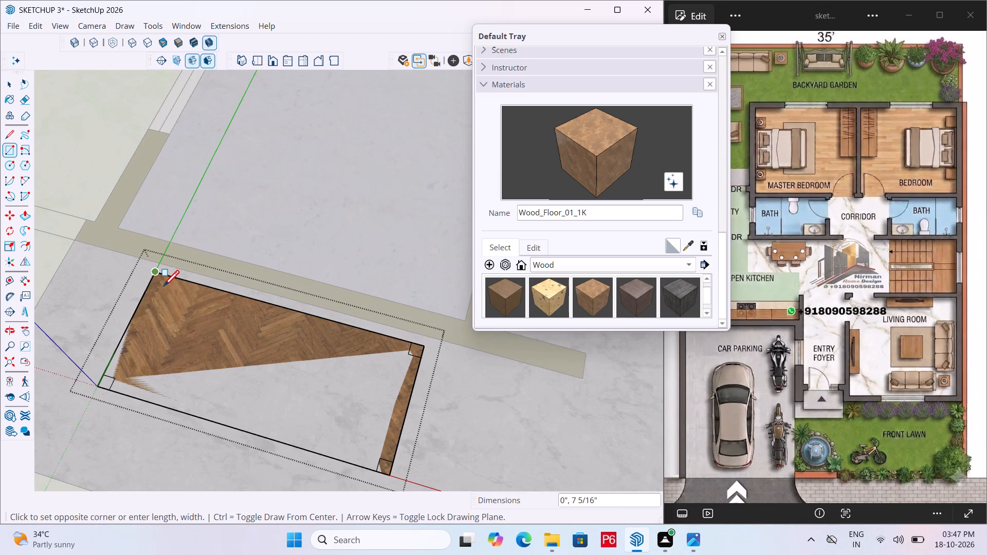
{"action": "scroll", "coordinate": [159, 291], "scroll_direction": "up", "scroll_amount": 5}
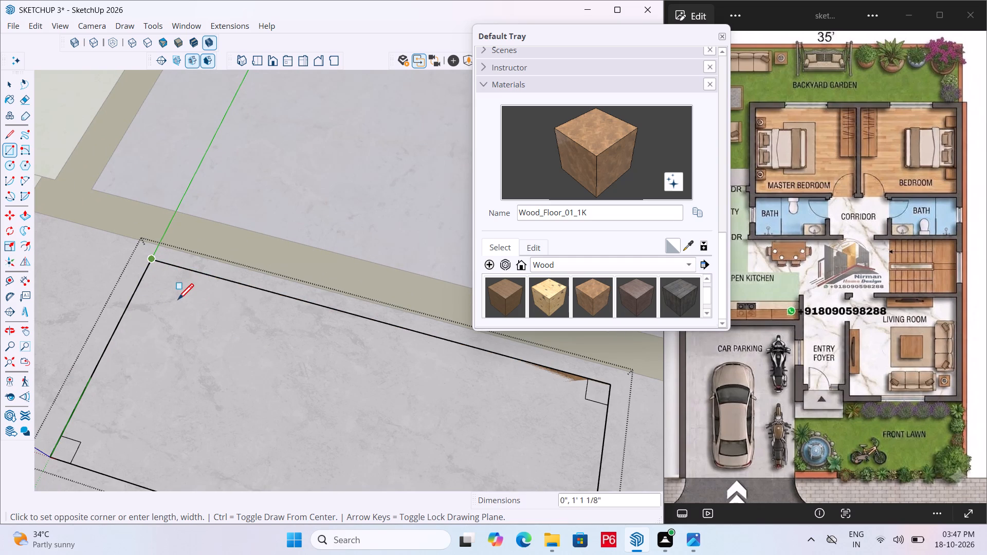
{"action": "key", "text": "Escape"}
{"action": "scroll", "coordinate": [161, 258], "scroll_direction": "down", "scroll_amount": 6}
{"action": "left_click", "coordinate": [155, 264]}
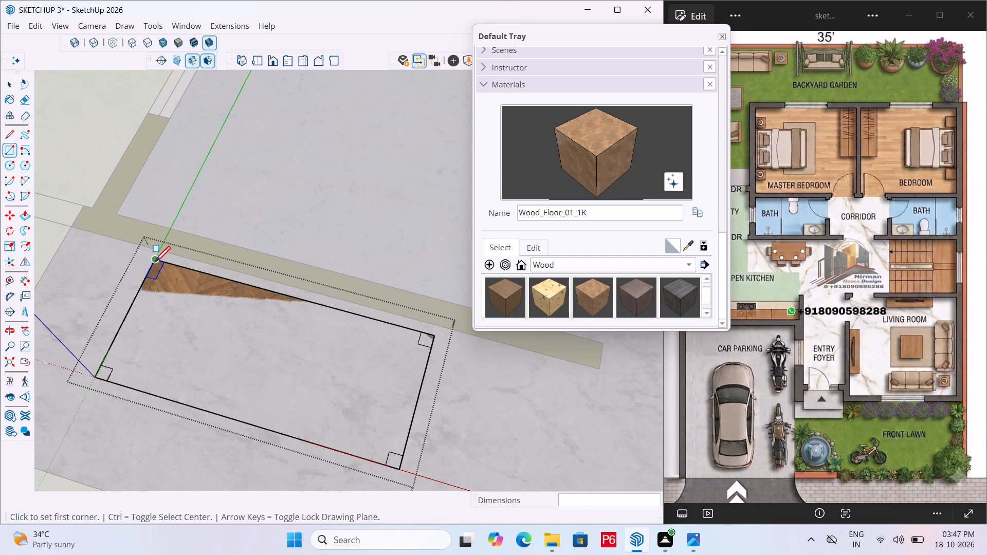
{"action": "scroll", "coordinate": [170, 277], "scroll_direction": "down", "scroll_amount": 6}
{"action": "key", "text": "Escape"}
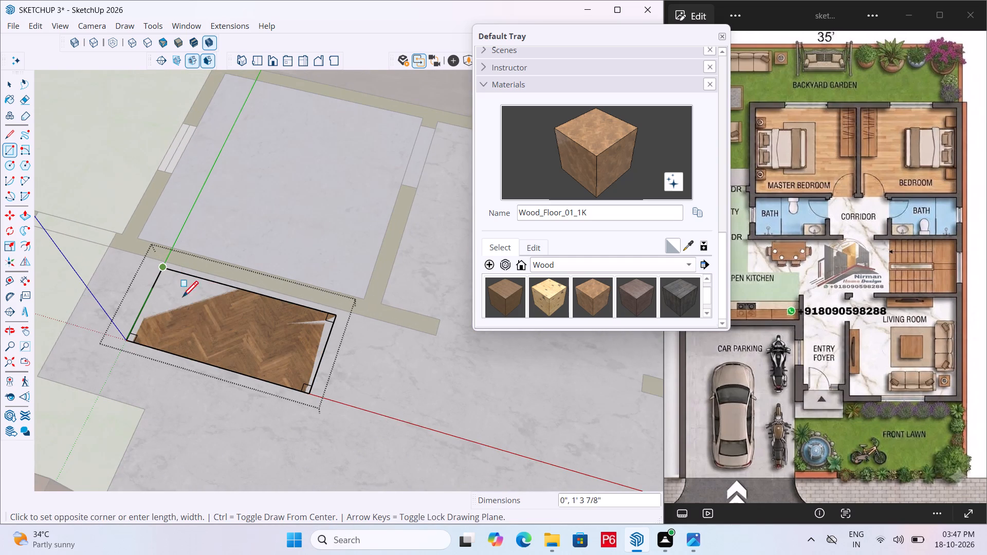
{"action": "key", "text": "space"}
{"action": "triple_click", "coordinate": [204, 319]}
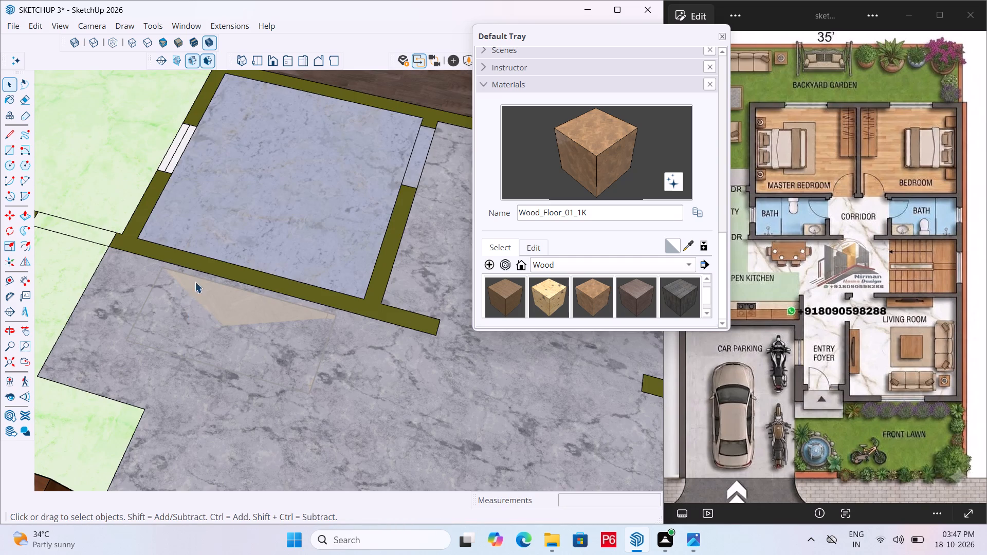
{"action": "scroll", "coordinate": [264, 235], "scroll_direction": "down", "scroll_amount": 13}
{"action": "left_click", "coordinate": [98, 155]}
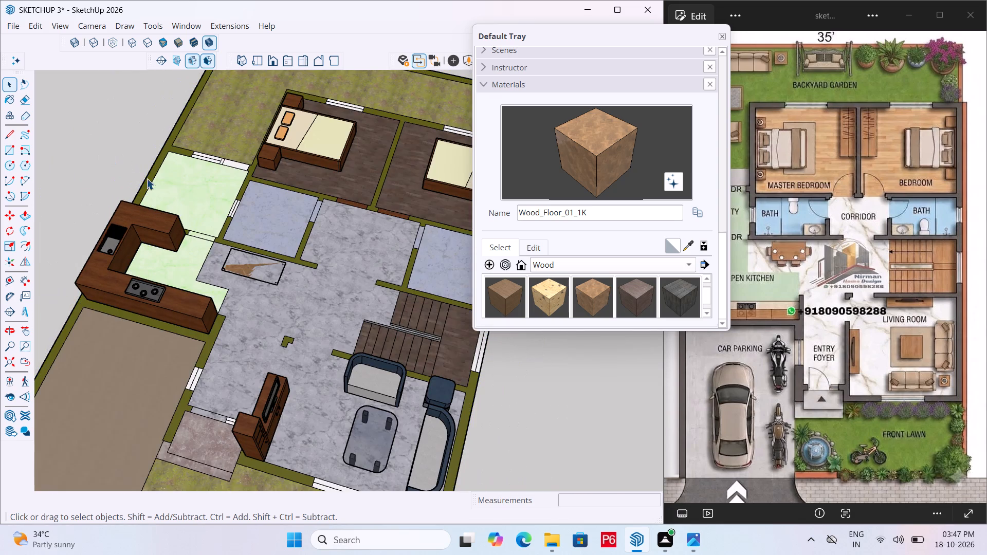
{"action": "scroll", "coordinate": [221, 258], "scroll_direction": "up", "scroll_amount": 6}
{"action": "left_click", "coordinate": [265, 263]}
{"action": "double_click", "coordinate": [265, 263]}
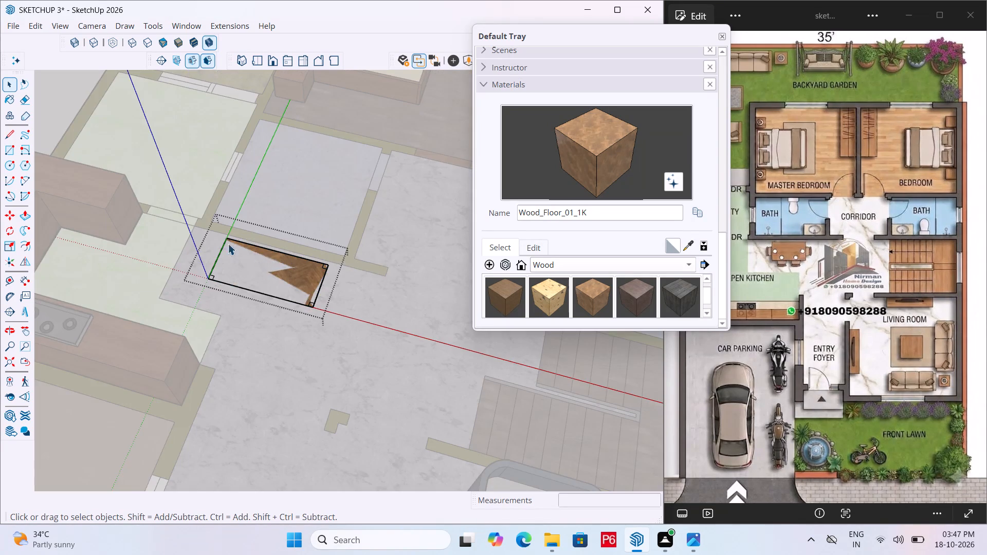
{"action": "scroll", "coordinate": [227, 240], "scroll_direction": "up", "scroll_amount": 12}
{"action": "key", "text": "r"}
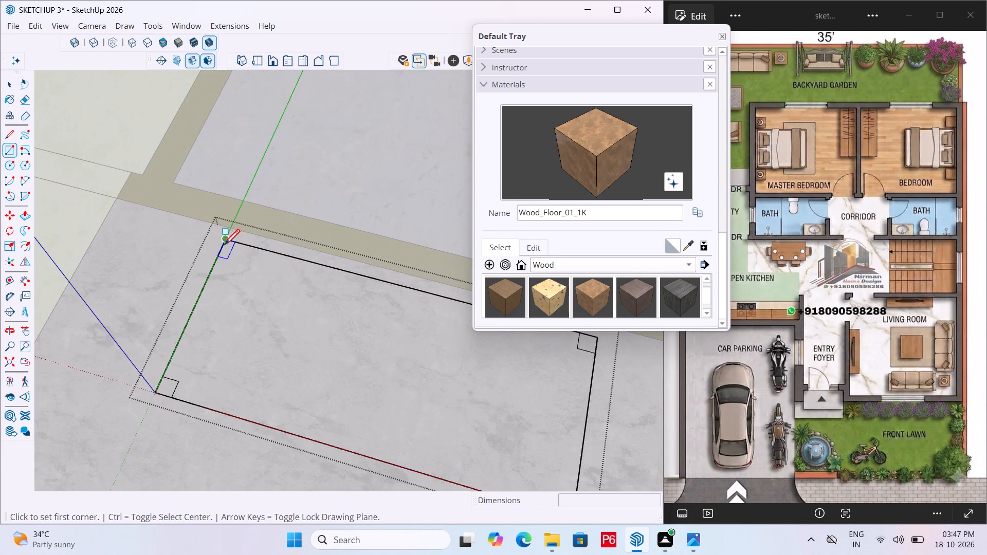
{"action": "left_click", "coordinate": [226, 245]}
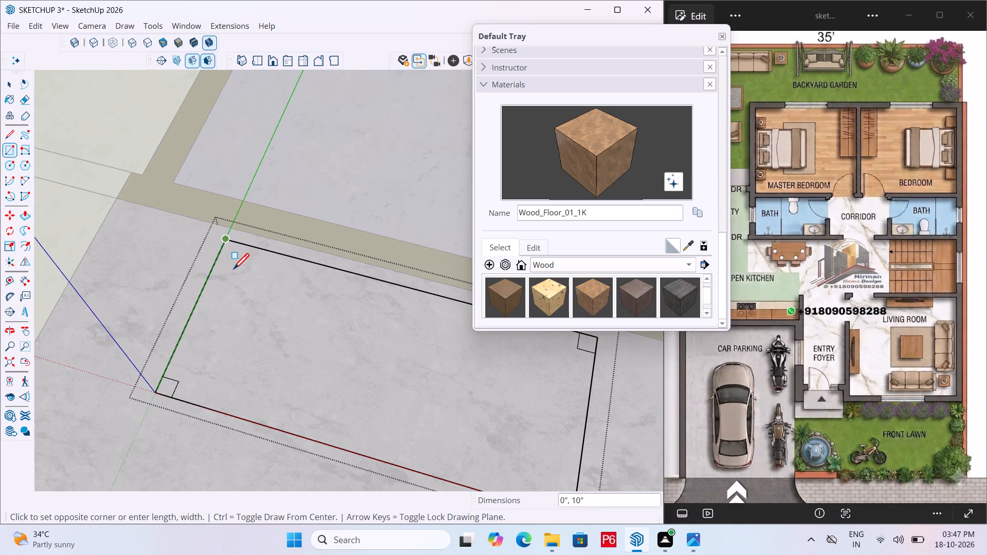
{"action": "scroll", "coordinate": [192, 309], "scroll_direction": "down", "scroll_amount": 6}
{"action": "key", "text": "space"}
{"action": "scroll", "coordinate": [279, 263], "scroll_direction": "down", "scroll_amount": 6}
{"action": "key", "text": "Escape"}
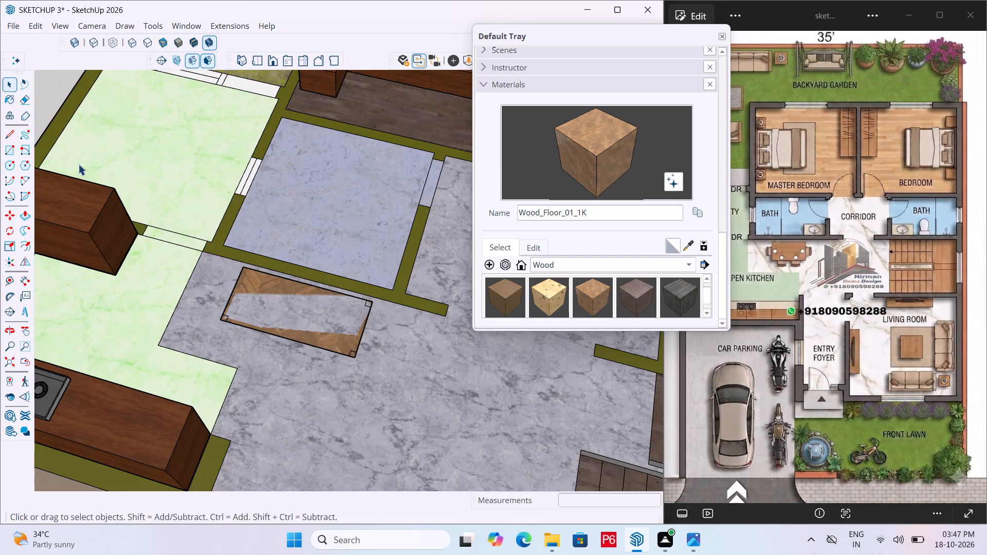
Save the model.
{"action": "double_click", "coordinate": [55, 88]}
{"action": "key", "text": "ctrl+s"}
{"action": "key", "text": "ctrl+s"}
{"action": "key", "text": "ctrl+s"}
{"action": "key", "text": "ctrl+s"}
{"action": "key", "text": "ctrl+s"}
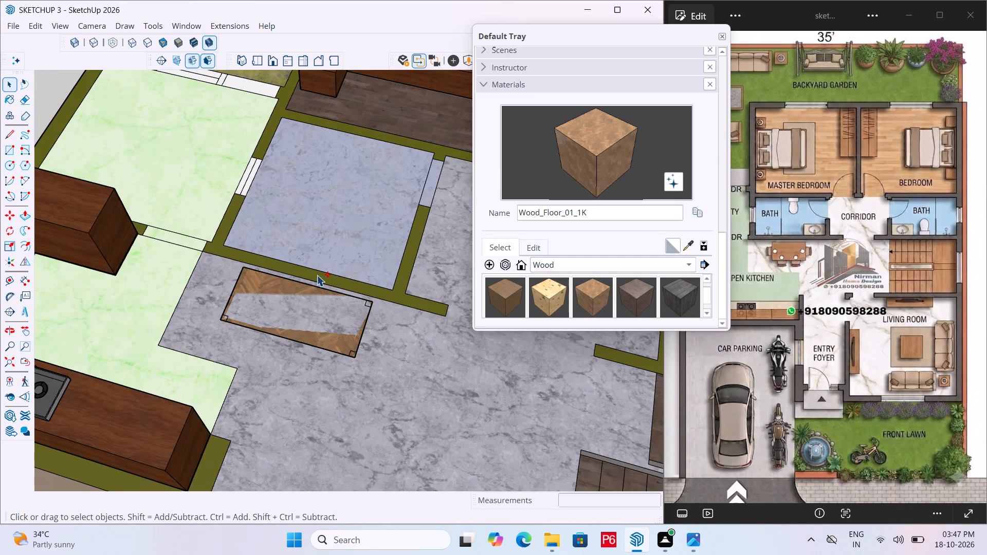
Reopen the table rectangle group and draw a fourth leg square of about 3 5/8" inside the wall-side corner nearest the kitchen.
{"action": "scroll", "coordinate": [270, 284], "scroll_direction": "up", "scroll_amount": 7}
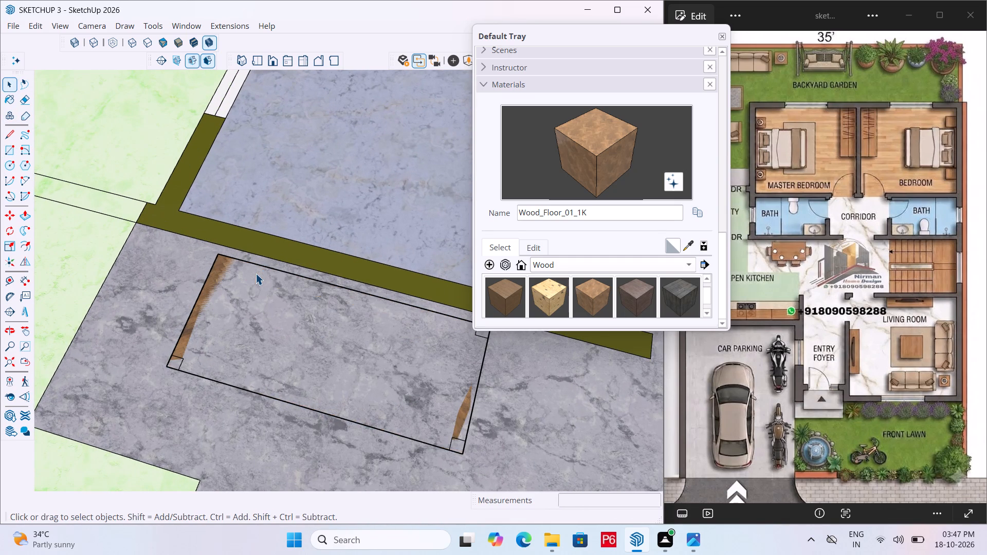
{"action": "left_click", "coordinate": [236, 310]}
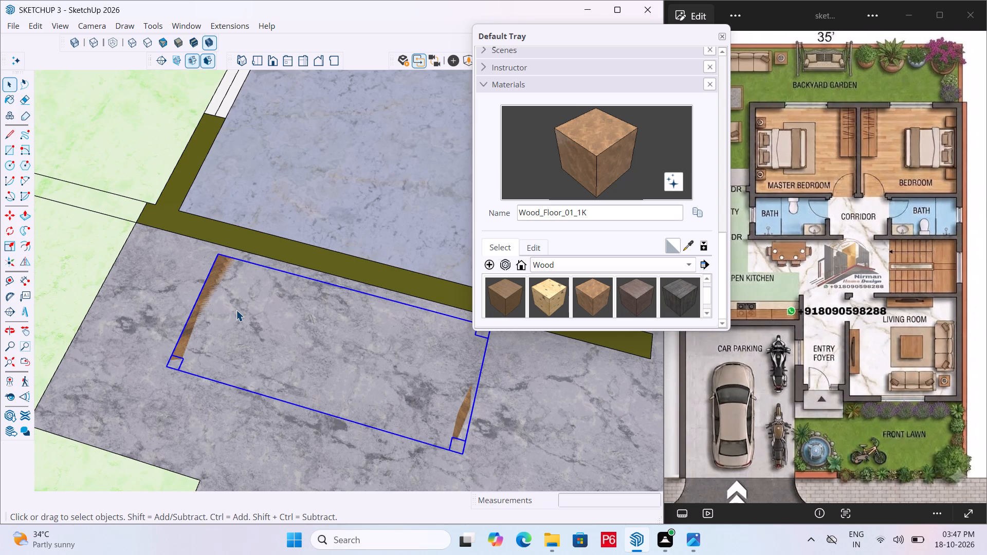
{"action": "double_click", "coordinate": [236, 310]}
{"action": "key", "text": "r"}
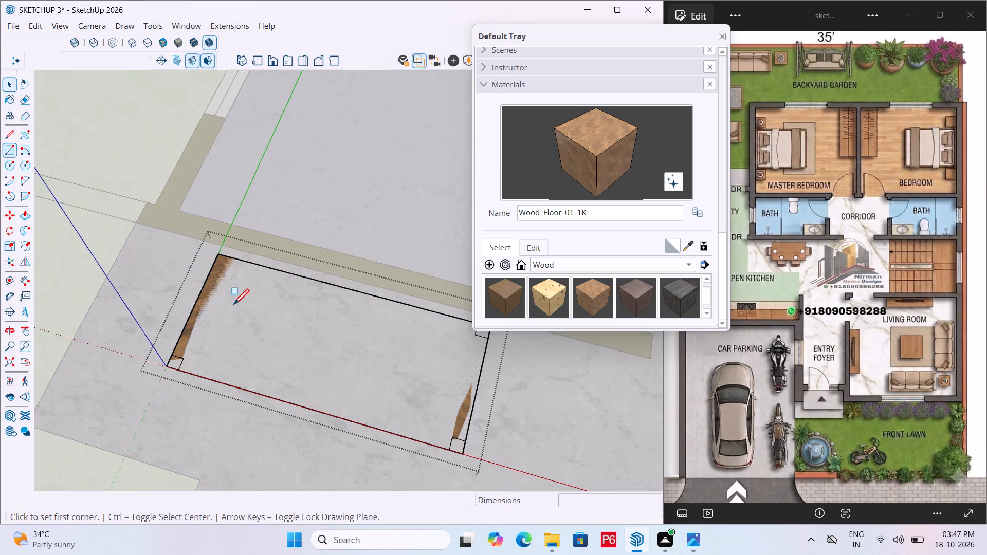
{"action": "left_click", "coordinate": [217, 254]}
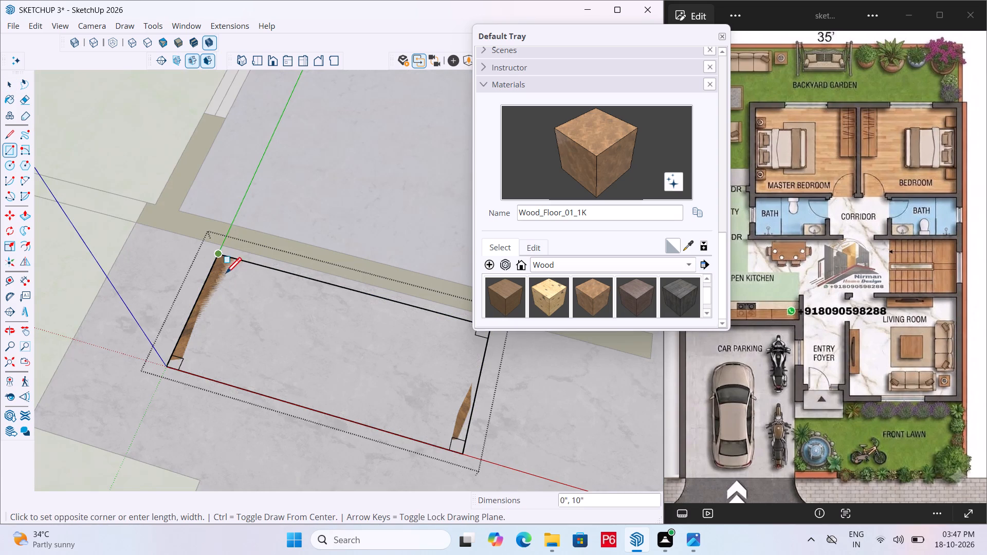
{"action": "scroll", "coordinate": [240, 271], "scroll_direction": "up", "scroll_amount": 1}
{"action": "middle_click_drag", "start_coordinate": [240, 271], "coordinate": [115, 250]}
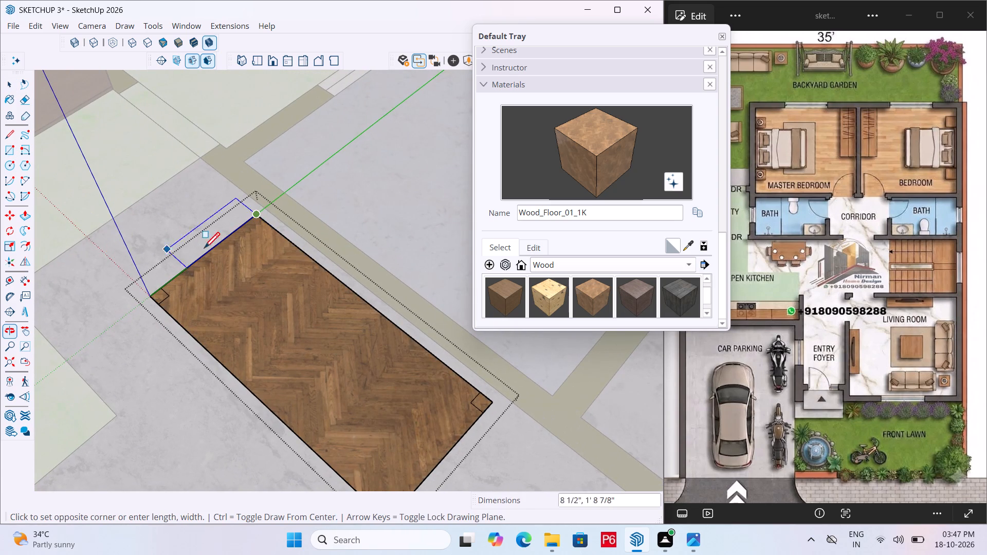
{"action": "left_click", "coordinate": [254, 233]}
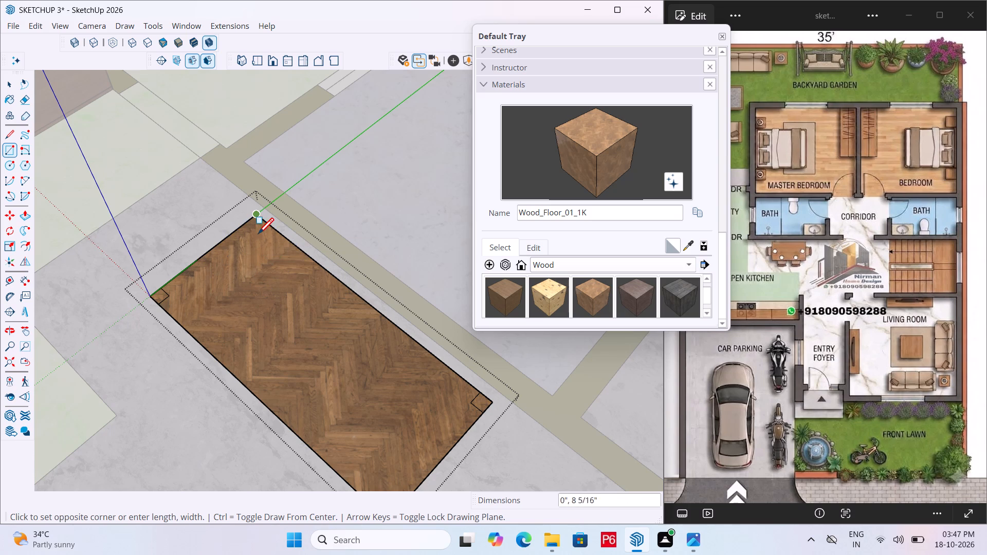
{"action": "scroll", "coordinate": [254, 237], "scroll_direction": "up", "scroll_amount": 5}
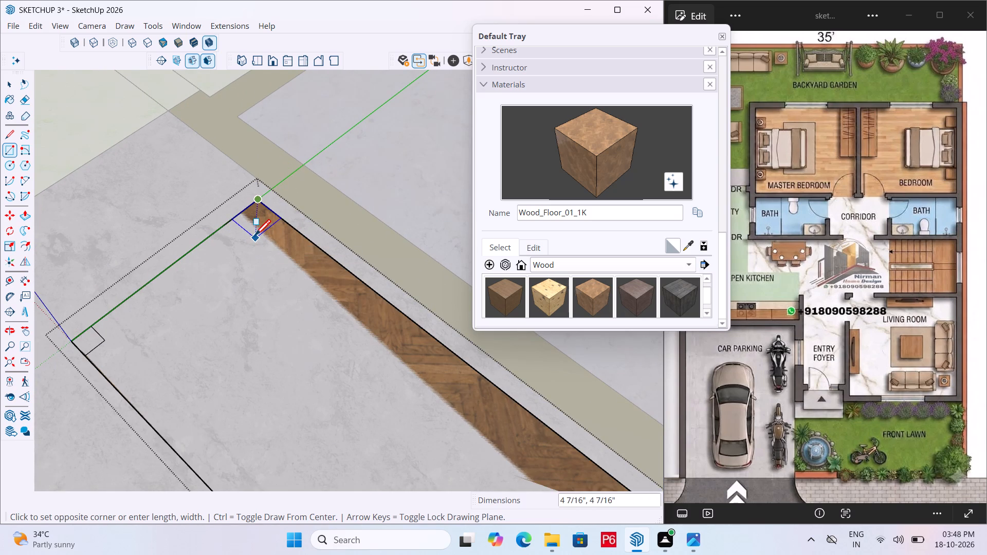
{"action": "left_click", "coordinate": [254, 230]}
{"action": "key", "text": "space"}
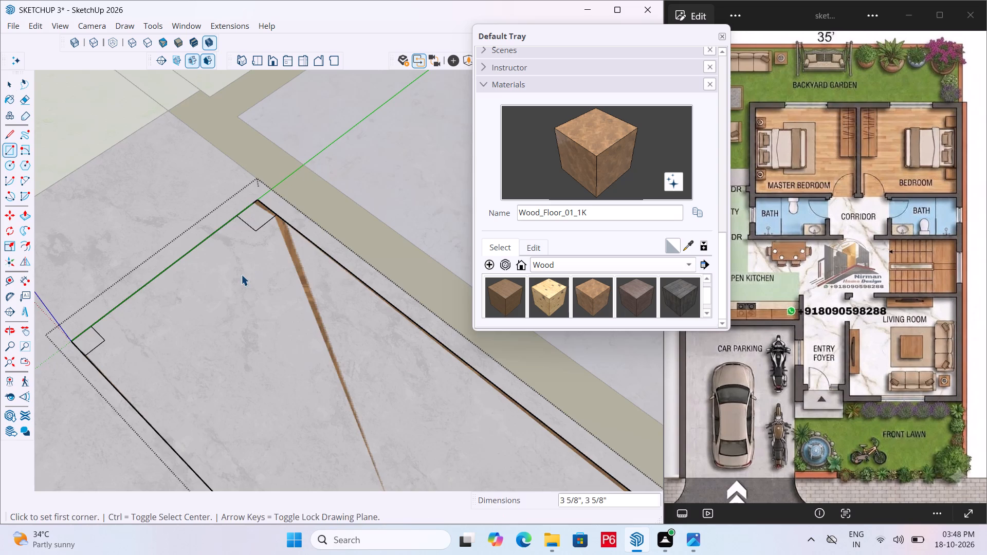
Push/Pull the leg square at the kitchen-side corner farthest from the bathroom wall up 2'.
{"action": "scroll", "coordinate": [216, 224], "scroll_direction": "down", "scroll_amount": 6}
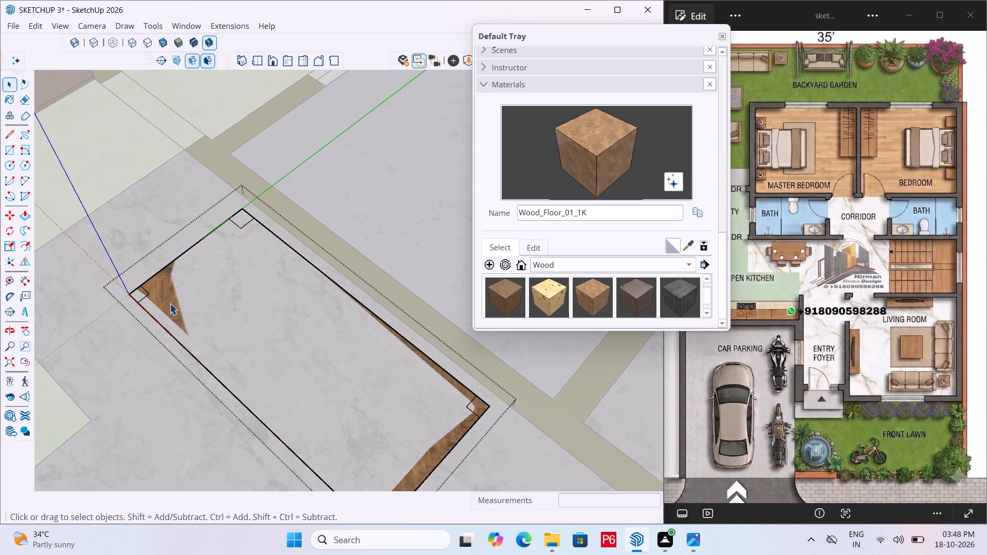
{"action": "key", "text": "p"}
{"action": "scroll", "coordinate": [137, 284], "scroll_direction": "up", "scroll_amount": 3}
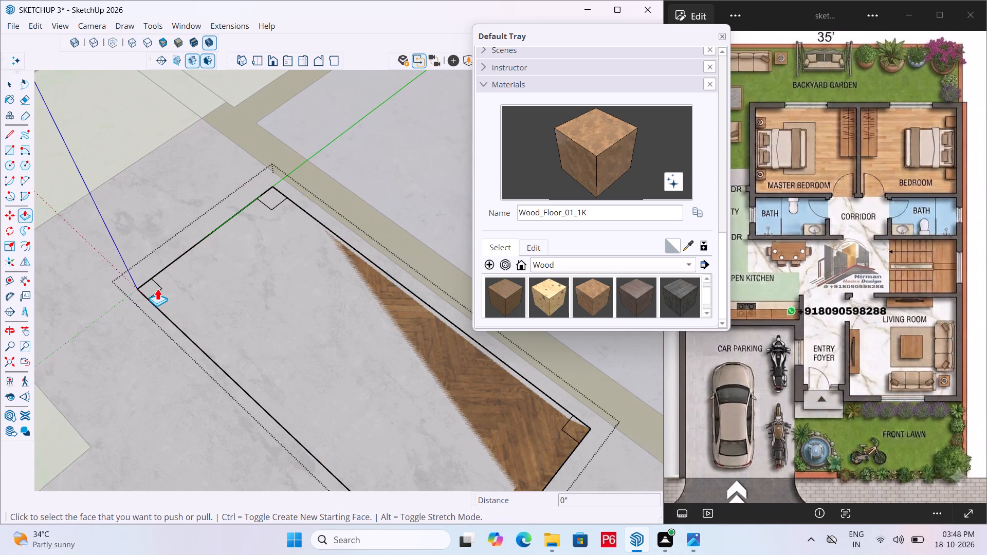
{"action": "left_click", "coordinate": [146, 287]}
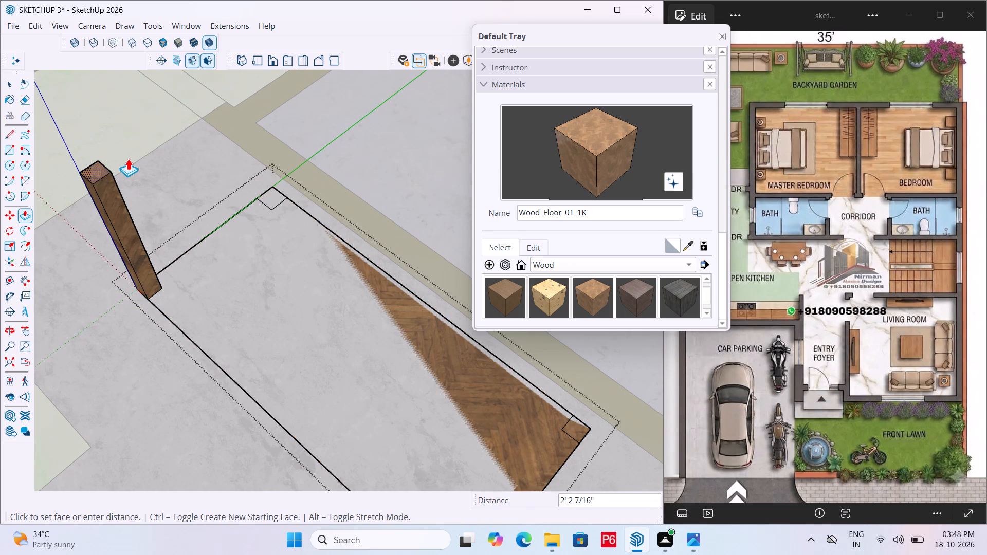
{"action": "type", "text": "2'"}
{"action": "key", "text": "Return"}
Pull the other three corner leg rectangles up to the same 2' height.
{"action": "scroll", "coordinate": [134, 147], "scroll_direction": "down", "scroll_amount": 6}
{"action": "scroll", "coordinate": [307, 372], "scroll_direction": "up", "scroll_amount": 6}
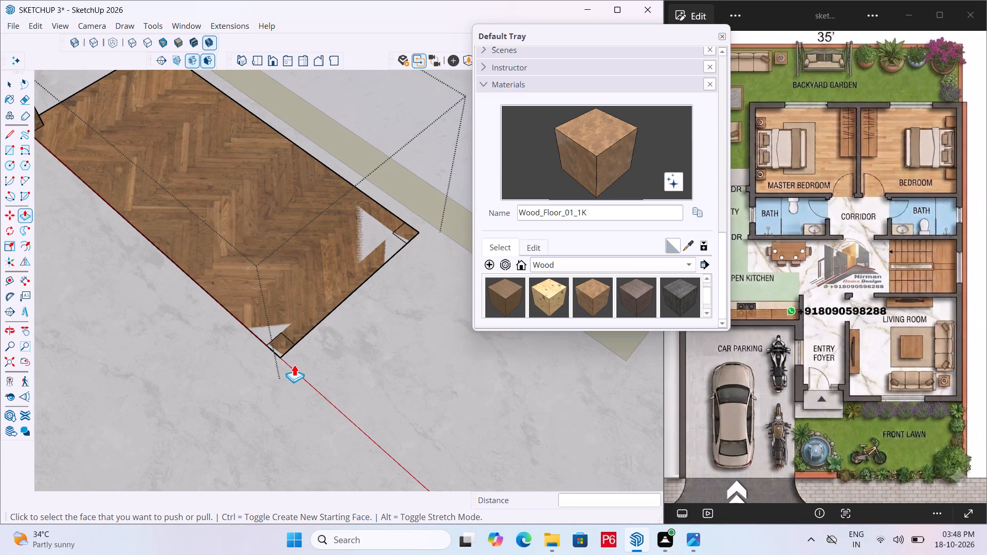
{"action": "double_click", "coordinate": [279, 343]}
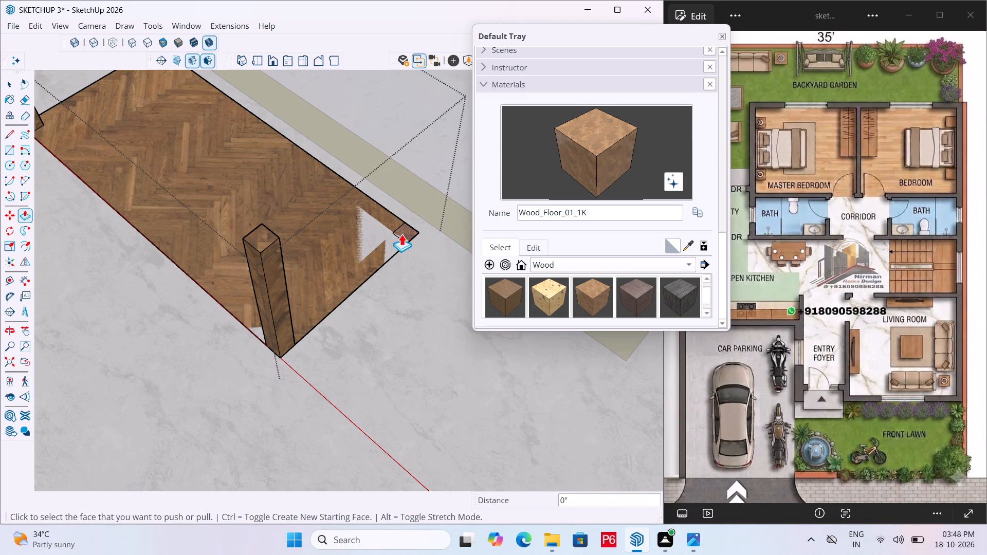
{"action": "double_click", "coordinate": [401, 234]}
{"action": "scroll", "coordinate": [221, 265], "scroll_direction": "down", "scroll_amount": 5}
{"action": "scroll", "coordinate": [183, 151], "scroll_direction": "up", "scroll_amount": 7}
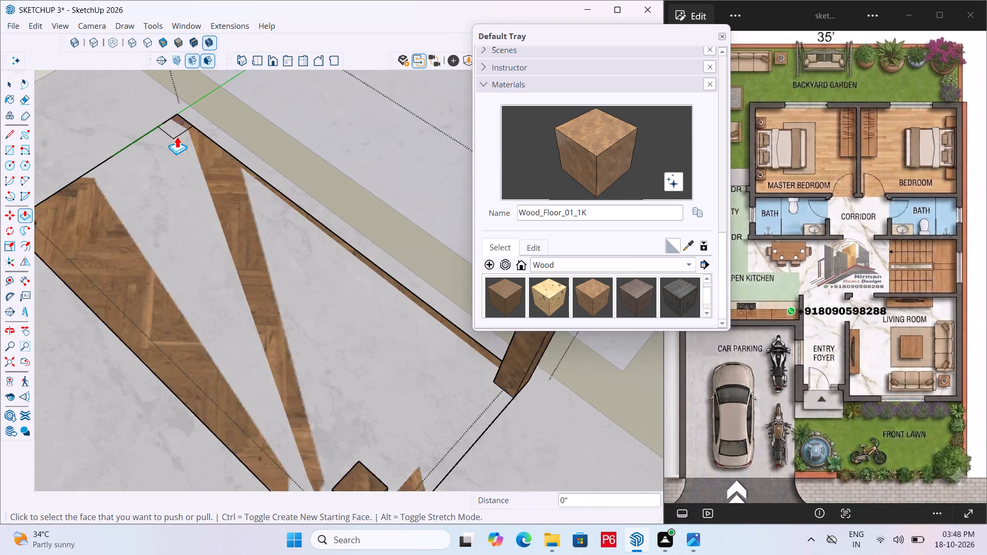
{"action": "scroll", "coordinate": [177, 136], "scroll_direction": "up", "scroll_amount": 1}
{"action": "double_click", "coordinate": [181, 129]}
{"action": "scroll", "coordinate": [247, 190], "scroll_direction": "down", "scroll_amount": 13}
{"action": "key", "text": "space"}
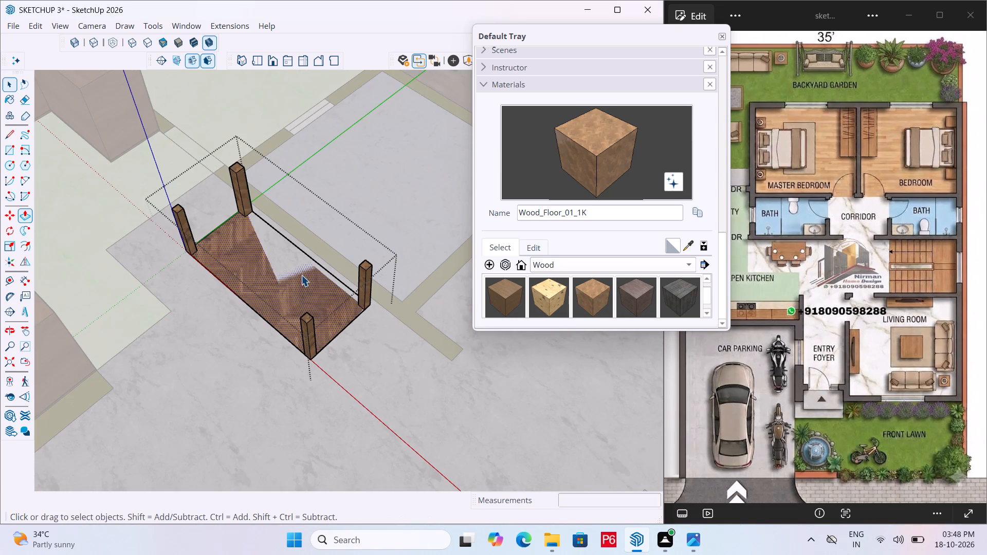
Save the model with the four table legs in place.
{"action": "key", "text": "ctrl+s"}
{"action": "key", "text": "ctrl+s"}
{"action": "key", "text": "space"}
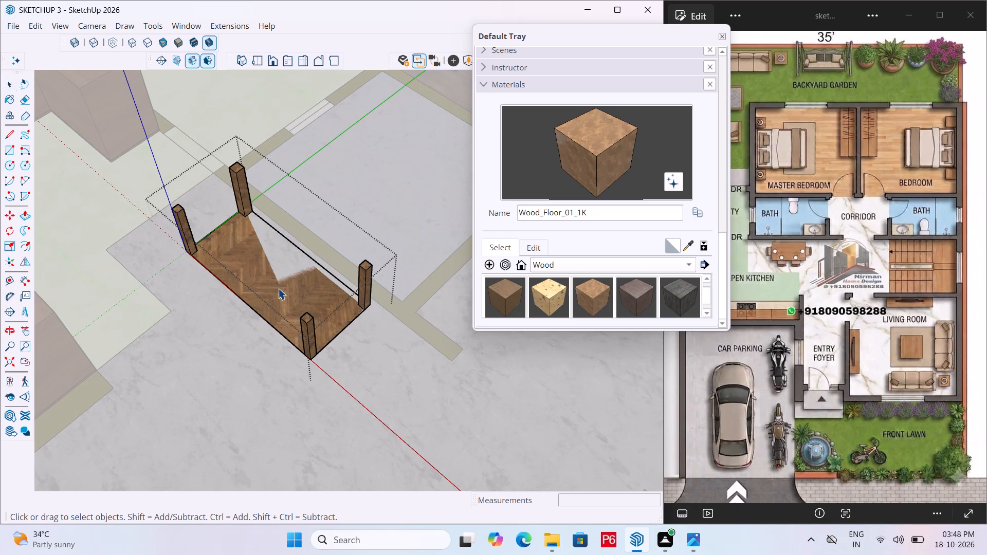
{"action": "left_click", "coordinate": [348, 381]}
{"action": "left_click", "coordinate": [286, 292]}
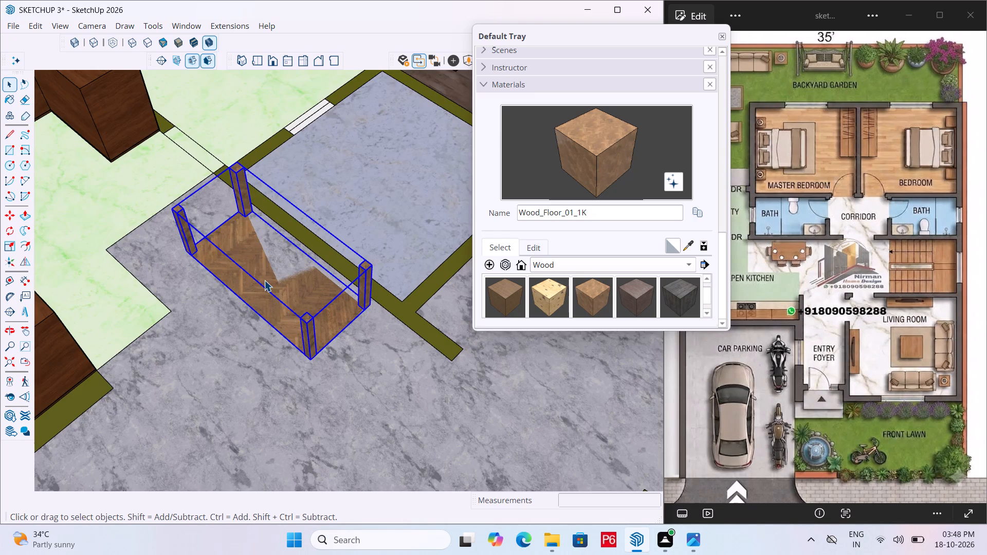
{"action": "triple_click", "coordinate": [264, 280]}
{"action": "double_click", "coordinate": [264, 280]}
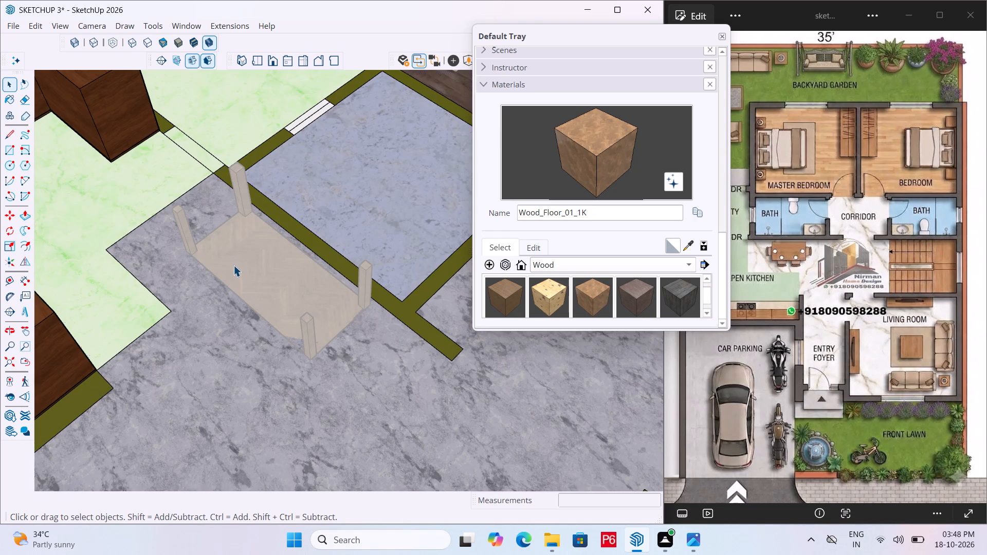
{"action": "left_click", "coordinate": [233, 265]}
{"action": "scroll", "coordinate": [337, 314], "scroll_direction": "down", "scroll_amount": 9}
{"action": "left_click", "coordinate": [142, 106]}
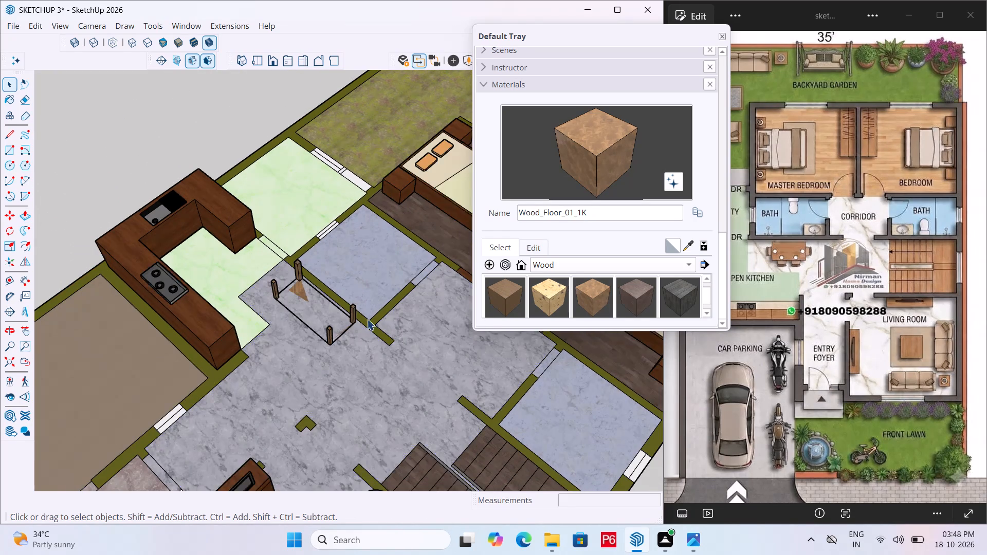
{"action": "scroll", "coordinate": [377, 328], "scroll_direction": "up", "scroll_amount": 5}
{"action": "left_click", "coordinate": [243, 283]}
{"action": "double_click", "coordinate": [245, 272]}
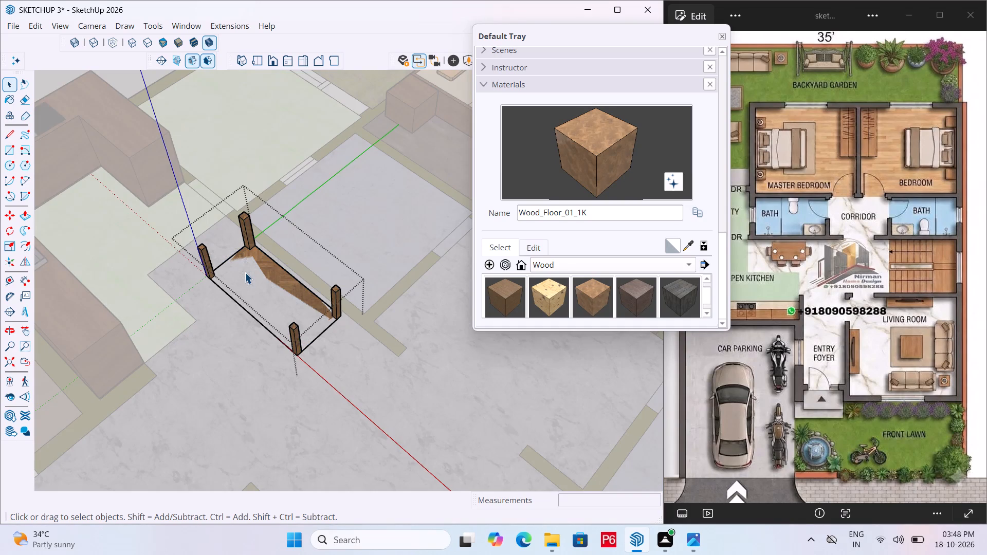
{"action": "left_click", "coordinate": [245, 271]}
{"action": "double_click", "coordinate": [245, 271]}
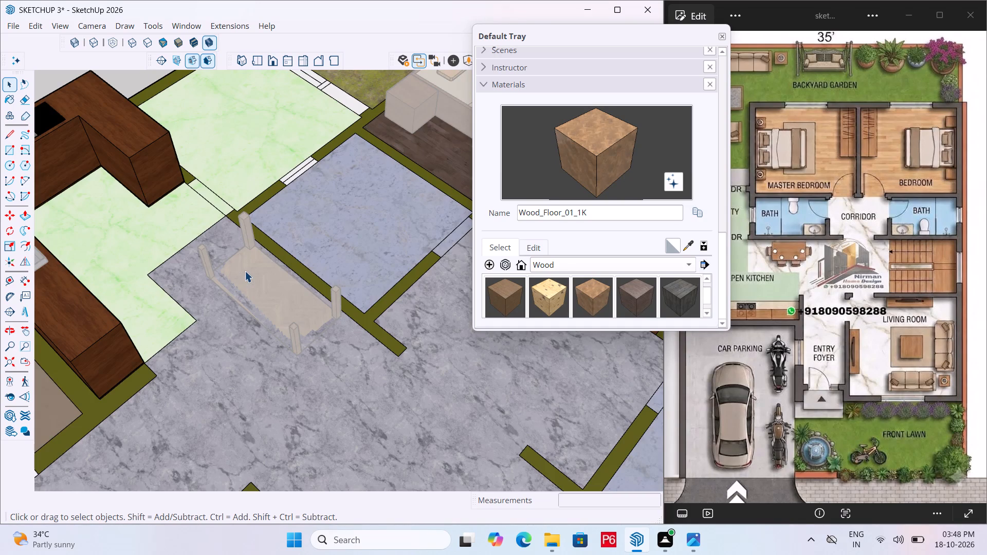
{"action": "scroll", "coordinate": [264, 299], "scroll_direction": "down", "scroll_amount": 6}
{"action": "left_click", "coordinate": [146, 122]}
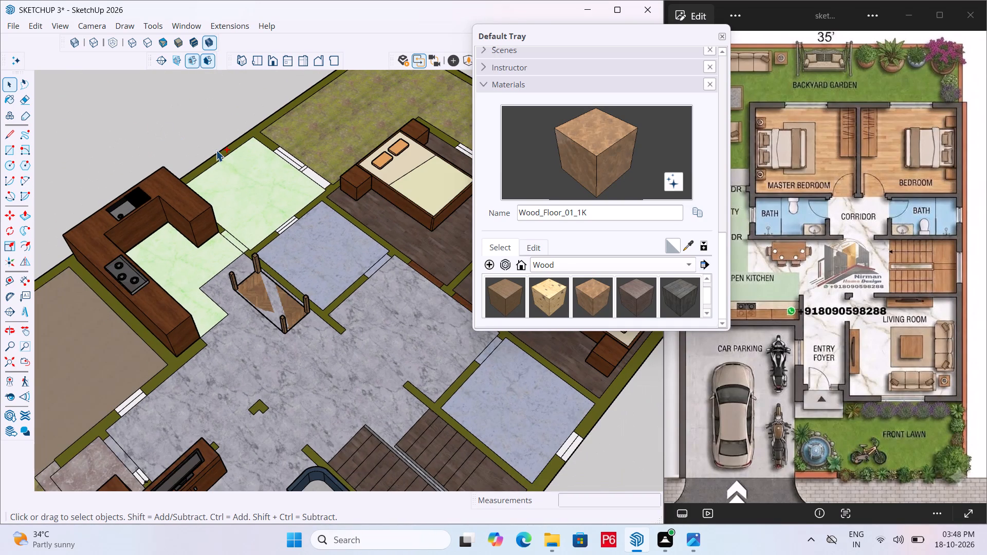
Save the model.
{"action": "key", "text": "ctrl+s"}
{"action": "key", "text": "ctrl+s"}
{"action": "key", "text": "ctrl+s"}
{"action": "key", "text": "ctrl+s"}
{"action": "key", "text": "ctrl+s"}
{"action": "key", "text": "ctrl+s"}
{"action": "key", "text": "ctrl+s"}
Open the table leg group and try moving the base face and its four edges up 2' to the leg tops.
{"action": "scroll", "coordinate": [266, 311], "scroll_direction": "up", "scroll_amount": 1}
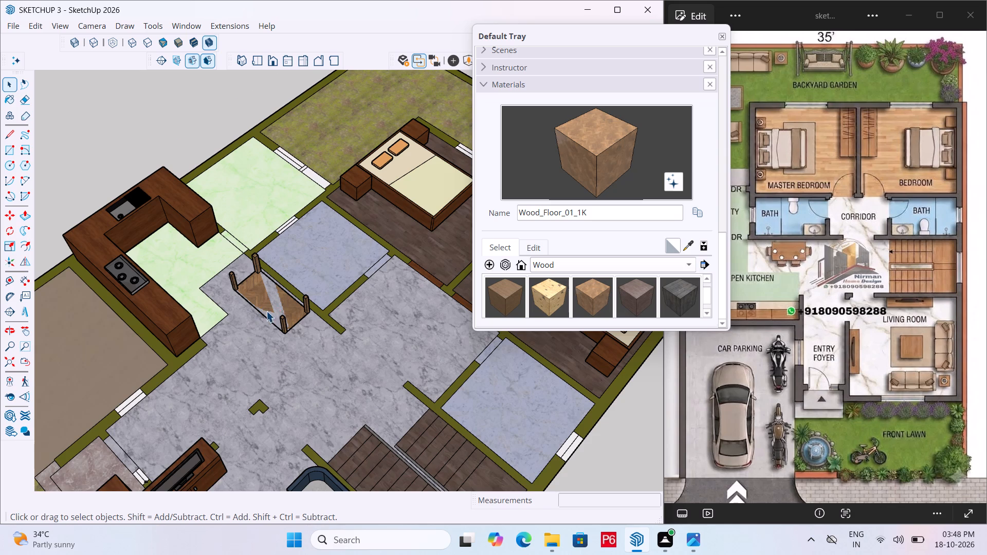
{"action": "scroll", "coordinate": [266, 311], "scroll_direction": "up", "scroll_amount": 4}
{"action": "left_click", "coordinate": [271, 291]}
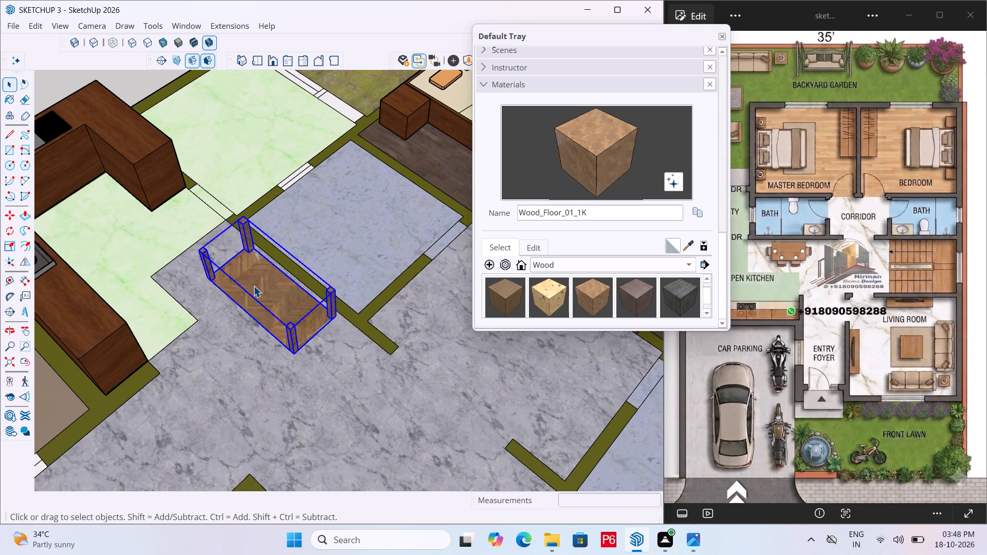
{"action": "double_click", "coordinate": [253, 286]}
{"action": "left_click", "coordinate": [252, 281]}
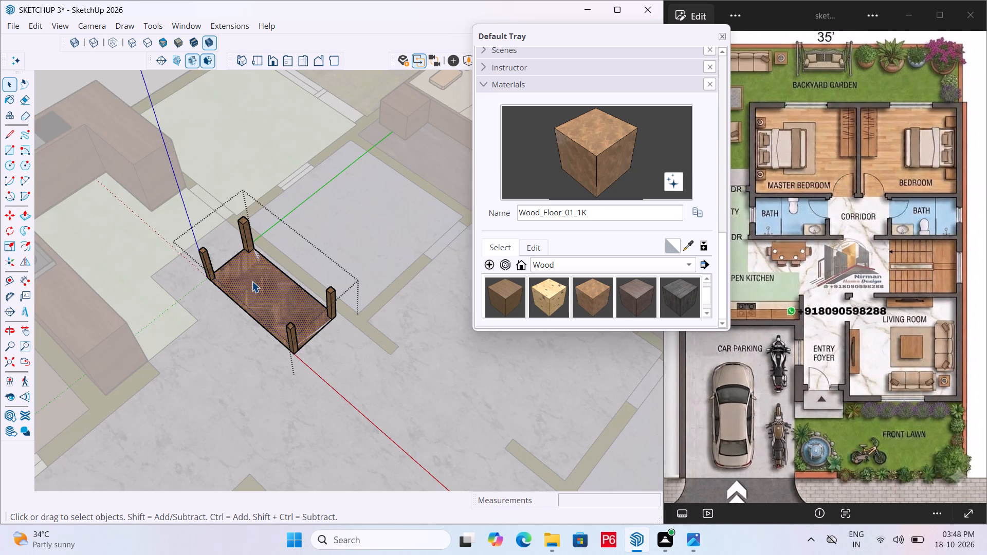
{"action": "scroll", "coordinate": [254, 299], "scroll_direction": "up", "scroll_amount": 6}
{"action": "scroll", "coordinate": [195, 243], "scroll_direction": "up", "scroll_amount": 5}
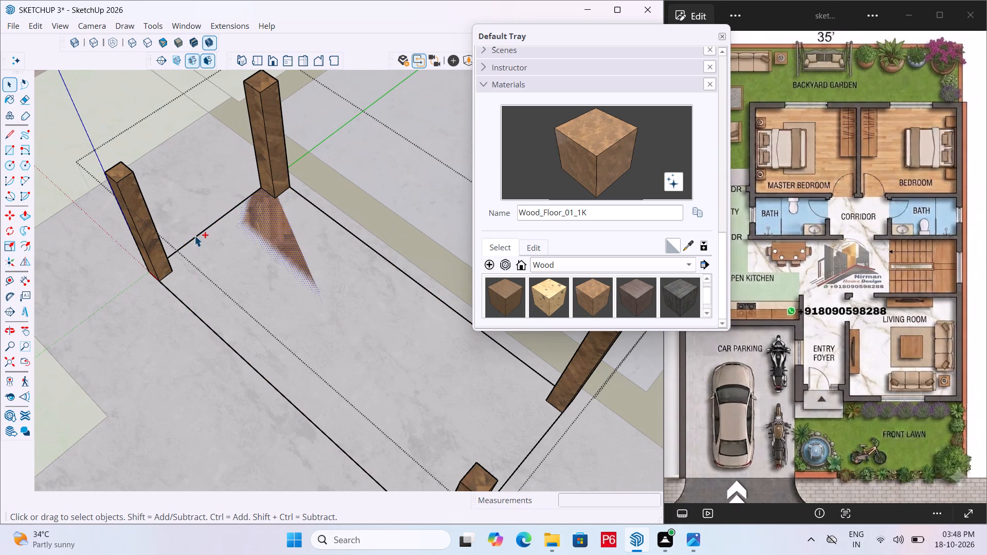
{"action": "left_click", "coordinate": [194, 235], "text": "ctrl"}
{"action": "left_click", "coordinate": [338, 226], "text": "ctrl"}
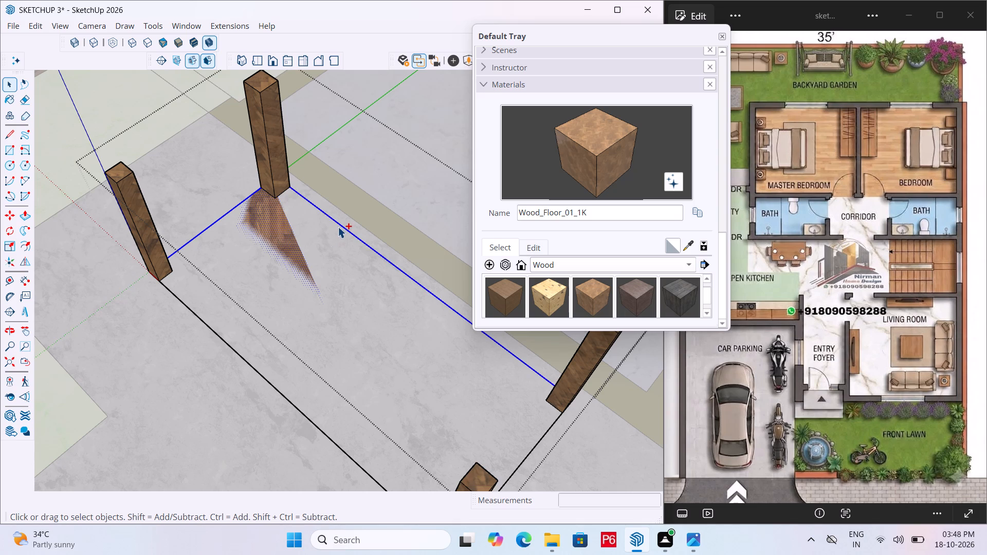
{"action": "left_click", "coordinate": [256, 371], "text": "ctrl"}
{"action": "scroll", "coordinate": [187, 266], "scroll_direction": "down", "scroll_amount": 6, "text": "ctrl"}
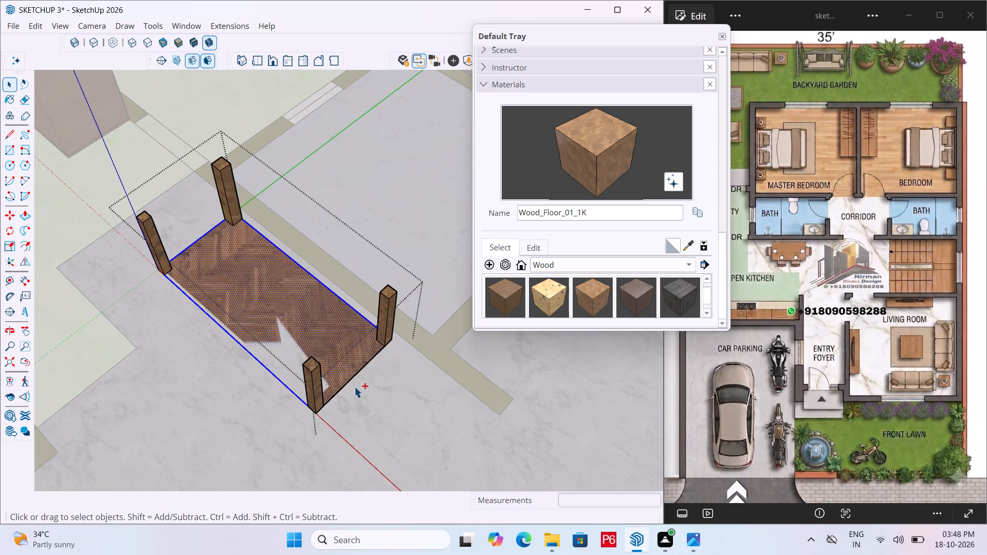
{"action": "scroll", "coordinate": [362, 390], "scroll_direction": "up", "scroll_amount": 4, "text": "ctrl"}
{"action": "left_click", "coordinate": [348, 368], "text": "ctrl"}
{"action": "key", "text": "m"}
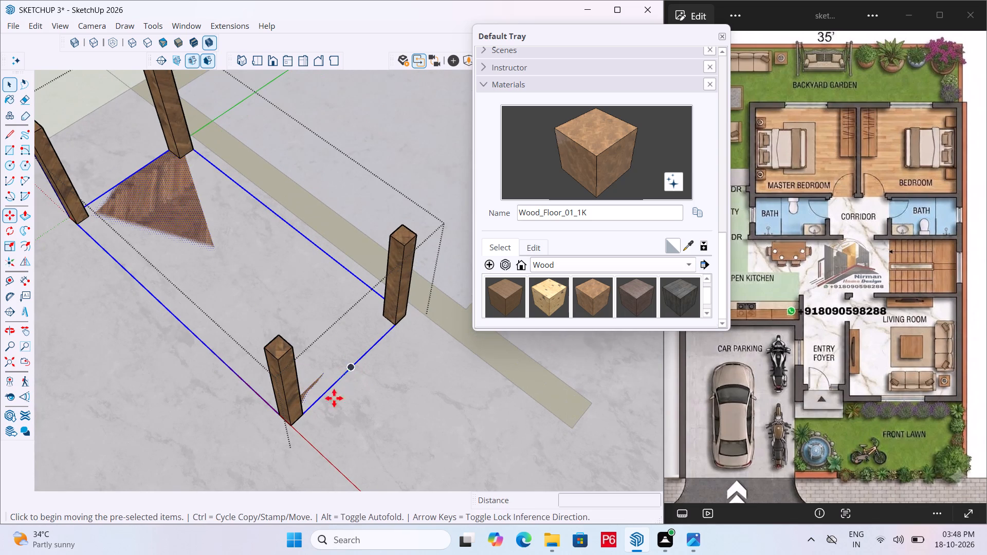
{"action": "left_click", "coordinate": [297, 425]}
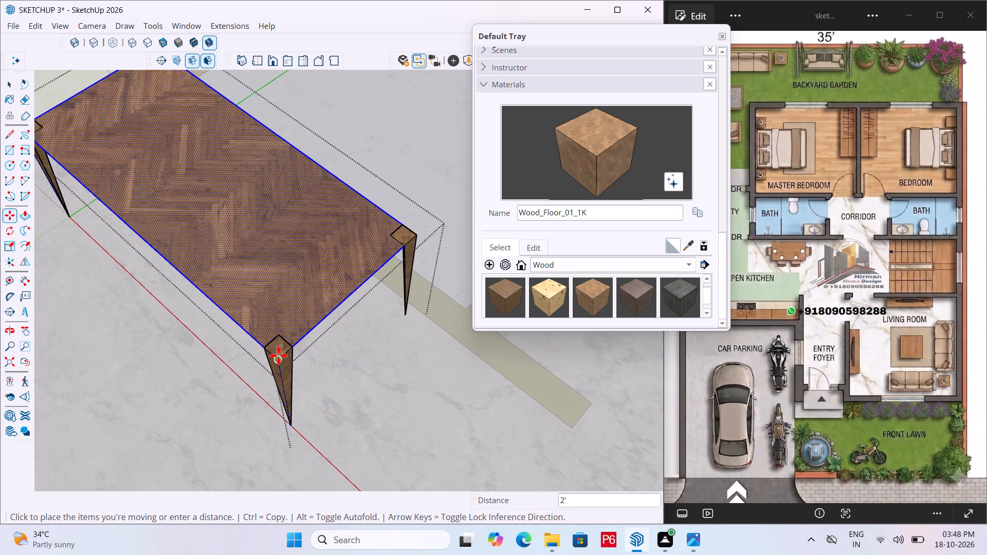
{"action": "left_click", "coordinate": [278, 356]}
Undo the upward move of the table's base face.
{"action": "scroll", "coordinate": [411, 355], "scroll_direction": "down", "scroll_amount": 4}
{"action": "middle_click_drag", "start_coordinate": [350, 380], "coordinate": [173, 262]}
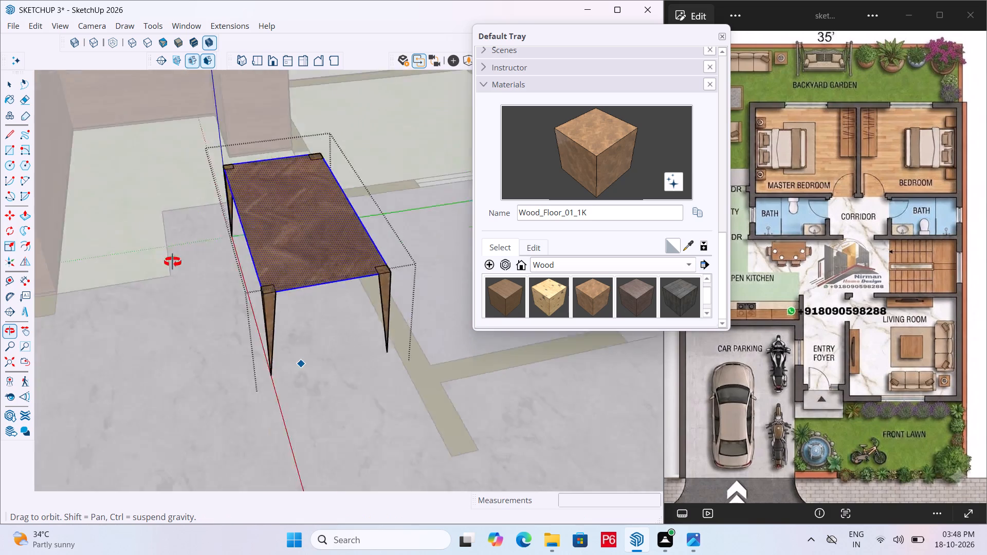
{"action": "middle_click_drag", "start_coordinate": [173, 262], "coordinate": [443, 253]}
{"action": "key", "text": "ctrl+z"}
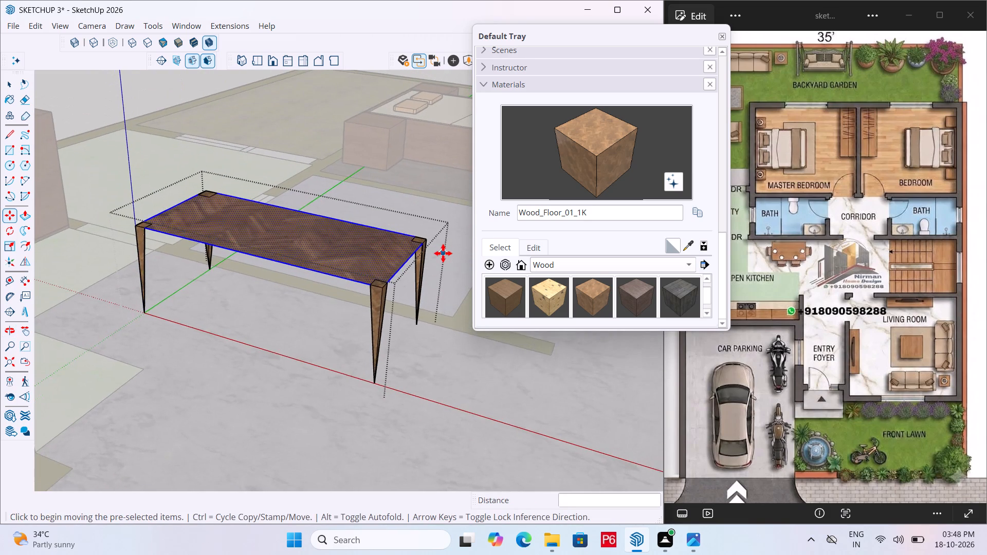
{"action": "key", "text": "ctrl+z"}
Draw a tabletop rectangle of about 5' 3 1/4" by 2' 4 5/8" across the outer corners of the four leg tops.
{"action": "scroll", "coordinate": [227, 364], "scroll_direction": "down", "scroll_amount": 4}
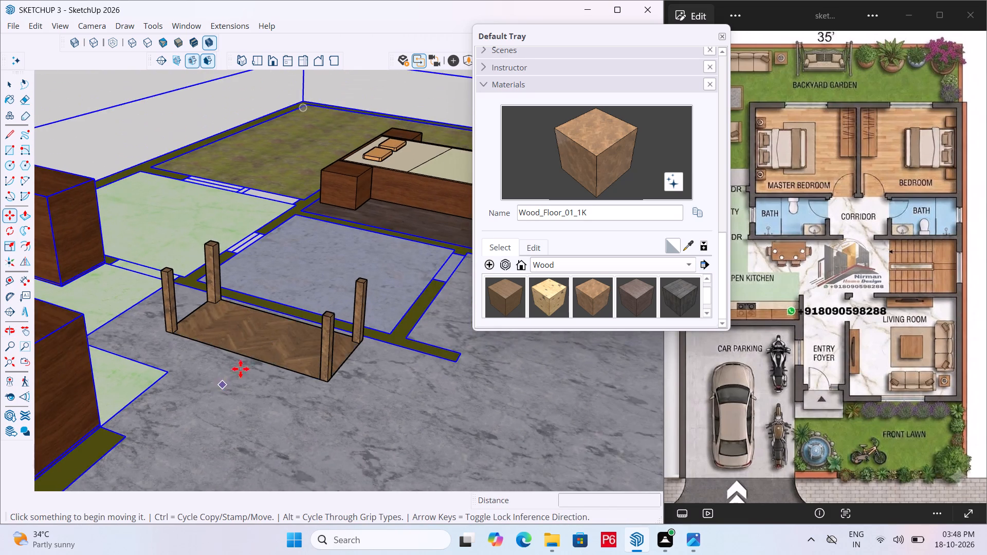
{"action": "middle_click_drag", "start_coordinate": [280, 348], "coordinate": [270, 410]}
{"action": "key", "text": "r"}
{"action": "scroll", "coordinate": [152, 344], "scroll_direction": "up", "scroll_amount": 5}
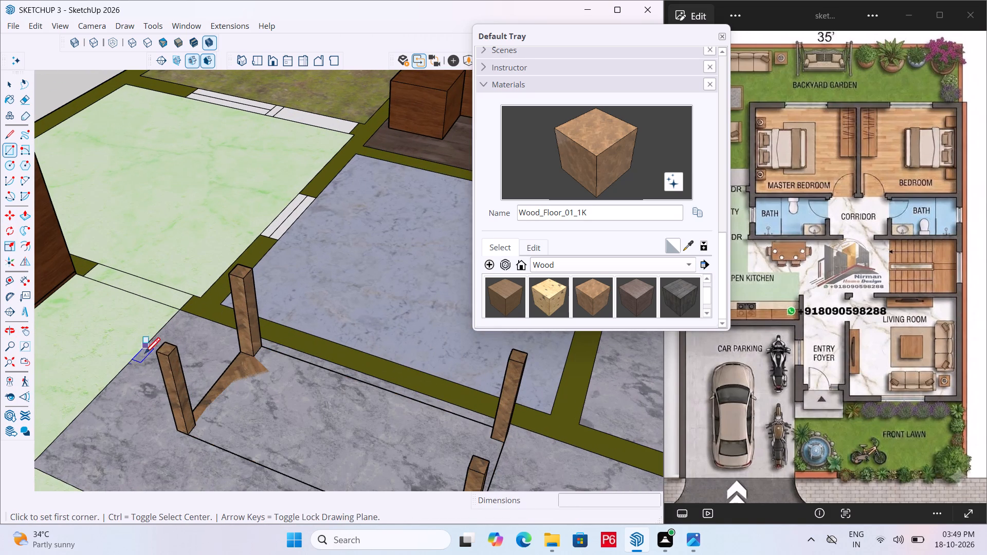
{"action": "left_click", "coordinate": [154, 357]}
{"action": "scroll", "coordinate": [208, 354], "scroll_direction": "down", "scroll_amount": 5}
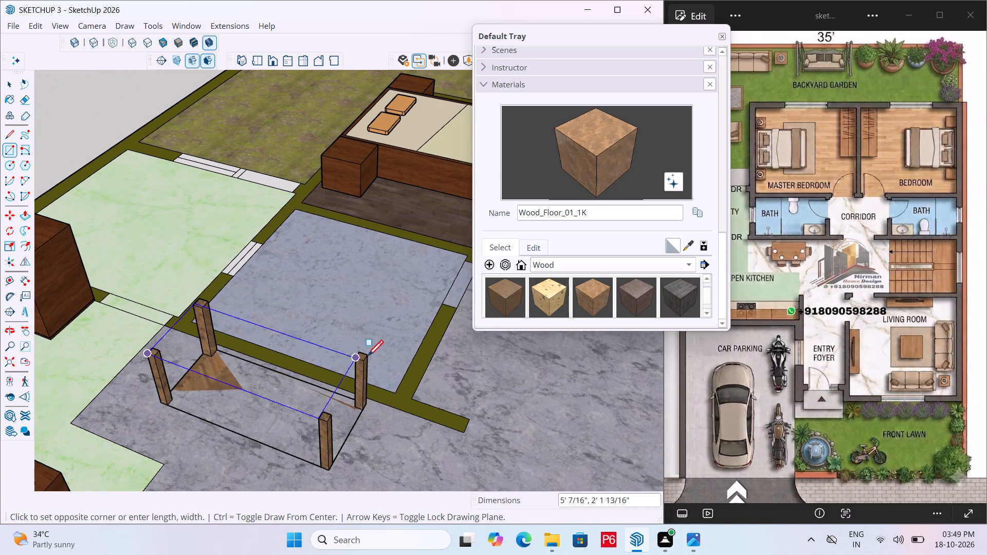
{"action": "left_click", "coordinate": [368, 354]}
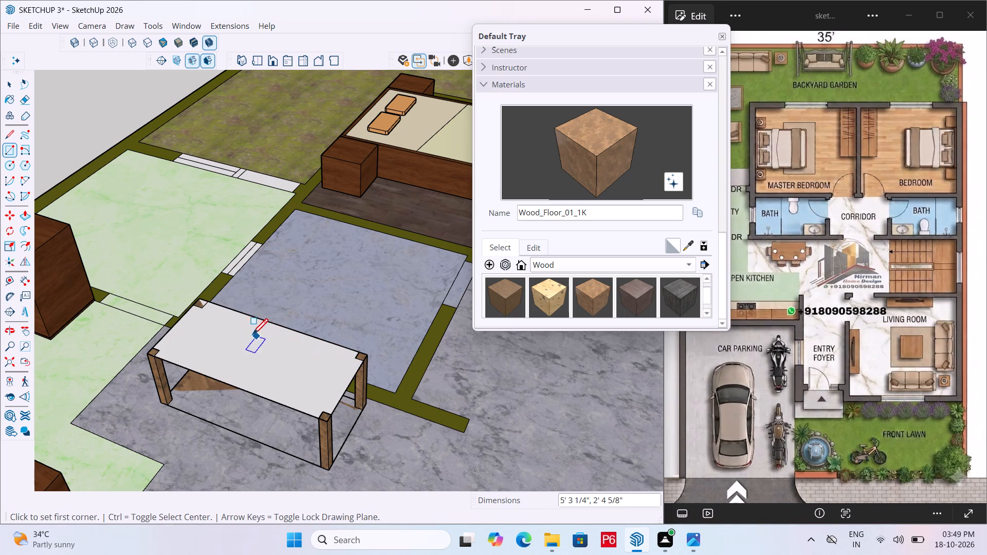
Group the tabletop rectangle's face together with its edges.
{"action": "key", "text": "space"}
{"action": "double_click", "coordinate": [249, 336]}
{"action": "left_click", "coordinate": [243, 336]}
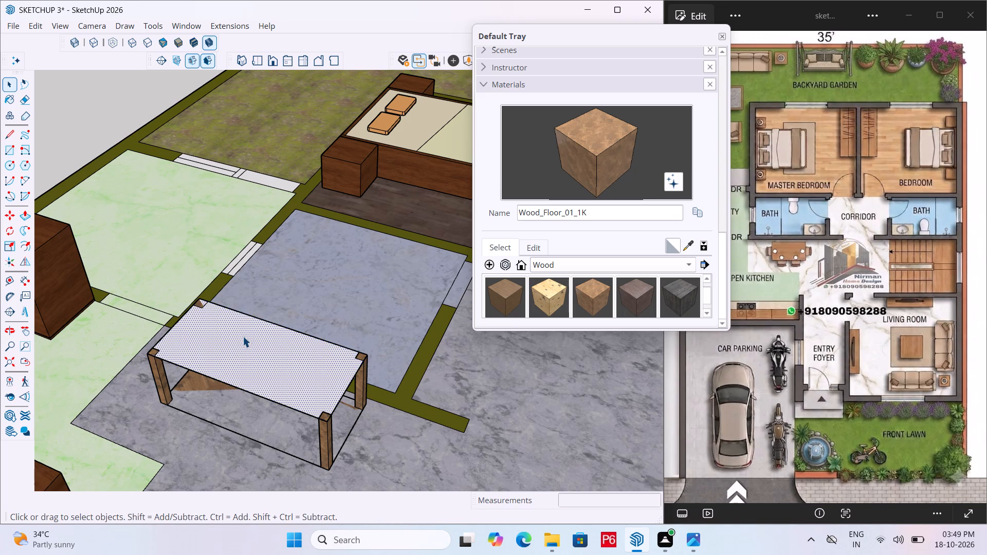
{"action": "left_click", "coordinate": [235, 338]}
{"action": "double_click", "coordinate": [230, 339]}
{"action": "right_click", "coordinate": [230, 339]}
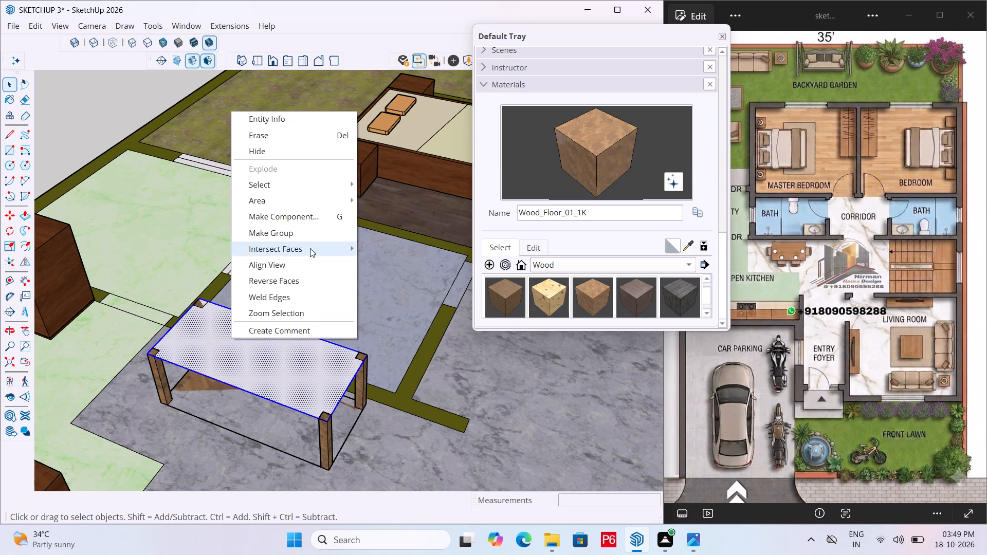
{"action": "left_click", "coordinate": [316, 236]}
Open the tabletop group and paint its face with the Plywood_01_1K wood material.
{"action": "key", "text": "space"}
{"action": "left_click", "coordinate": [263, 356]}
{"action": "double_click", "coordinate": [261, 352]}
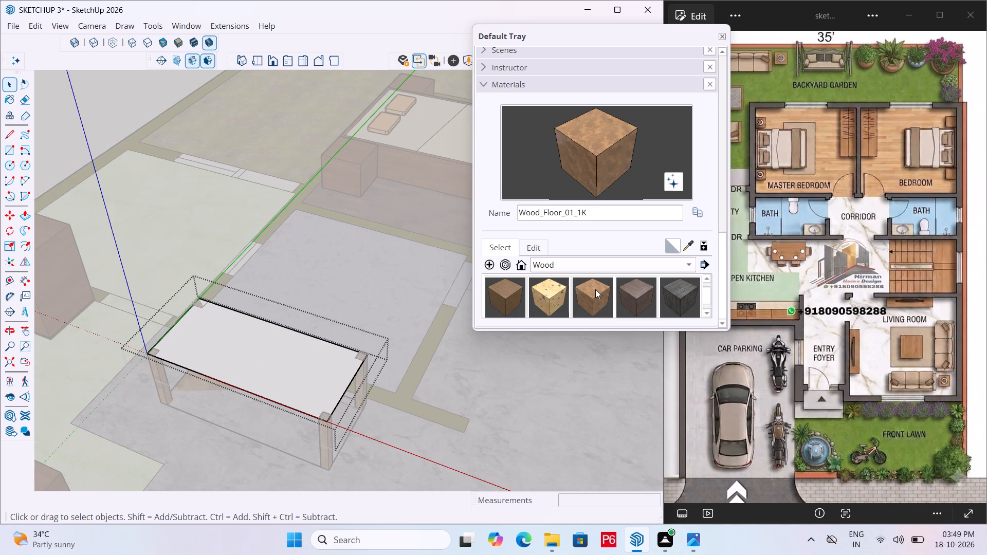
{"action": "scroll", "coordinate": [597, 280], "scroll_direction": "down", "scroll_amount": 2}
{"action": "scroll", "coordinate": [540, 301], "scroll_direction": "up", "scroll_amount": 1}
{"action": "left_click", "coordinate": [691, 300]}
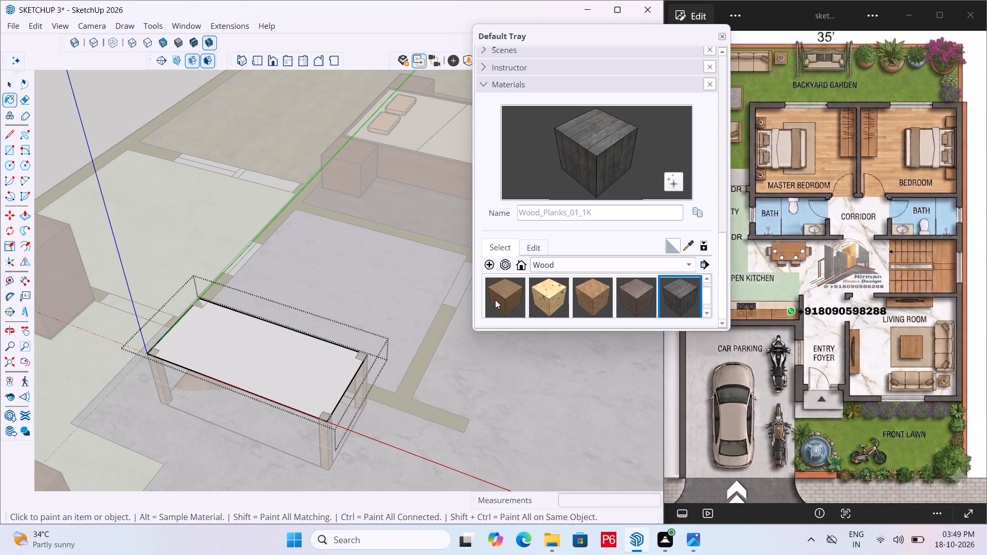
{"action": "left_click", "coordinate": [506, 296]}
{"action": "left_click", "coordinate": [258, 374]}
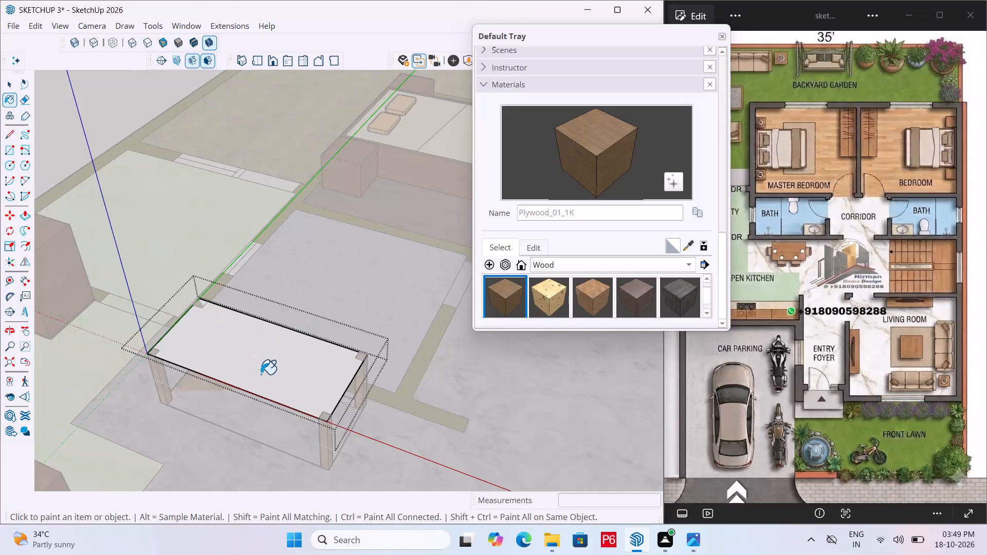
{"action": "scroll", "coordinate": [316, 421], "scroll_direction": "up", "scroll_amount": 6}
{"action": "double_click", "coordinate": [326, 411]}
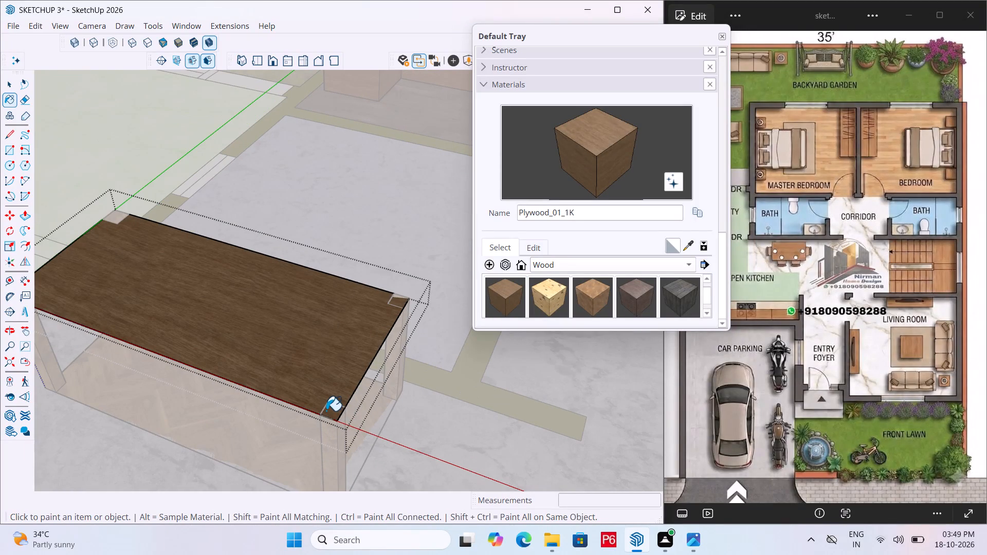
Push/Pull the tabletop face up 2" and close the group.
{"action": "scroll", "coordinate": [267, 327], "scroll_direction": "down", "scroll_amount": 5}
{"action": "key", "text": "p"}
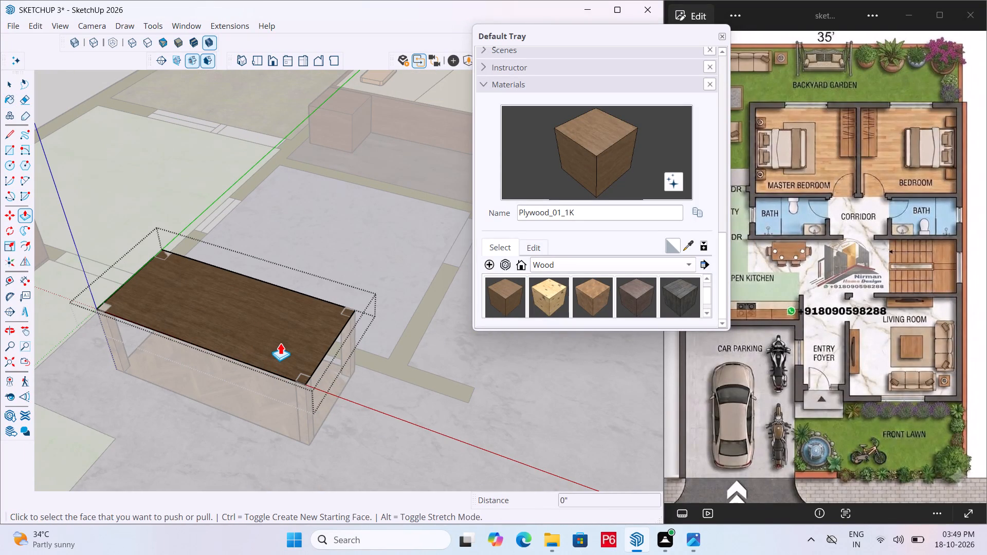
{"action": "left_click", "coordinate": [280, 343]}
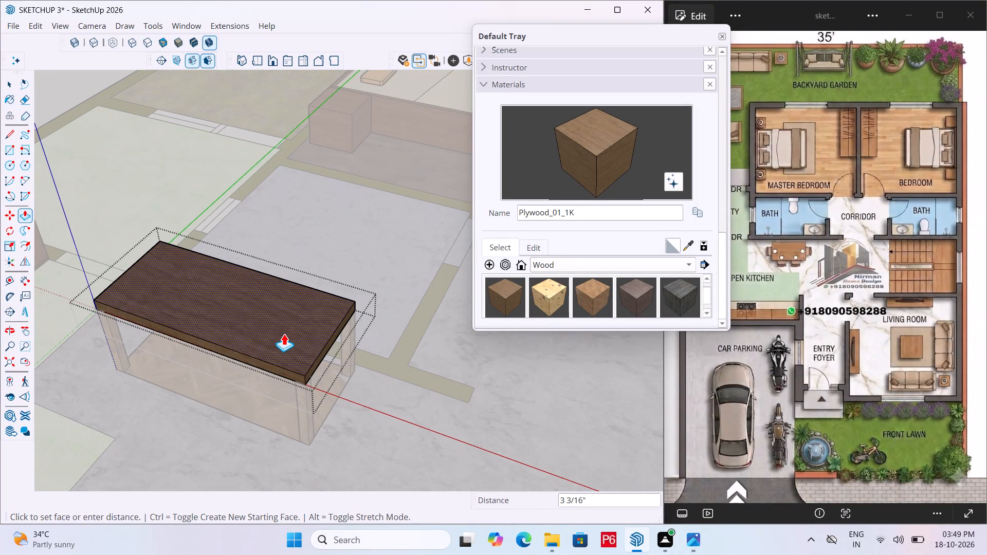
{"action": "type", "text": "2\""}
{"action": "key", "text": "Return"}
{"action": "middle_click_drag", "start_coordinate": [288, 344], "coordinate": [289, 239]}
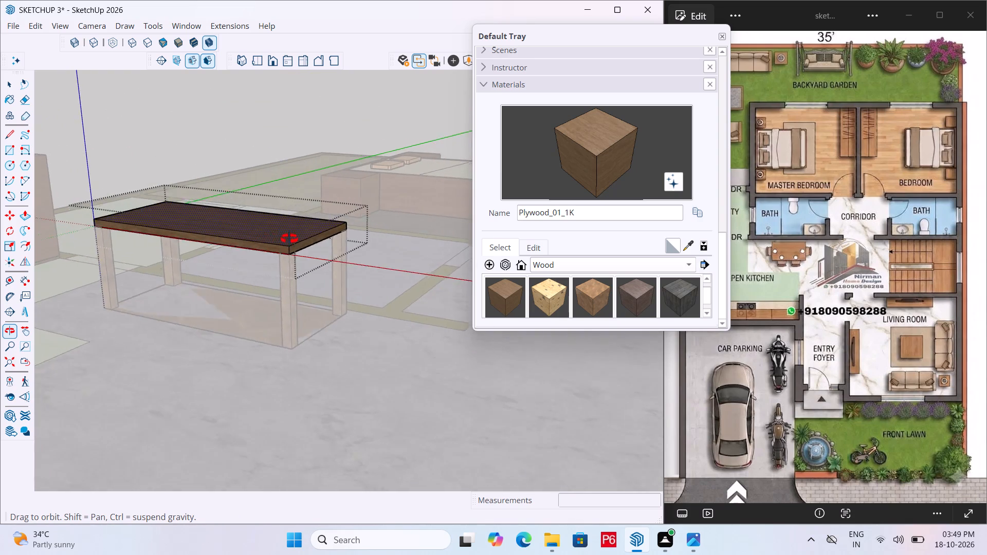
{"action": "middle_click_drag", "start_coordinate": [289, 239], "coordinate": [303, 251]}
{"action": "key", "text": "space"}
{"action": "double_click", "coordinate": [159, 114]}
{"action": "middle_click_drag", "start_coordinate": [305, 238], "coordinate": [326, 310]}
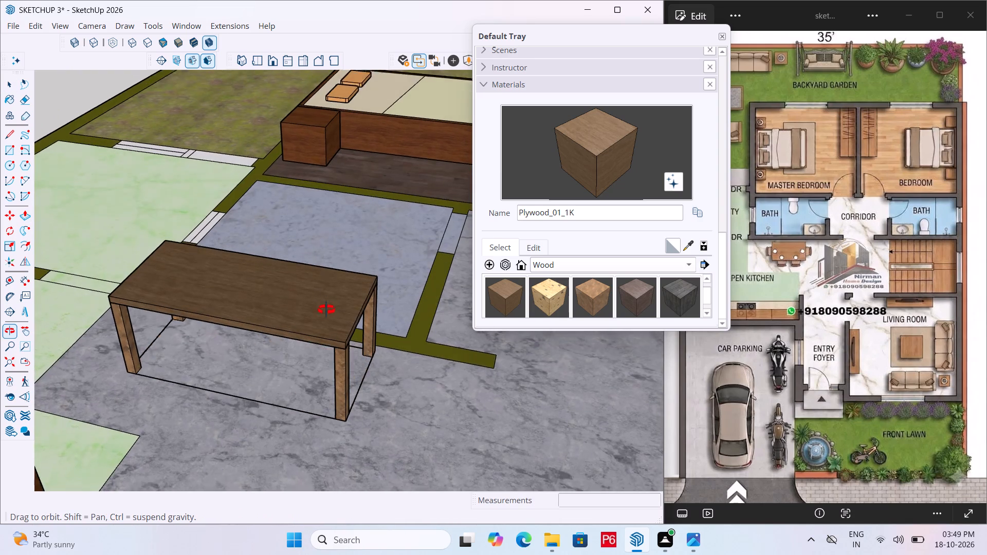
{"action": "middle_click_drag", "start_coordinate": [326, 310], "coordinate": [326, 314]}
Save the model with the finished tabletop.
{"action": "key", "text": "ctrl+s"}
{"action": "key", "text": "ctrl+s"}
{"action": "key", "text": "ctrl+s"}
{"action": "key", "text": "ctrl+s"}
{"action": "key", "text": "ctrl+s"}
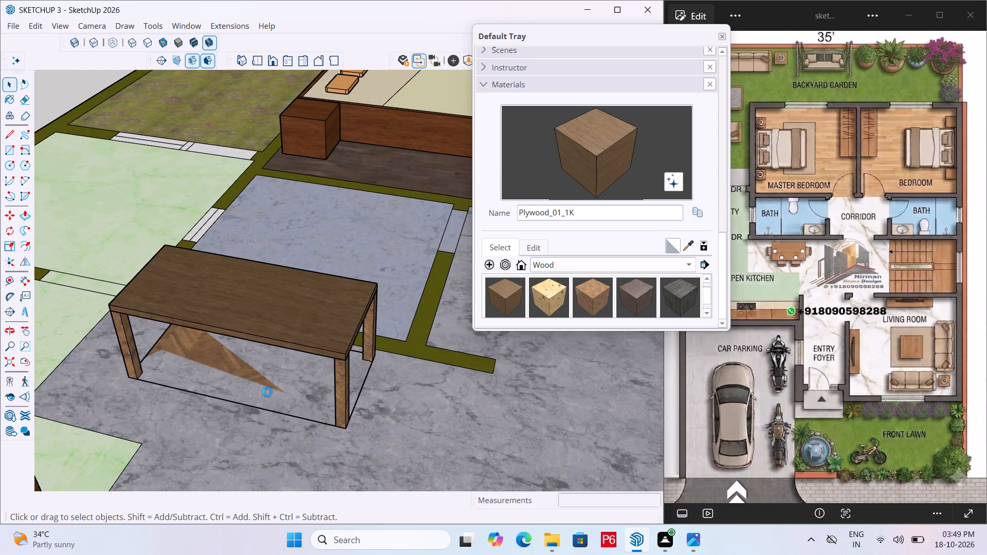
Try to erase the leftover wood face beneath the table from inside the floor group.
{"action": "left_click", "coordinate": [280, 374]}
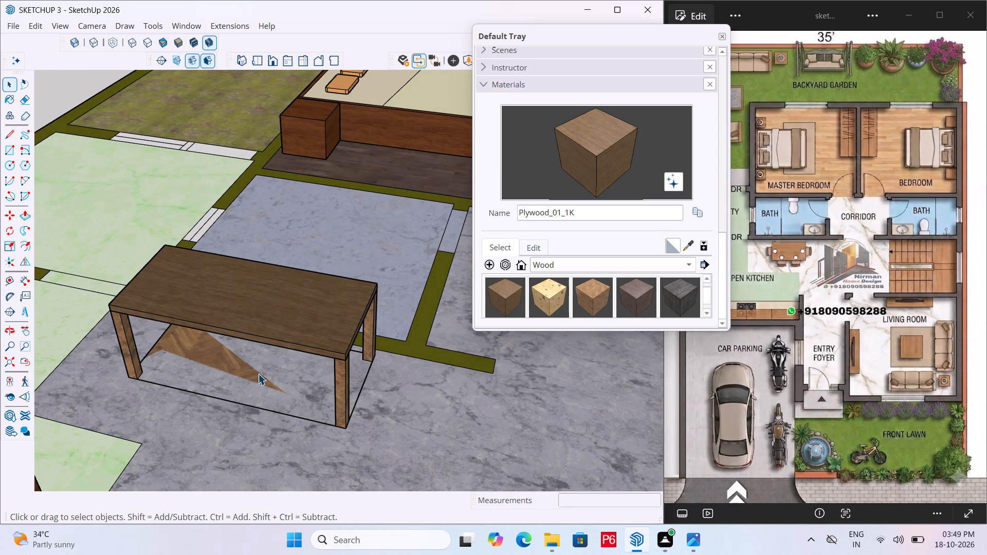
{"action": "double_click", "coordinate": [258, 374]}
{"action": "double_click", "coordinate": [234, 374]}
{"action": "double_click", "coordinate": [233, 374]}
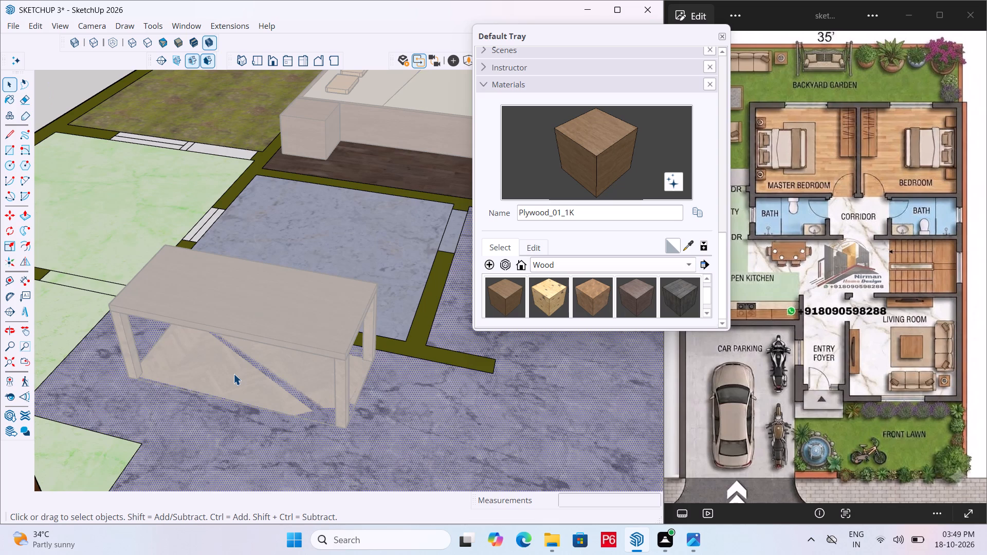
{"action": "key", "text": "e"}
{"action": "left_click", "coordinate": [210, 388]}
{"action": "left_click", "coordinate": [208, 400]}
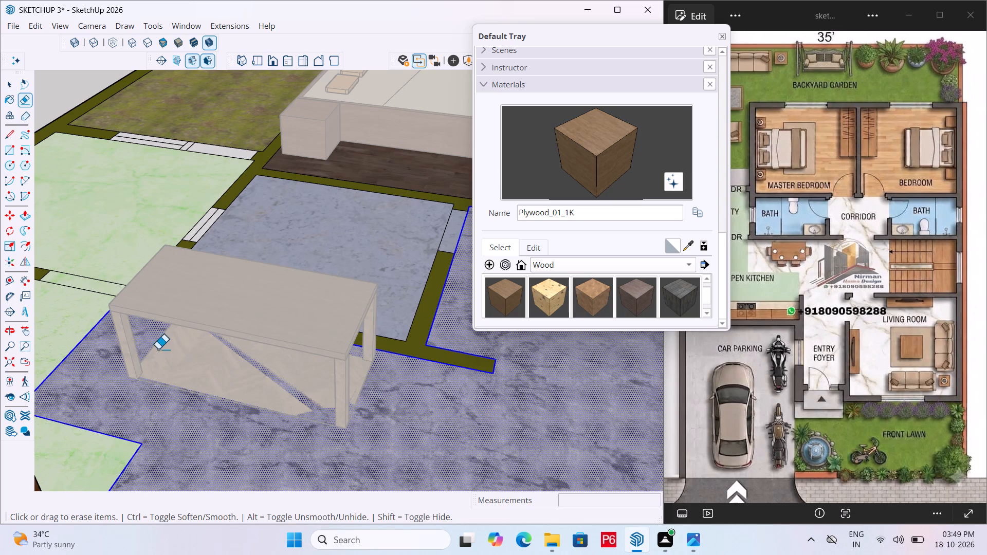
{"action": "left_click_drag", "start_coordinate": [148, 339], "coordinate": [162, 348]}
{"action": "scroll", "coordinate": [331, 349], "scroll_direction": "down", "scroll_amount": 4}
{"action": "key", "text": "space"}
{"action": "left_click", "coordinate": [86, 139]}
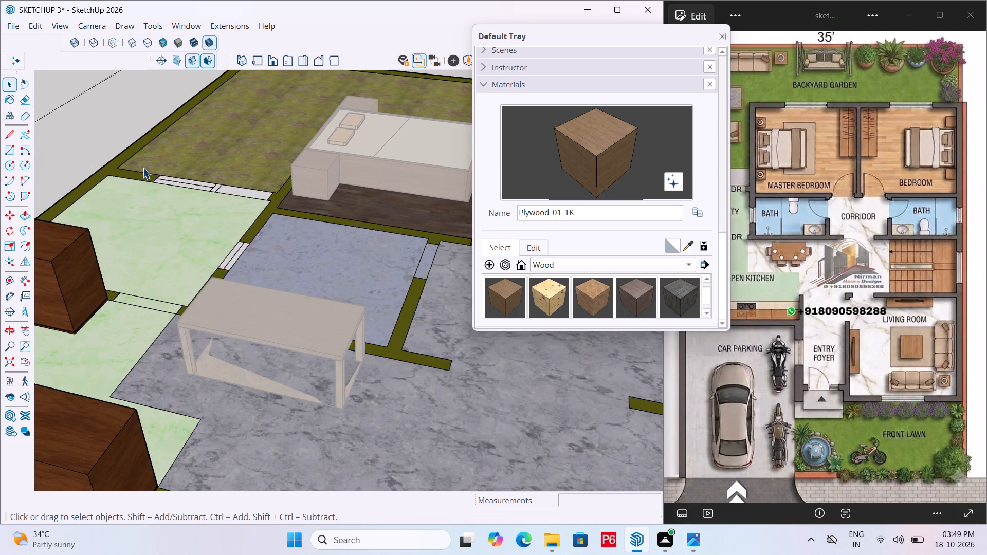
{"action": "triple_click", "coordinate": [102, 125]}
Save the model.
{"action": "key", "text": "ctrl+s"}
{"action": "key", "text": "ctrl+s"}
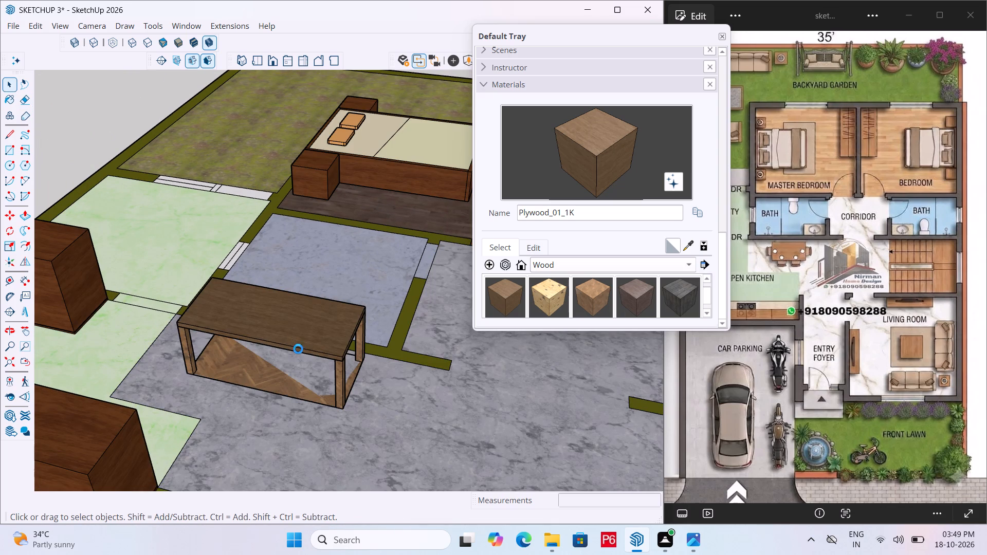
{"action": "key", "text": "ctrl+s"}
Open the table legs group, erase the leftover base face and edges between the legs, and close the group.
{"action": "left_click", "coordinate": [311, 341]}
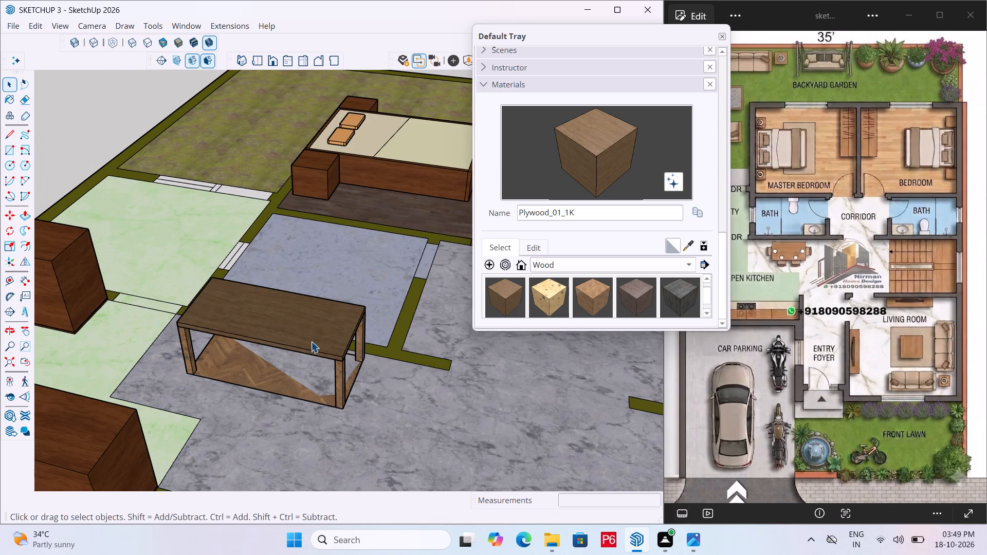
{"action": "triple_click", "coordinate": [311, 341]}
{"action": "left_click", "coordinate": [341, 374]}
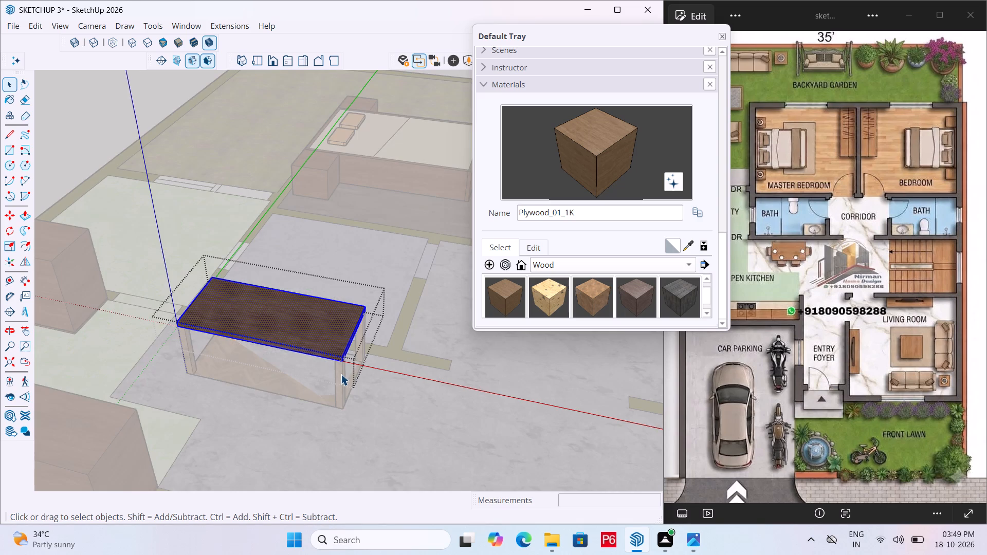
{"action": "double_click", "coordinate": [341, 374]}
{"action": "double_click", "coordinate": [341, 374]}
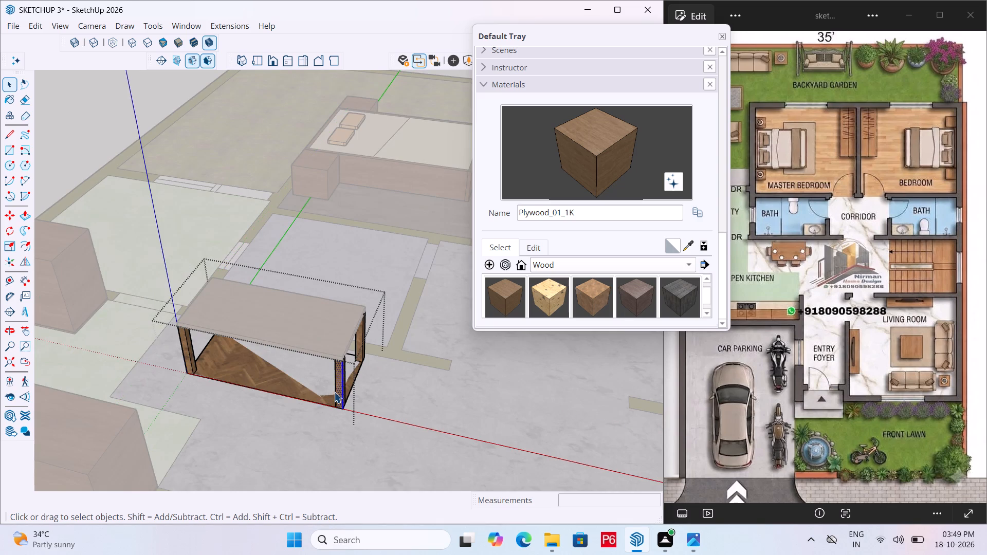
{"action": "scroll", "coordinate": [311, 394], "scroll_direction": "up", "scroll_amount": 5}
{"action": "key", "text": "e"}
{"action": "left_click_drag", "start_coordinate": [295, 399], "coordinate": [294, 407]}
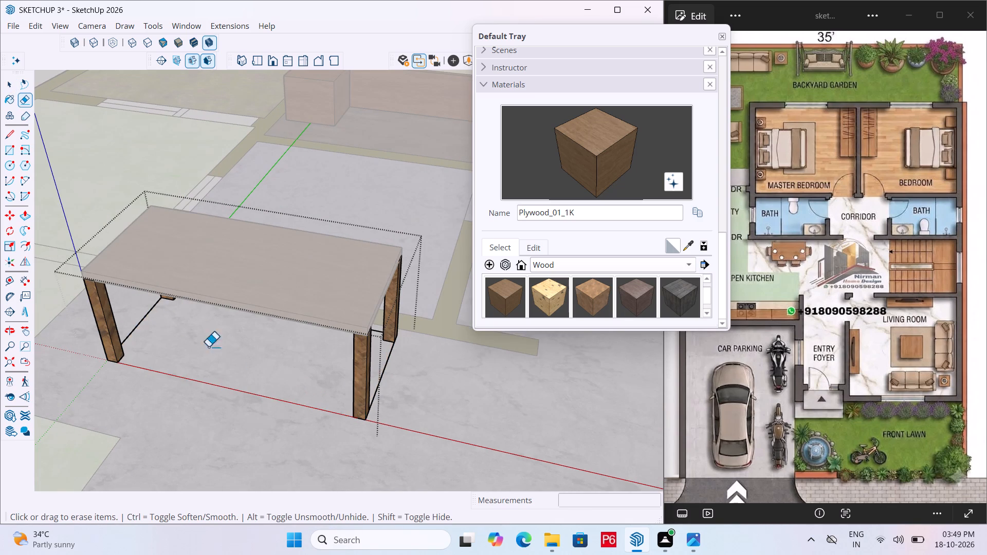
{"action": "left_click_drag", "start_coordinate": [136, 318], "coordinate": [150, 323]}
{"action": "left_click", "coordinate": [153, 323]}
{"action": "left_click_drag", "start_coordinate": [394, 383], "coordinate": [382, 366]}
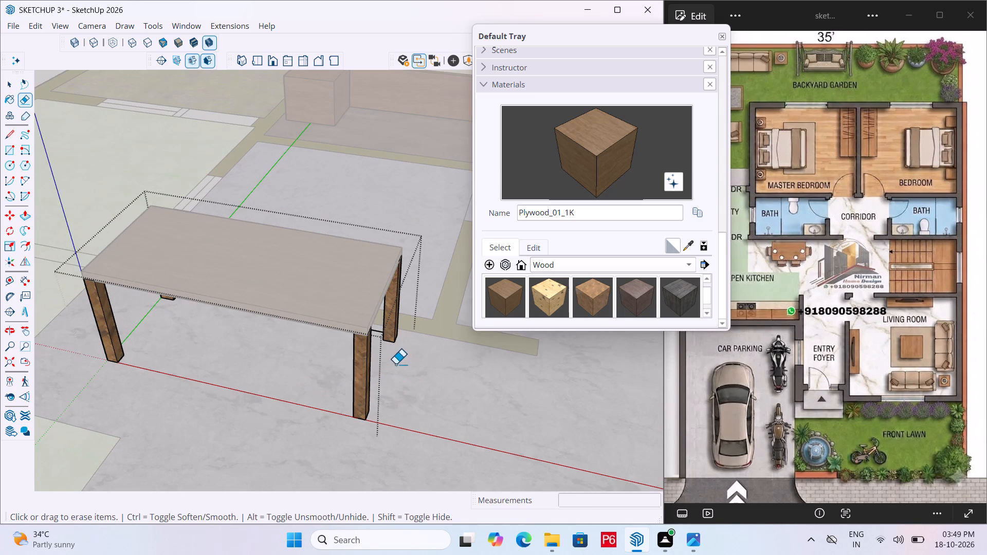
{"action": "middle_click_drag", "start_coordinate": [421, 364], "coordinate": [320, 346]}
{"action": "scroll", "coordinate": [320, 339], "scroll_direction": "up", "scroll_amount": 2}
{"action": "left_click_drag", "start_coordinate": [307, 308], "coordinate": [303, 313]}
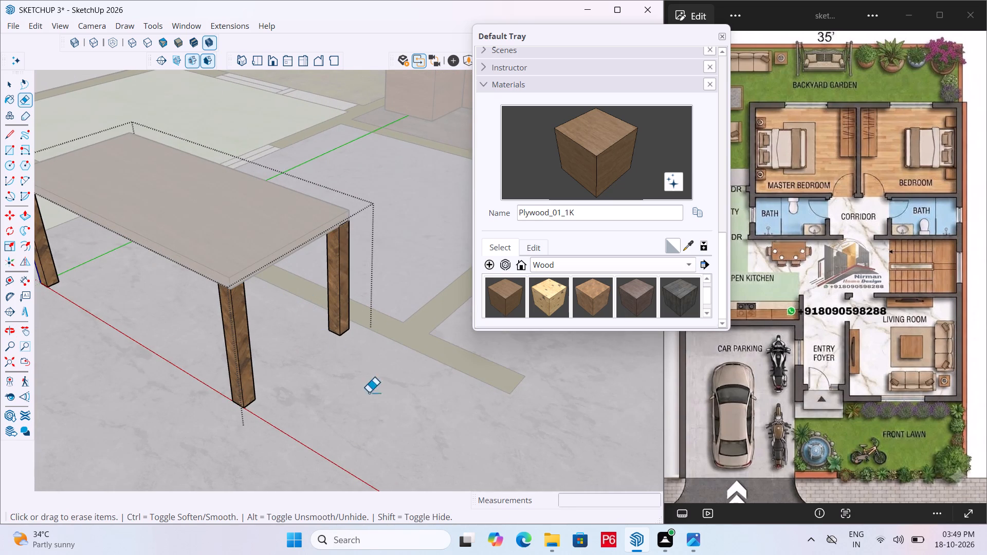
{"action": "scroll", "coordinate": [385, 417], "scroll_direction": "down", "scroll_amount": 10}
{"action": "key", "text": "space"}
{"action": "double_click", "coordinate": [211, 119]}
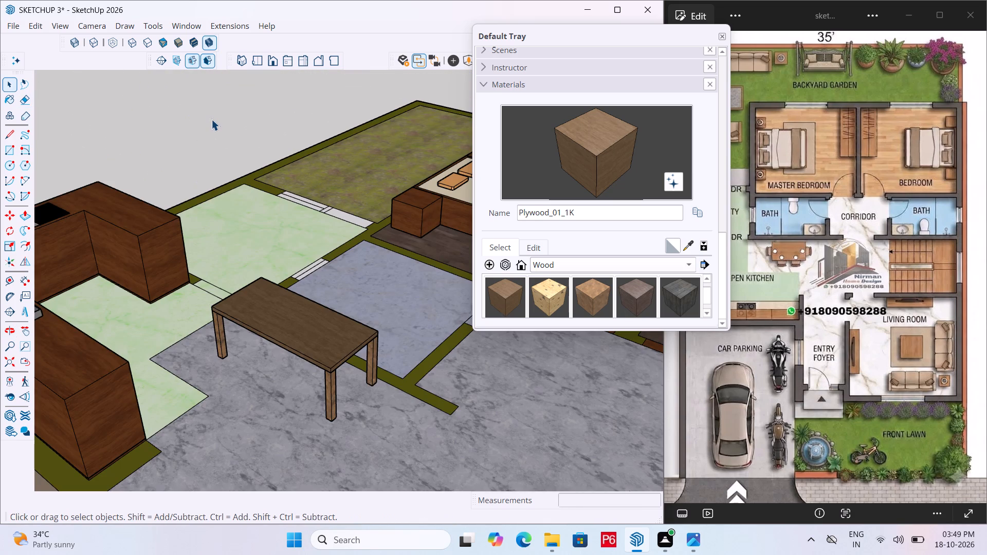
Save the model with the cleaned-up table legs.
{"action": "key", "text": "ctrl+s"}
{"action": "key", "text": "ctrl+s"}
{"action": "key", "text": "ctrl+s"}
{"action": "key", "text": "ctrl+s"}
{"action": "key", "text": "ctrl+s"}
{"action": "key", "text": "ctrl+s"}
{"action": "key", "text": "ctrl+s"}
Examine the dining table and the surrounding rooms from several angles.
{"action": "middle_click_drag", "start_coordinate": [296, 284], "coordinate": [0, 195]}
{"action": "scroll", "coordinate": [226, 260], "scroll_direction": "down", "scroll_amount": 3}
{"action": "key", "text": "space"}
{"action": "scroll", "coordinate": [242, 262], "scroll_direction": "down", "scroll_amount": 1}
{"action": "middle_click_drag", "start_coordinate": [260, 260], "coordinate": [84, 401]}
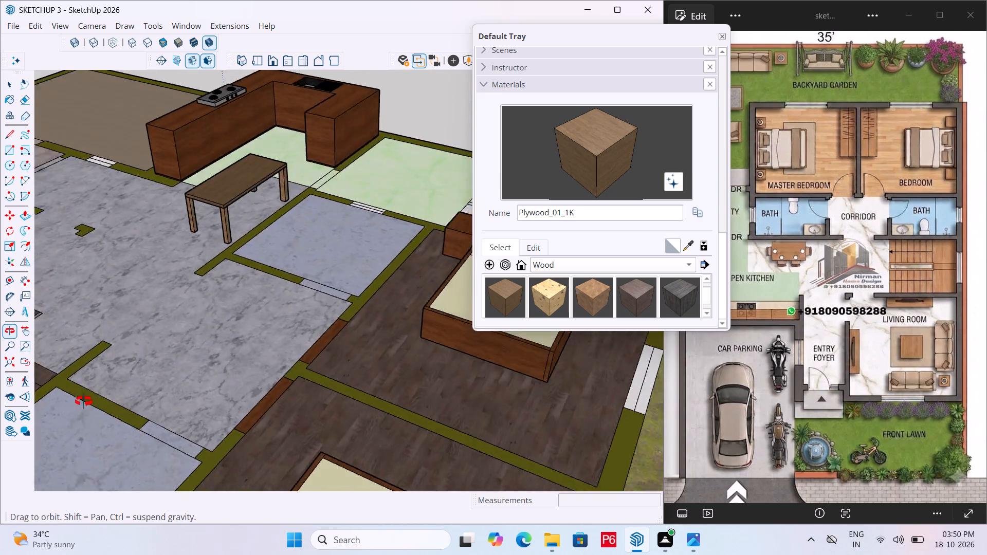
{"action": "middle_click_drag", "start_coordinate": [84, 401], "coordinate": [654, 451]}
{"action": "scroll", "coordinate": [217, 361], "scroll_direction": "down", "scroll_amount": 6}
{"action": "middle_click_drag", "start_coordinate": [259, 375], "coordinate": [424, 391]}
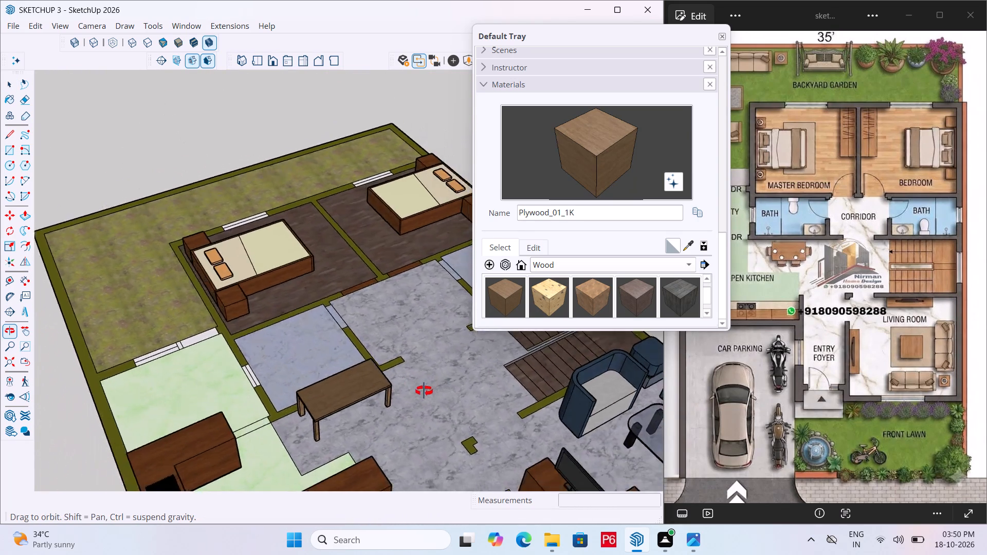
{"action": "middle_click_drag", "start_coordinate": [424, 391], "coordinate": [256, 453]}
{"action": "scroll", "coordinate": [236, 442], "scroll_direction": "up", "scroll_amount": 6}
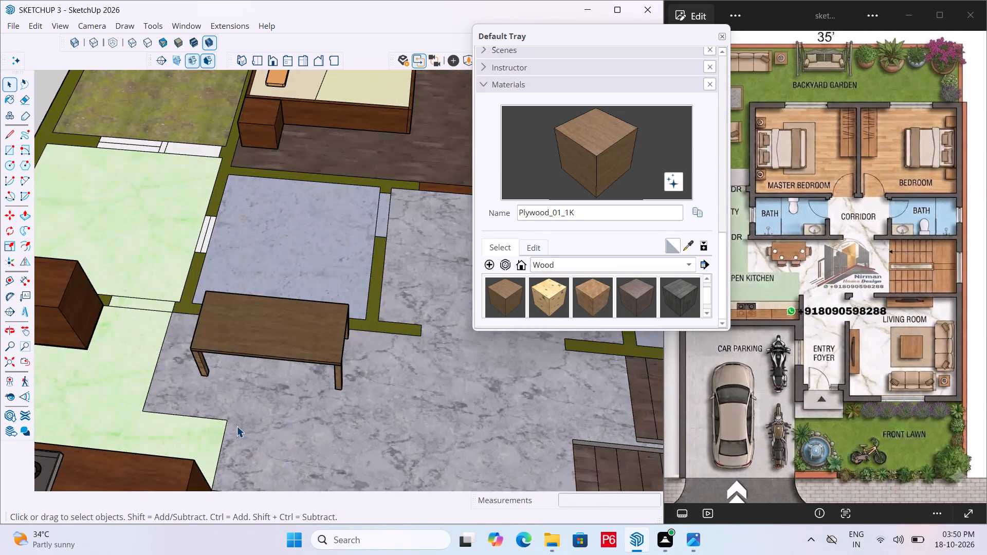
{"action": "scroll", "coordinate": [224, 328], "scroll_direction": "down", "scroll_amount": 2}
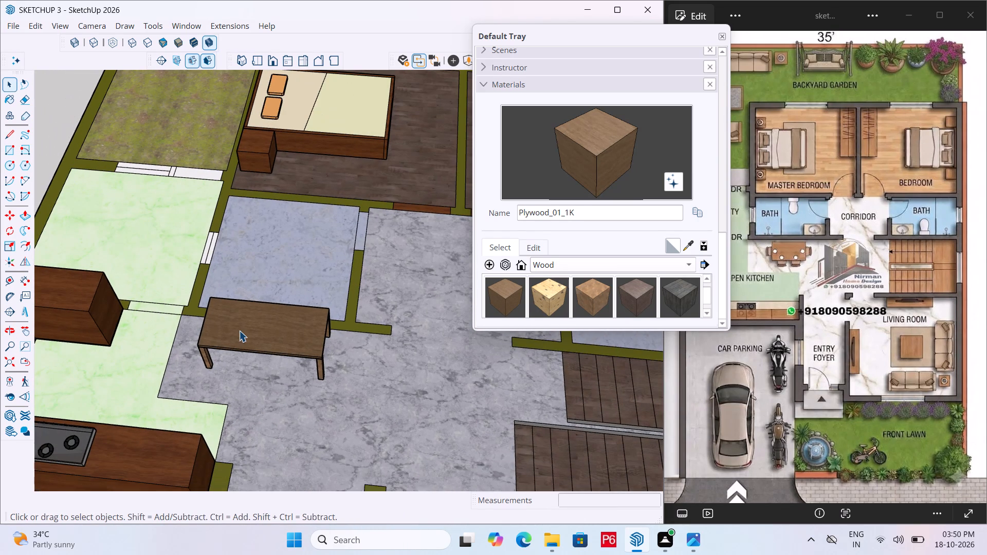
{"action": "scroll", "coordinate": [238, 323], "scroll_direction": "down", "scroll_amount": 5}
{"action": "scroll", "coordinate": [236, 349], "scroll_direction": "up", "scroll_amount": 5}
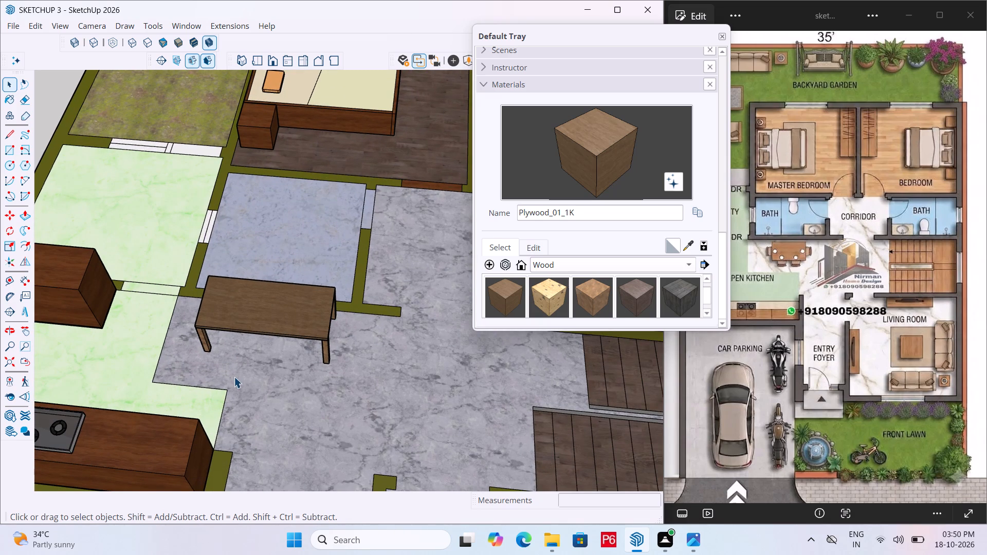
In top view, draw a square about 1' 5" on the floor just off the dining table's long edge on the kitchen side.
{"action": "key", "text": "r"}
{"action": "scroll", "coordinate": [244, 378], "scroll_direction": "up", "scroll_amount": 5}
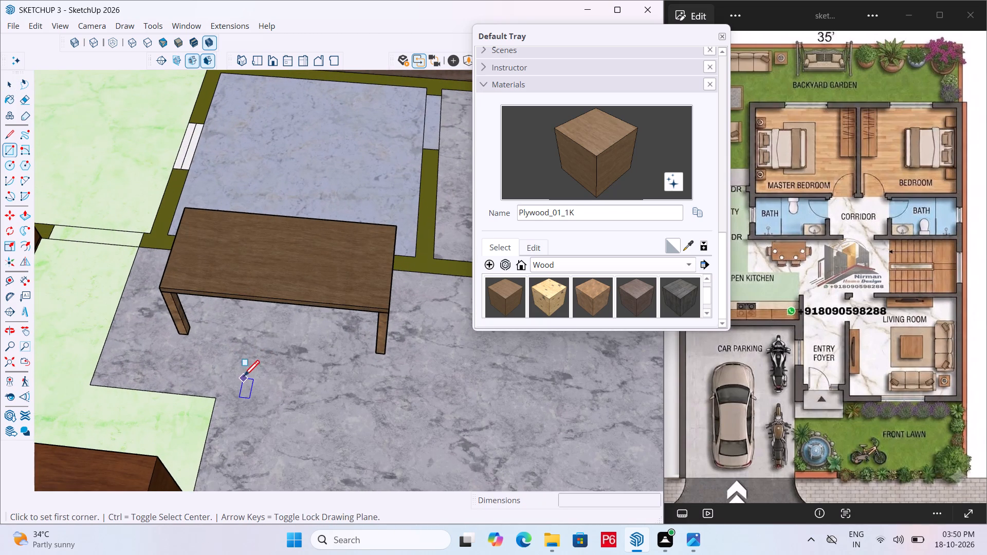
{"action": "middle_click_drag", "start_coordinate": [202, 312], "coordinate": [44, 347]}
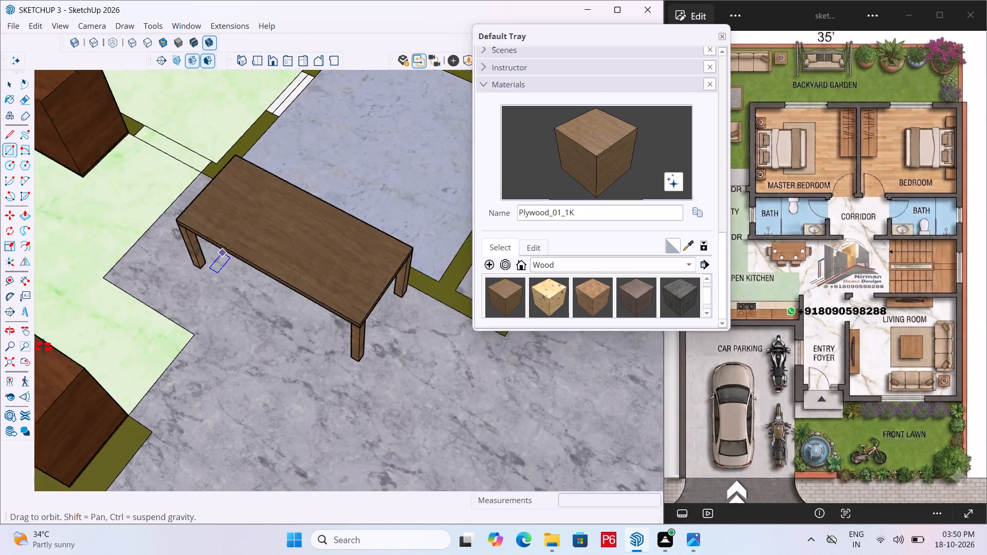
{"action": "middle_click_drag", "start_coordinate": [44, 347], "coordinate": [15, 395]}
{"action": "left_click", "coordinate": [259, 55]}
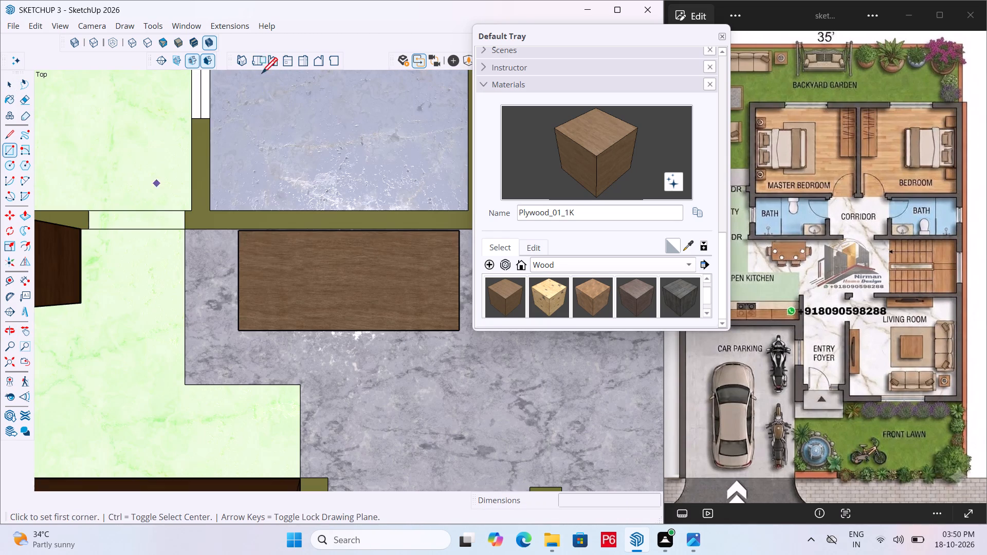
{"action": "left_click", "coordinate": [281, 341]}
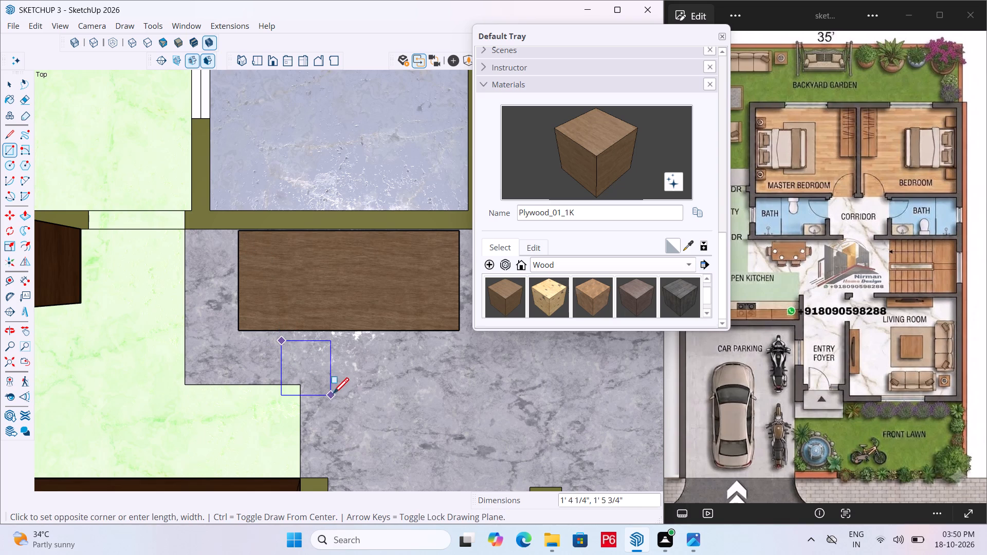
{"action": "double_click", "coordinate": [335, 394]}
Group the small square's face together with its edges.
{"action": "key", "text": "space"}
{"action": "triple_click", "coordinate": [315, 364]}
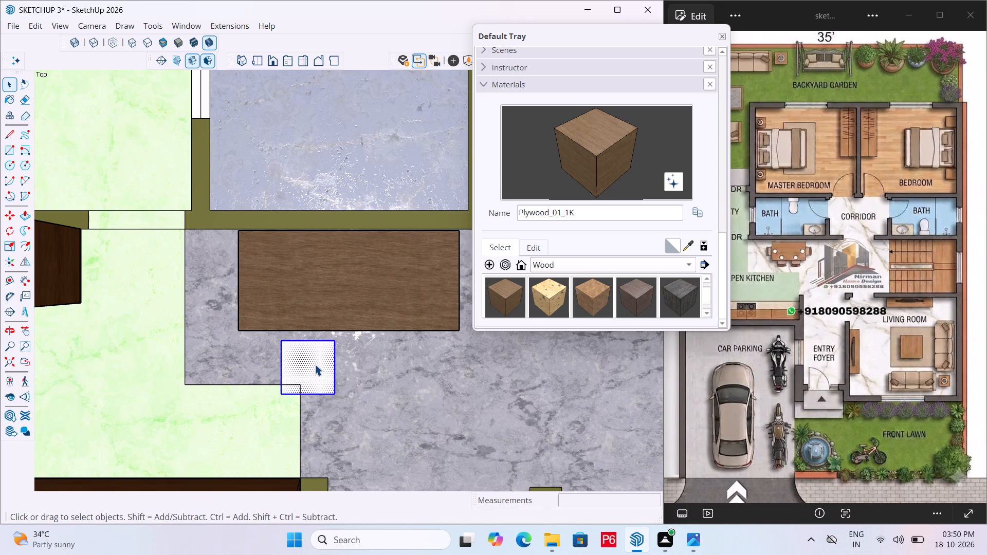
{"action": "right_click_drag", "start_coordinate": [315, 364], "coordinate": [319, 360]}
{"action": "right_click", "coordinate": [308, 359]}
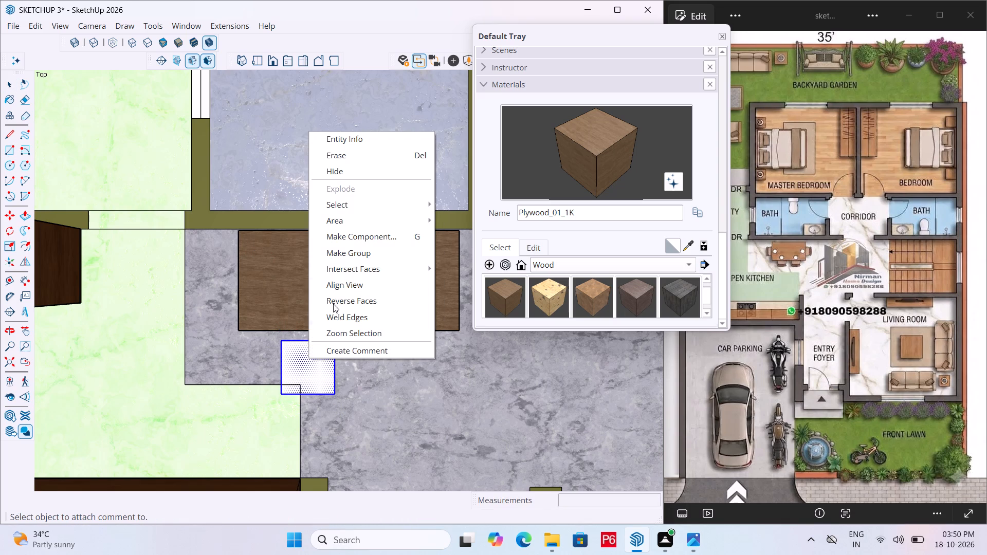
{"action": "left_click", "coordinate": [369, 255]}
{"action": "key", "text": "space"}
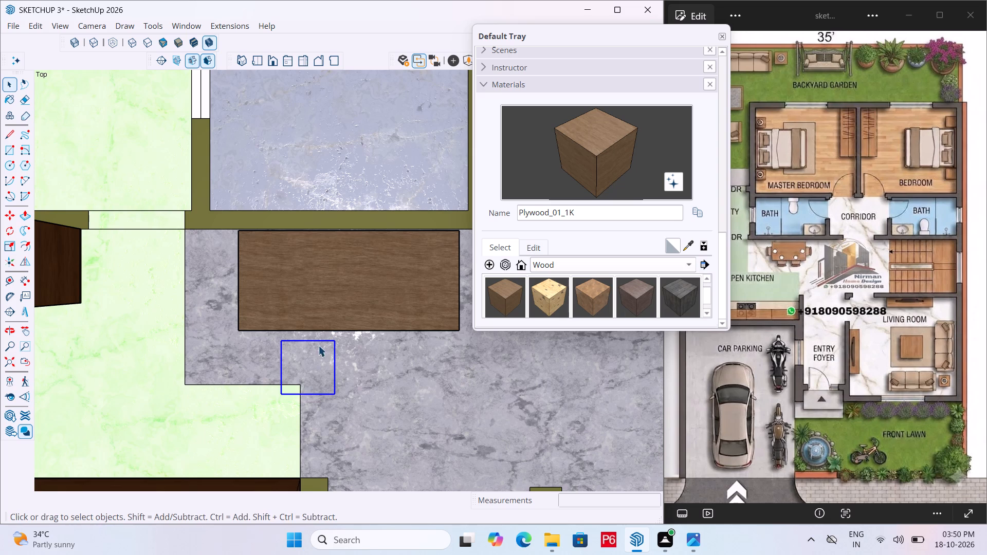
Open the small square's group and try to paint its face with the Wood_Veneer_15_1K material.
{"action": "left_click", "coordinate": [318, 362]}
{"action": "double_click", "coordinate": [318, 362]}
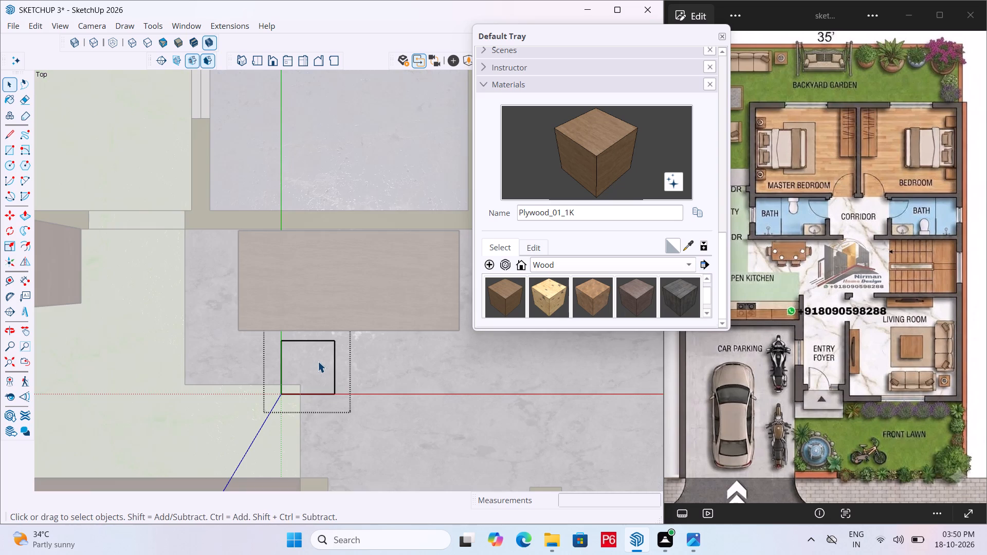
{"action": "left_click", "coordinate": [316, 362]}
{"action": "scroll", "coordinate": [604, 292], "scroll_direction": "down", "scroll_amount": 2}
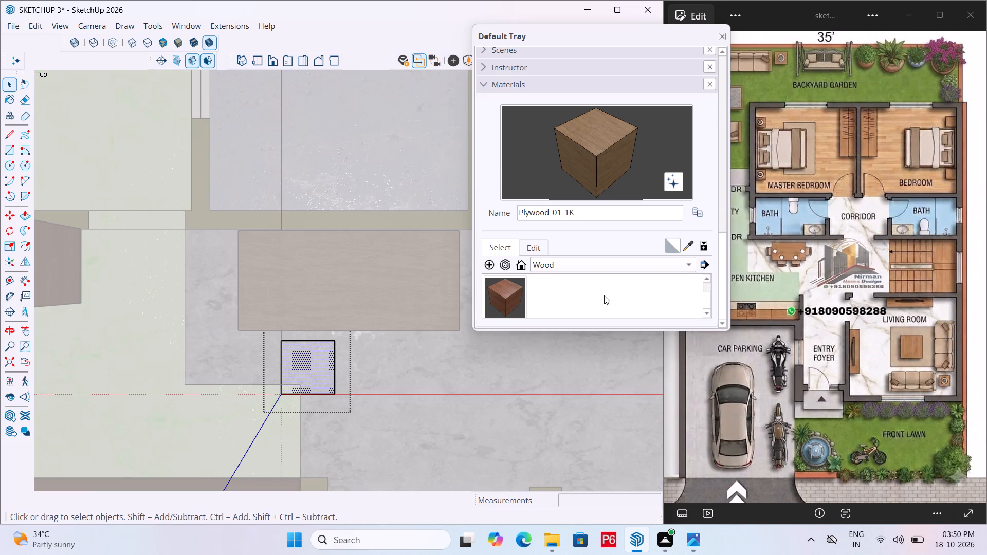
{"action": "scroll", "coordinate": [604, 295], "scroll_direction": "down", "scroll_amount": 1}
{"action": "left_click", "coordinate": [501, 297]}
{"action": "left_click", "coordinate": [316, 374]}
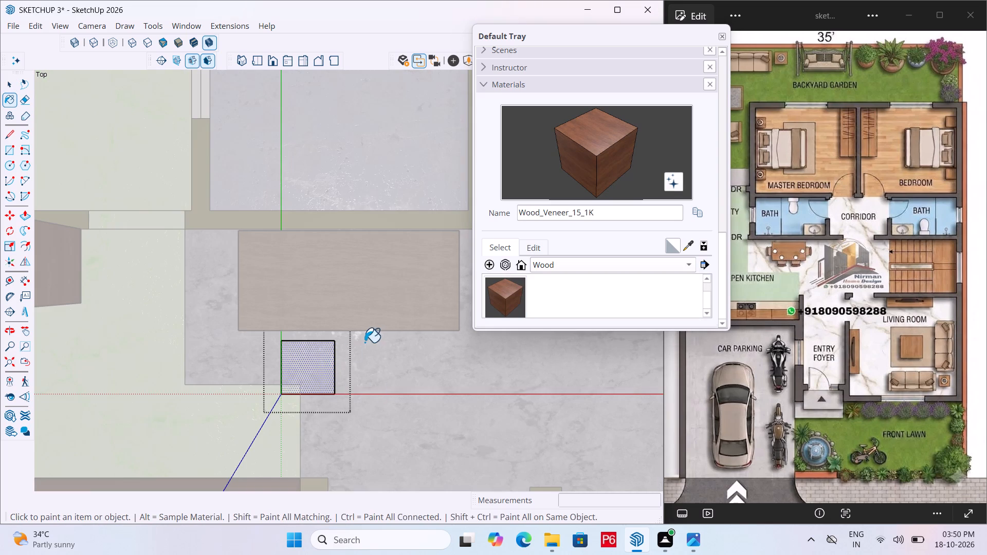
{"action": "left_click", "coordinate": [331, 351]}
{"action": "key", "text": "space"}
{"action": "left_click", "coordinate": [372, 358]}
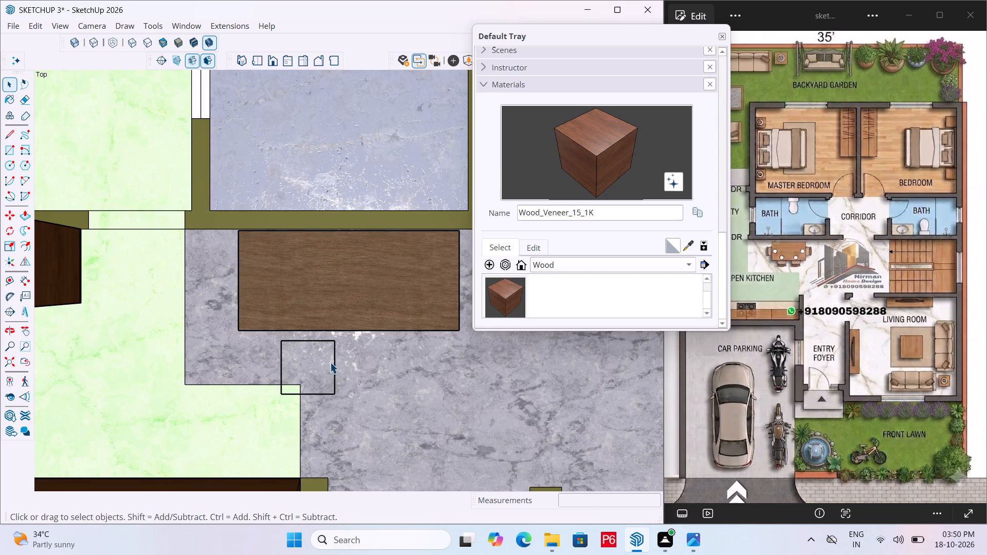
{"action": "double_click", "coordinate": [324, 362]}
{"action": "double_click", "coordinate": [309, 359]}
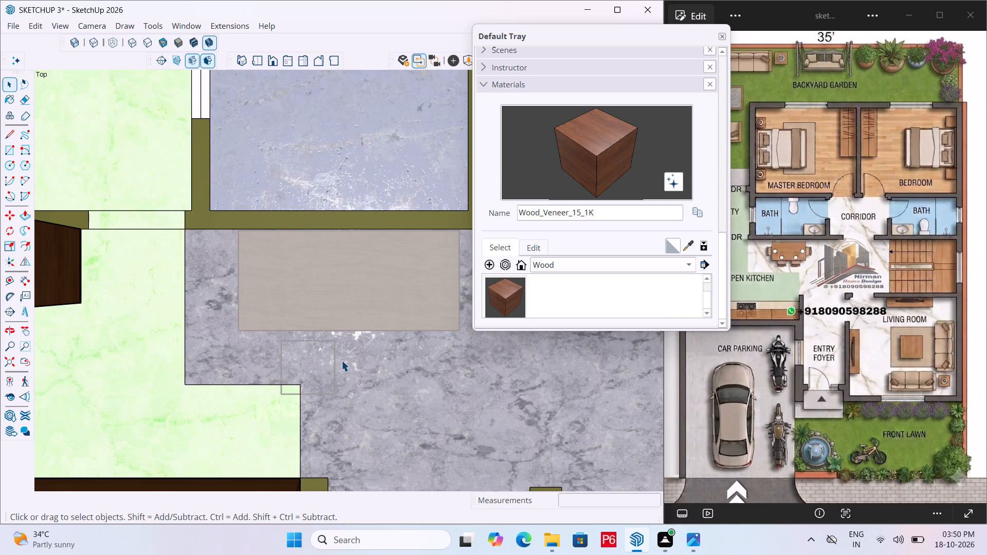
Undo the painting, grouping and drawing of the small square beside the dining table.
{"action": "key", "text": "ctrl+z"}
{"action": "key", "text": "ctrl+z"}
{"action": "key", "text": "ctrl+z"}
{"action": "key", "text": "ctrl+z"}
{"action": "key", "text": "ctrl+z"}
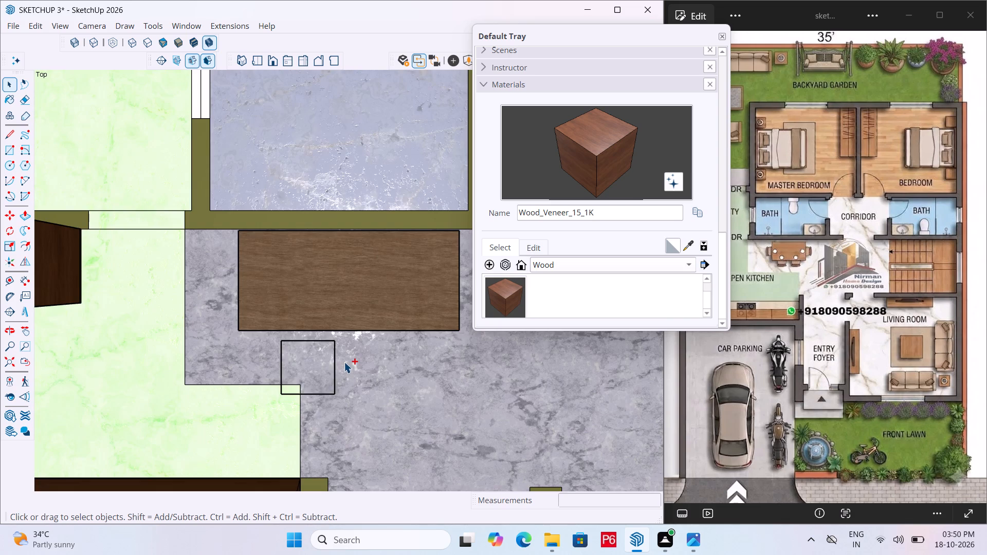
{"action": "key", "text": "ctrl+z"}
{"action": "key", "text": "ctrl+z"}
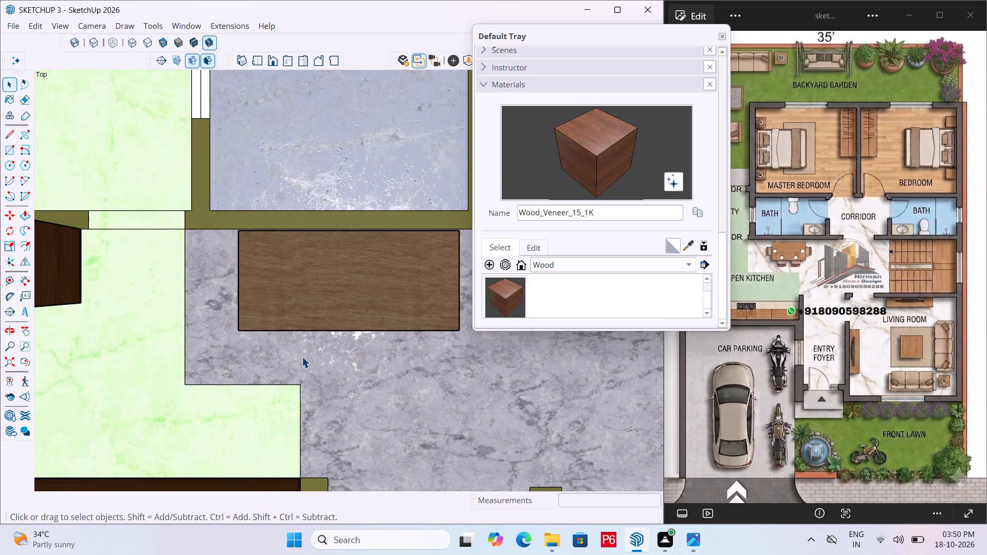
Draw a square about 1' 5" on the floor just off the dining table's long edge.
{"action": "key", "text": "r"}
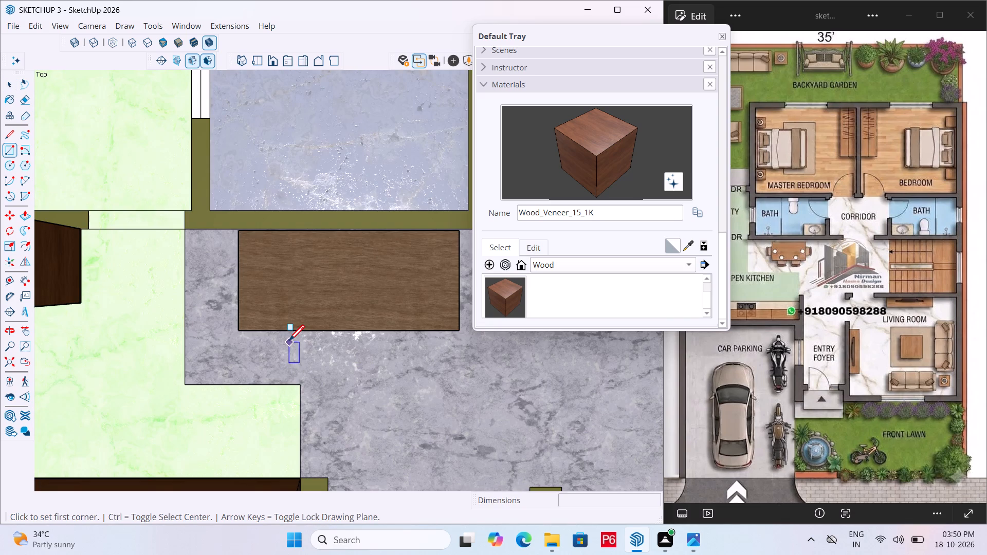
{"action": "double_click", "coordinate": [291, 342]}
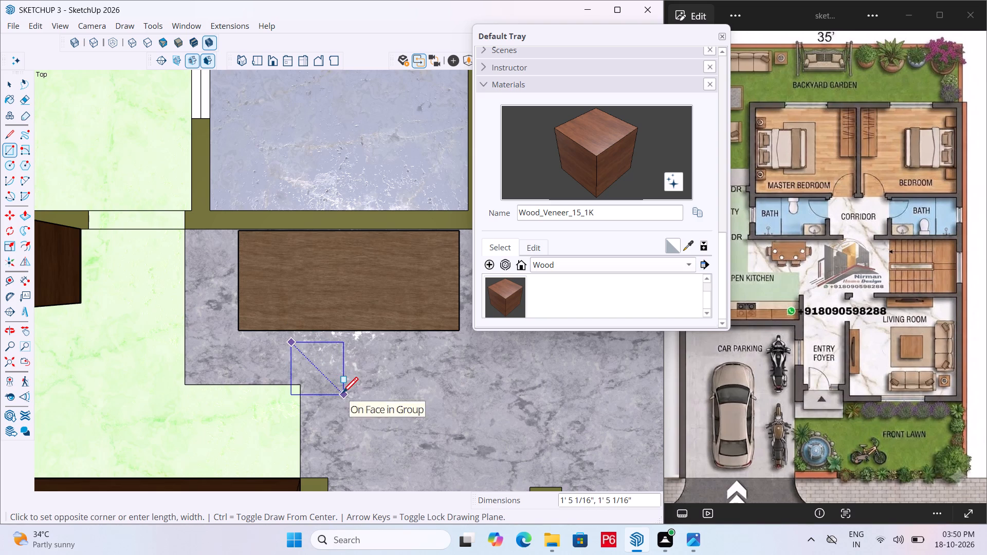
{"action": "left_click", "coordinate": [343, 395]}
{"action": "key", "text": "space"}
Group the new square's face together with its edges and clear the selection.
{"action": "double_click", "coordinate": [331, 361]}
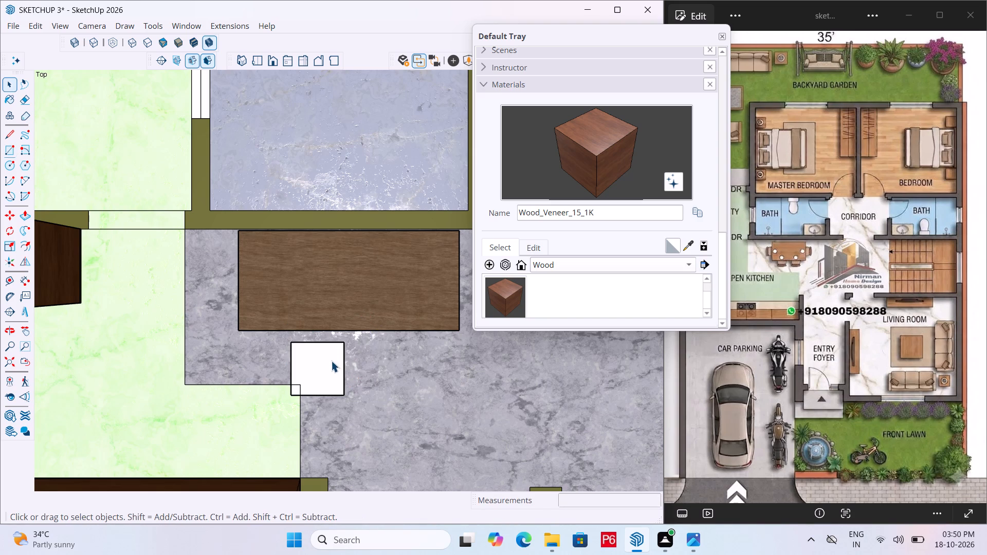
{"action": "right_click", "coordinate": [331, 361]}
{"action": "left_click", "coordinate": [400, 257]}
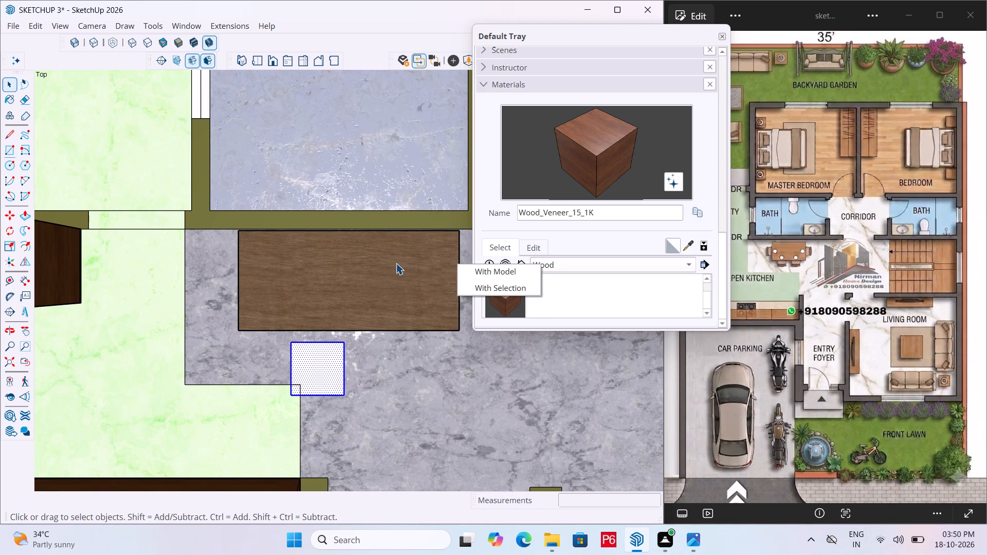
{"action": "left_click", "coordinate": [317, 353]}
{"action": "key", "text": "space"}
{"action": "scroll", "coordinate": [348, 357], "scroll_direction": "down", "scroll_amount": 12}
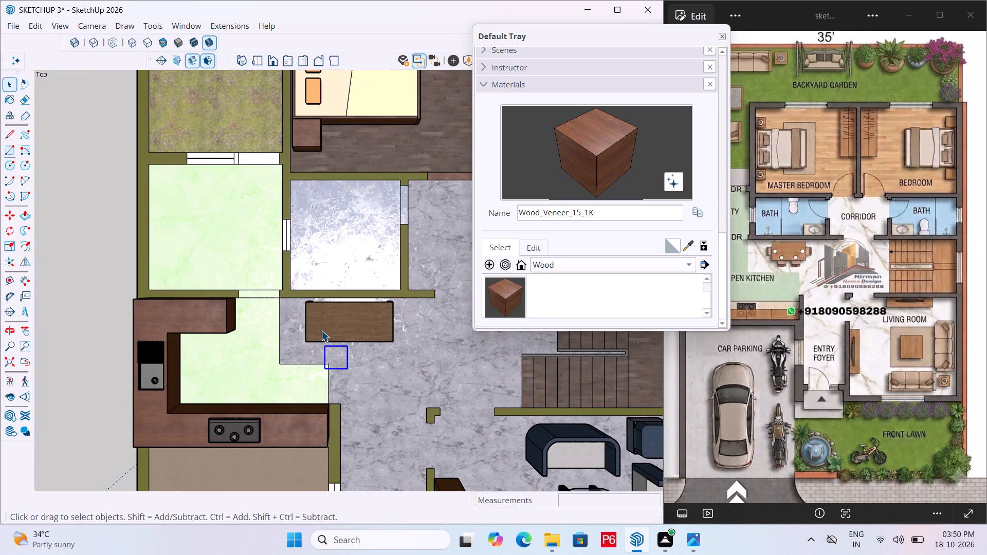
{"action": "left_click", "coordinate": [113, 287]}
{"action": "scroll", "coordinate": [347, 382], "scroll_direction": "up", "scroll_amount": 11}
Open the square's group and paint its face with the Wood_Veneer_15_1K material.
{"action": "double_click", "coordinate": [326, 322]}
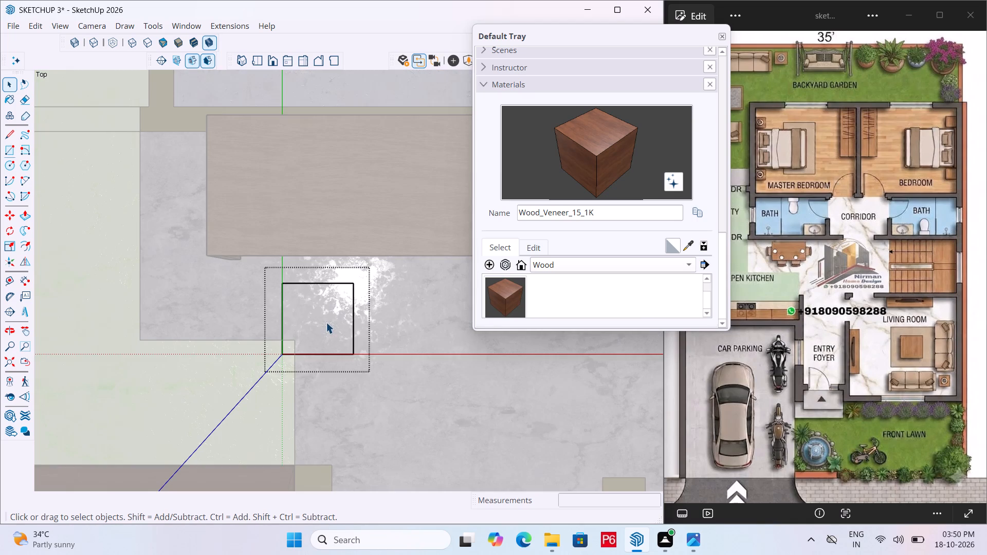
{"action": "left_click", "coordinate": [324, 316]}
{"action": "left_click", "coordinate": [499, 302]}
{"action": "left_click", "coordinate": [337, 330]}
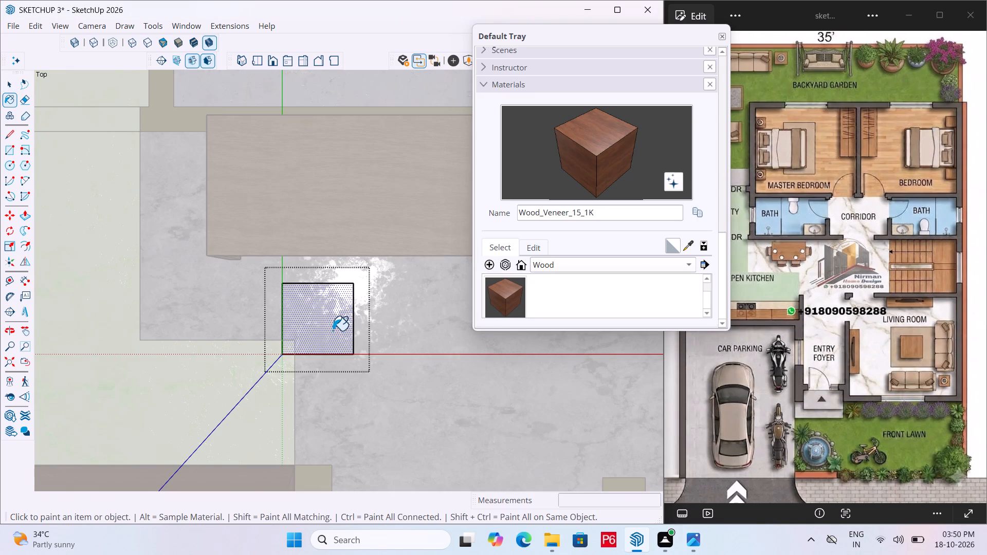
{"action": "middle_click_drag", "start_coordinate": [394, 342], "coordinate": [282, 268]}
{"action": "scroll", "coordinate": [393, 342], "scroll_direction": "down", "scroll_amount": 1}
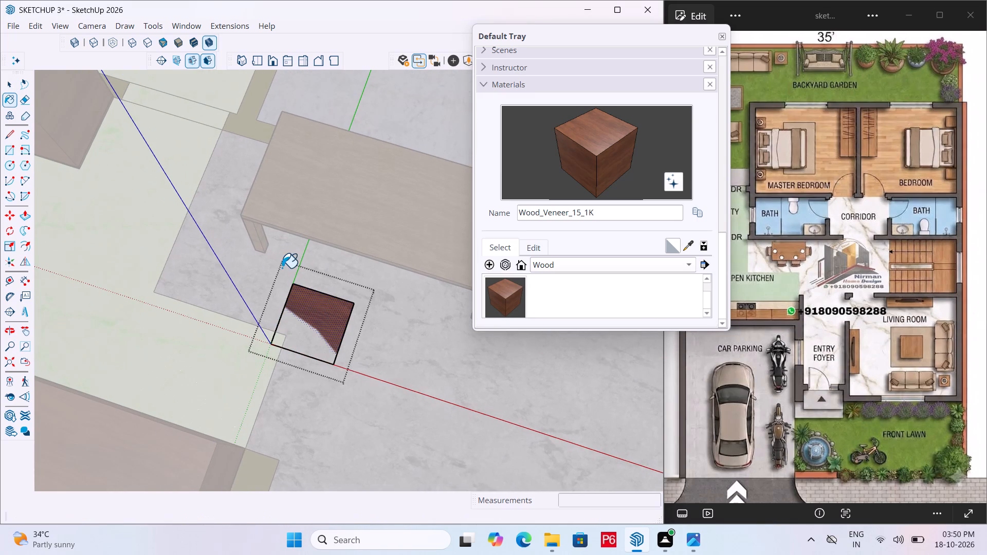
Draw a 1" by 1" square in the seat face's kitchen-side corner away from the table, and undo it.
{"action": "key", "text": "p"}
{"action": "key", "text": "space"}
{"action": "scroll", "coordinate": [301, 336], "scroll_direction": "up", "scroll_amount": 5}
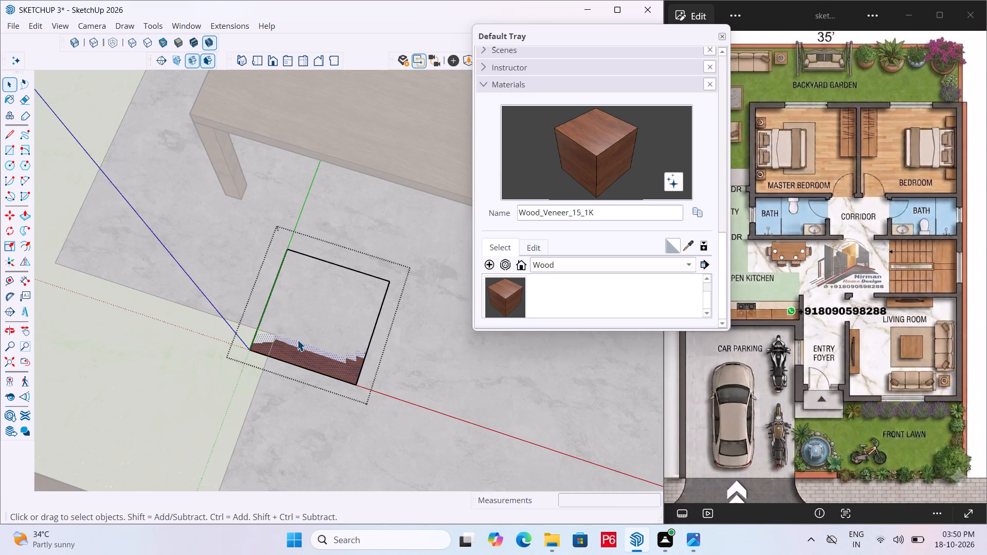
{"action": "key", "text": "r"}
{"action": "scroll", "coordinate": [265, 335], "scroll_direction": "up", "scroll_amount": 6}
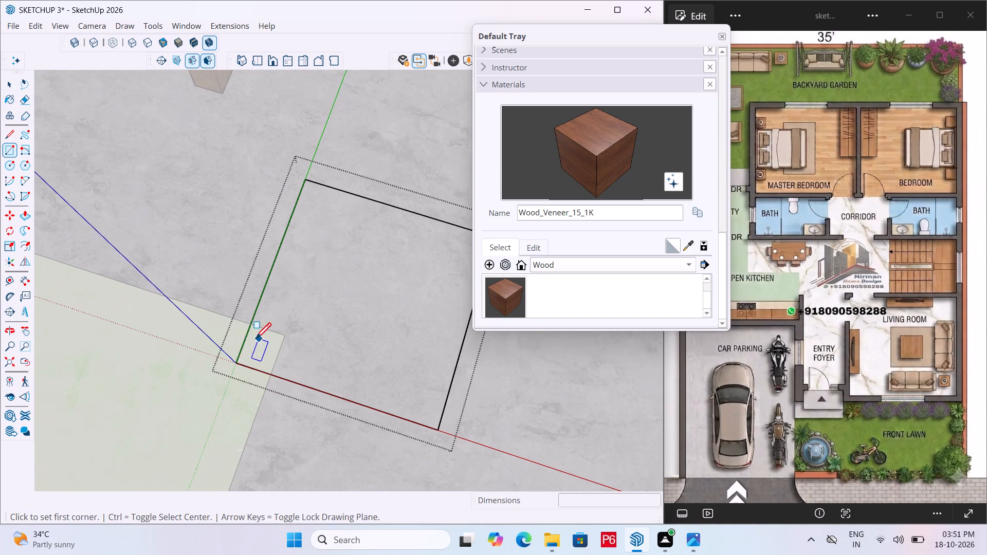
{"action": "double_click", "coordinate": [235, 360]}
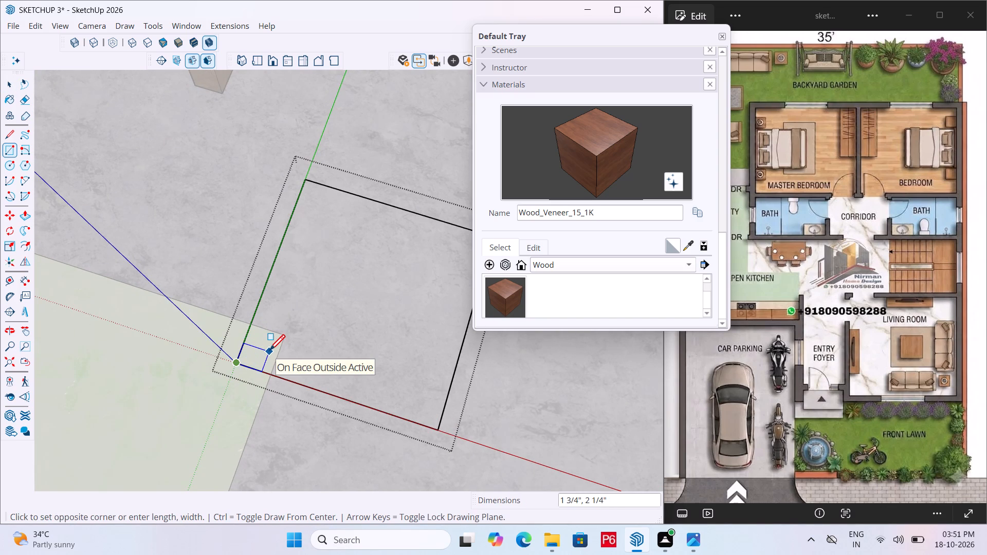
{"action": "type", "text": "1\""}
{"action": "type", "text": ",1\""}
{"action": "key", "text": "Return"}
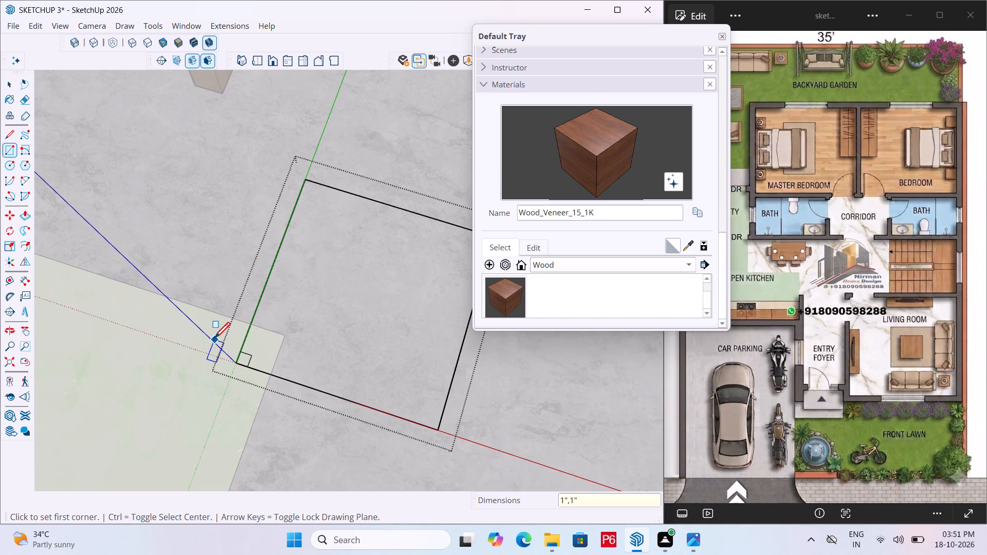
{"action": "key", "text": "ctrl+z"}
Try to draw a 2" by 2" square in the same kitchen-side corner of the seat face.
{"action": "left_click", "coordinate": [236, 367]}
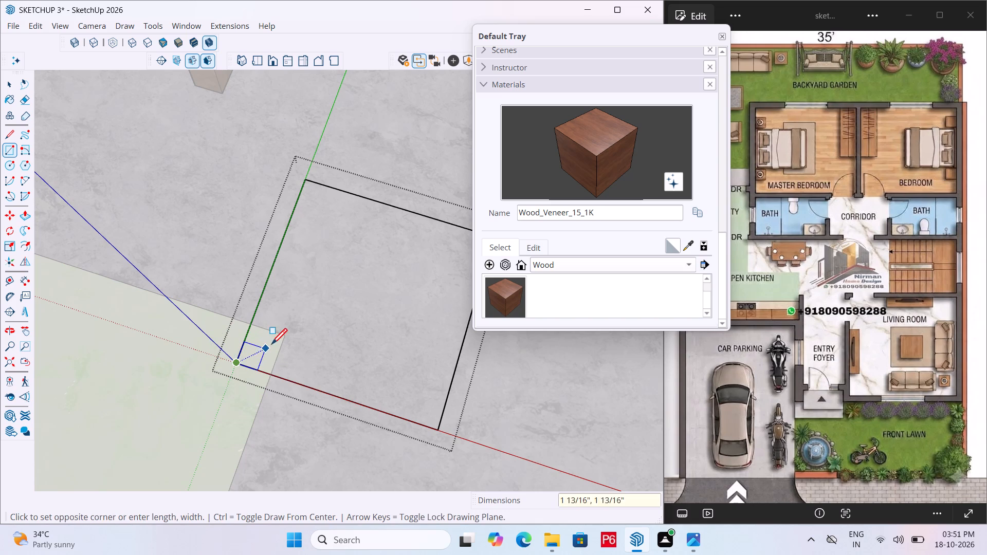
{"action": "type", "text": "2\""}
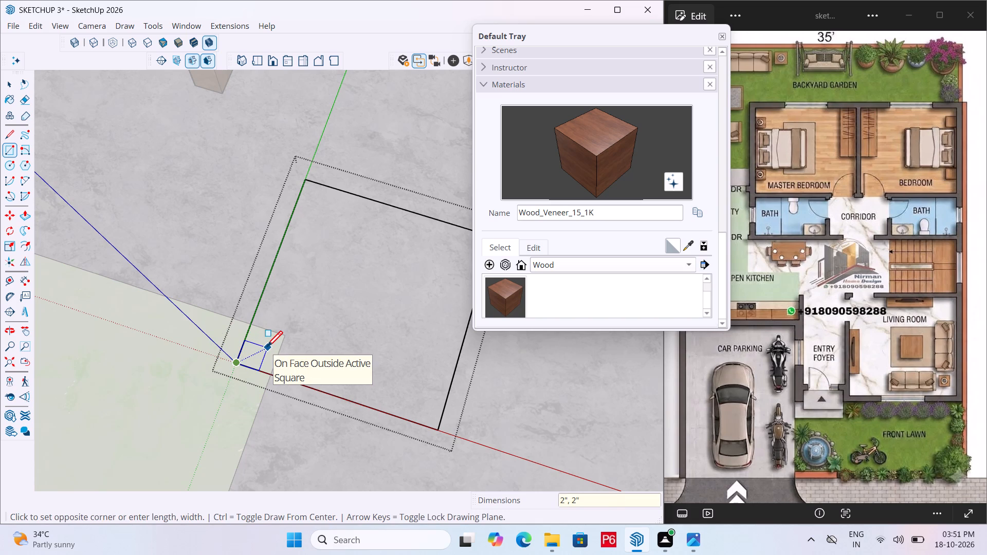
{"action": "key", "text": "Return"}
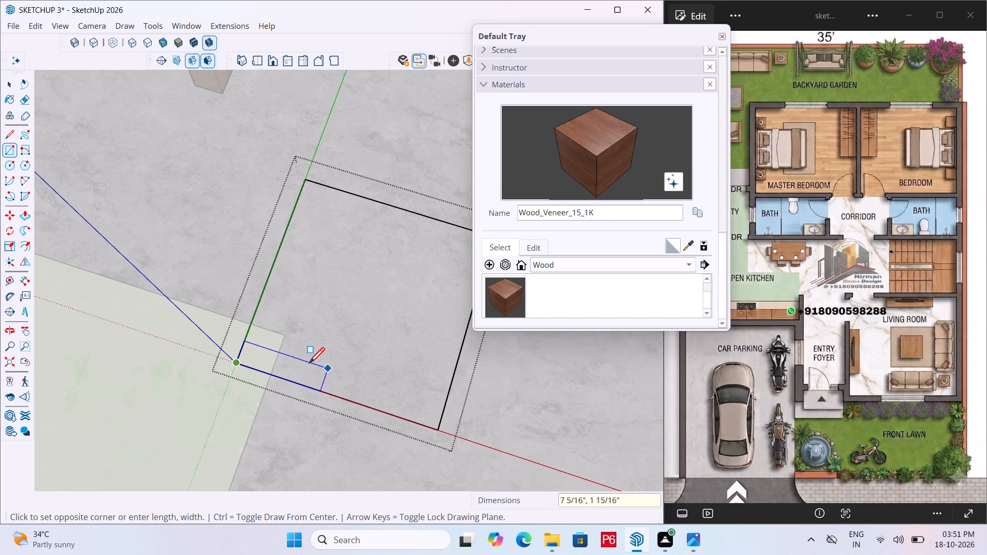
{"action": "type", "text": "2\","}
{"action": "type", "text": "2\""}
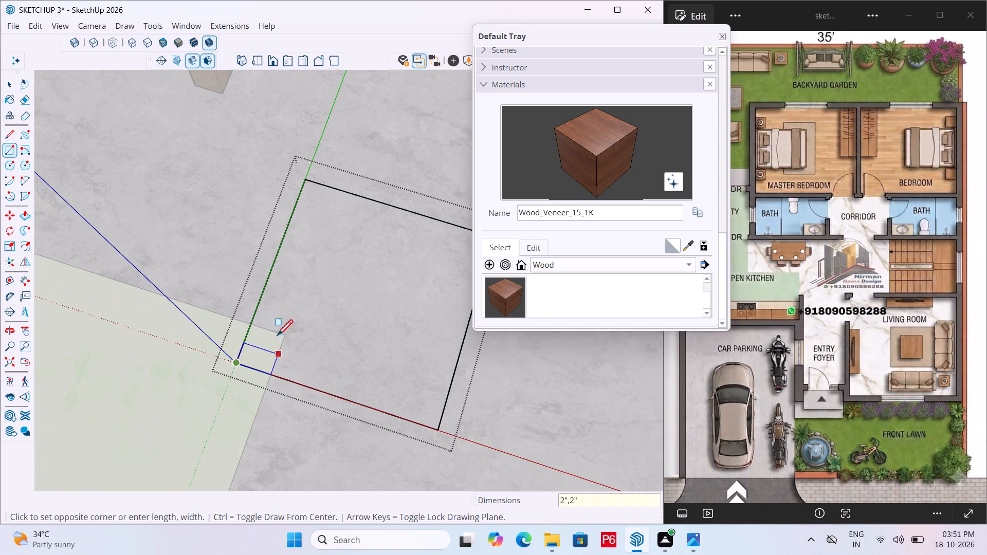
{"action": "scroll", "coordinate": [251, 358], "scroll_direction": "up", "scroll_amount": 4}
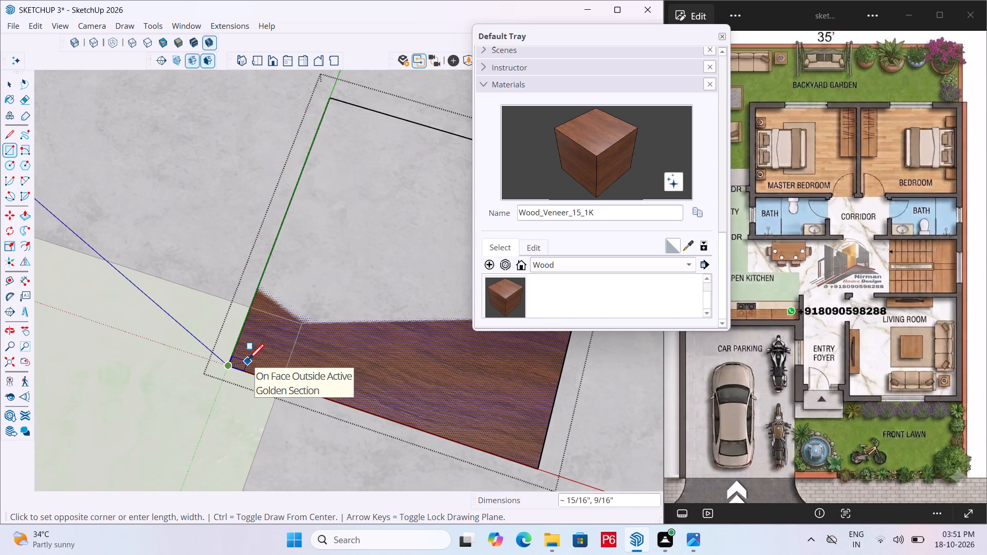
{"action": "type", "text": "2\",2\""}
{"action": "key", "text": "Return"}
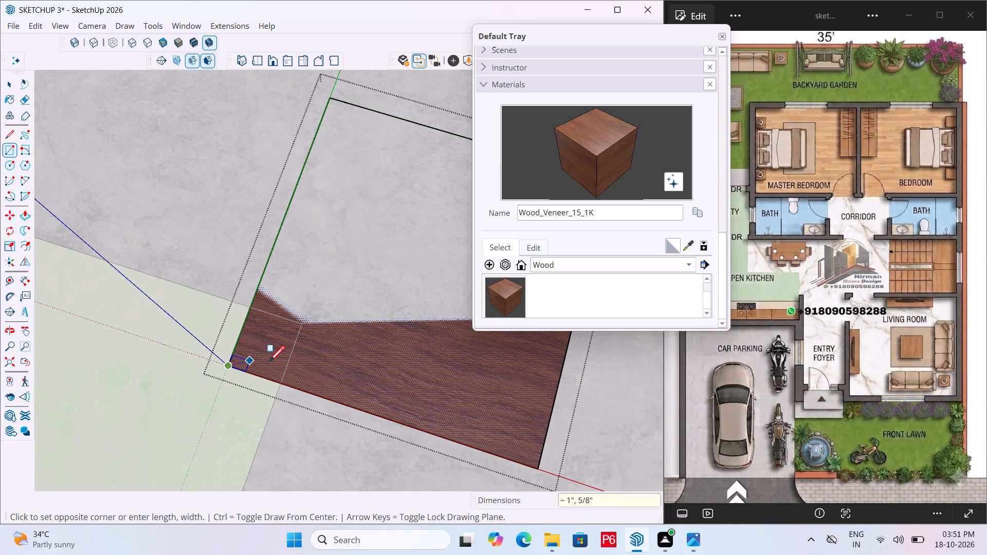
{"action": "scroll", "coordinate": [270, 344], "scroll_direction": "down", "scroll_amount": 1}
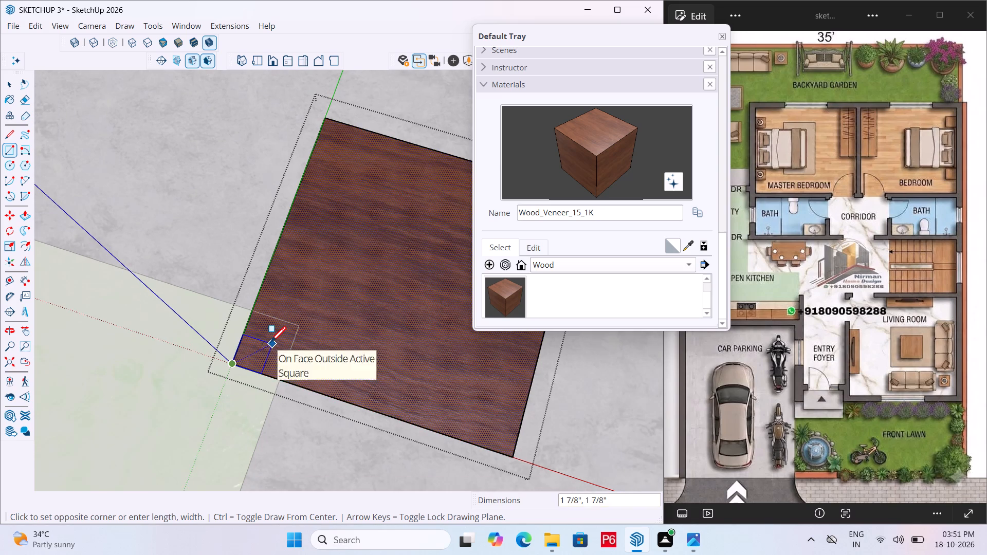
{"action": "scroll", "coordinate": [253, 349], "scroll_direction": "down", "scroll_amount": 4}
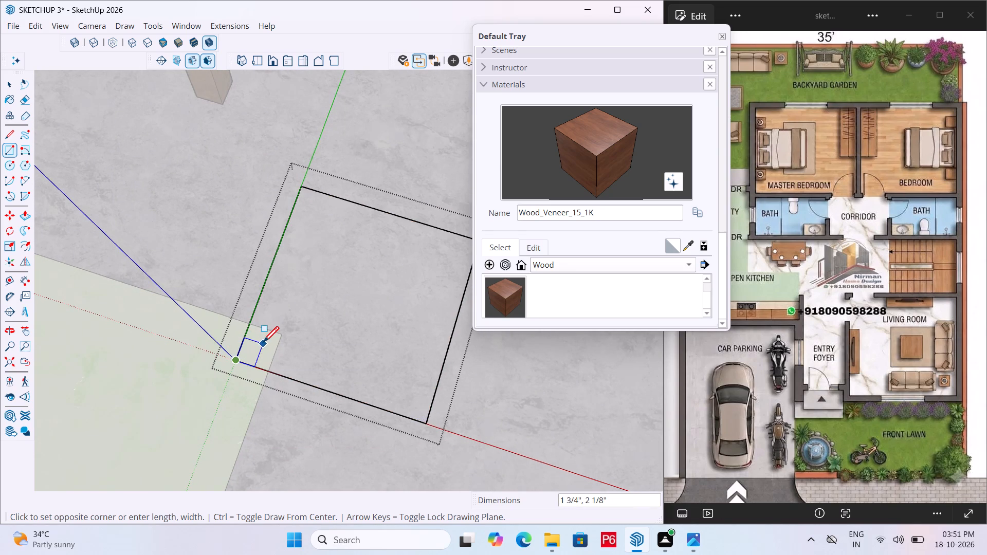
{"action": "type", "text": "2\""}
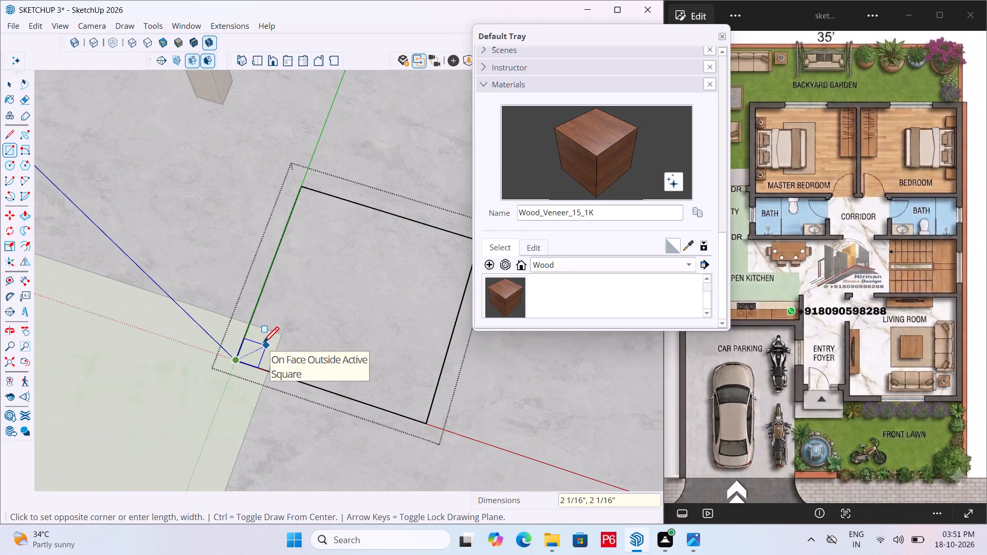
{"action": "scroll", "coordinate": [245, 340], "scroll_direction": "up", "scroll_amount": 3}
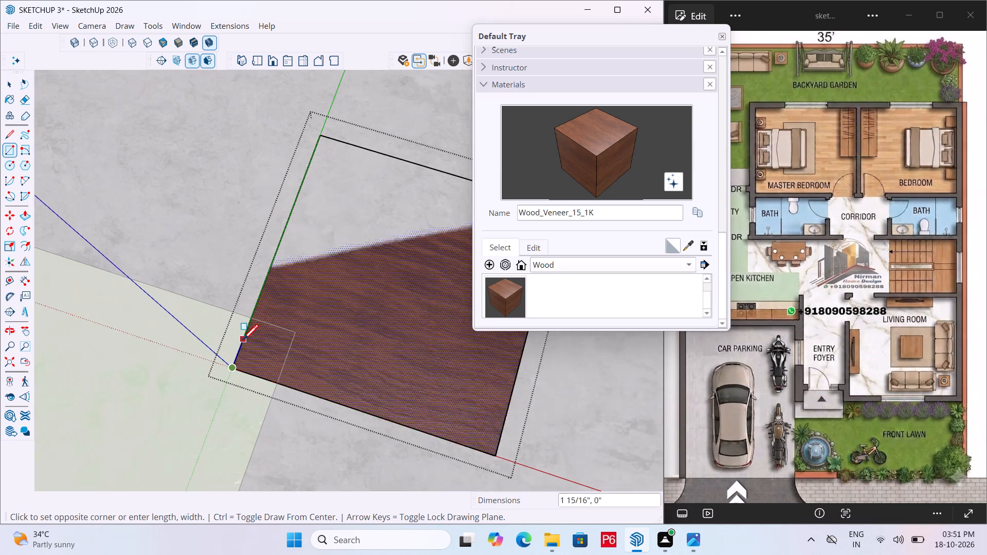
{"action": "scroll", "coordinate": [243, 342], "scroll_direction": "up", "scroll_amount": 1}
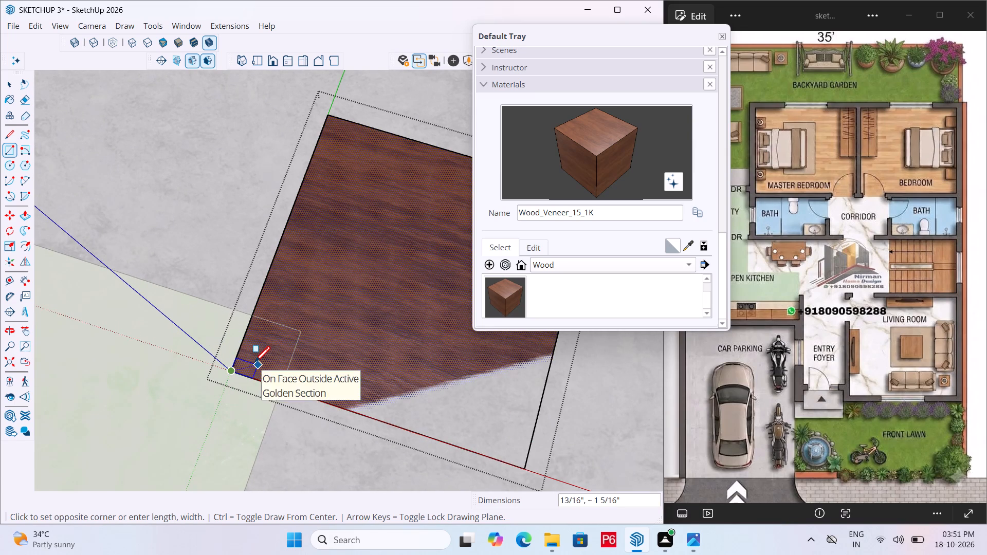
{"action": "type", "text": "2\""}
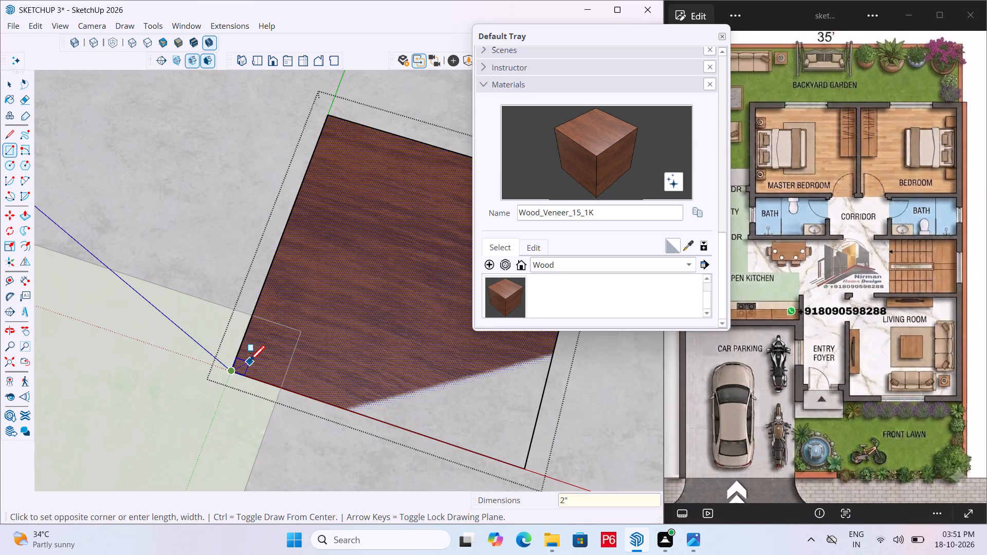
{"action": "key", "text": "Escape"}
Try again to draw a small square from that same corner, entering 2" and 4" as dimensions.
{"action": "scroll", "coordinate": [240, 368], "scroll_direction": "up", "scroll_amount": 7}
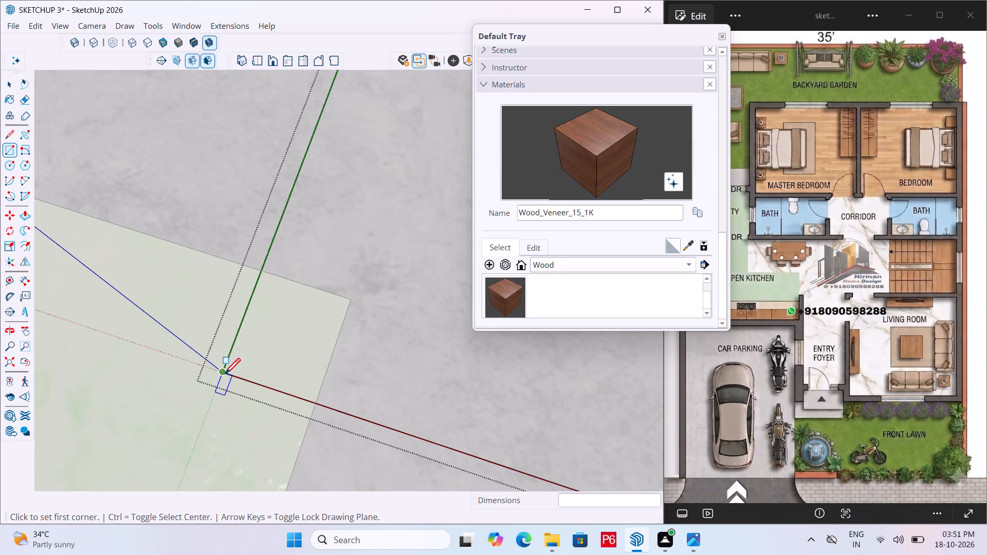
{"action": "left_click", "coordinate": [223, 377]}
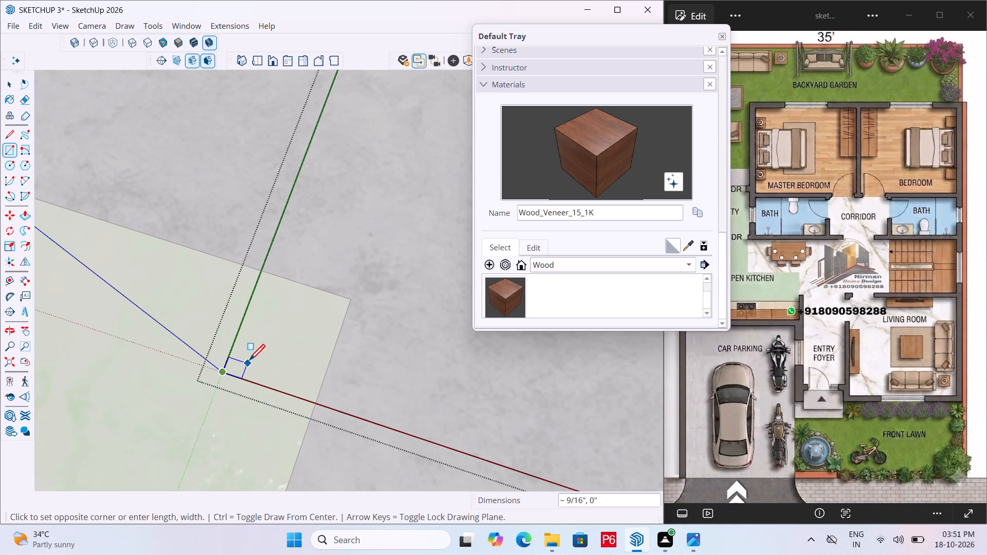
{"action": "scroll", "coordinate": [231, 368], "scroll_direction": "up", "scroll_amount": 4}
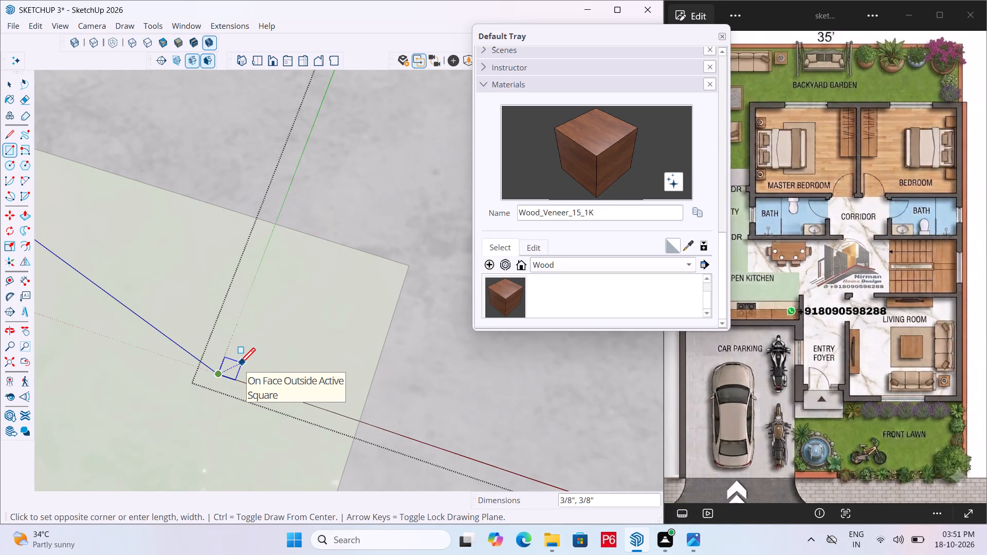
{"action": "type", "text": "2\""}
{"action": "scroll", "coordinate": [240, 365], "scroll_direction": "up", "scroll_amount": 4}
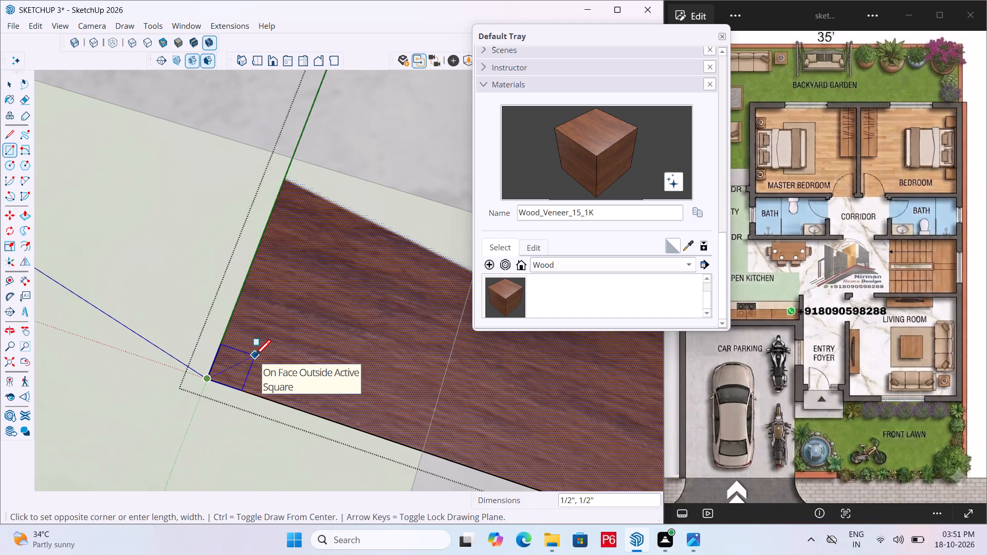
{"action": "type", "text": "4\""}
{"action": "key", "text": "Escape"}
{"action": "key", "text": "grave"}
Draw a leg square about 1 13/16" in the seat face's corner farthest from both the kitchen and the table.
{"action": "scroll", "coordinate": [200, 350], "scroll_direction": "down", "scroll_amount": 16}
{"action": "scroll", "coordinate": [147, 365], "scroll_direction": "down", "scroll_amount": 5}
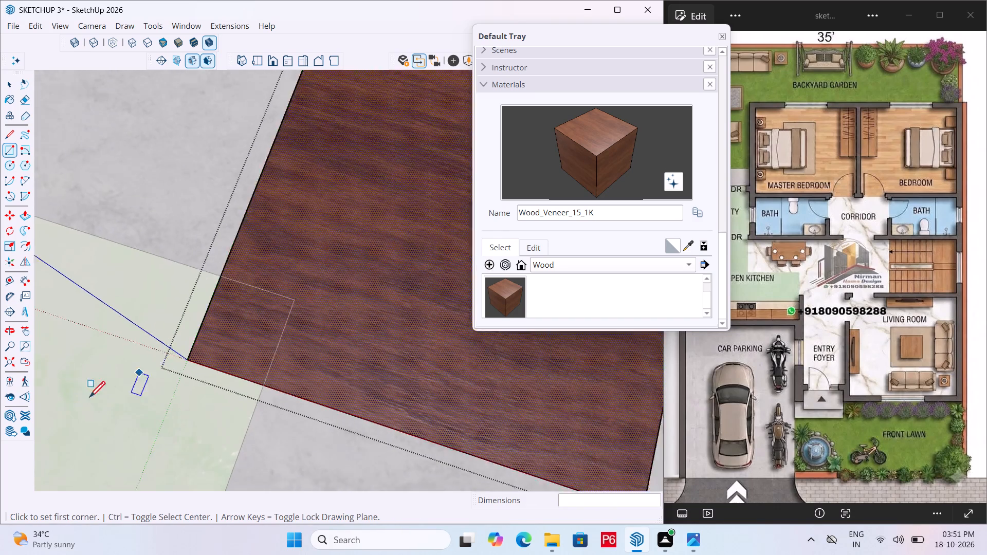
{"action": "scroll", "coordinate": [89, 399], "scroll_direction": "down", "scroll_amount": 3}
{"action": "scroll", "coordinate": [119, 314], "scroll_direction": "down", "scroll_amount": 5}
{"action": "scroll", "coordinate": [348, 400], "scroll_direction": "up", "scroll_amount": 5}
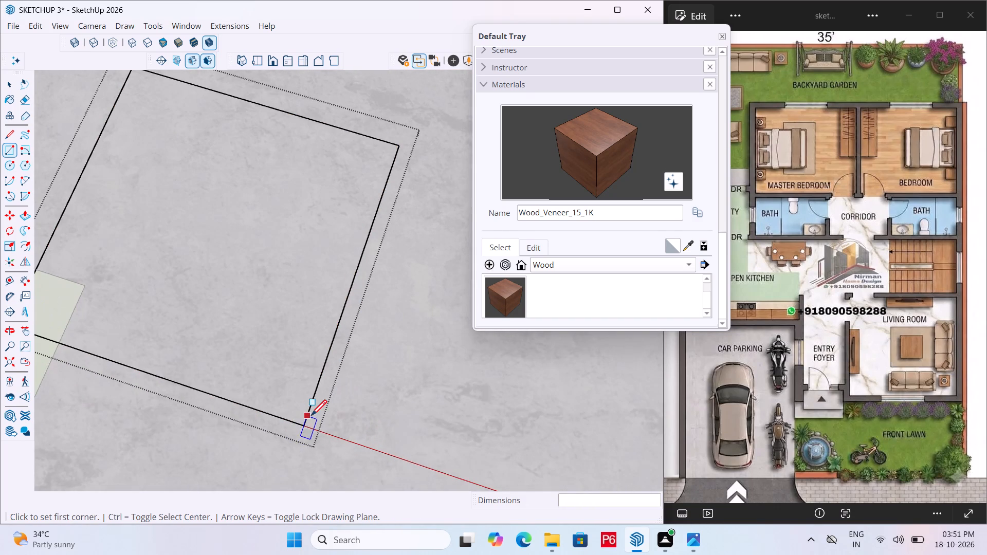
{"action": "left_click", "coordinate": [300, 423]}
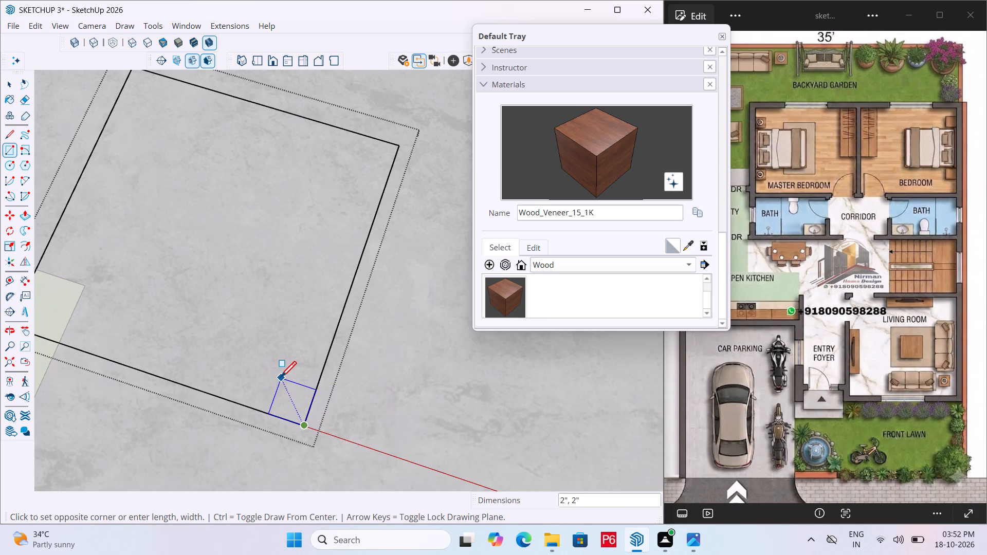
{"action": "left_click", "coordinate": [283, 383]}
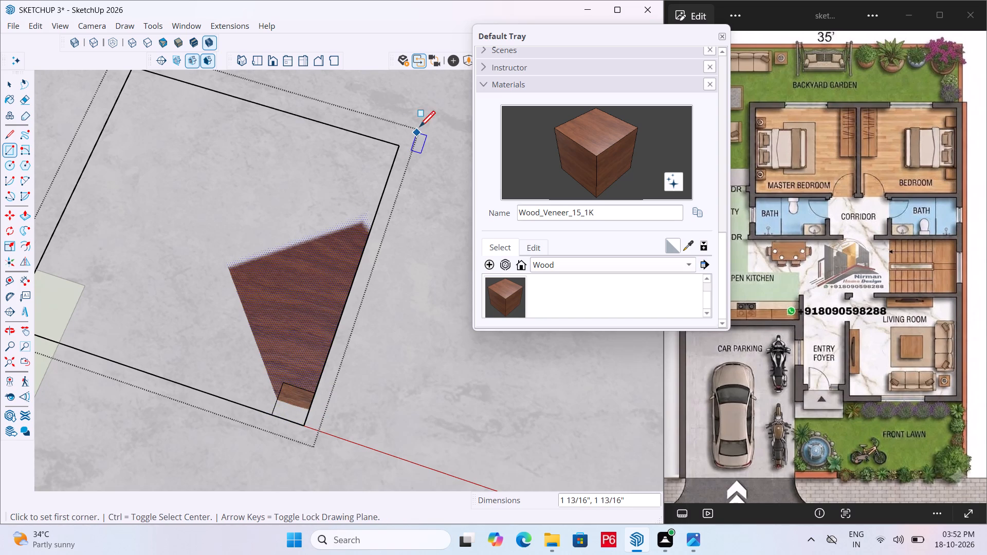
Draw leg squares about 1 13/16" to 2 1/8" wide in the seat face's three remaining corners.
{"action": "double_click", "coordinate": [397, 147]}
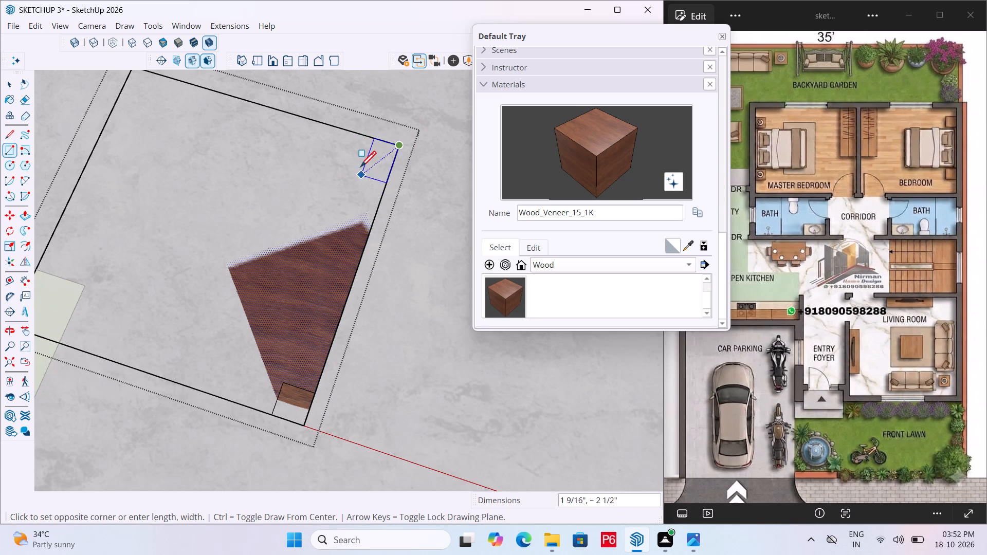
{"action": "left_click", "coordinate": [361, 162]}
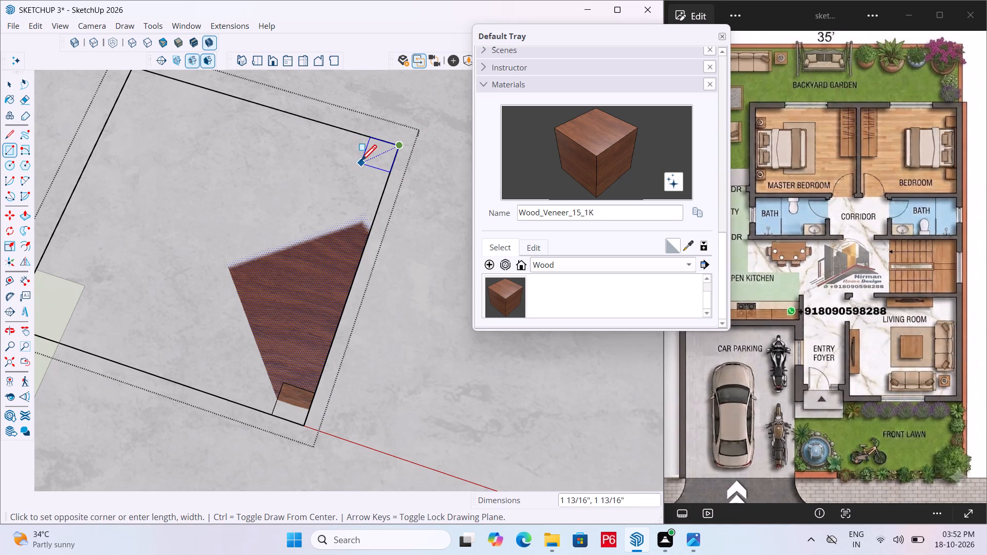
{"action": "scroll", "coordinate": [429, 312], "scroll_direction": "down", "scroll_amount": 5}
{"action": "left_click", "coordinate": [240, 157]}
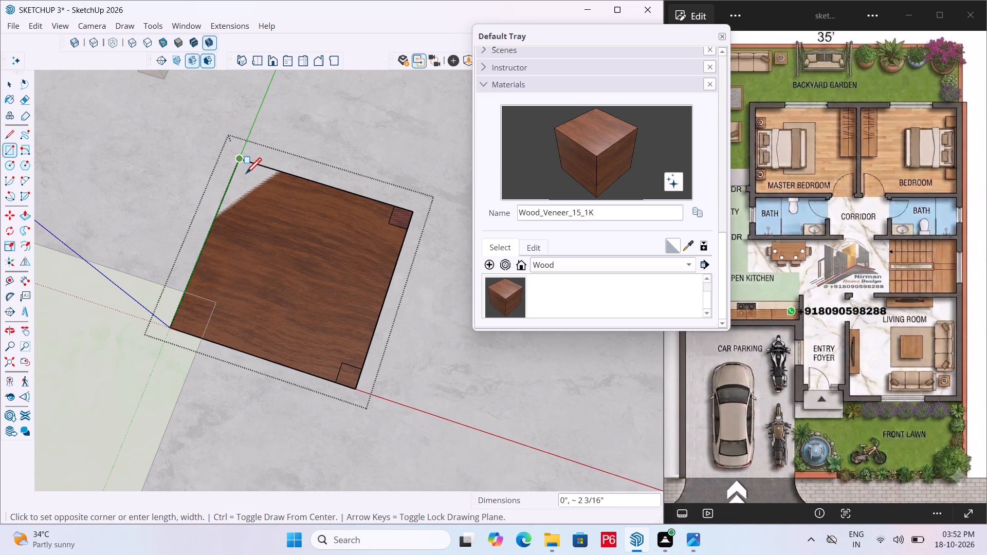
{"action": "scroll", "coordinate": [256, 189], "scroll_direction": "up", "scroll_amount": 3}
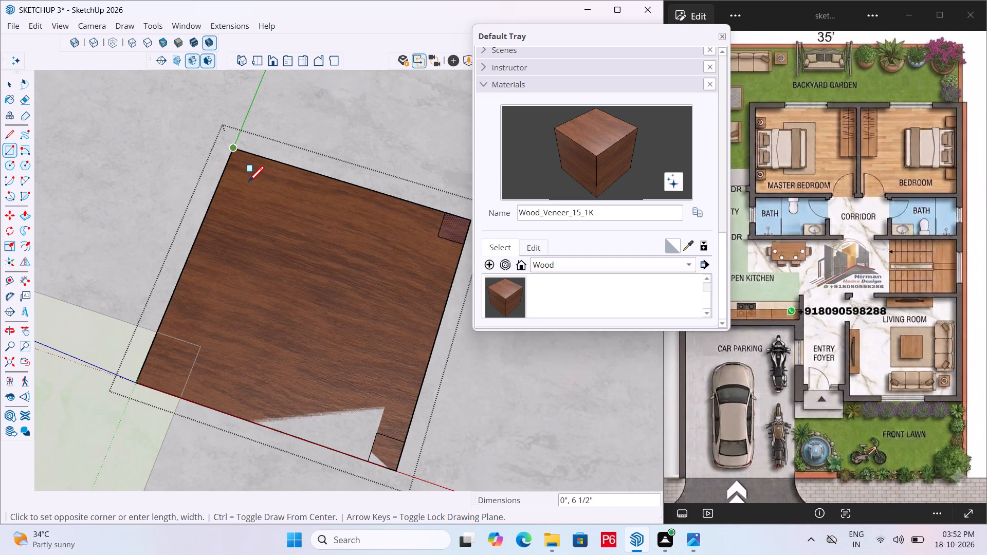
{"action": "scroll", "coordinate": [259, 180], "scroll_direction": "up", "scroll_amount": 1}
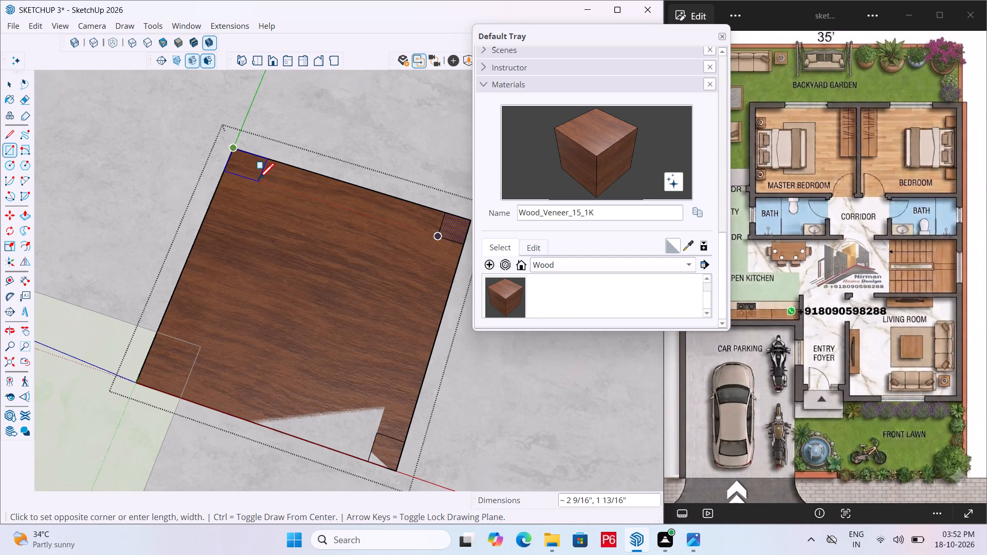
{"action": "scroll", "coordinate": [259, 180], "scroll_direction": "up", "scroll_amount": 2}
{"action": "left_click", "coordinate": [251, 178]}
{"action": "scroll", "coordinate": [313, 122], "scroll_direction": "down", "scroll_amount": 6}
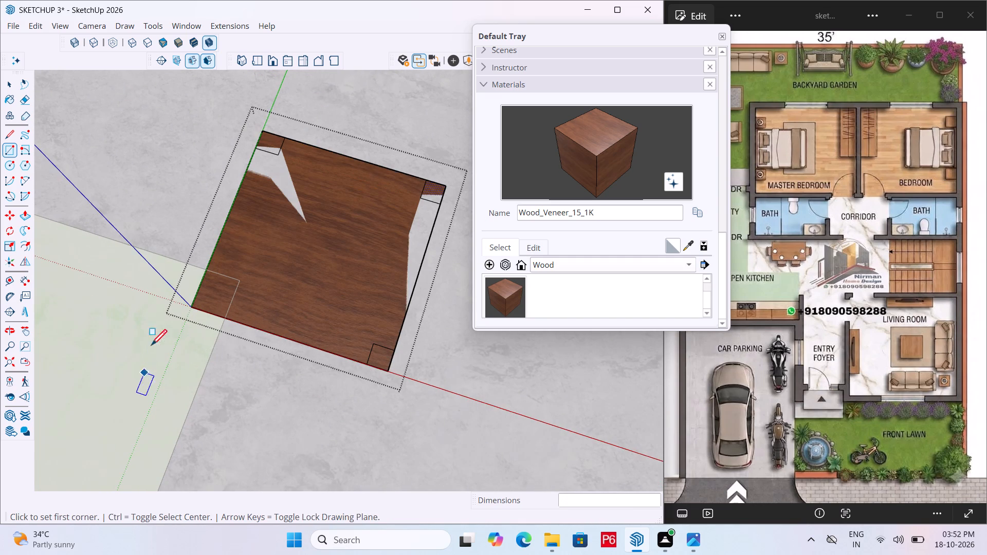
{"action": "left_click", "coordinate": [191, 304]}
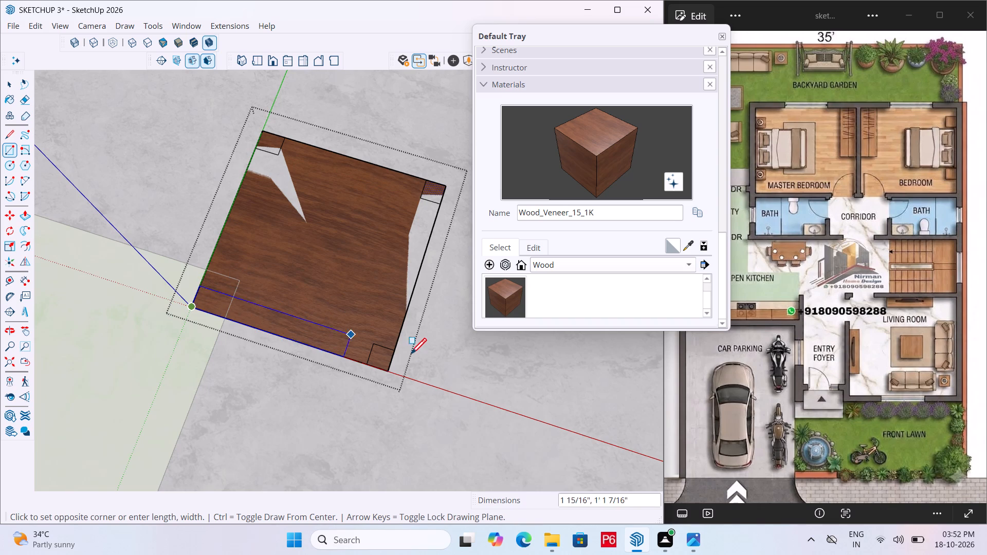
{"action": "left_click", "coordinate": [223, 294]}
Extrude the leg square in the kitchen-side corner away from the table by 1'.
{"action": "key", "text": "p"}
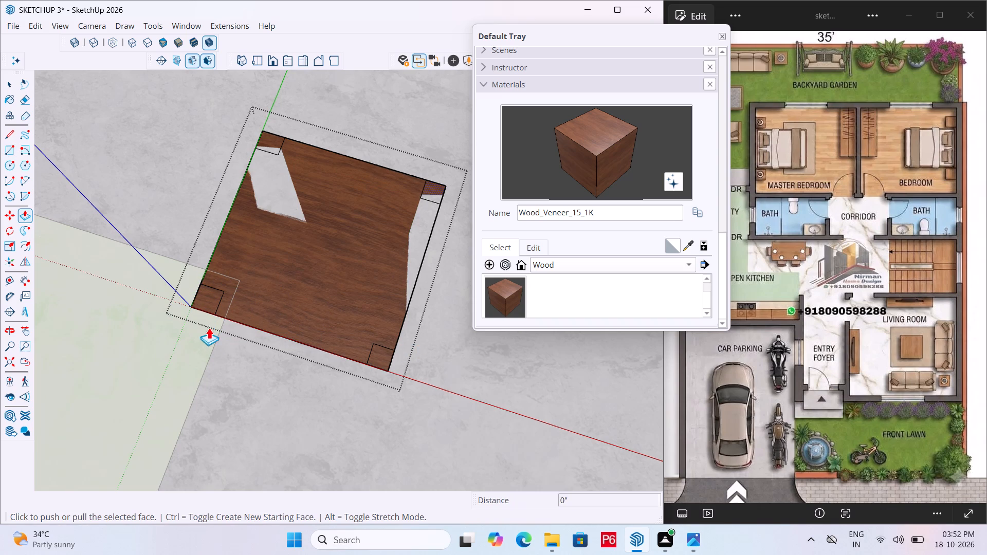
{"action": "key", "text": "space"}
{"action": "left_click", "coordinate": [208, 302]}
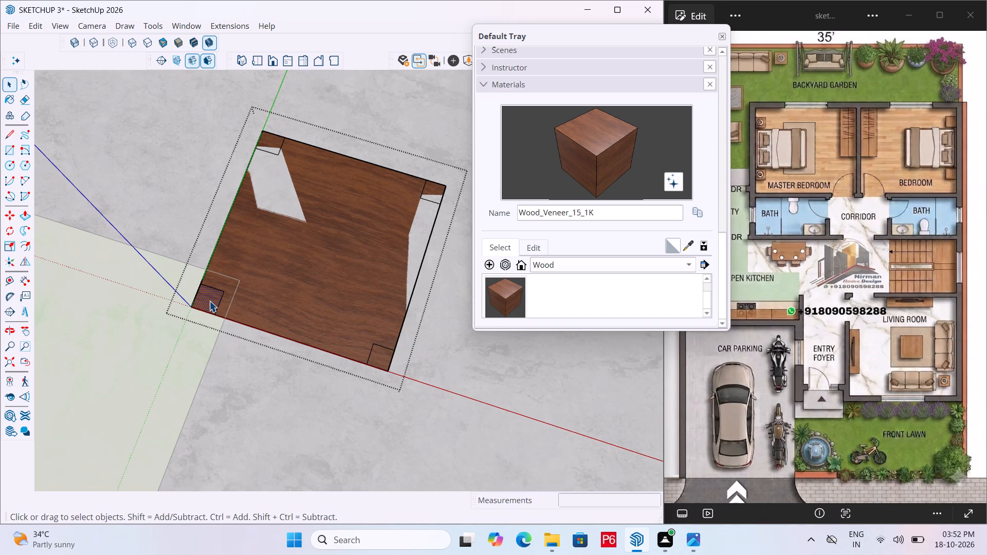
{"action": "key", "text": "p"}
{"action": "left_click", "coordinate": [210, 298]}
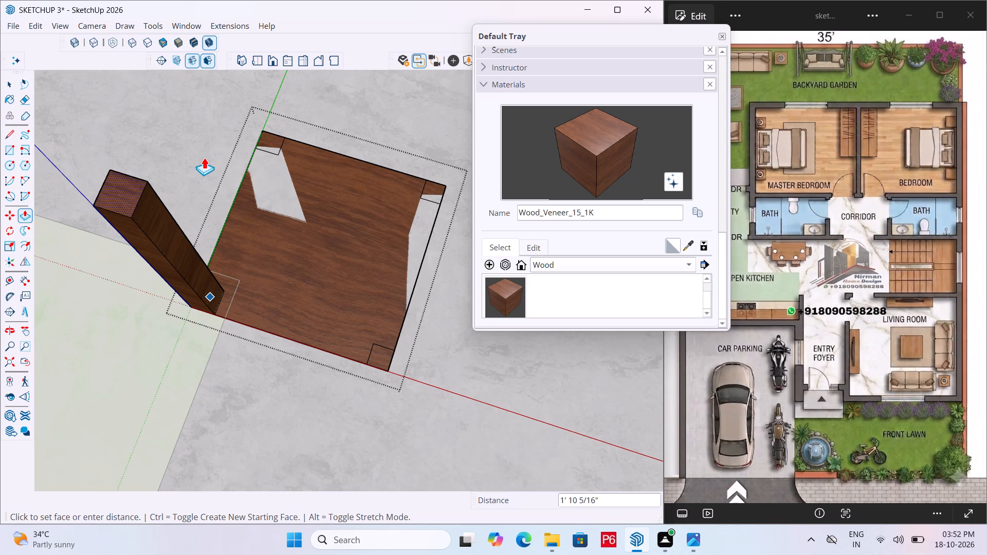
{"action": "type", "text": "1'"}
{"action": "key", "text": "6"}
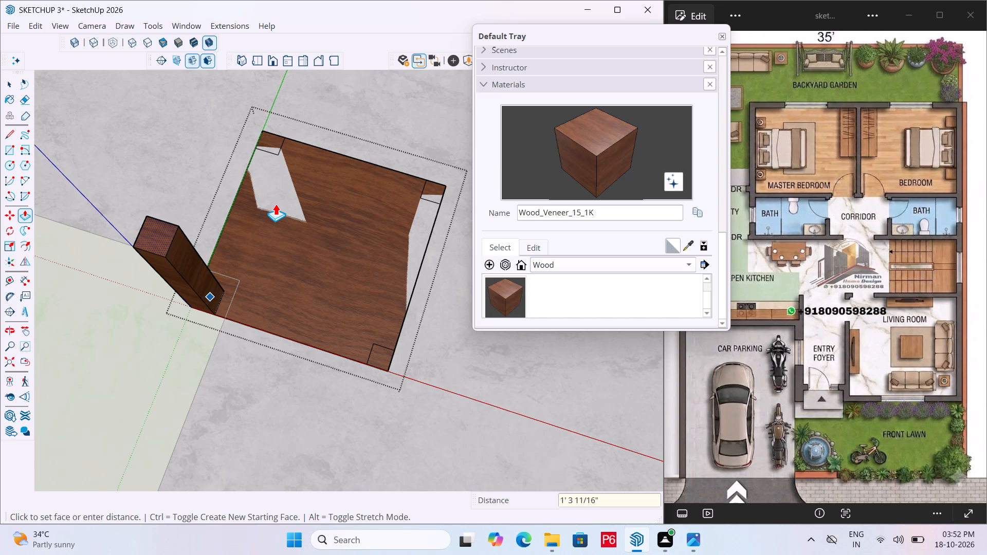
{"action": "type", "text": "1'"}
{"action": "key", "text": "Return"}
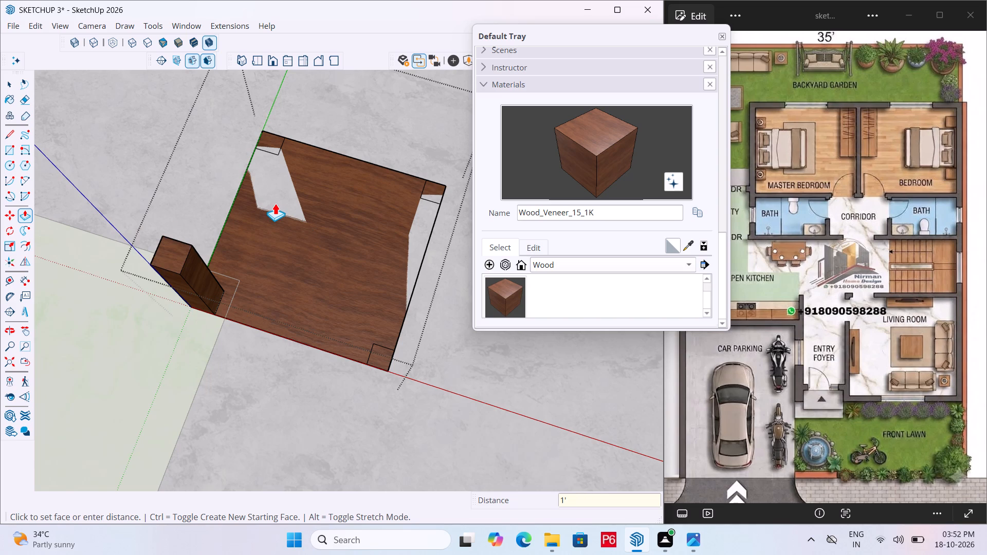
Repeat the same 1' extrusion on the other three leg squares.
{"action": "double_click", "coordinate": [378, 360]}
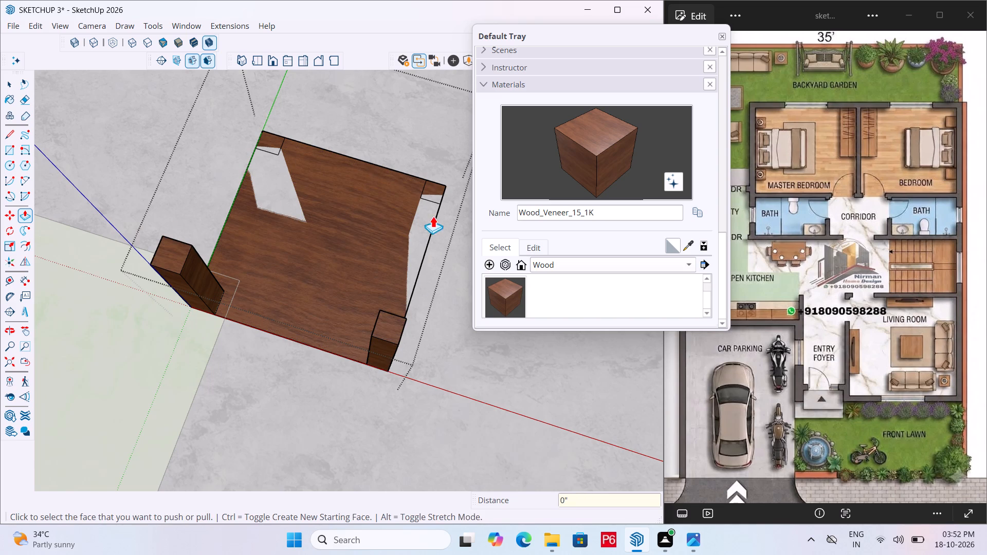
{"action": "triple_click", "coordinate": [427, 193]}
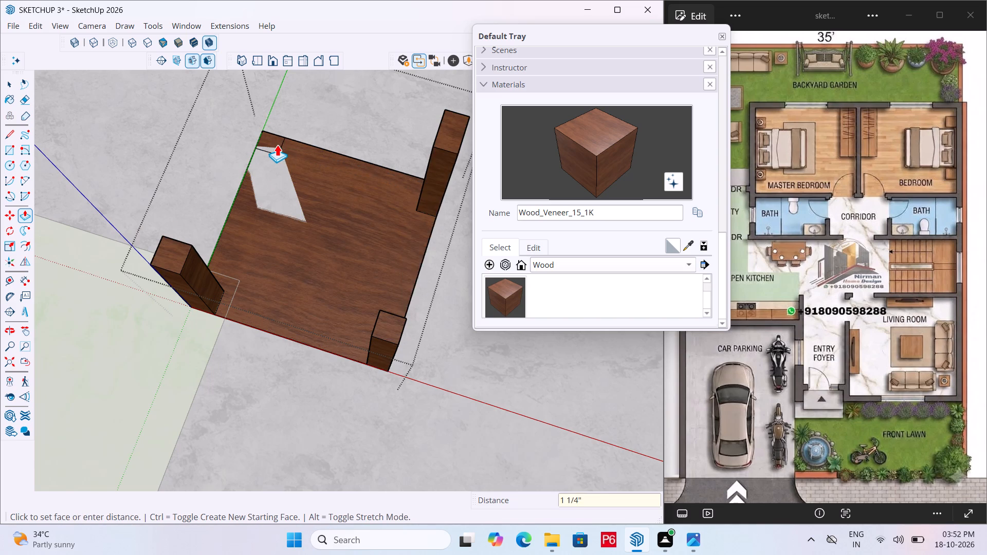
{"action": "key", "text": "Escape"}
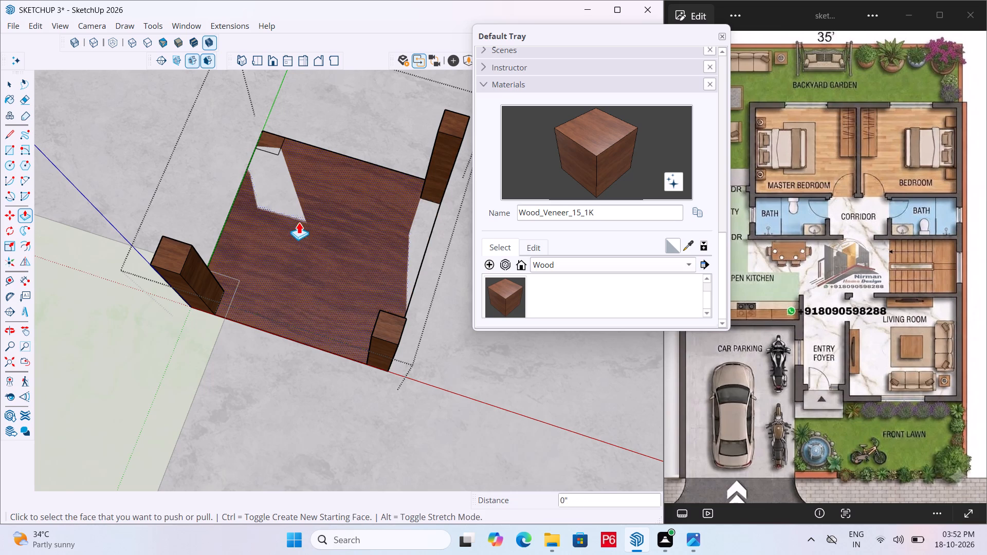
{"action": "double_click", "coordinate": [272, 141]}
Extend the short leg nearest the dining table by about 5 5/16" to match the other legs' height, and leave the seat group.
{"action": "scroll", "coordinate": [269, 234], "scroll_direction": "down", "scroll_amount": 6}
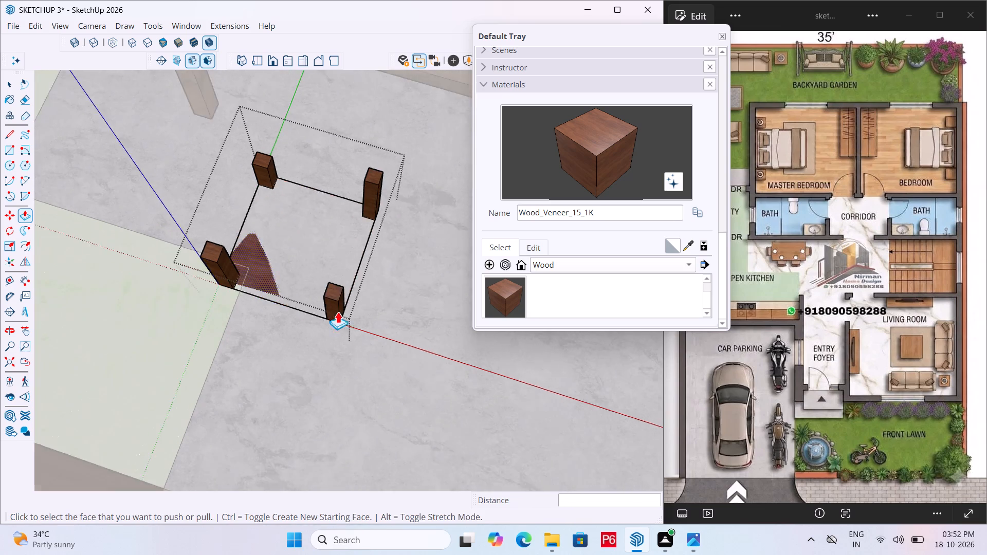
{"action": "middle_click_drag", "start_coordinate": [342, 307], "coordinate": [220, 140]}
{"action": "scroll", "coordinate": [317, 175], "scroll_direction": "up", "scroll_amount": 5}
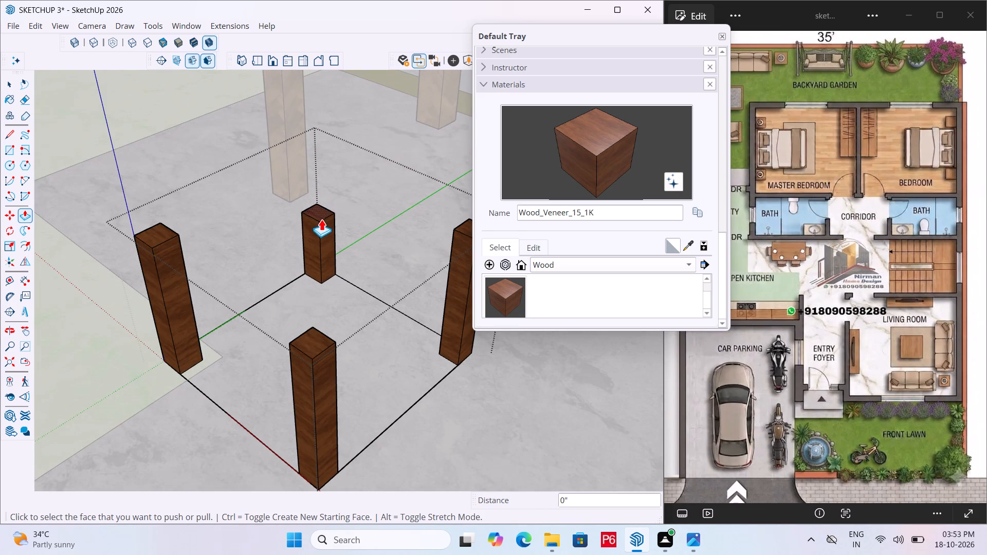
{"action": "left_click", "coordinate": [321, 217]}
{"action": "left_click", "coordinate": [163, 239]}
{"action": "scroll", "coordinate": [209, 169], "scroll_direction": "down", "scroll_amount": 1}
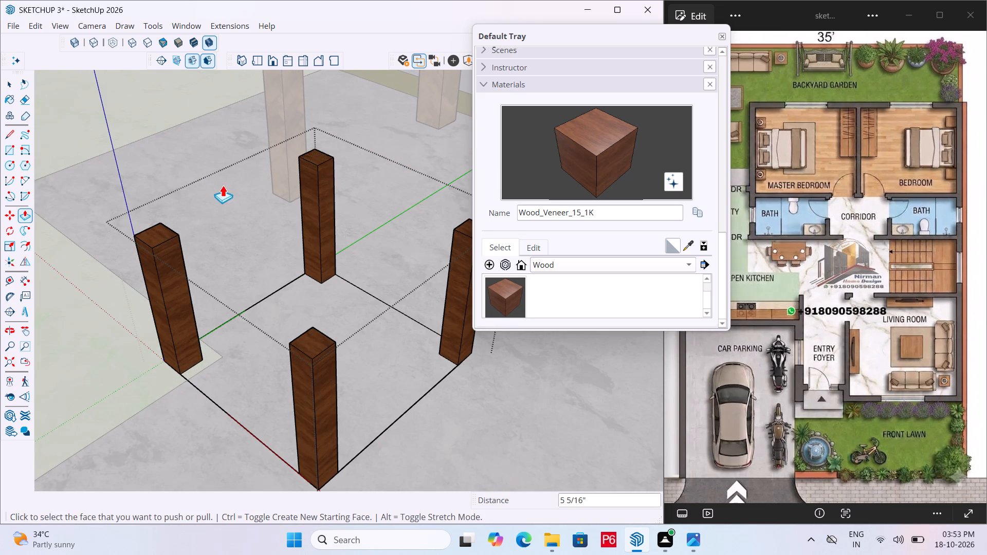
{"action": "scroll", "coordinate": [224, 204], "scroll_direction": "down", "scroll_amount": 2}
{"action": "middle_click_drag", "start_coordinate": [343, 272], "coordinate": [321, 284]}
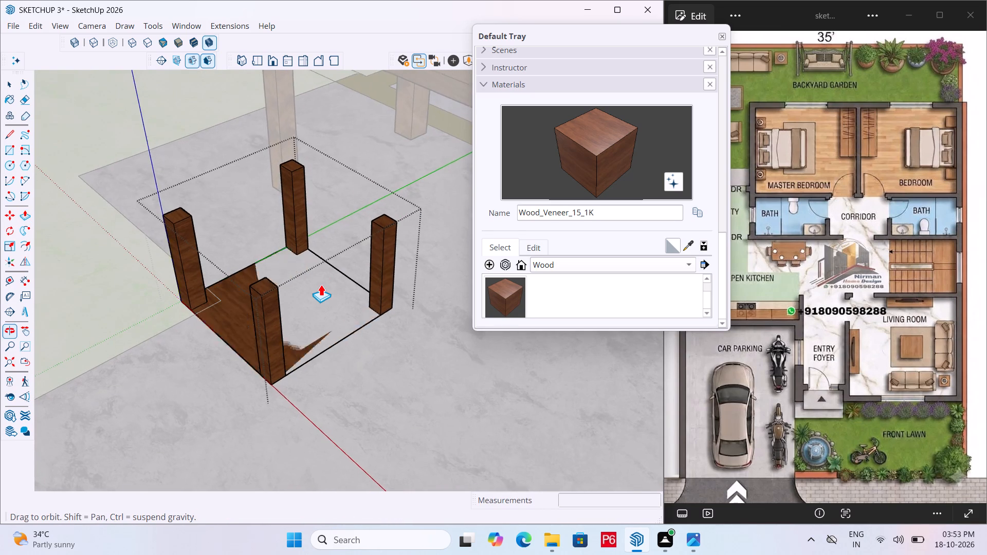
{"action": "middle_click_drag", "start_coordinate": [321, 284], "coordinate": [321, 284]}
{"action": "key", "text": "space"}
{"action": "key", "text": "Escape"}
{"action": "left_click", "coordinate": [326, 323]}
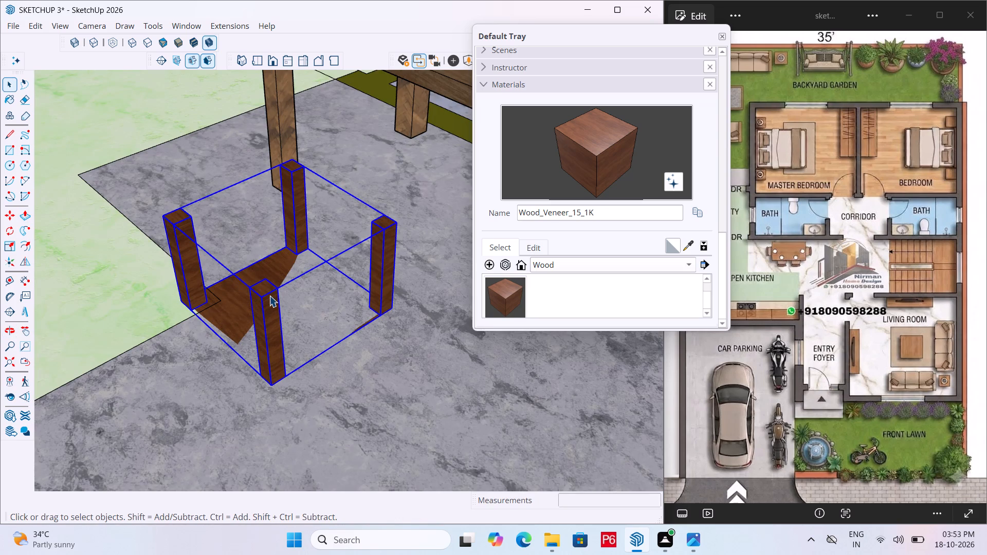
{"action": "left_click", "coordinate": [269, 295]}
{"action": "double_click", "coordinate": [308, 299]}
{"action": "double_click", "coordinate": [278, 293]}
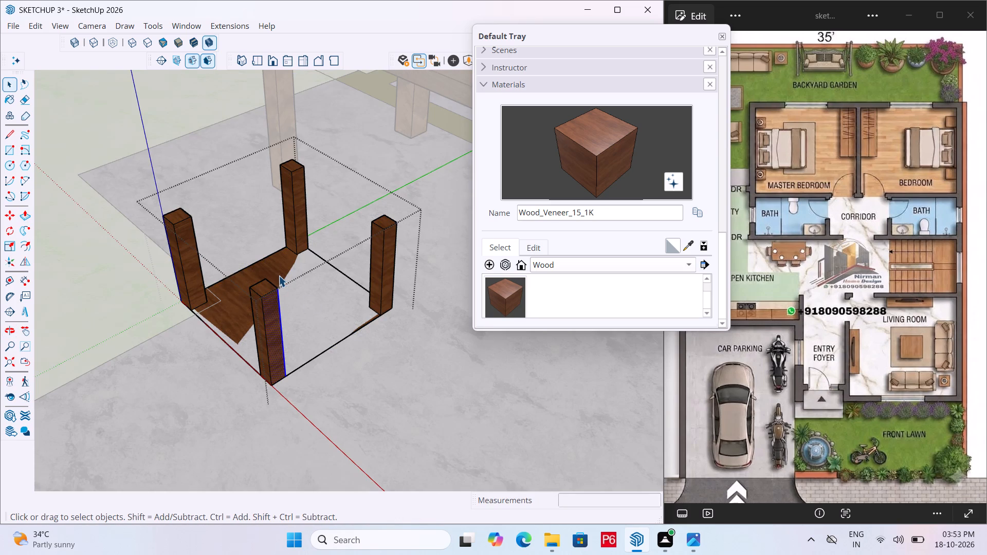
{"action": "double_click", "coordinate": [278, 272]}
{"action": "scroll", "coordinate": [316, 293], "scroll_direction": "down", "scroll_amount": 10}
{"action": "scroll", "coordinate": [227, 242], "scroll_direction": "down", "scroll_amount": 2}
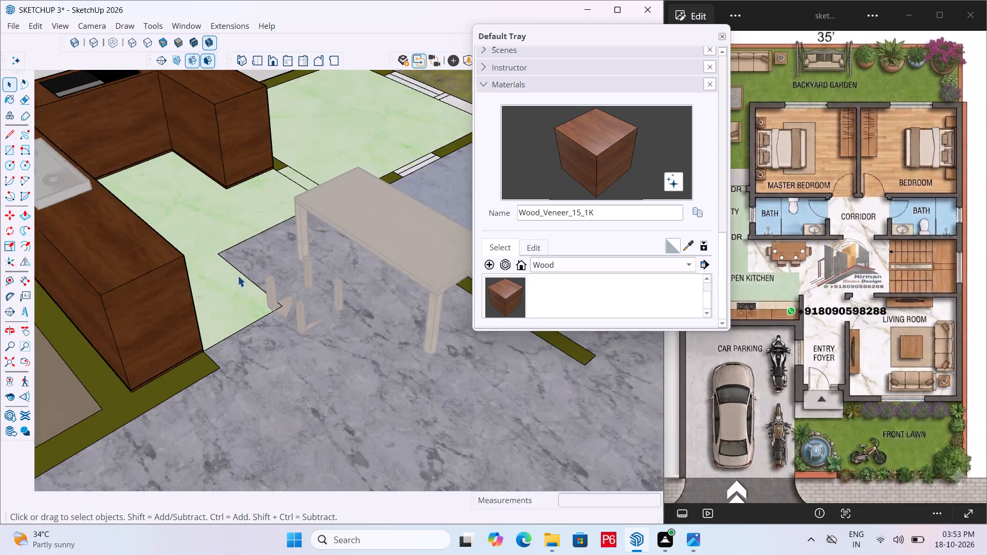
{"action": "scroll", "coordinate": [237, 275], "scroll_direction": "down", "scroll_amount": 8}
Exit all group editing and save the model with the four-legged seat.
{"action": "triple_click", "coordinate": [252, 157]}
{"action": "left_click", "coordinate": [252, 156]}
{"action": "key", "text": "ctrl+s"}
{"action": "key", "text": "ctrl+s"}
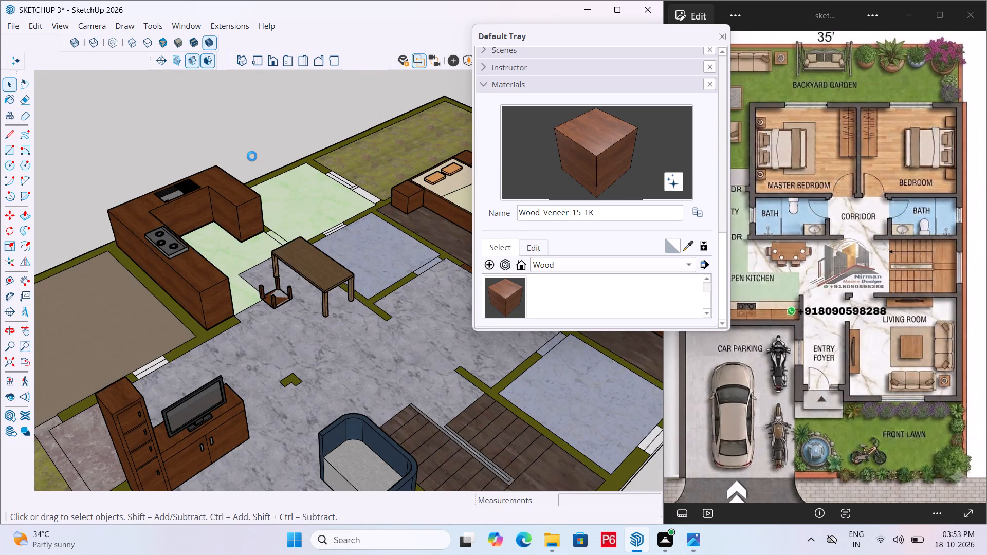
{"action": "key", "text": "ctrl+s"}
{"action": "key", "text": "ctrl+s"}
{"action": "key", "text": "ctrl+s"}
{"action": "scroll", "coordinate": [257, 321], "scroll_direction": "up", "scroll_amount": 5, "text": "ctrl"}
{"action": "key", "text": "ctrl+s"}
{"action": "key", "text": "ctrl+s"}
{"action": "key", "text": "ctrl+s"}
{"action": "key", "text": "ctrl+s"}
{"action": "key", "text": "ctrl+s"}
{"action": "key", "text": "ctrl+s"}
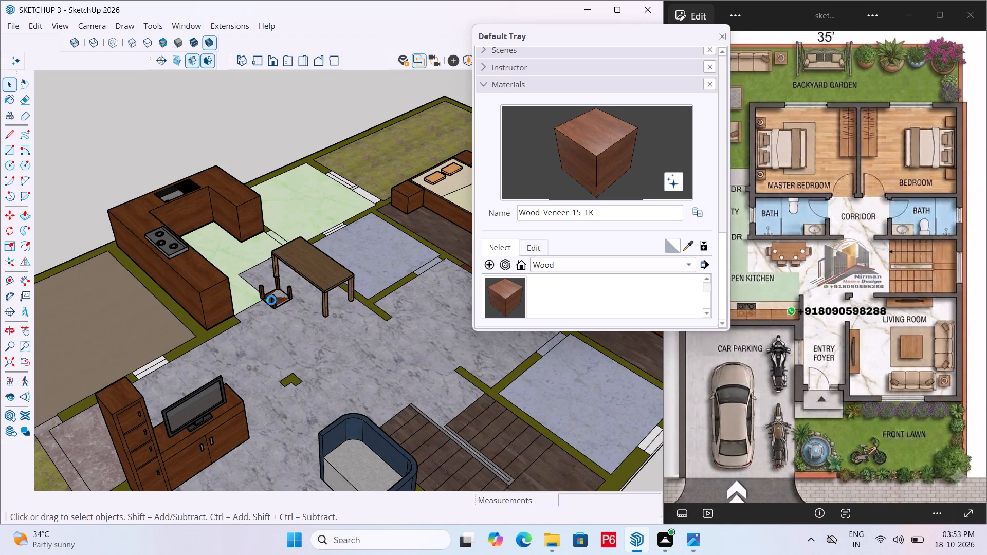
{"action": "key", "text": "ctrl+s"}
{"action": "key", "text": "ctrl+s"}
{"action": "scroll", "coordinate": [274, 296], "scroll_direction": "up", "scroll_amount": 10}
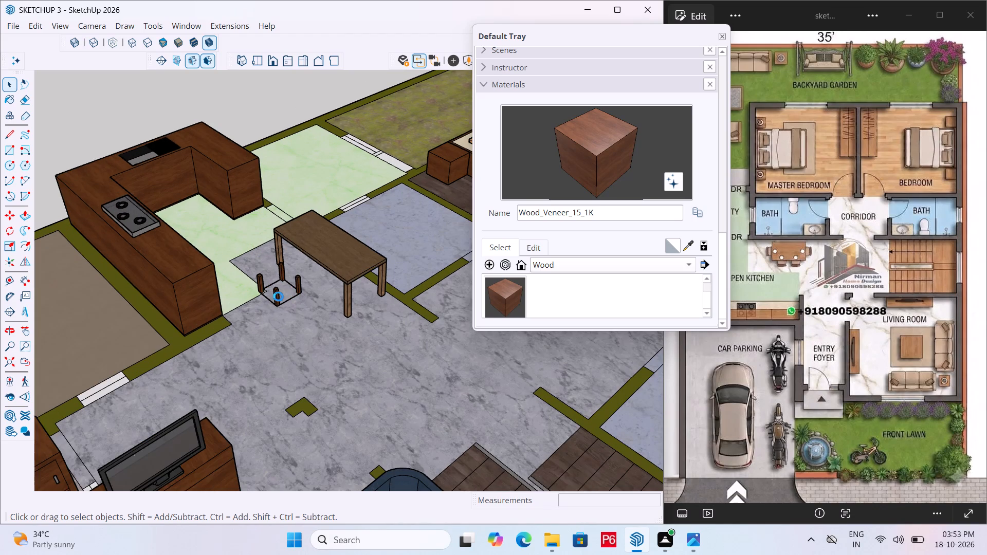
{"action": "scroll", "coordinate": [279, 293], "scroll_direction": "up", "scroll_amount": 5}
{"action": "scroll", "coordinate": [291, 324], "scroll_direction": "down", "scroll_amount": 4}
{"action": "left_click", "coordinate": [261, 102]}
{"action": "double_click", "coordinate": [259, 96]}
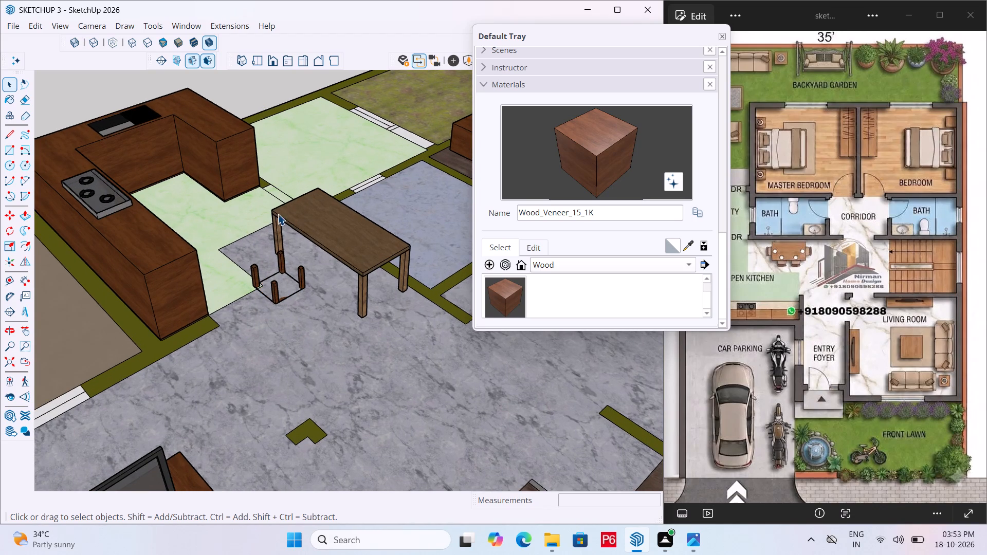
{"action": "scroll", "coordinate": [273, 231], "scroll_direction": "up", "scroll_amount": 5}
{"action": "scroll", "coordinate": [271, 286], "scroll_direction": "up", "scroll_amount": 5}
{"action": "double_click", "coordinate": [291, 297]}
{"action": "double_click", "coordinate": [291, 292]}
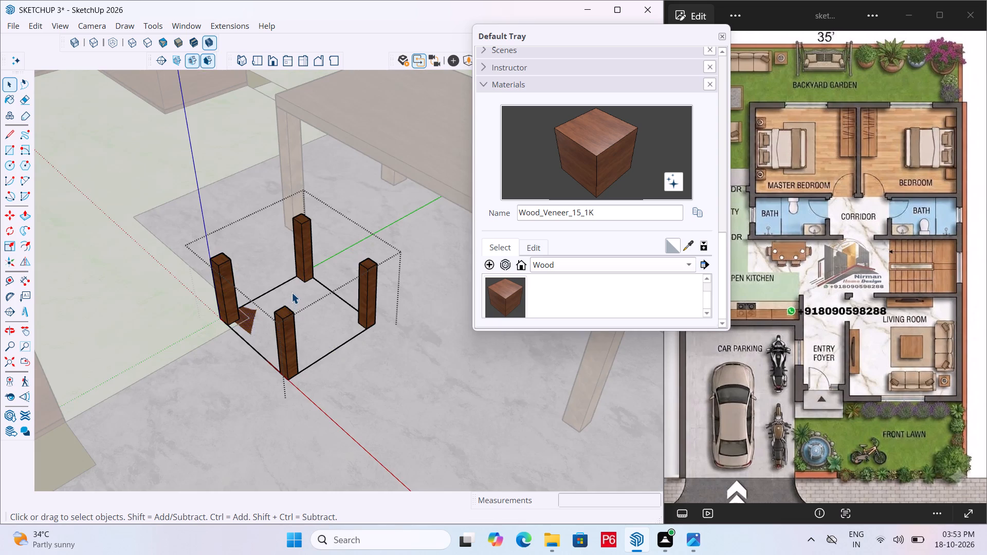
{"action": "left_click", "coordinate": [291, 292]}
Leave the open groups back to the whole house model and save it again.
{"action": "scroll", "coordinate": [278, 314], "scroll_direction": "down", "scroll_amount": 20}
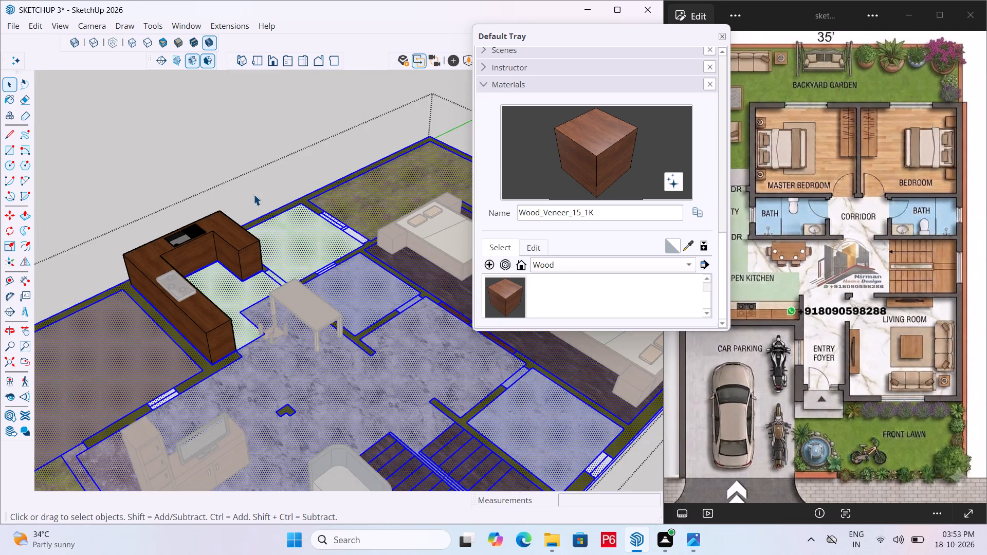
{"action": "triple_click", "coordinate": [256, 191]}
{"action": "left_click", "coordinate": [256, 191]}
{"action": "key", "text": "ctrl+s"}
{"action": "key", "text": "ctrl+s"}
{"action": "key", "text": "ctrl+s"}
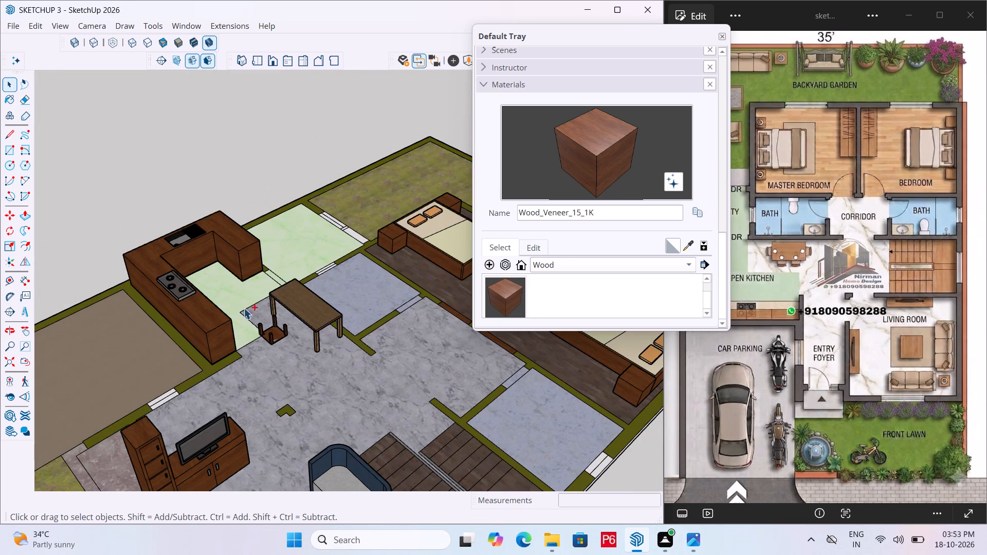
{"action": "key", "text": "ctrl+s"}
{"action": "key", "text": "ctrl+s"}
{"action": "scroll", "coordinate": [262, 322], "scroll_direction": "up", "scroll_amount": 5, "text": "ctrl"}
{"action": "key", "text": "ctrl+s"}
{"action": "key", "text": "ctrl+s"}
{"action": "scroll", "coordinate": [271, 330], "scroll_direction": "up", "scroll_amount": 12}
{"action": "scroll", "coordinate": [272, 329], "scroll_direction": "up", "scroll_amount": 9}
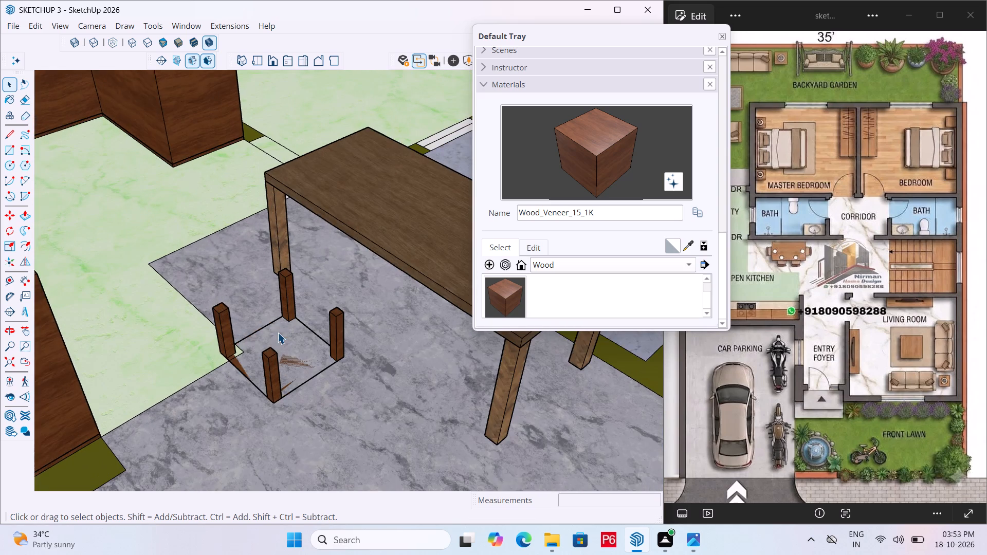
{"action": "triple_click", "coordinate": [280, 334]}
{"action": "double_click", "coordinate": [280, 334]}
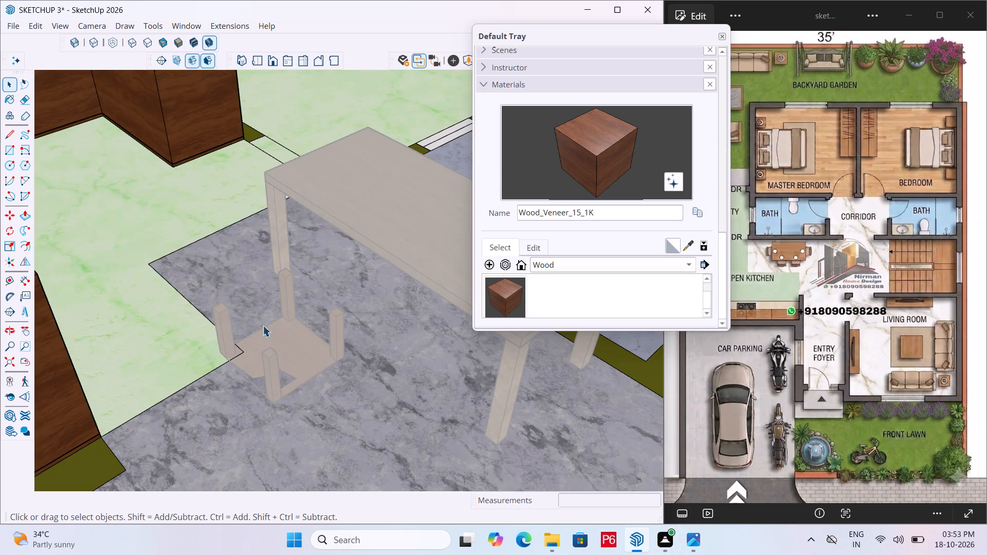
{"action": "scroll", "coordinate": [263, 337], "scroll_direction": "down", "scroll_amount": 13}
Close the open group, clear the selection and save the model.
{"action": "left_click", "coordinate": [246, 141]}
{"action": "triple_click", "coordinate": [239, 125]}
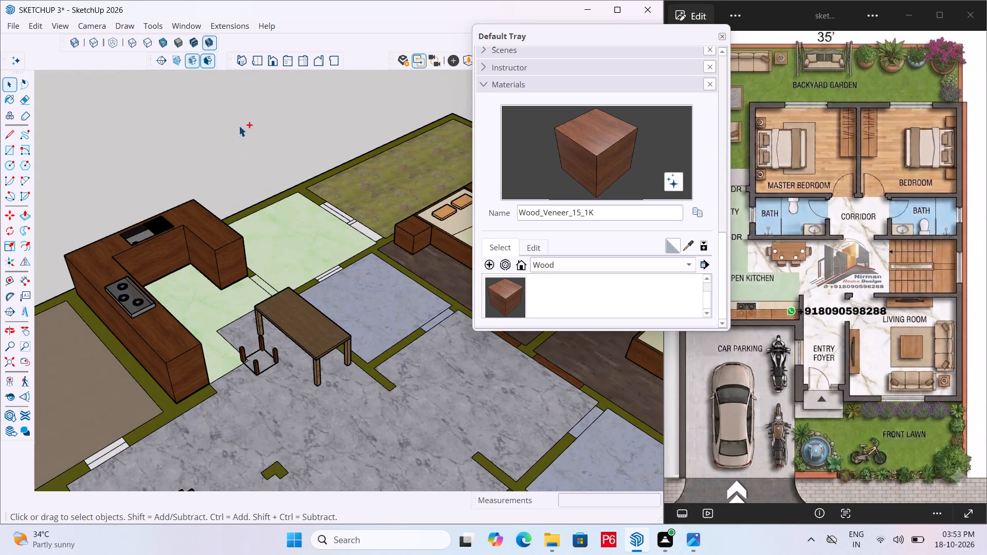
{"action": "key", "text": "ctrl+s"}
{"action": "key", "text": "ctrl+s"}
{"action": "key", "text": "ctrl+s"}
{"action": "key", "text": "ctrl+s"}
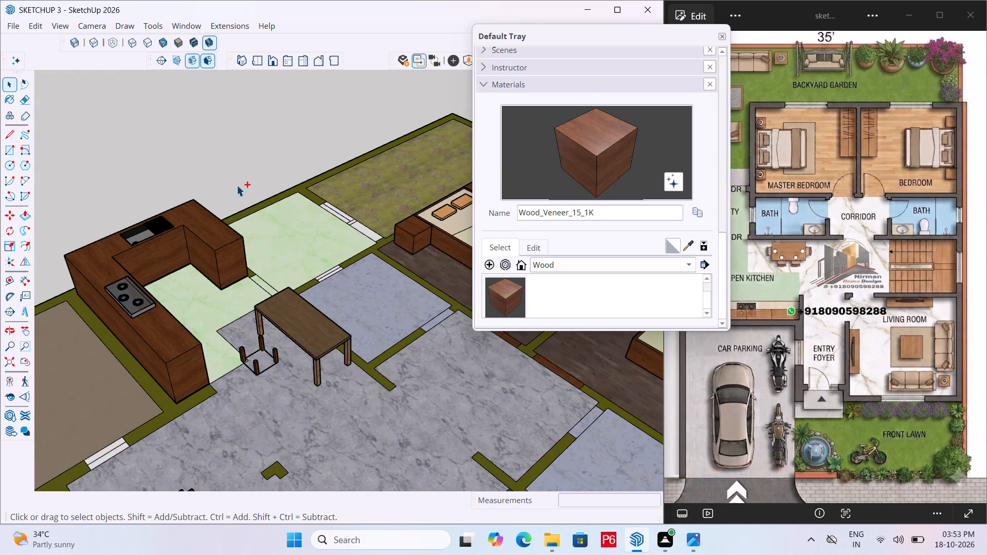
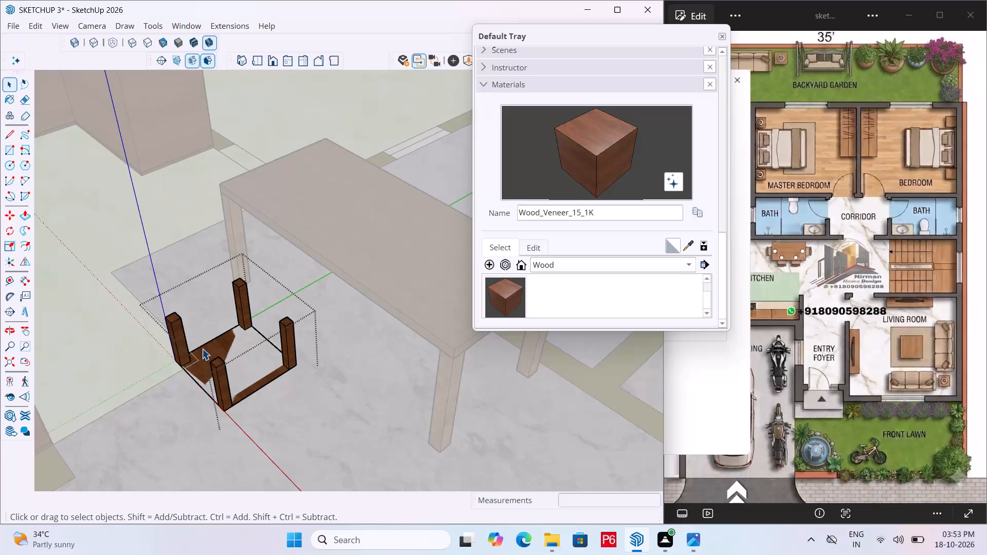
Leave the chair's group editing and save the model.
{"action": "double_click", "coordinate": [207, 346]}
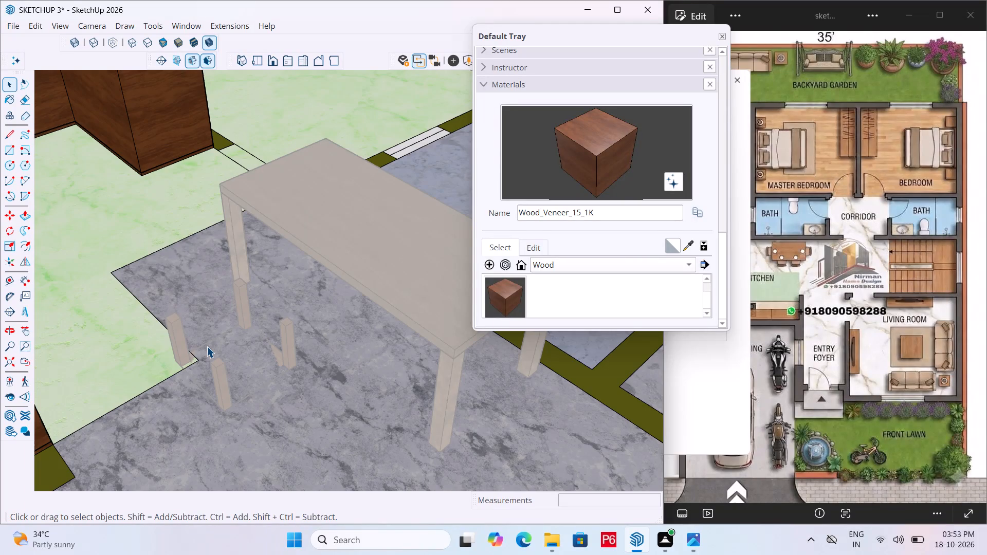
{"action": "scroll", "coordinate": [361, 381], "scroll_direction": "down", "scroll_amount": 12}
{"action": "left_click", "coordinate": [278, 175]}
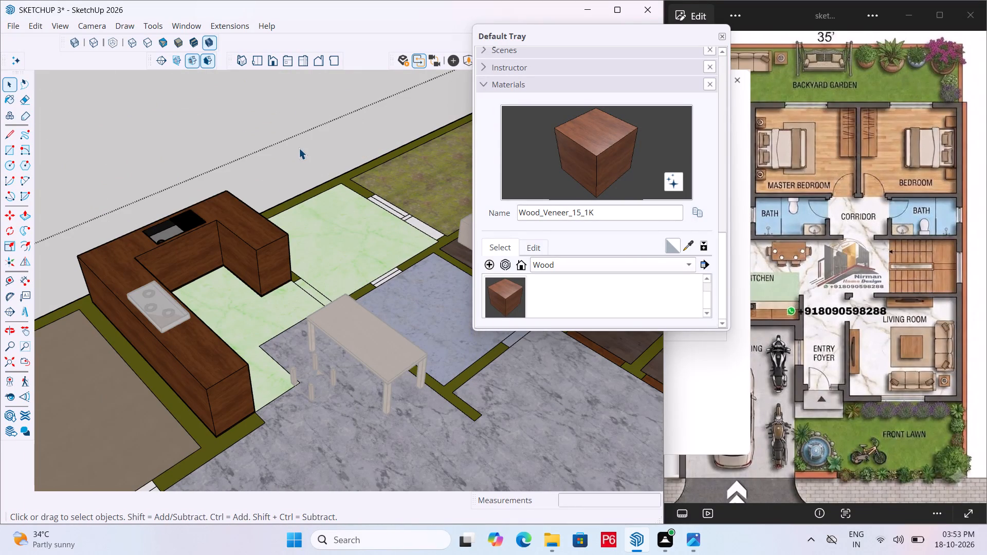
{"action": "triple_click", "coordinate": [299, 148]}
{"action": "scroll", "coordinate": [324, 330], "scroll_direction": "up", "scroll_amount": 10}
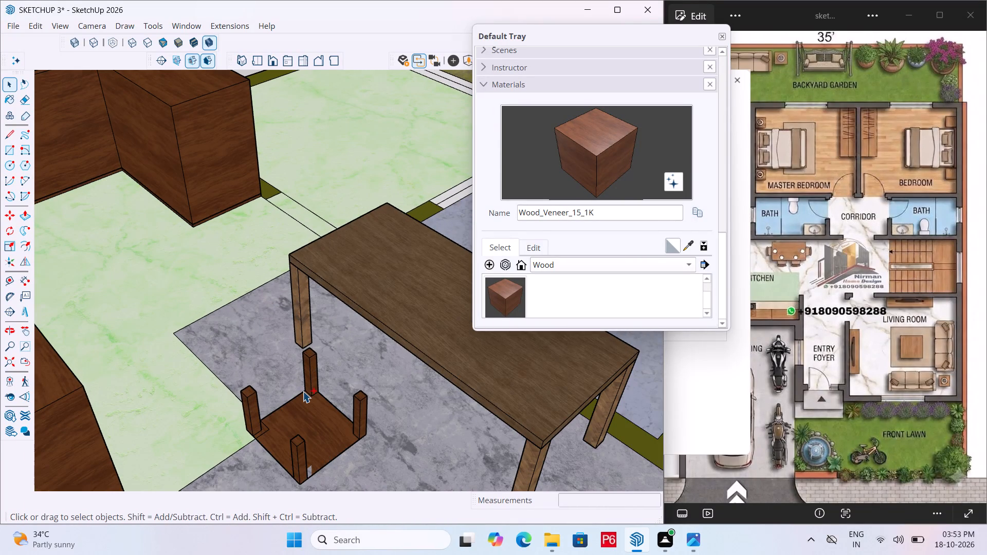
{"action": "key", "text": "ctrl+s"}
{"action": "key", "text": "ctrl+s"}
{"action": "key", "text": "ctrl+s"}
{"action": "key", "text": "ctrl+s"}
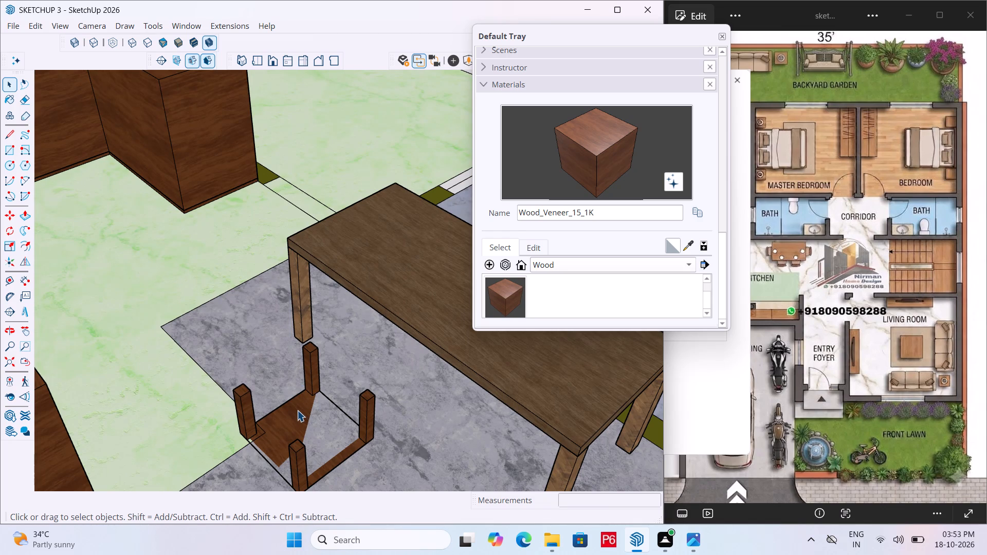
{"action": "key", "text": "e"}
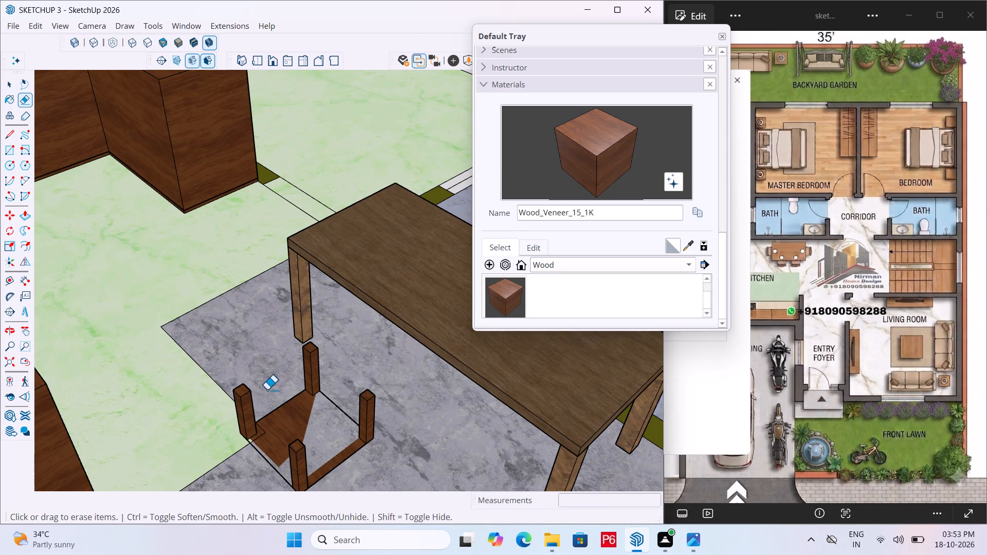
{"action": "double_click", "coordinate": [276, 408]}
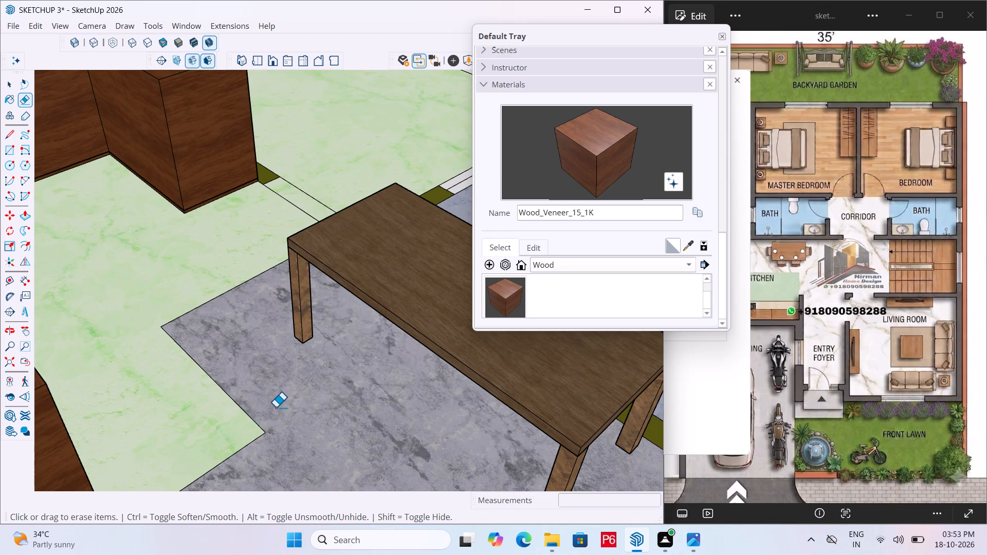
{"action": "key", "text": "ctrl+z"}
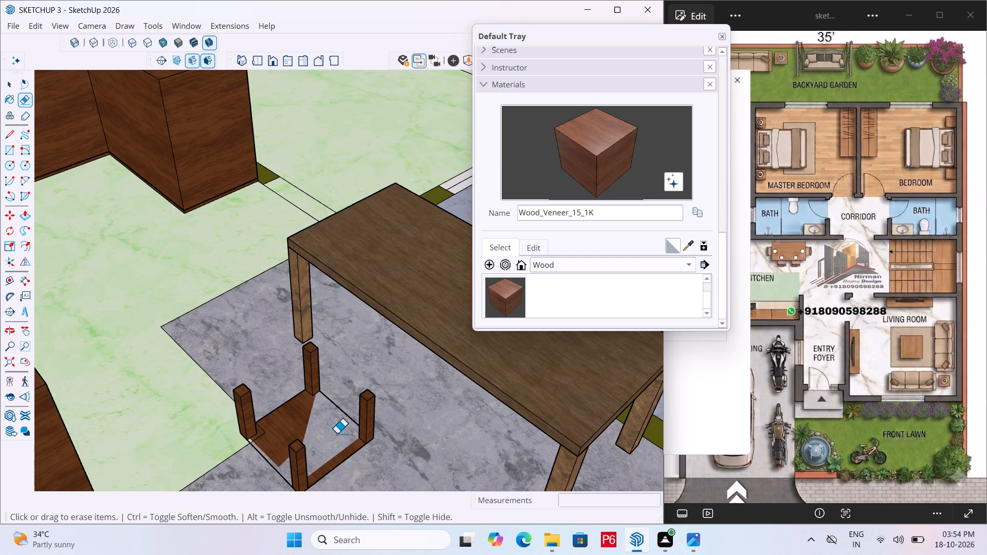
Inside the chair group, erase the floor-level panel and the edges connecting the four legs.
{"action": "key", "text": "space"}
{"action": "double_click", "coordinate": [310, 413]}
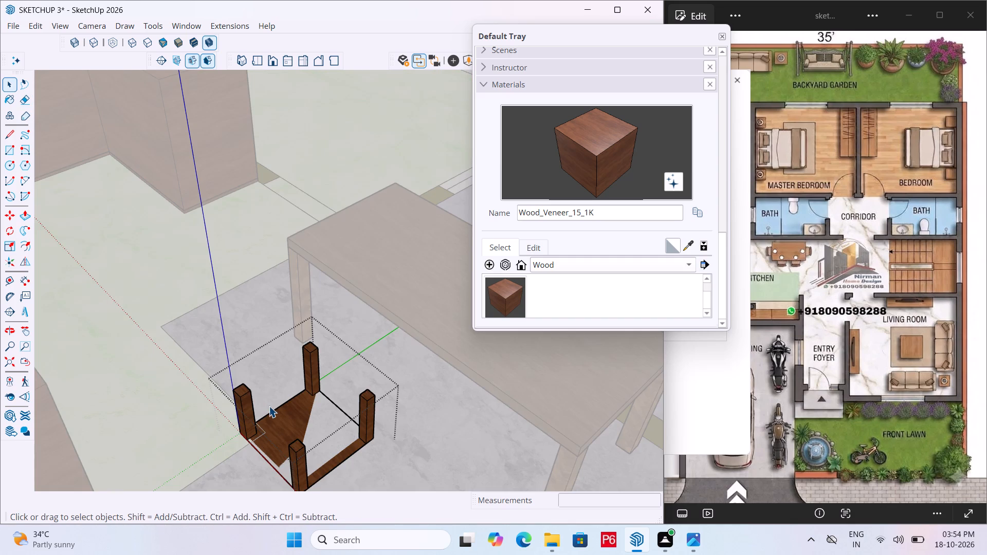
{"action": "key", "text": "e"}
{"action": "left_click_drag", "start_coordinate": [270, 406], "coordinate": [277, 412]}
{"action": "left_click_drag", "start_coordinate": [325, 416], "coordinate": [348, 411]}
{"action": "left_click_drag", "start_coordinate": [236, 476], "coordinate": [258, 467]}
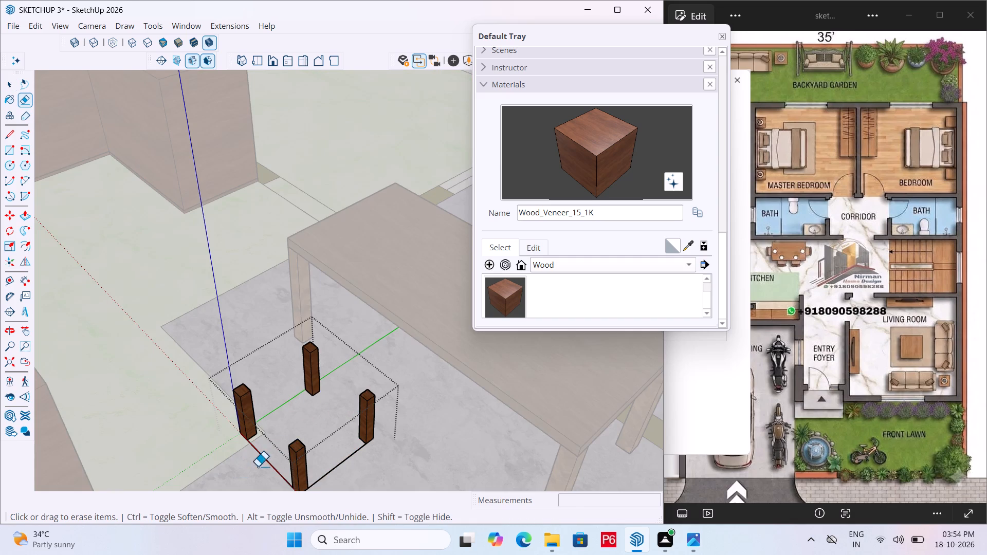
{"action": "left_click_drag", "start_coordinate": [258, 467], "coordinate": [261, 464]}
{"action": "left_click", "coordinate": [261, 464]}
{"action": "left_click_drag", "start_coordinate": [280, 452], "coordinate": [255, 466]}
{"action": "left_click", "coordinate": [255, 466]}
{"action": "left_click_drag", "start_coordinate": [372, 443], "coordinate": [391, 464]}
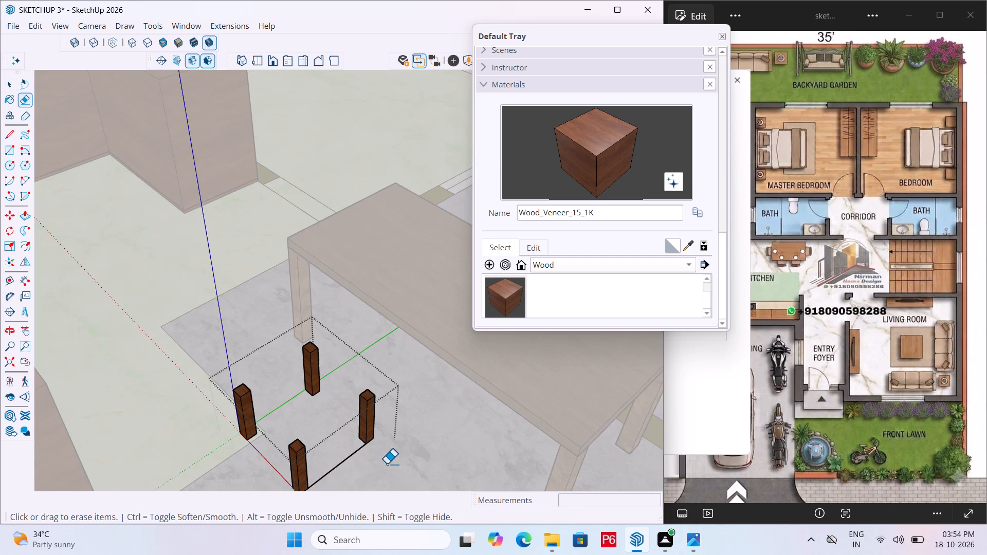
{"action": "left_click_drag", "start_coordinate": [355, 470], "coordinate": [324, 467]}
{"action": "left_click", "coordinate": [324, 467]}
{"action": "left_click", "coordinate": [322, 464]}
{"action": "scroll", "coordinate": [311, 431], "scroll_direction": "down", "scroll_amount": 4}
{"action": "key", "text": "space"}
{"action": "scroll", "coordinate": [280, 382], "scroll_direction": "down", "scroll_amount": 6}
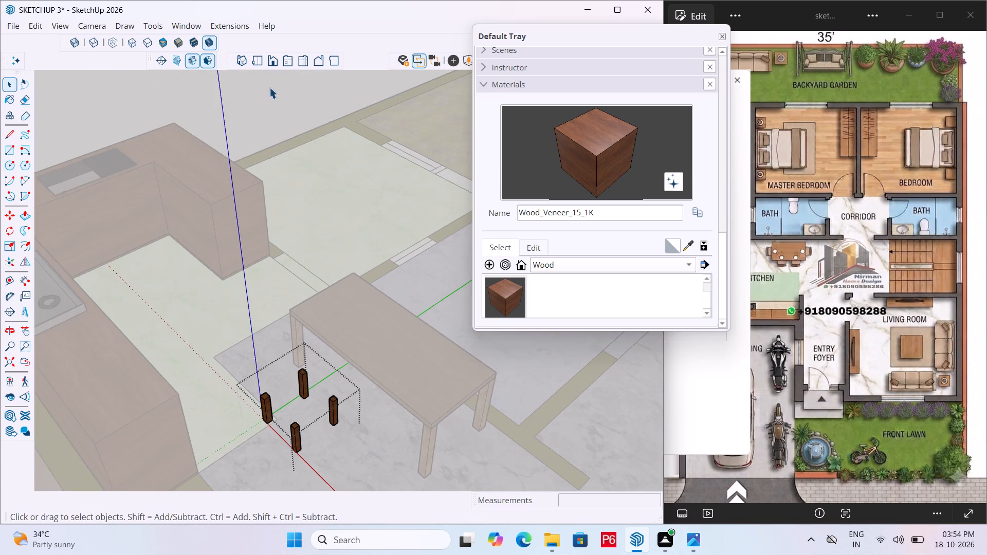
{"action": "left_click", "coordinate": [278, 74]}
Save the model.
{"action": "key", "text": "ctrl+s"}
{"action": "key", "text": "ctrl+s"}
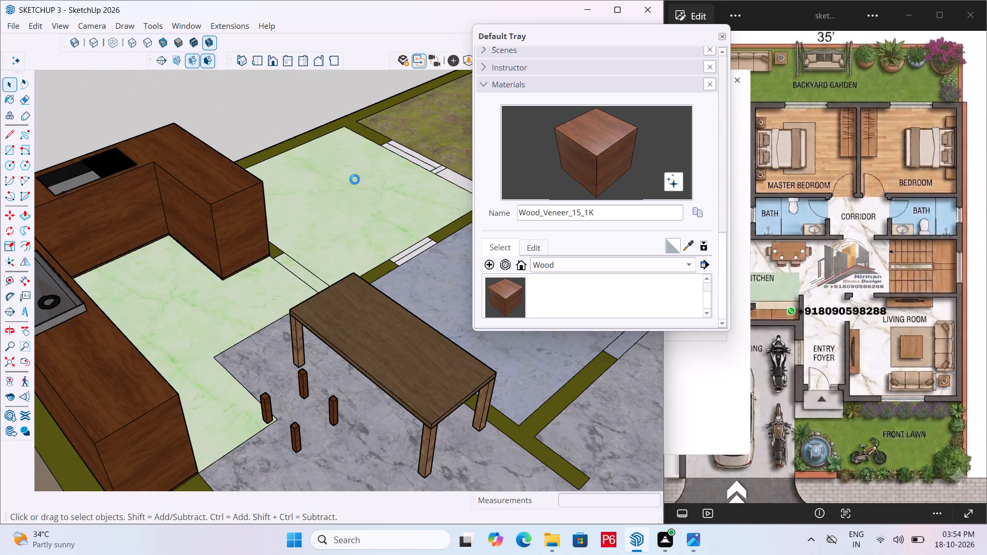
Inside the chair group, use Push/Pull to raise the tops of all four legs by about 4 5/16".
{"action": "middle_click_drag", "start_coordinate": [499, 353], "coordinate": [481, 307]}
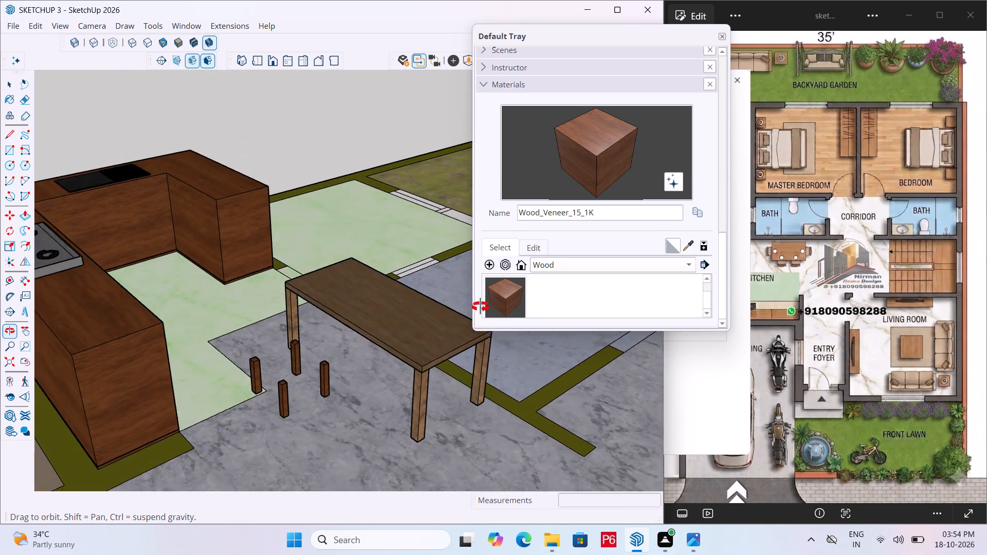
{"action": "middle_click_drag", "start_coordinate": [481, 307], "coordinate": [486, 341]}
{"action": "scroll", "coordinate": [92, 367], "scroll_direction": "up", "scroll_amount": 5}
{"action": "scroll", "coordinate": [362, 388], "scroll_direction": "up", "scroll_amount": 4}
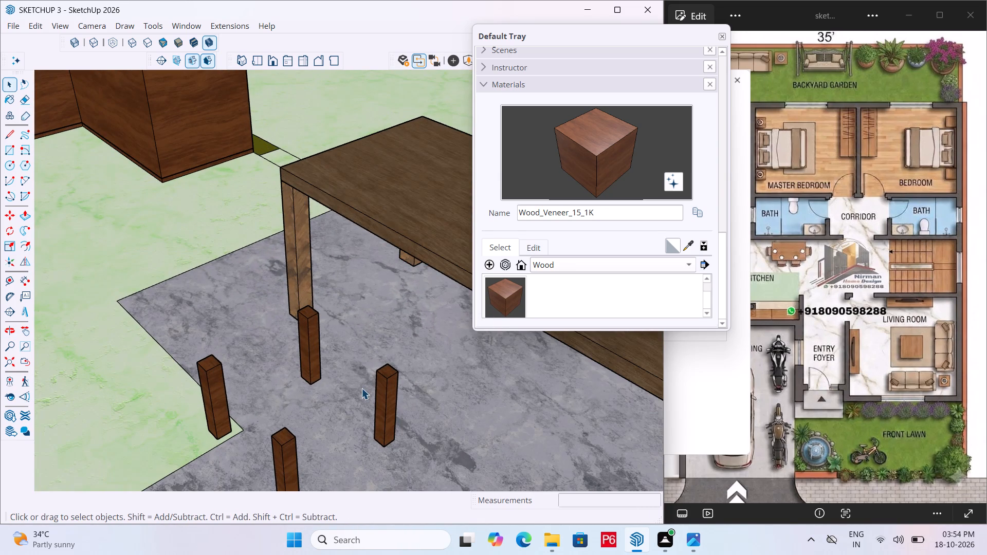
{"action": "key", "text": "p"}
{"action": "key", "text": "space"}
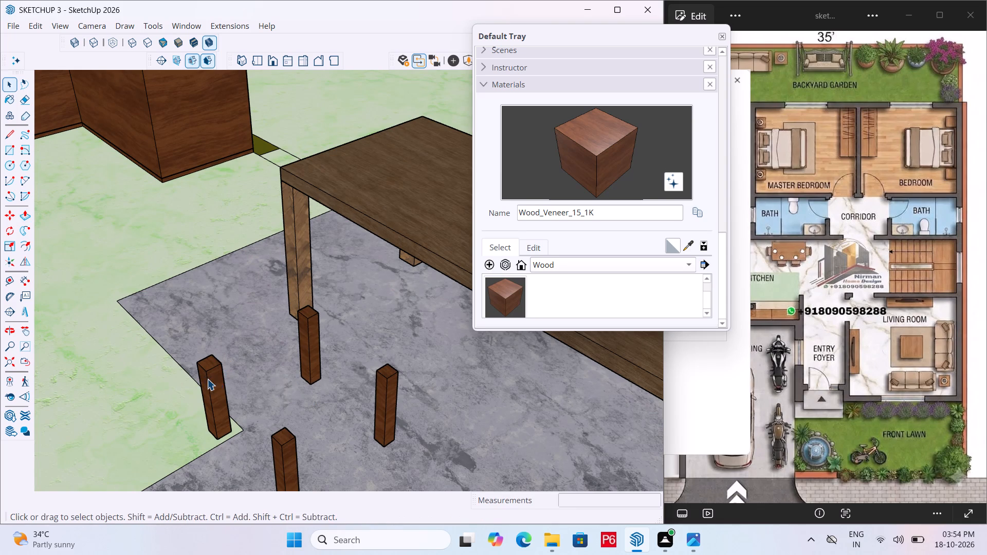
{"action": "double_click", "coordinate": [211, 374]}
{"action": "key", "text": "p"}
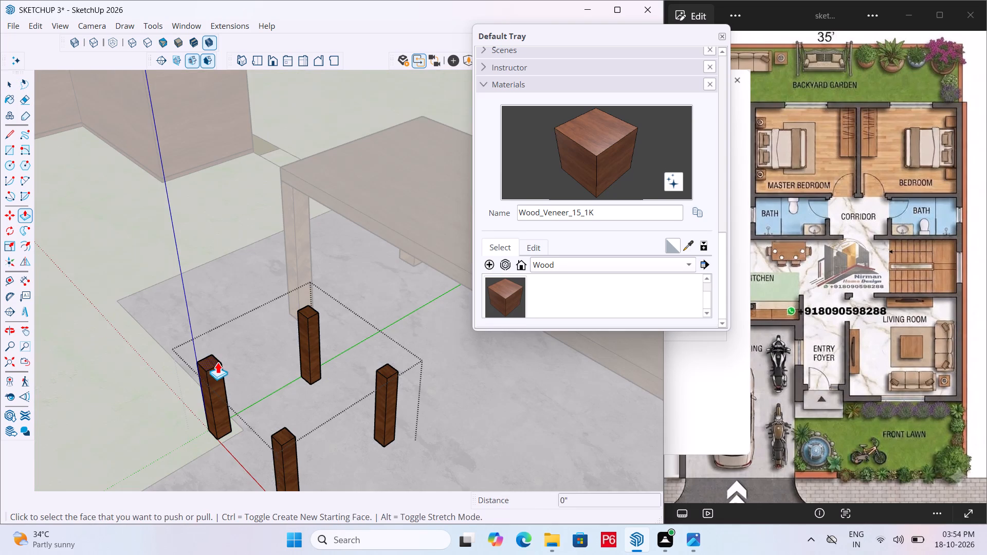
{"action": "scroll", "coordinate": [217, 362], "scroll_direction": "up", "scroll_amount": 3}
{"action": "left_click", "coordinate": [209, 365]}
{"action": "left_click", "coordinate": [204, 327]}
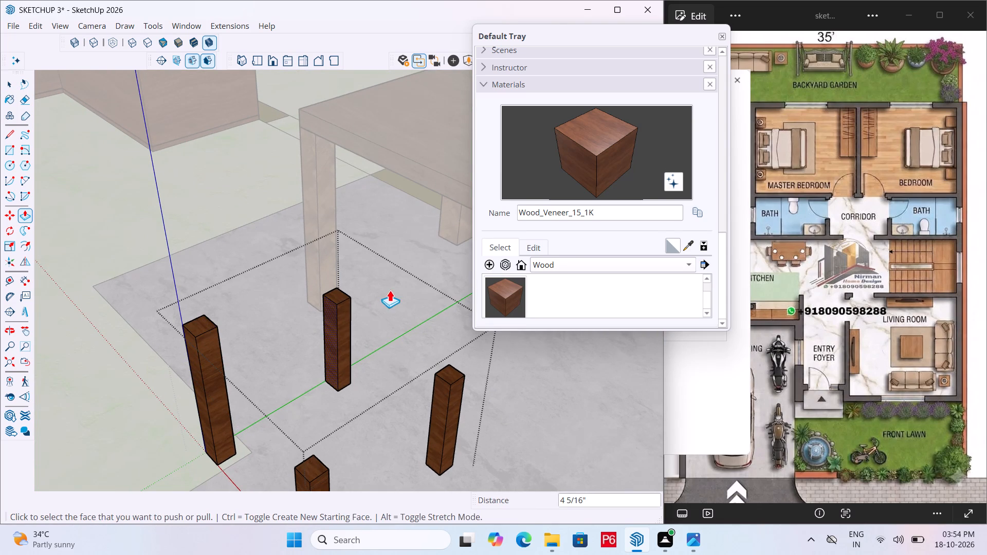
{"action": "double_click", "coordinate": [340, 294]}
{"action": "double_click", "coordinate": [447, 373]}
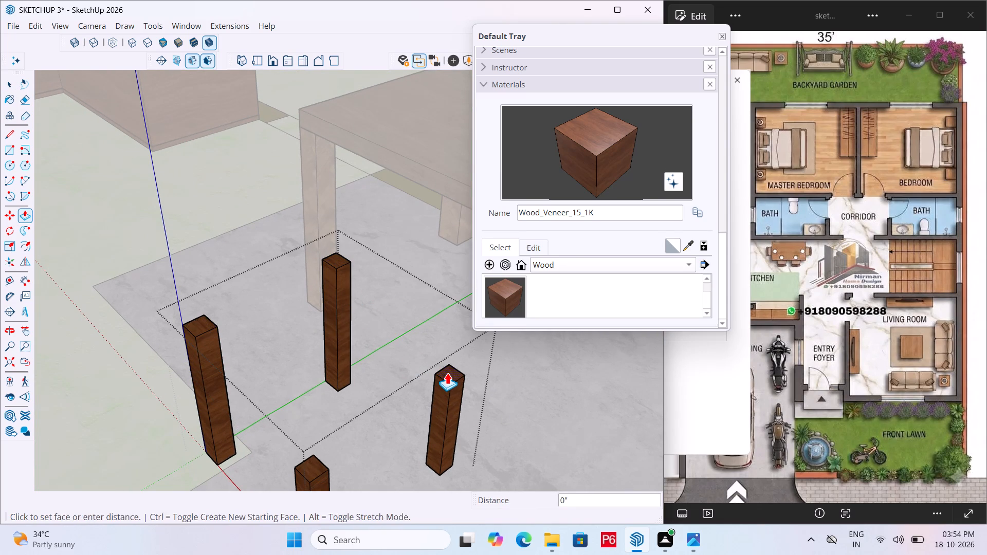
{"action": "double_click", "coordinate": [308, 466]}
{"action": "scroll", "coordinate": [257, 350], "scroll_direction": "down", "scroll_amount": 5}
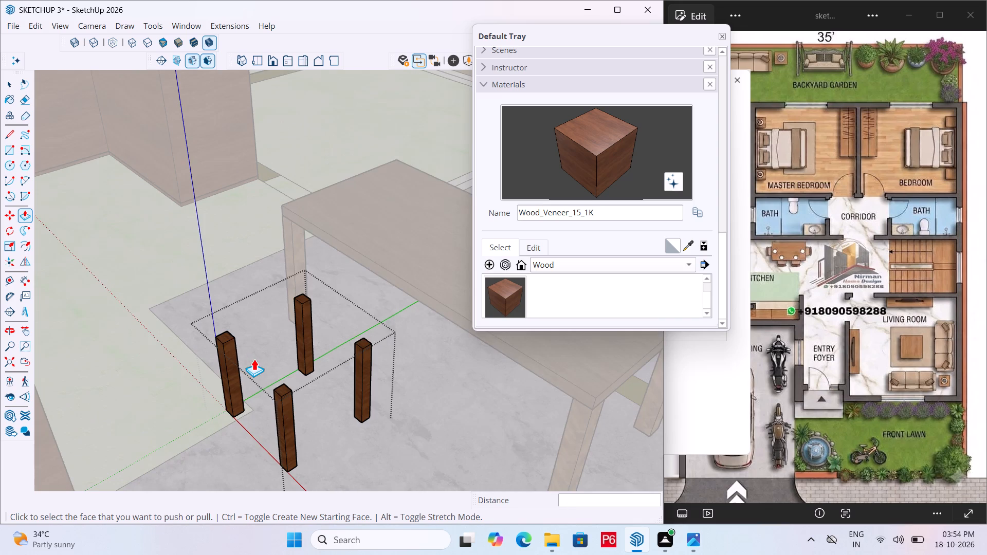
Draw a seat rectangle across the leg tops, between the outer corners of two diagonally opposite legs.
{"action": "key", "text": "r"}
{"action": "scroll", "coordinate": [219, 339], "scroll_direction": "up", "scroll_amount": 5}
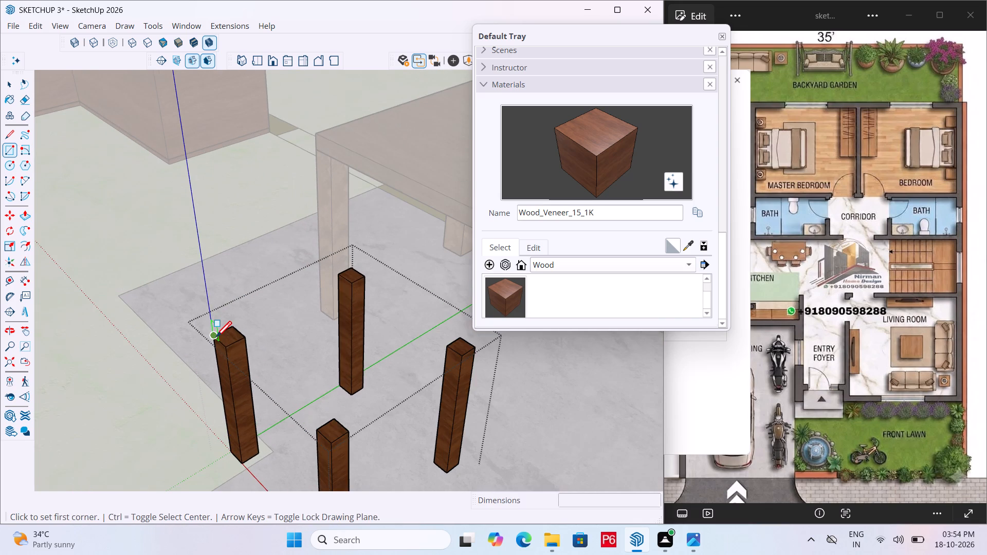
{"action": "left_click", "coordinate": [216, 339]}
{"action": "left_click", "coordinate": [479, 348]}
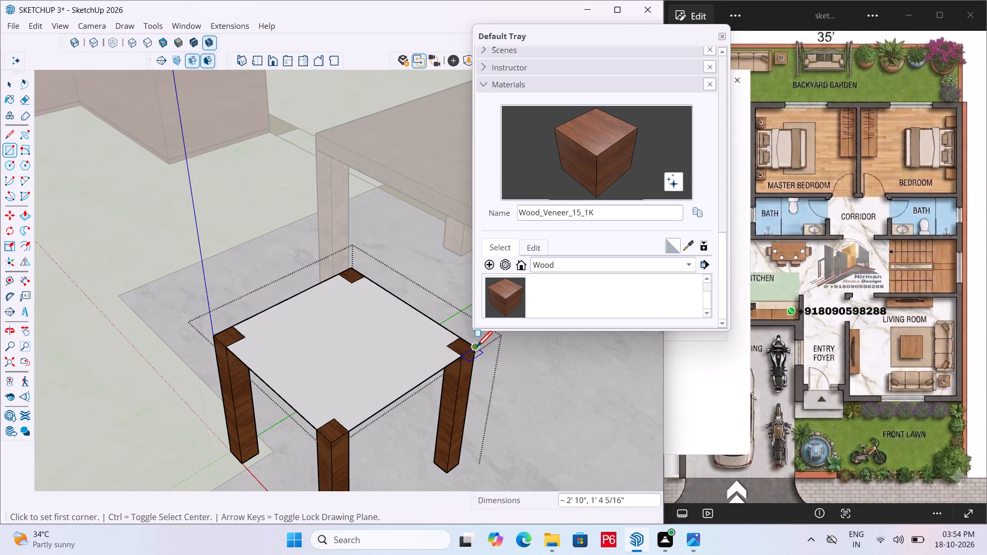
Make the new seat face and its edges a separate group.
{"action": "key", "text": "space"}
{"action": "double_click", "coordinate": [367, 322]}
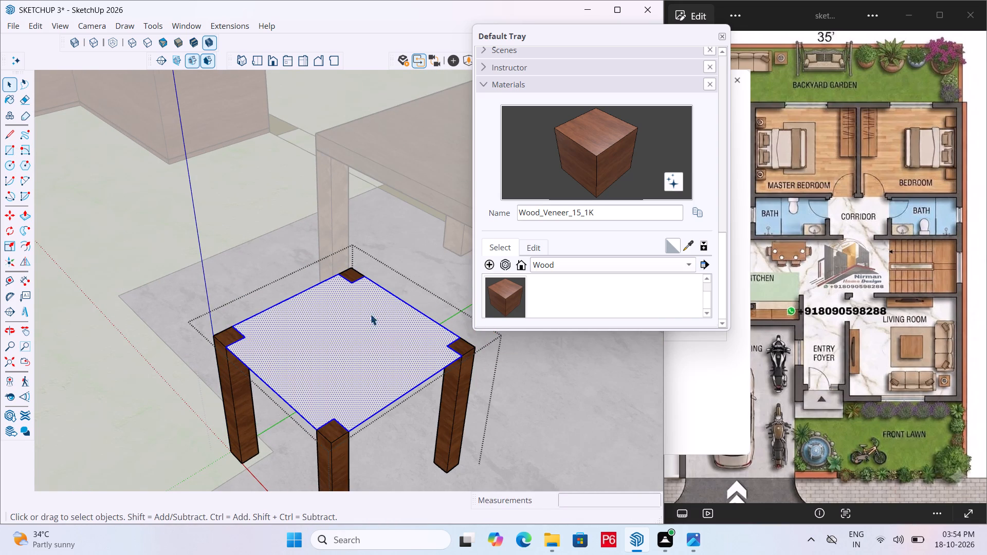
{"action": "right_click", "coordinate": [354, 317]}
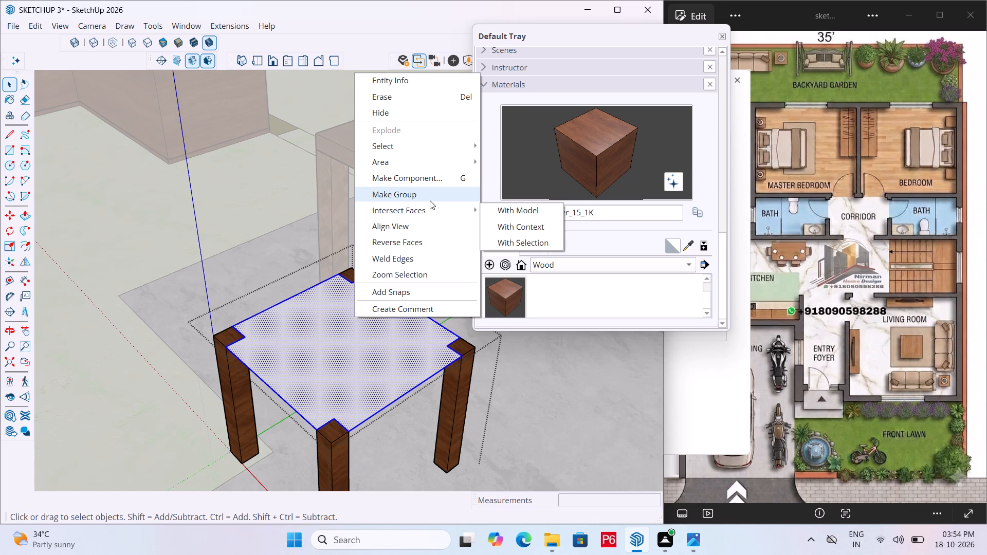
{"action": "left_click", "coordinate": [432, 195]}
Paint the seat group with the Wood_Floor_12_1K material.
{"action": "scroll", "coordinate": [561, 287], "scroll_direction": "down", "scroll_amount": 2}
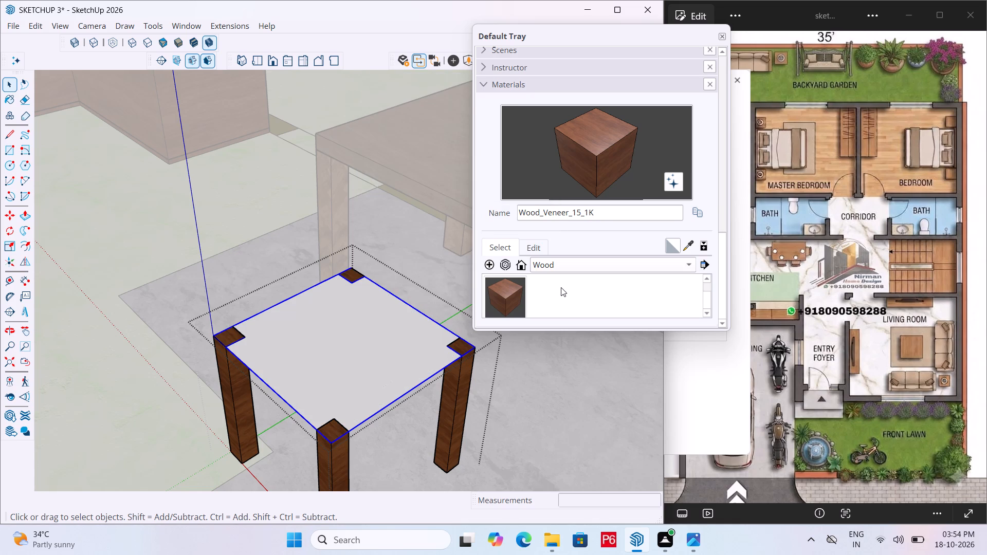
{"action": "scroll", "coordinate": [561, 287], "scroll_direction": "down", "scroll_amount": 2}
{"action": "scroll", "coordinate": [588, 297], "scroll_direction": "up", "scroll_amount": 3}
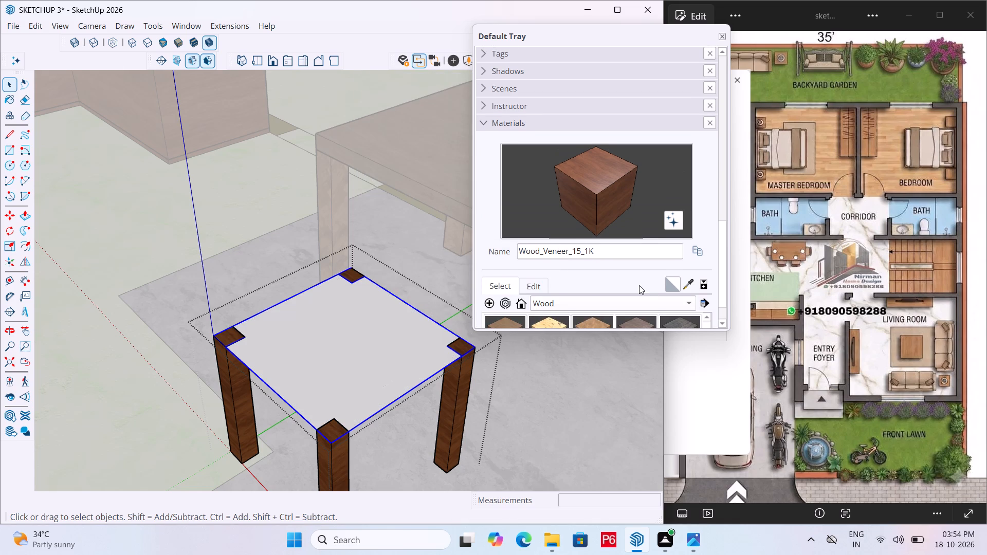
{"action": "scroll", "coordinate": [637, 285], "scroll_direction": "down", "scroll_amount": 1}
{"action": "left_click", "coordinate": [639, 303]}
{"action": "left_click", "coordinate": [317, 318]}
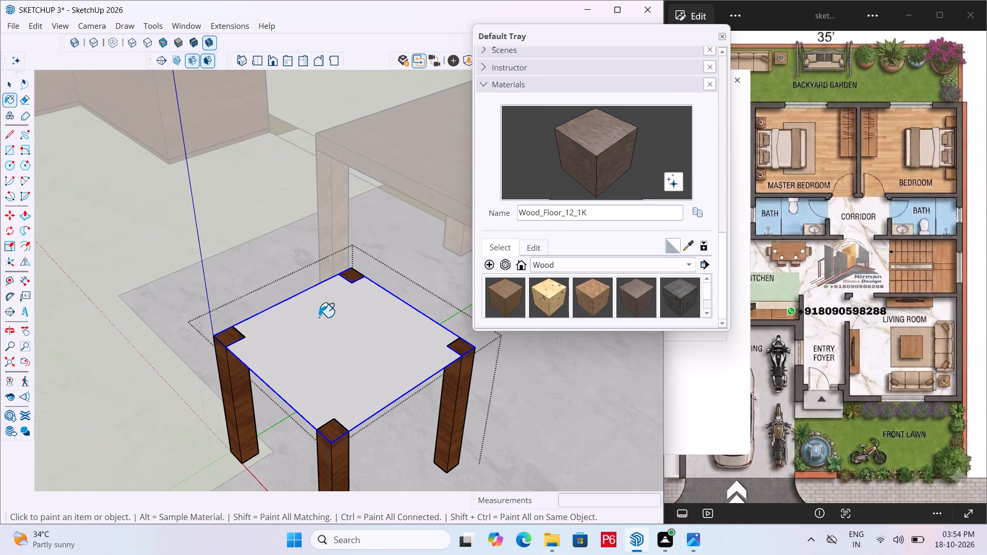
Inside the seat group, use Push/Pull to thicken the seat upward by 2", and return to the chair group.
{"action": "key", "text": "p"}
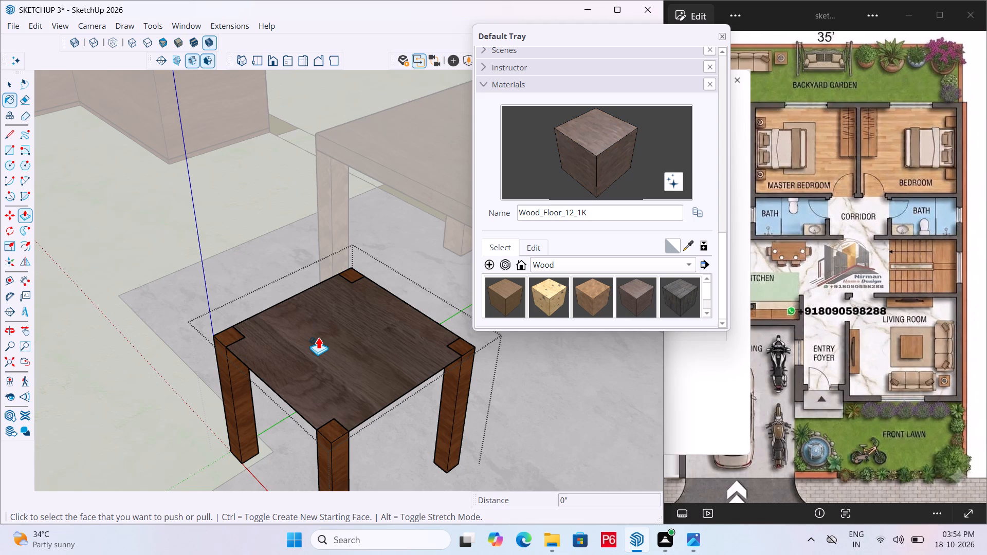
{"action": "left_click", "coordinate": [318, 337]}
{"action": "left_click", "coordinate": [301, 346]}
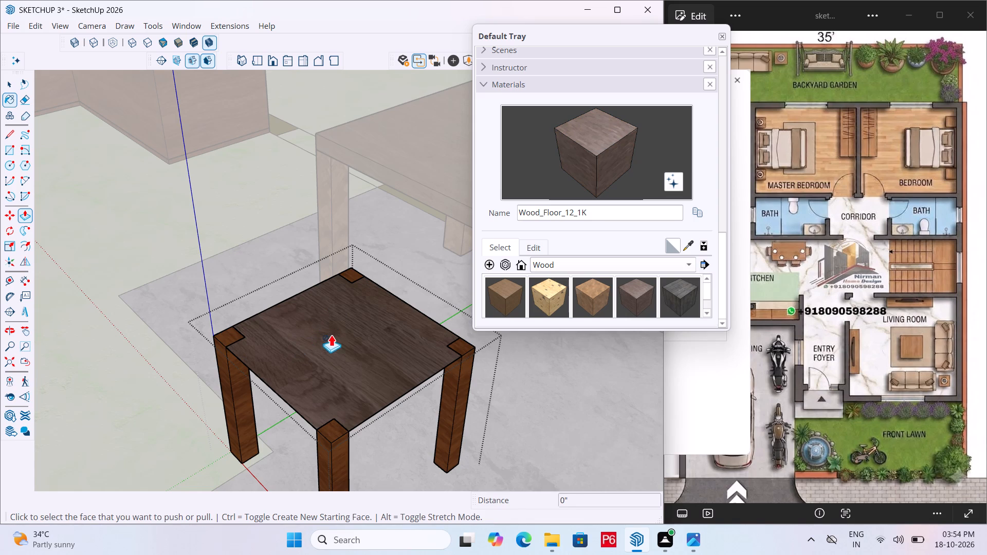
{"action": "key", "text": "space"}
{"action": "double_click", "coordinate": [331, 335]}
{"action": "key", "text": "p"}
{"action": "left_click", "coordinate": [332, 333]}
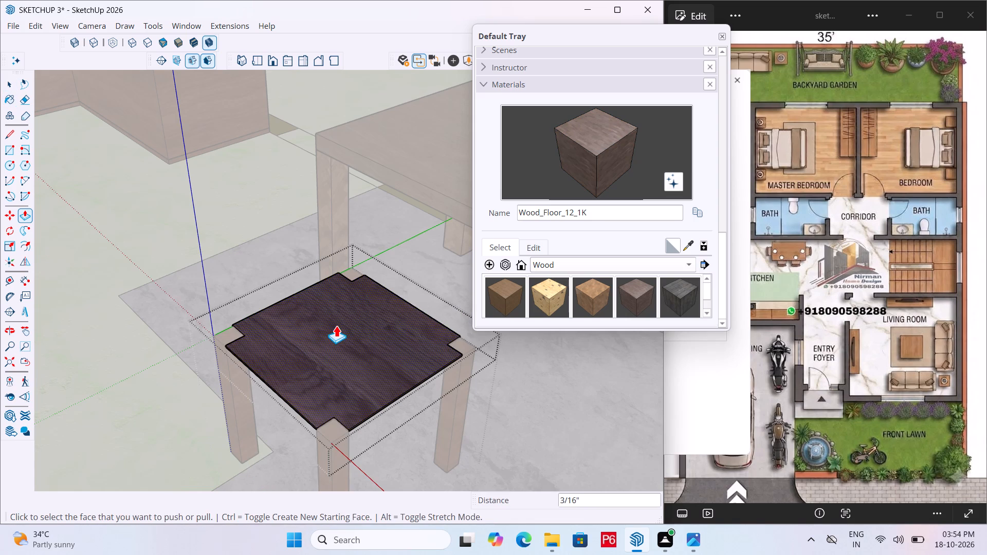
{"action": "left_click", "coordinate": [344, 348]}
{"action": "key", "text": "ctrl+z"}
{"action": "left_click", "coordinate": [350, 354]}
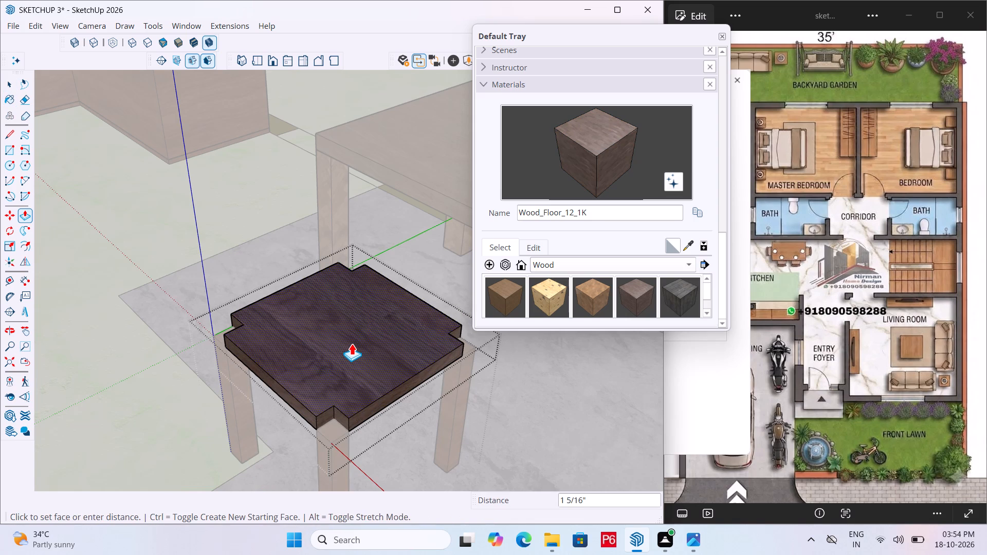
{"action": "type", "text": "2\""}
{"action": "key", "text": "Return"}
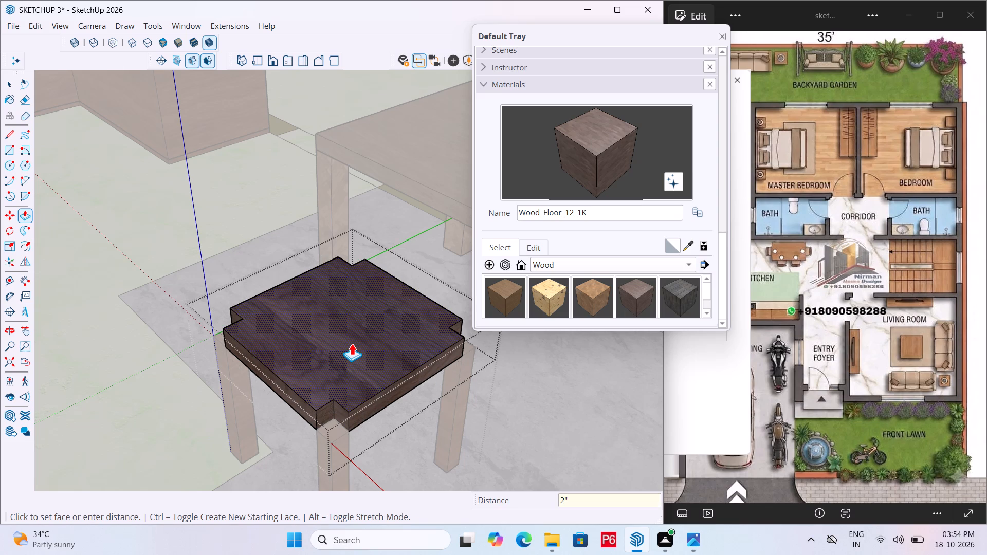
{"action": "key", "text": "space"}
{"action": "scroll", "coordinate": [344, 386], "scroll_direction": "down", "scroll_amount": 6}
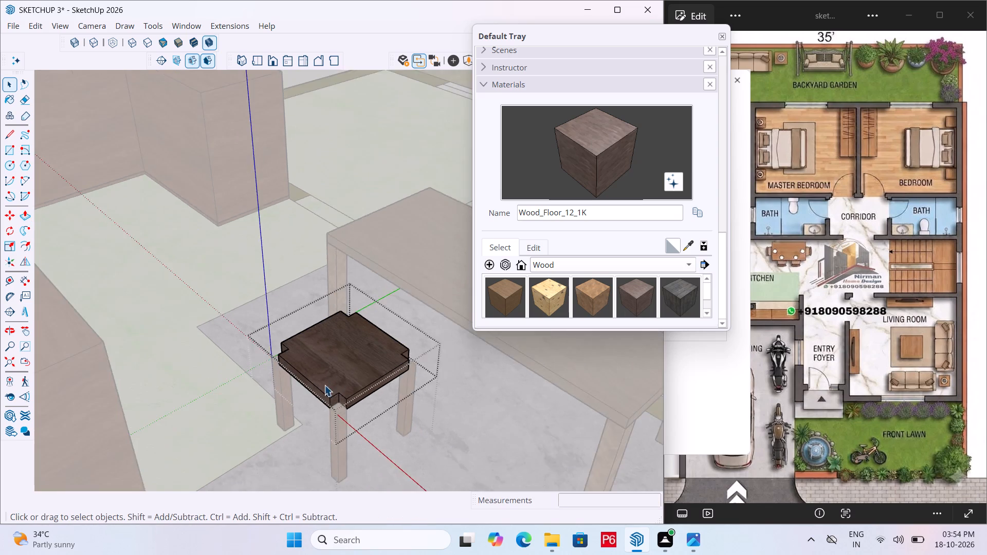
{"action": "scroll", "coordinate": [324, 385], "scroll_direction": "down", "scroll_amount": 12}
{"action": "key", "text": "space"}
{"action": "left_click", "coordinate": [312, 171]}
Inside the seat group, Push/Pull the notch face at the nearest corner outward about 1 13/16" to fill the notch above the leg.
{"action": "scroll", "coordinate": [335, 347], "scroll_direction": "up", "scroll_amount": 3}
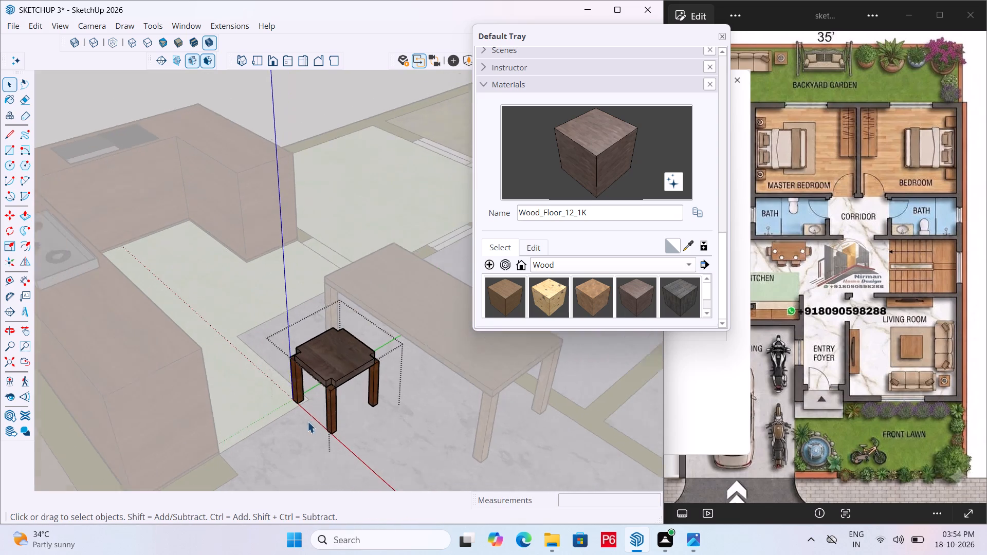
{"action": "scroll", "coordinate": [307, 421], "scroll_direction": "up", "scroll_amount": 14}
{"action": "key", "text": "p"}
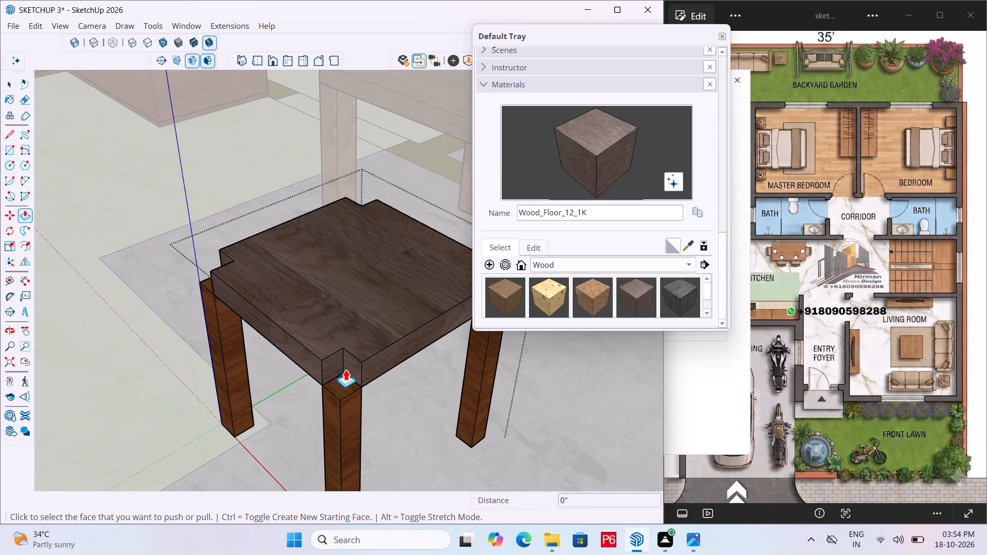
{"action": "key", "text": "space"}
{"action": "left_click", "coordinate": [350, 366]}
{"action": "double_click", "coordinate": [350, 366]}
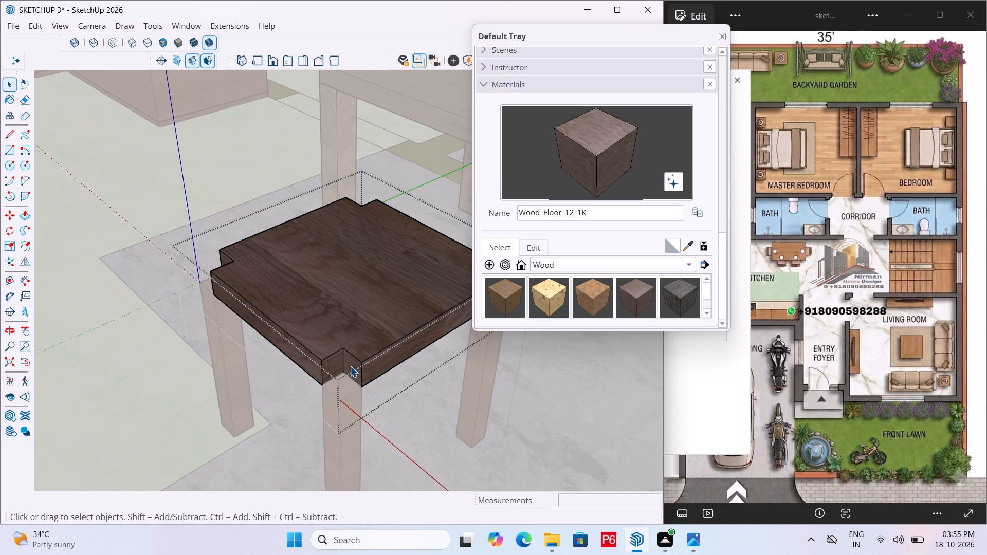
{"action": "key", "text": "p"}
{"action": "left_click", "coordinate": [353, 364]}
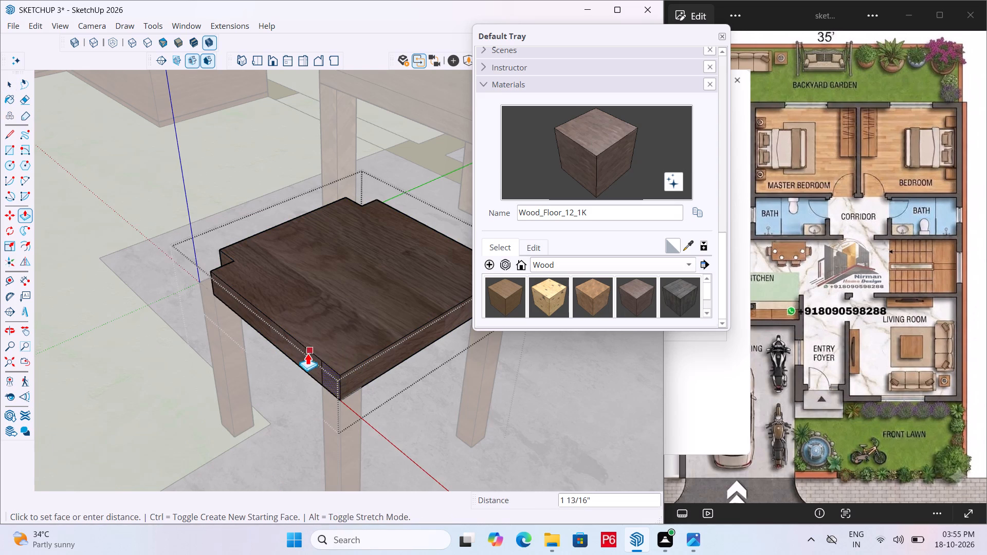
{"action": "left_click", "coordinate": [307, 350]}
Repeat the same Push/Pull distance on the notch faces at the next two seat corners to fill them.
{"action": "scroll", "coordinate": [186, 399], "scroll_direction": "down", "scroll_amount": 5}
{"action": "middle_click_drag", "start_coordinate": [436, 353], "coordinate": [164, 383]}
{"action": "scroll", "coordinate": [210, 317], "scroll_direction": "up", "scroll_amount": 4}
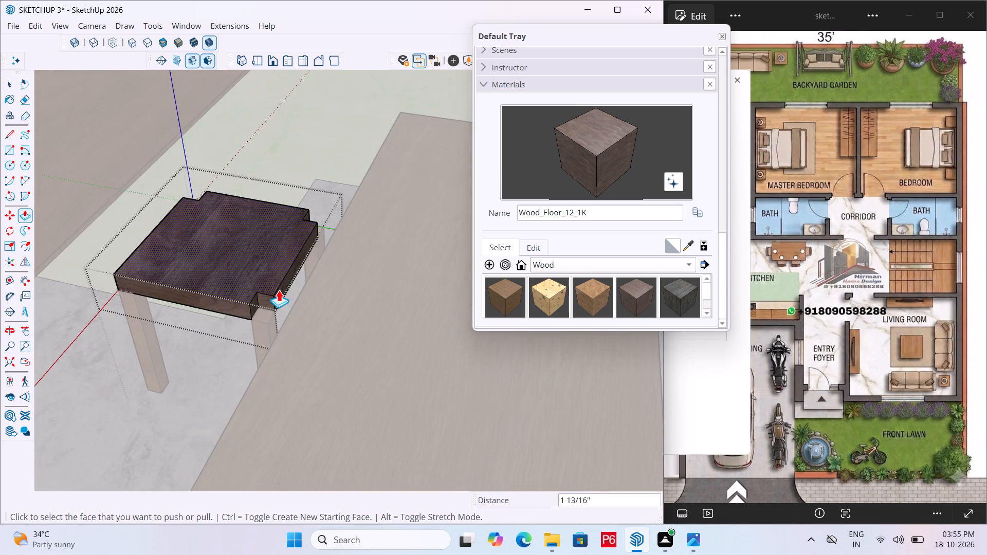
{"action": "scroll", "coordinate": [279, 290], "scroll_direction": "up", "scroll_amount": 5}
{"action": "double_click", "coordinate": [253, 316]}
{"action": "scroll", "coordinate": [322, 328], "scroll_direction": "down", "scroll_amount": 8}
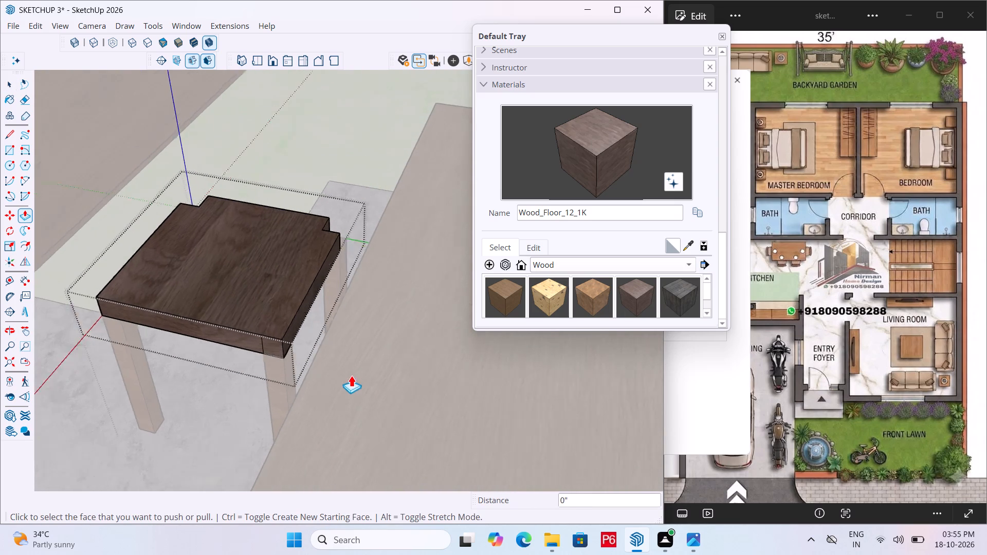
{"action": "scroll", "coordinate": [351, 375], "scroll_direction": "down", "scroll_amount": 1}
{"action": "middle_click_drag", "start_coordinate": [484, 361], "coordinate": [0, 451]}
{"action": "scroll", "coordinate": [383, 267], "scroll_direction": "up", "scroll_amount": 8}
{"action": "double_click", "coordinate": [314, 209]}
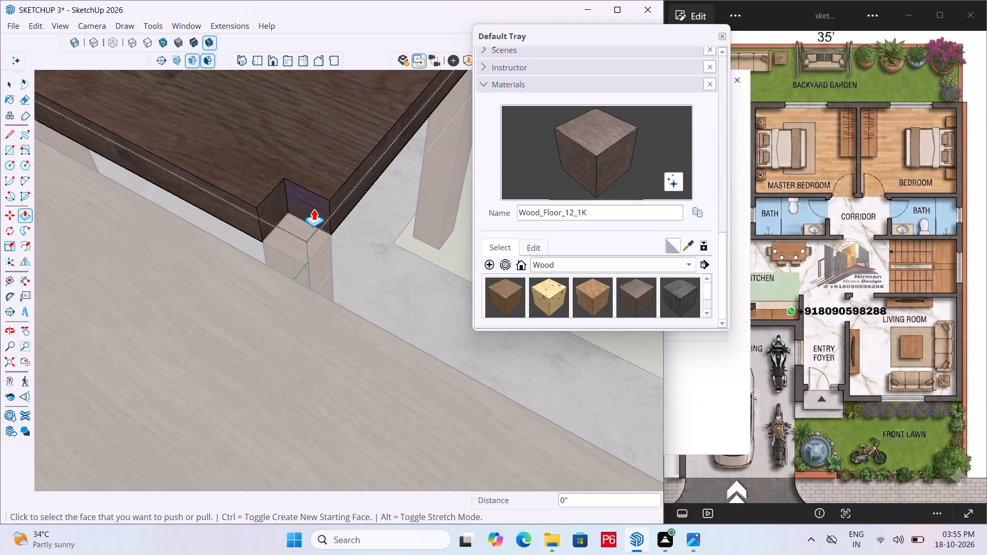
Fill the last seat corner notch with the same Push/Pull distance, and extend its face about 5/16" more to meet the seat edge.
{"action": "scroll", "coordinate": [302, 319], "scroll_direction": "down", "scroll_amount": 13}
{"action": "middle_click_drag", "start_coordinate": [478, 314], "coordinate": [0, 332]}
{"action": "middle_click_drag", "start_coordinate": [257, 273], "coordinate": [127, 290]}
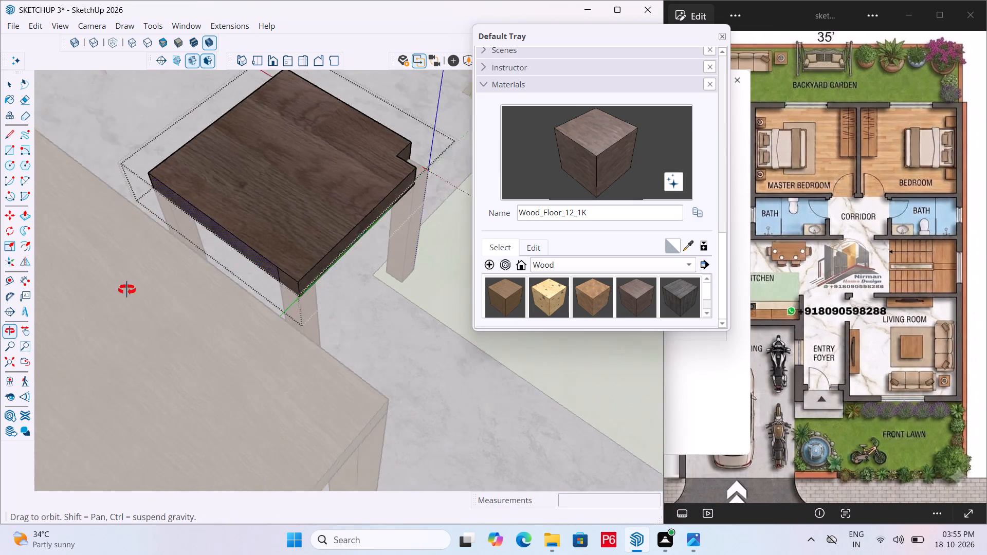
{"action": "middle_click_drag", "start_coordinate": [127, 290], "coordinate": [0, 291]}
{"action": "scroll", "coordinate": [0, 291], "scroll_direction": "down", "scroll_amount": 1}
{"action": "scroll", "coordinate": [291, 298], "scroll_direction": "down", "scroll_amount": 6}
{"action": "scroll", "coordinate": [434, 255], "scroll_direction": "up", "scroll_amount": 10}
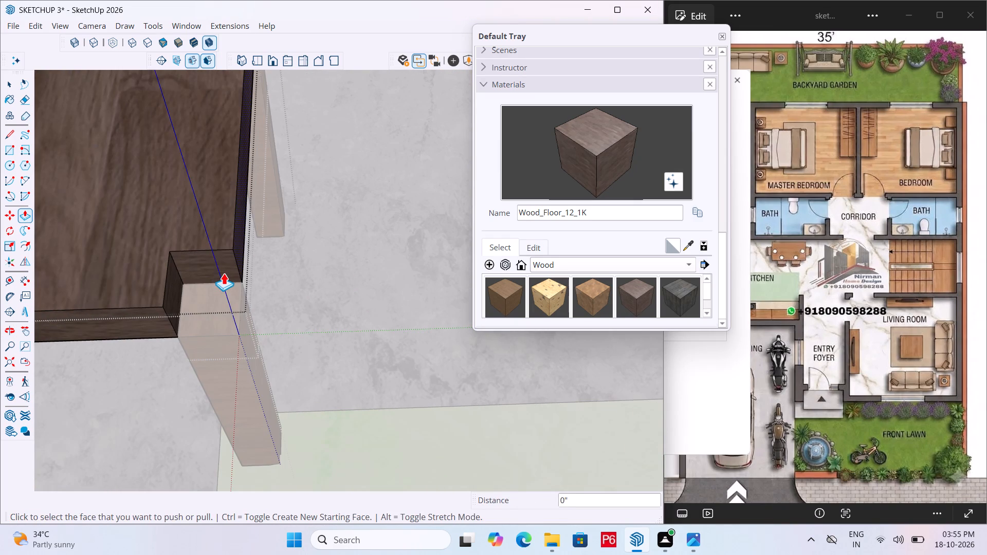
{"action": "triple_click", "coordinate": [223, 273]}
{"action": "scroll", "coordinate": [322, 253], "scroll_direction": "down", "scroll_amount": 5}
{"action": "scroll", "coordinate": [242, 275], "scroll_direction": "up", "scroll_amount": 6}
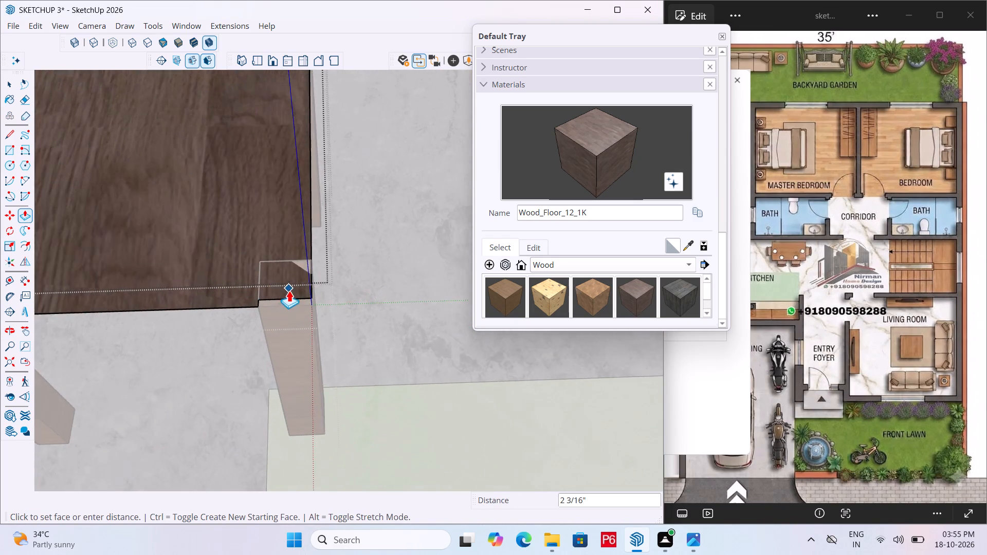
{"action": "scroll", "coordinate": [289, 290], "scroll_direction": "up", "scroll_amount": 6}
{"action": "scroll", "coordinate": [235, 320], "scroll_direction": "up", "scroll_amount": 5}
{"action": "scroll", "coordinate": [389, 275], "scroll_direction": "down", "scroll_amount": 5}
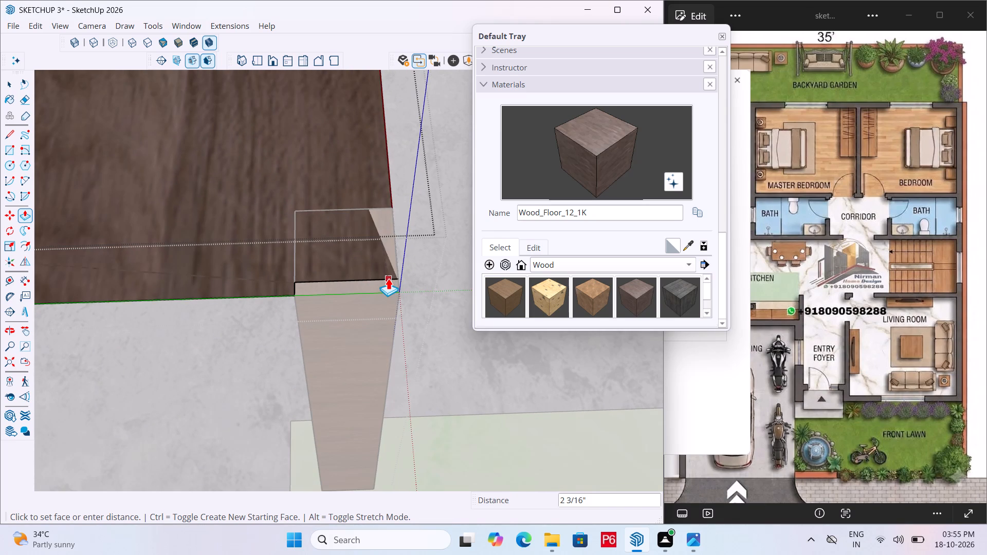
{"action": "key", "text": "ctrl+z"}
{"action": "left_click", "coordinate": [330, 257]}
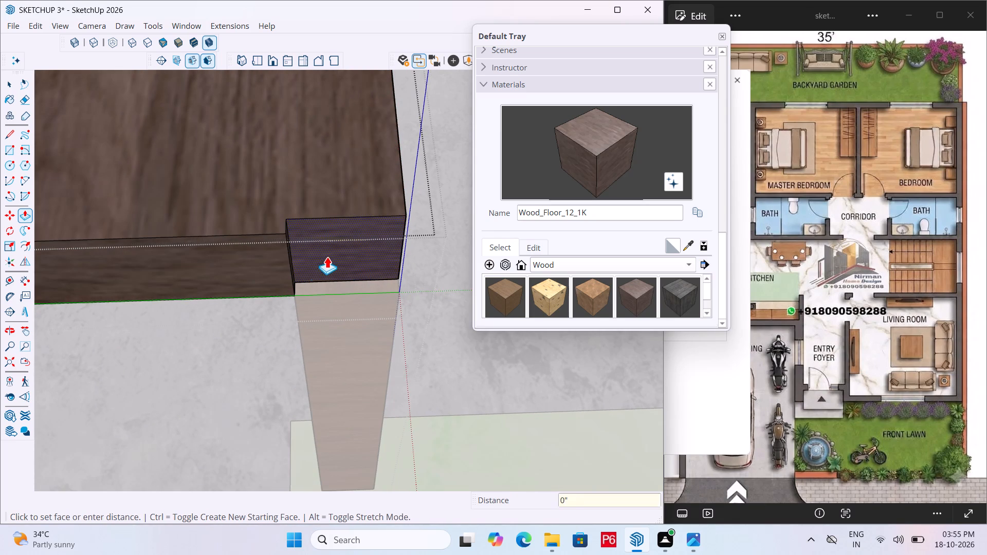
{"action": "left_click", "coordinate": [261, 274]}
Close the seat group and return to the chair group.
{"action": "scroll", "coordinate": [428, 215], "scroll_direction": "down", "scroll_amount": 6}
{"action": "scroll", "coordinate": [361, 239], "scroll_direction": "down", "scroll_amount": 6}
{"action": "scroll", "coordinate": [270, 259], "scroll_direction": "down", "scroll_amount": 6}
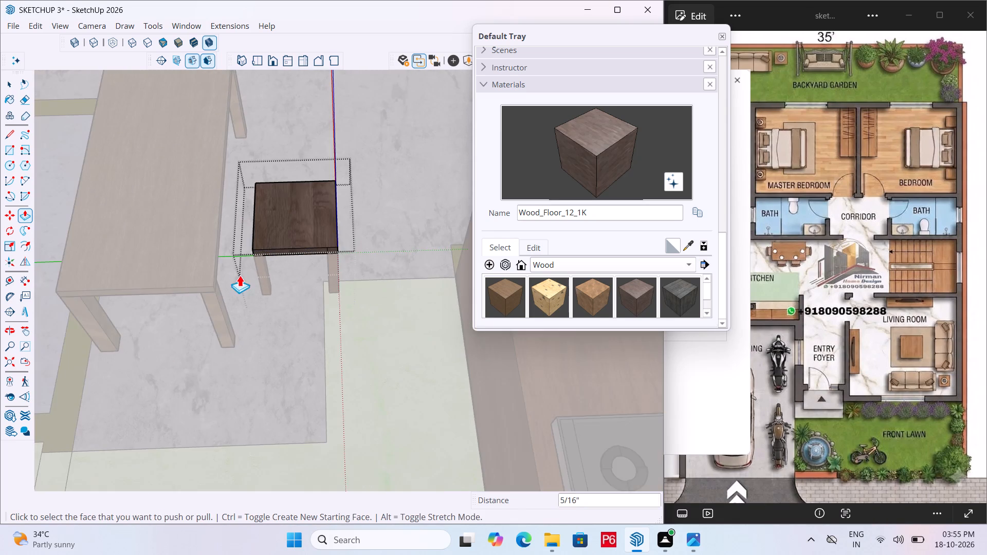
{"action": "middle_click_drag", "start_coordinate": [240, 275], "coordinate": [471, 297]}
{"action": "middle_click_drag", "start_coordinate": [348, 259], "coordinate": [105, 284]}
{"action": "middle_click_drag", "start_coordinate": [313, 283], "coordinate": [149, 179]}
{"action": "scroll", "coordinate": [264, 186], "scroll_direction": "up", "scroll_amount": 4}
{"action": "scroll", "coordinate": [433, 228], "scroll_direction": "up", "scroll_amount": 3}
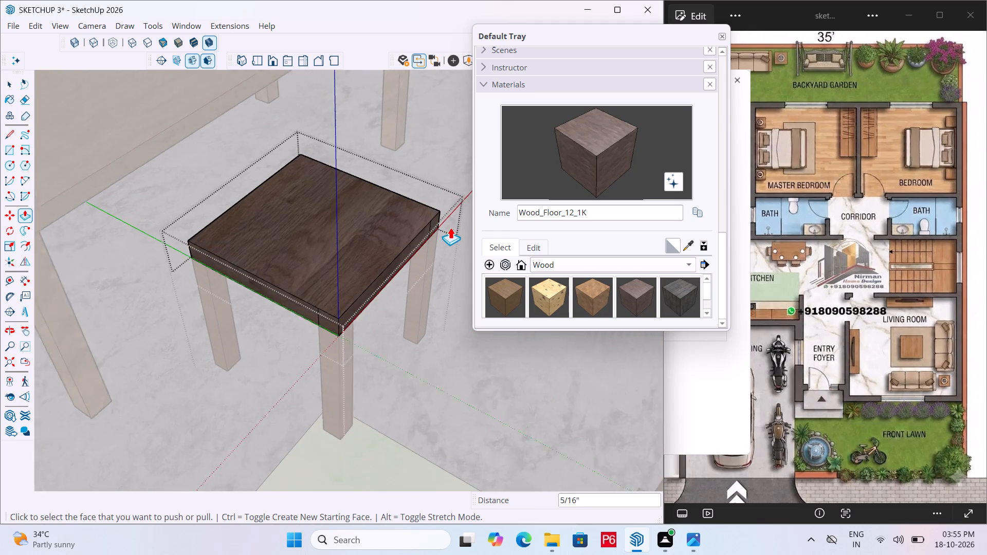
{"action": "scroll", "coordinate": [450, 227], "scroll_direction": "up", "scroll_amount": 2}
{"action": "key", "text": "r"}
{"action": "scroll", "coordinate": [362, 255], "scroll_direction": "down", "scroll_amount": 6}
{"action": "key", "text": "space"}
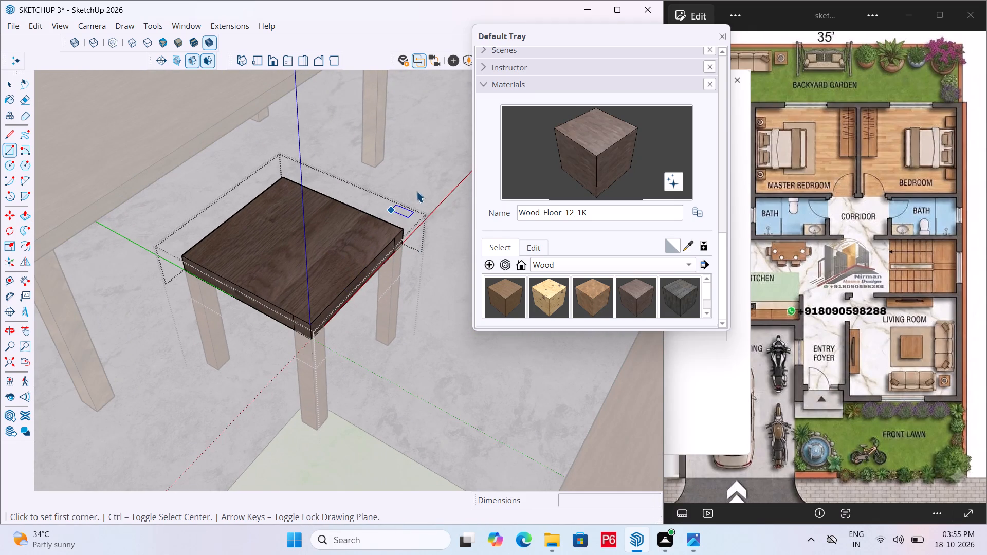
{"action": "left_click", "coordinate": [420, 188]}
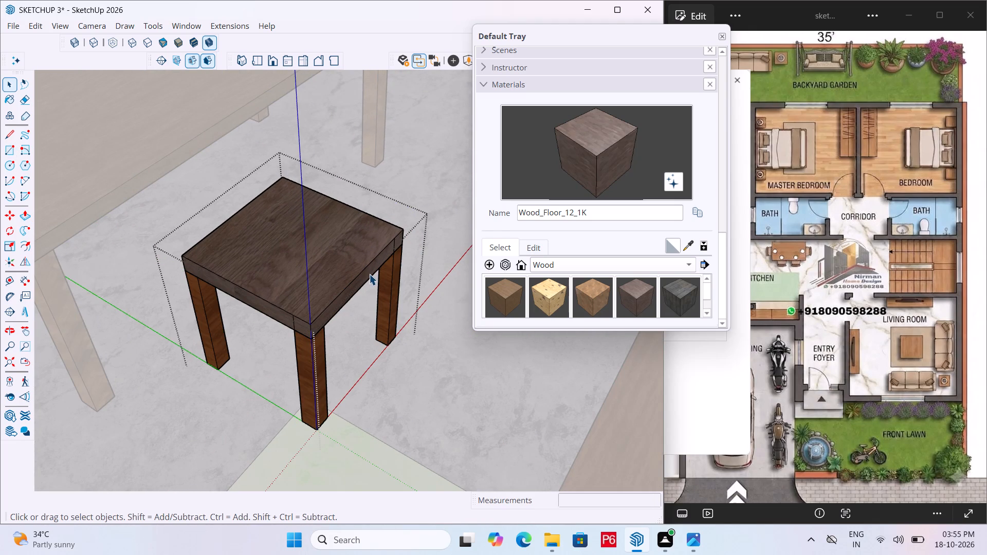
Draw a narrow rectangle about 15/16" by 1' 5 1/4" along one edge of the seat top, from corner to corner.
{"action": "scroll", "coordinate": [349, 211], "scroll_direction": "down", "scroll_amount": 1}
{"action": "scroll", "coordinate": [346, 261], "scroll_direction": "up", "scroll_amount": 3}
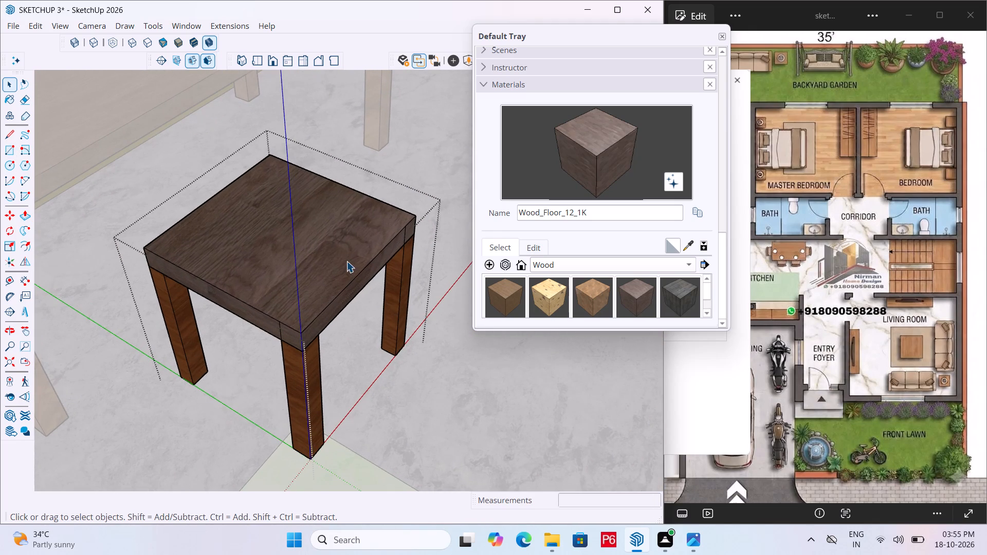
{"action": "key", "text": "r"}
{"action": "left_click_drag", "start_coordinate": [299, 338], "coordinate": [305, 329]}
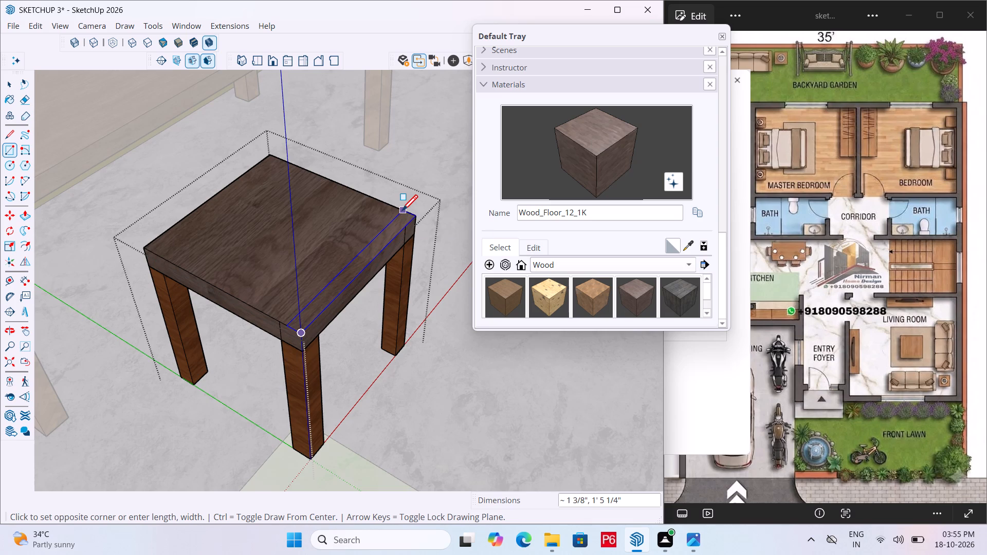
{"action": "scroll", "coordinate": [405, 210], "scroll_direction": "up", "scroll_amount": 2}
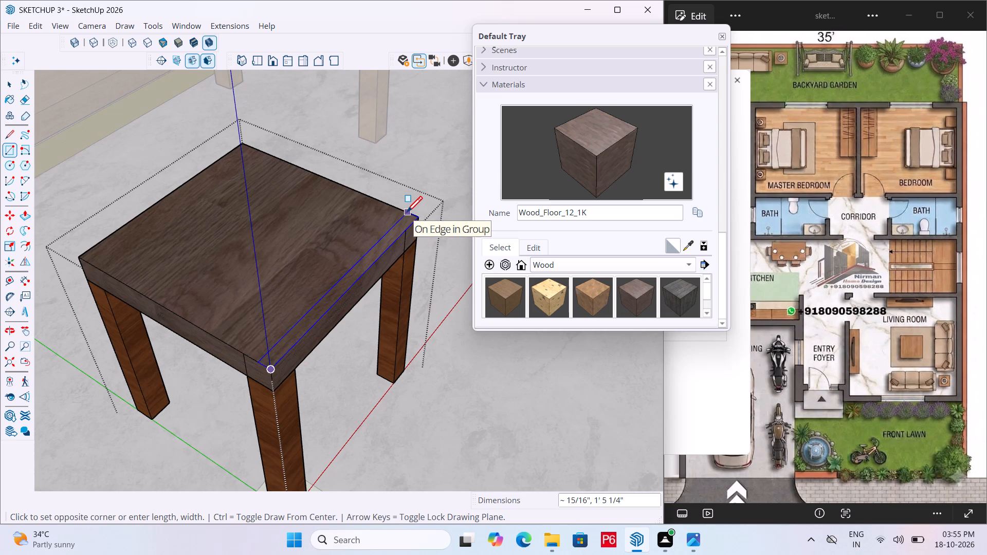
{"action": "left_click", "coordinate": [408, 214]}
{"action": "key", "text": "space"}
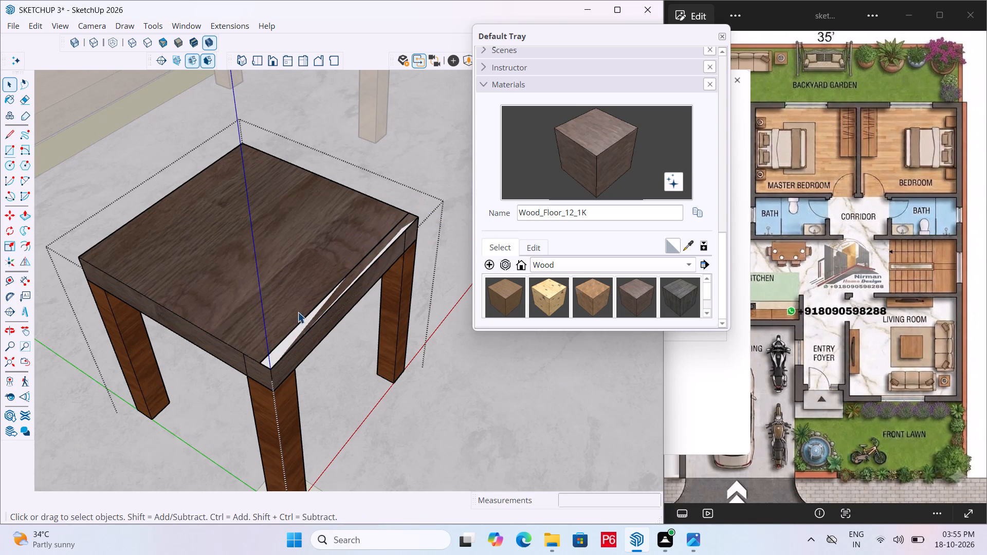
Make the narrow strip face and its edges a group, open it for editing and select its face.
{"action": "double_click", "coordinate": [318, 312]}
{"action": "right_click", "coordinate": [318, 312]}
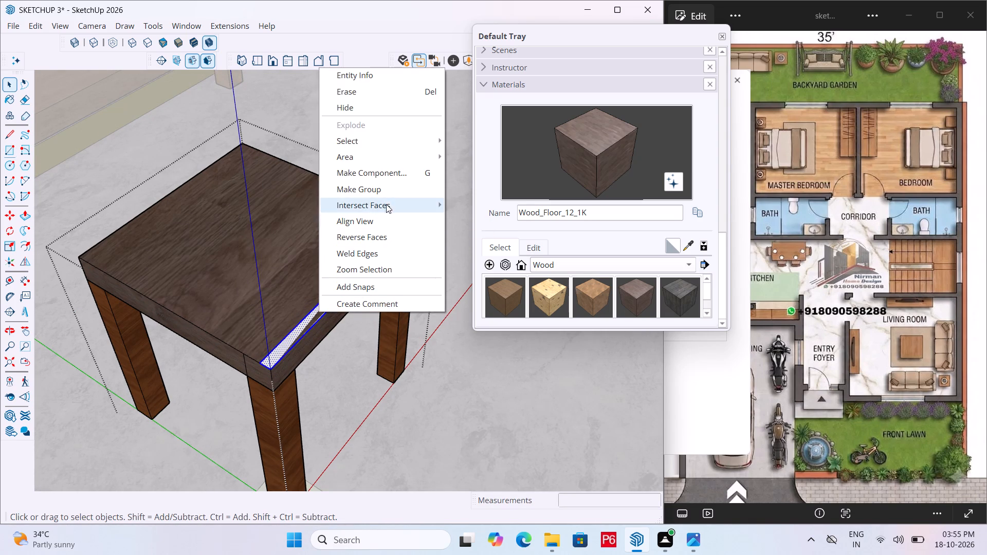
{"action": "left_click", "coordinate": [398, 190]}
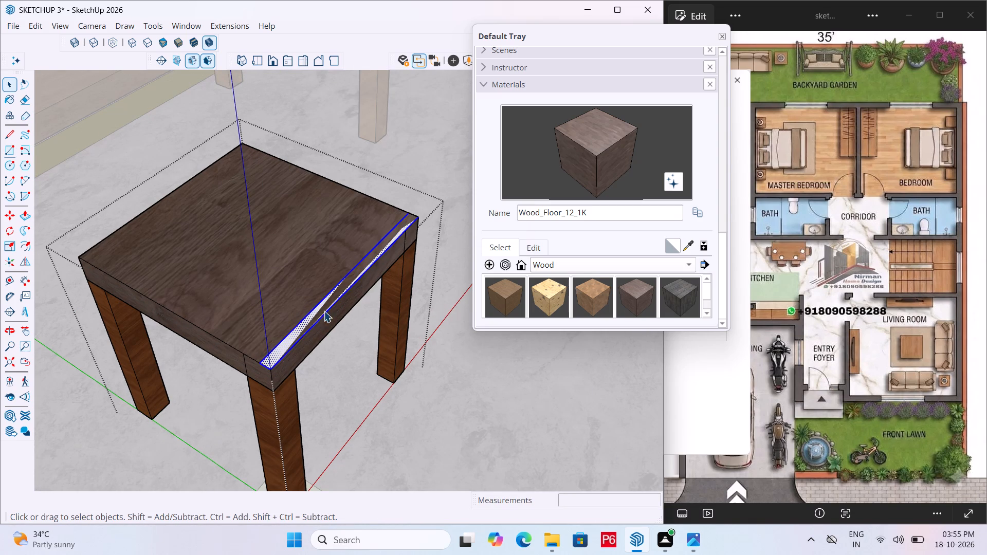
{"action": "scroll", "coordinate": [322, 312], "scroll_direction": "up", "scroll_amount": 4}
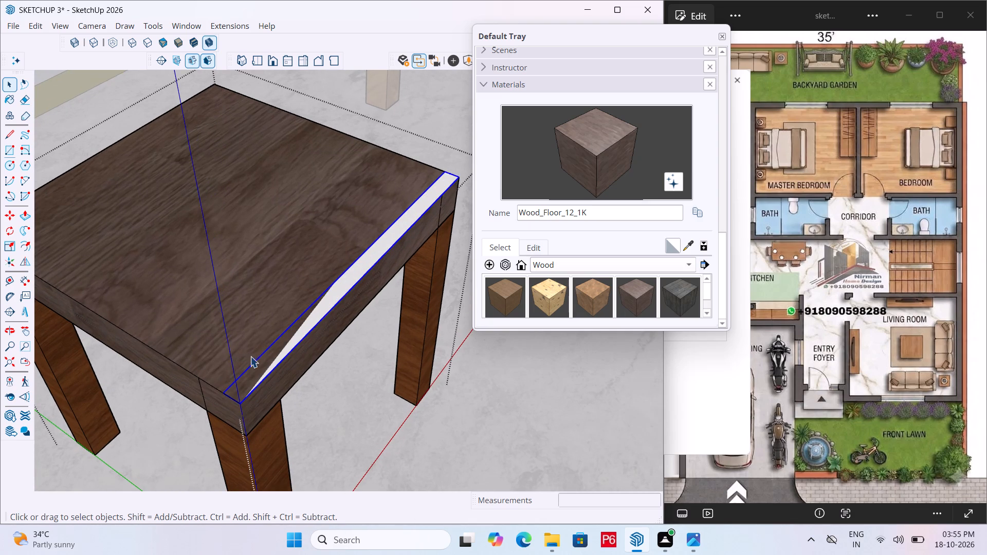
{"action": "double_click", "coordinate": [266, 357]}
{"action": "left_click", "coordinate": [271, 360]}
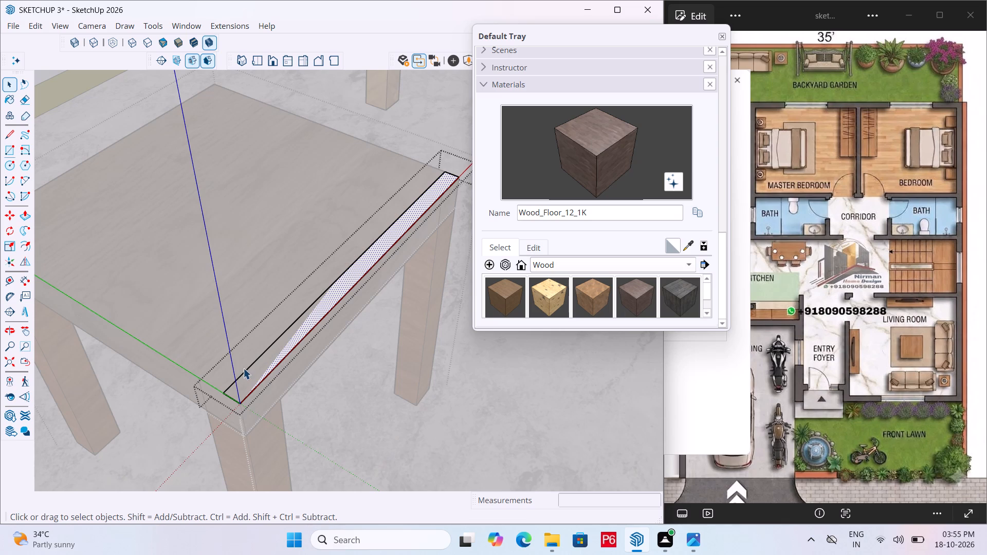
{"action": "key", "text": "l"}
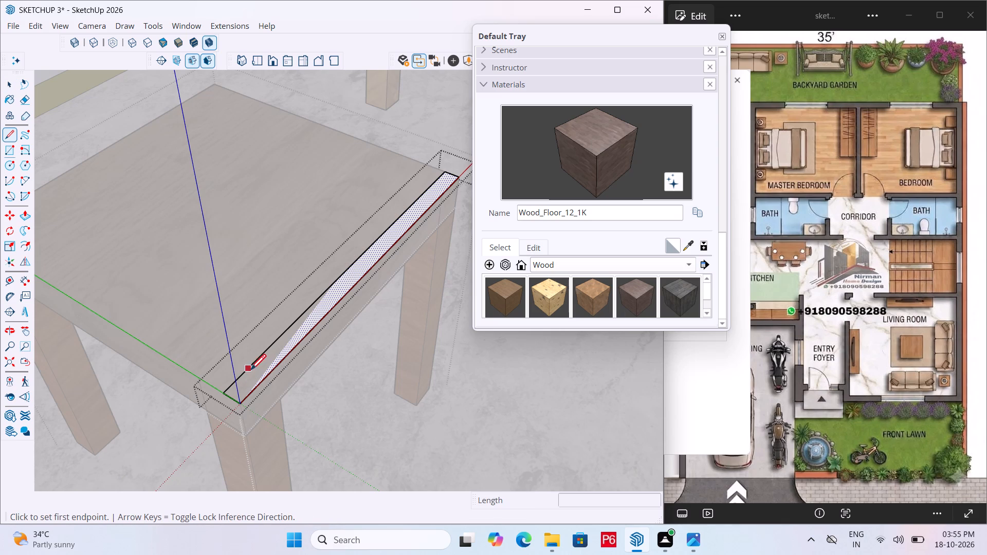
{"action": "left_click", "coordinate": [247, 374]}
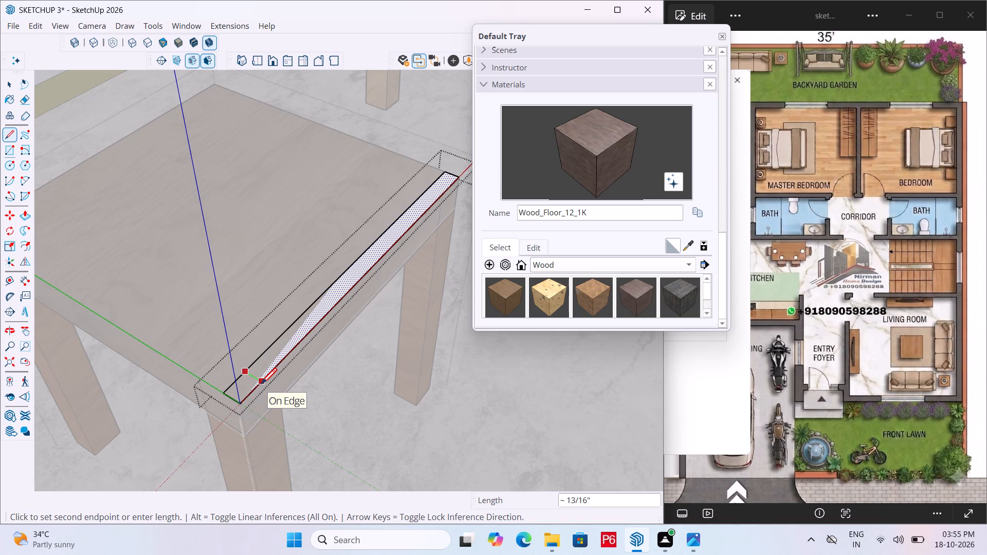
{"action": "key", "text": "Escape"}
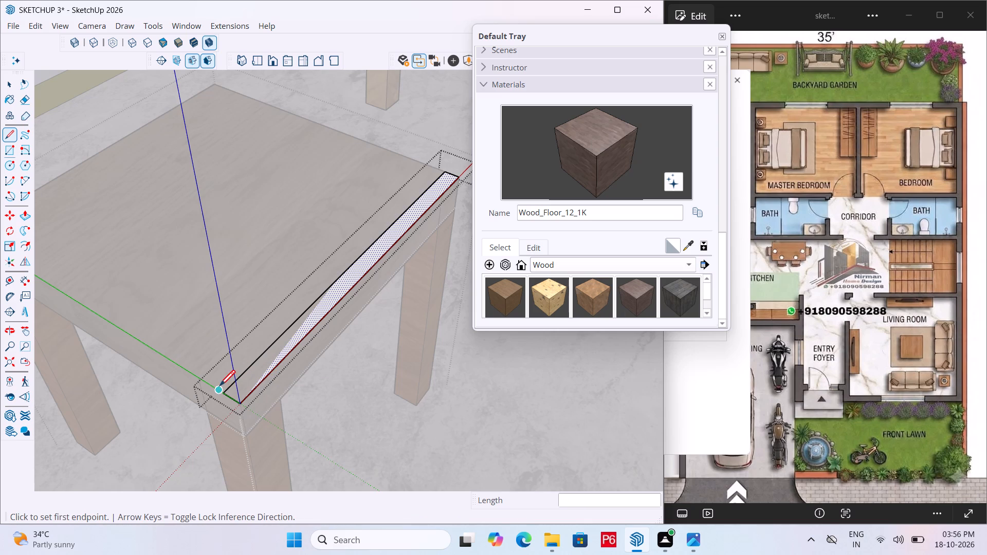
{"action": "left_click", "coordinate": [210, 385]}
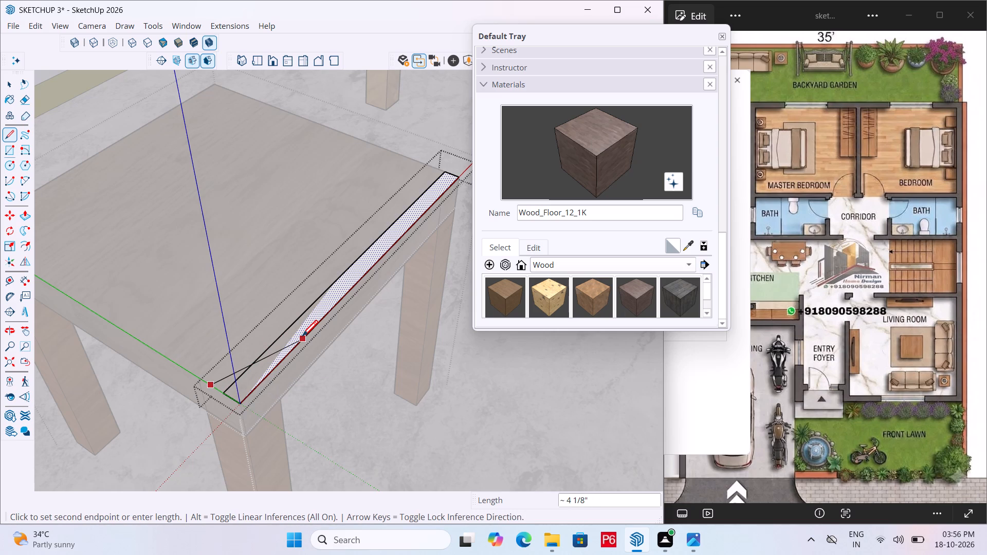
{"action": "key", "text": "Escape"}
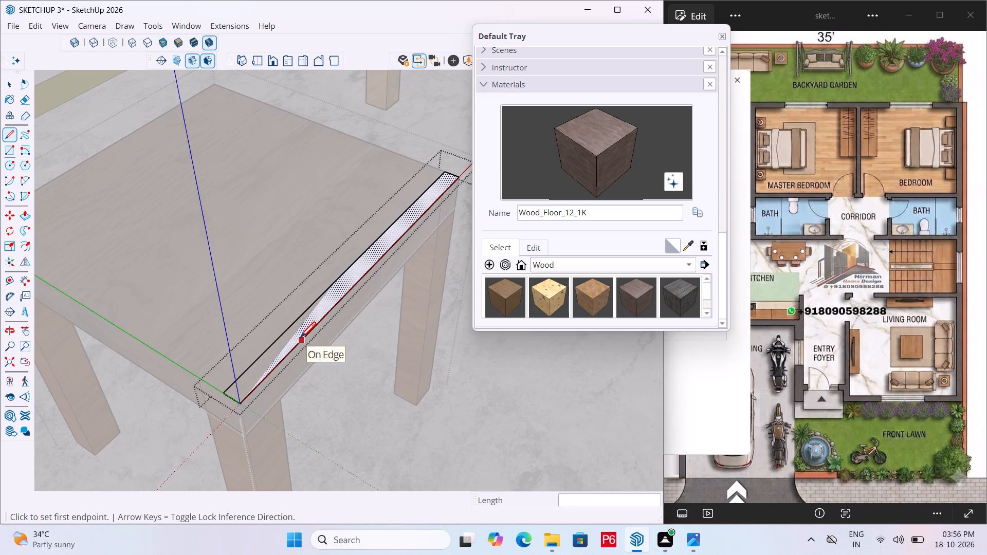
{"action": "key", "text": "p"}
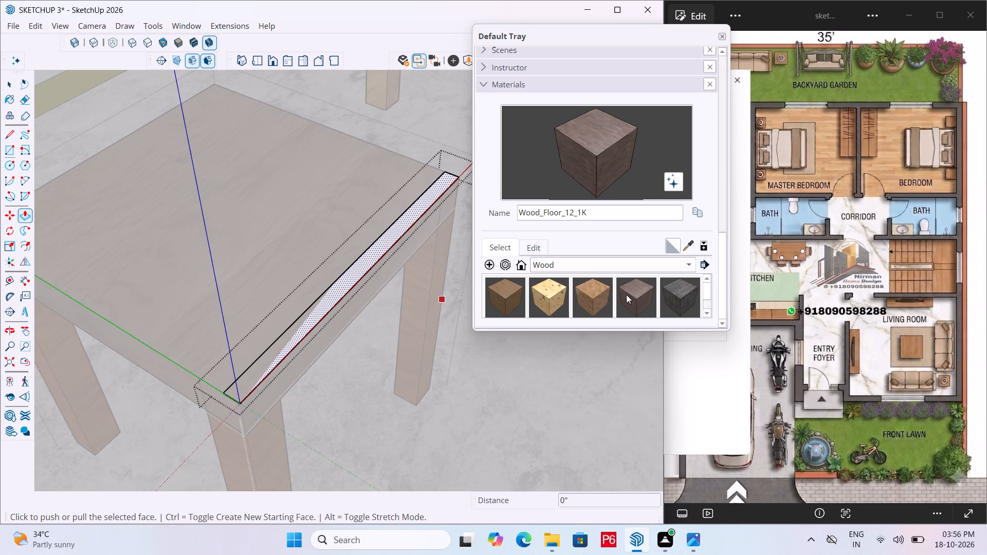
Paint the strip face with the Wood_Floor_12_1K material.
{"action": "left_click", "coordinate": [633, 299]}
{"action": "left_click", "coordinate": [372, 267]}
{"action": "left_click", "coordinate": [371, 261]}
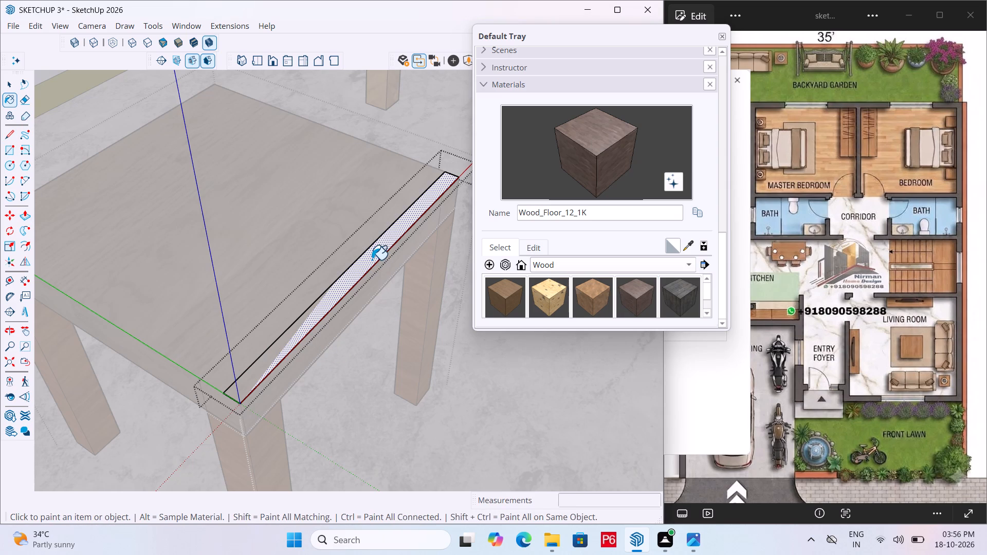
Inside the strip group, draw a small rectangle about 5/8" by 13/16" across the strip, near its end at the origin corner.
{"action": "scroll", "coordinate": [240, 297], "scroll_direction": "up", "scroll_amount": 3}
{"action": "key", "text": "r"}
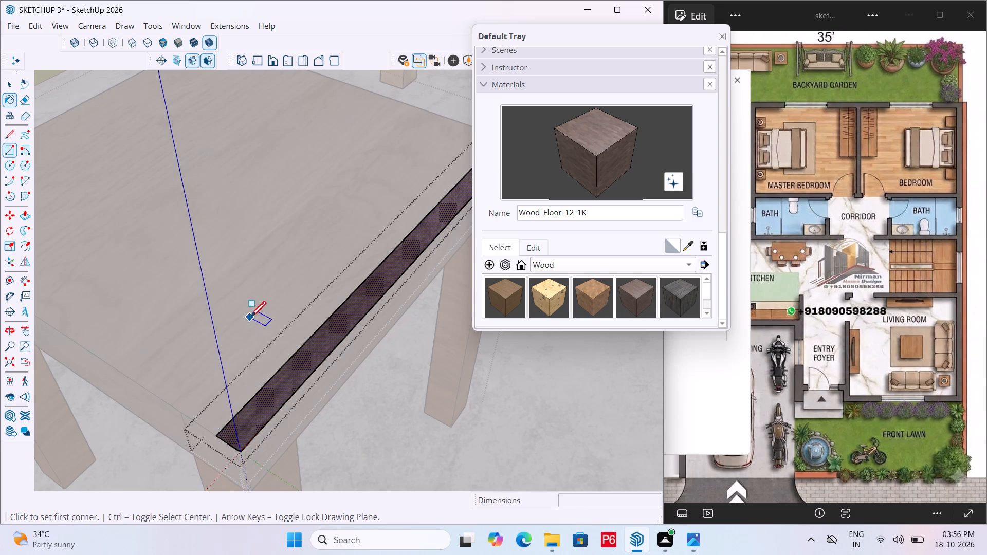
{"action": "left_click", "coordinate": [244, 409]}
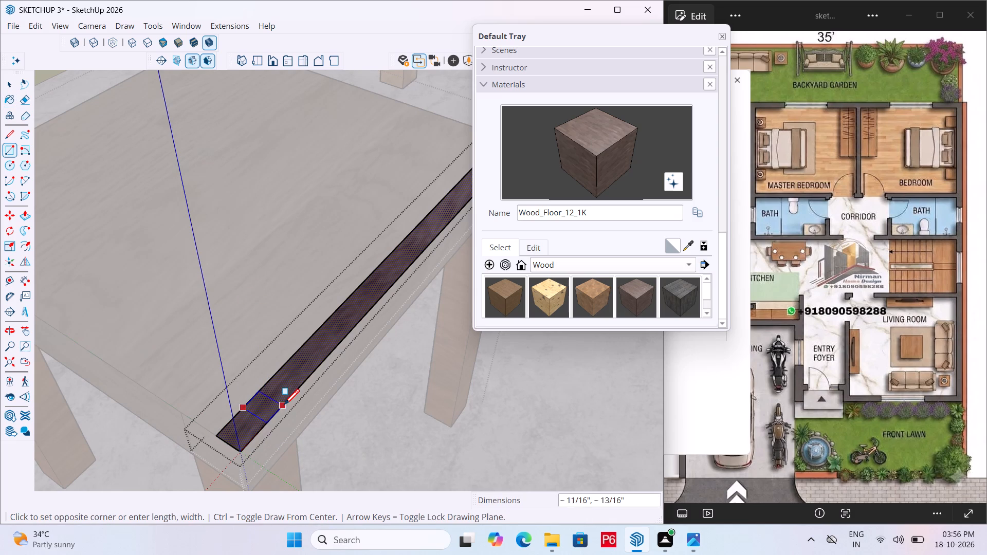
{"action": "left_click", "coordinate": [282, 409]}
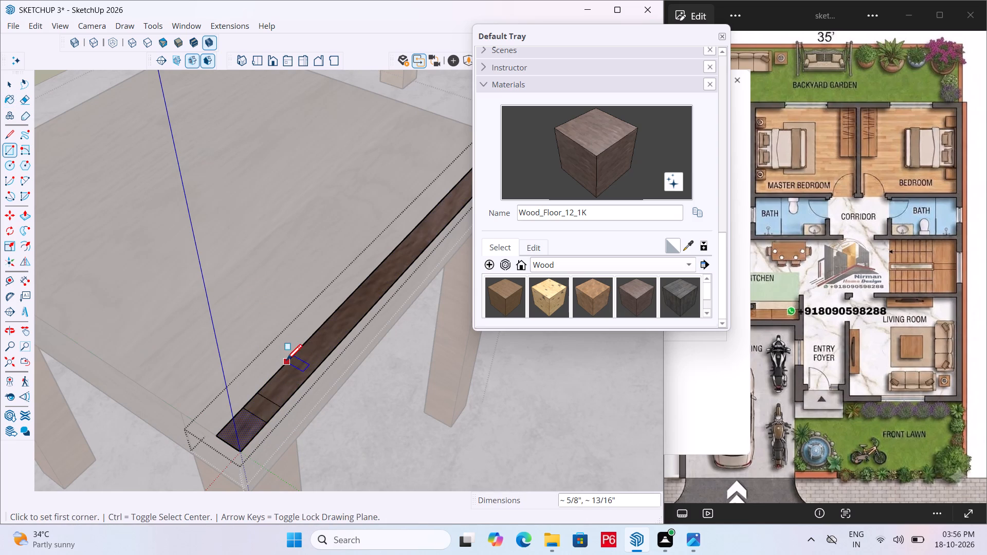
Draw three more small rectangles across the strip, spaced along it, each about 5/8" by 13/16", continuing from the origin end.
{"action": "left_click", "coordinate": [286, 362]}
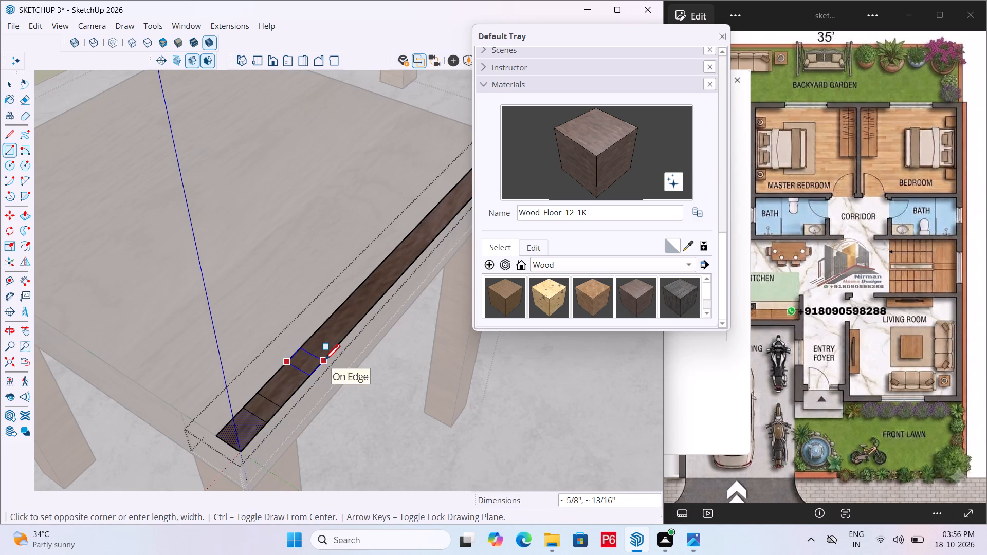
{"action": "left_click", "coordinate": [322, 362]}
{"action": "scroll", "coordinate": [243, 384], "scroll_direction": "down", "scroll_amount": 4}
{"action": "scroll", "coordinate": [339, 332], "scroll_direction": "up", "scroll_amount": 5}
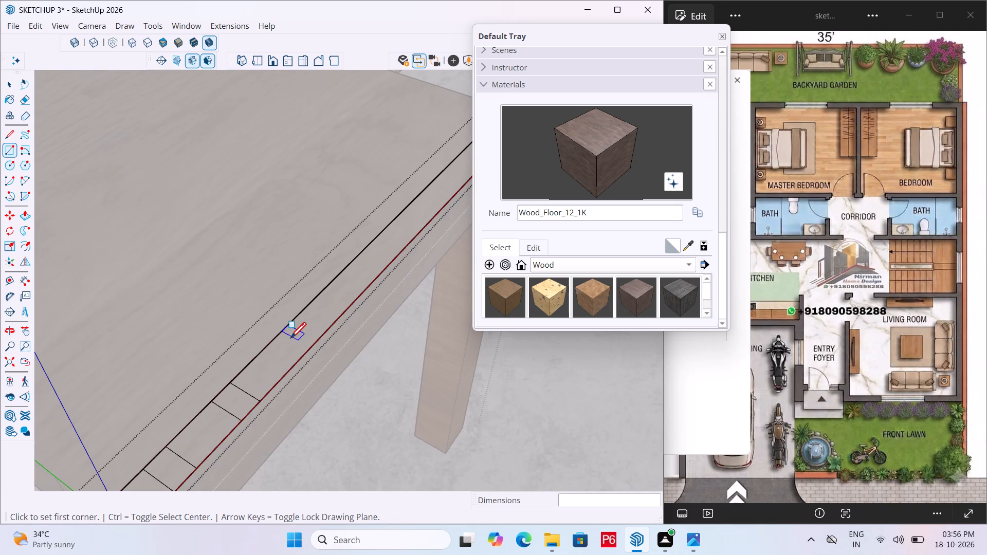
{"action": "left_click", "coordinate": [286, 332]}
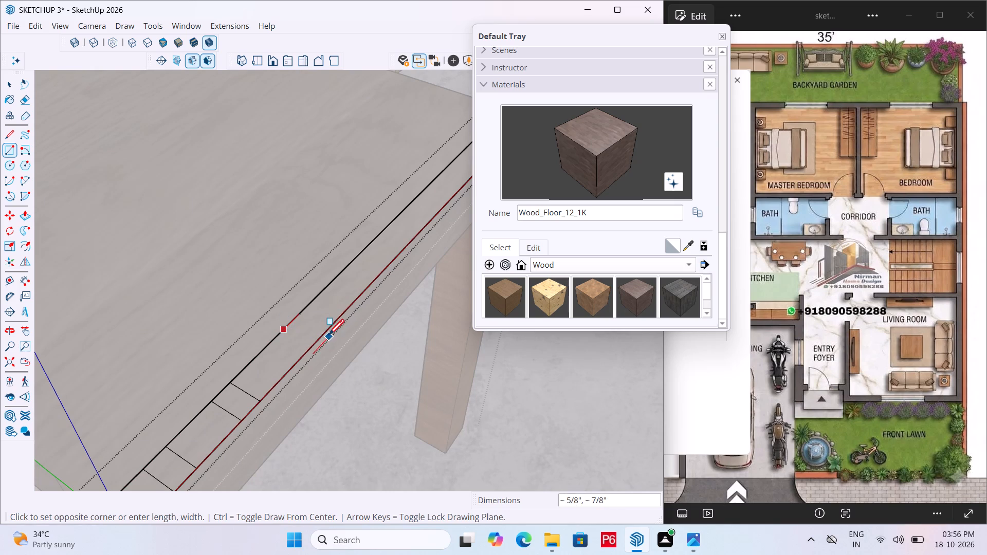
{"action": "left_click", "coordinate": [328, 335]}
{"action": "scroll", "coordinate": [196, 387], "scroll_direction": "down", "scroll_amount": 5}
{"action": "scroll", "coordinate": [317, 318], "scroll_direction": "up", "scroll_amount": 4}
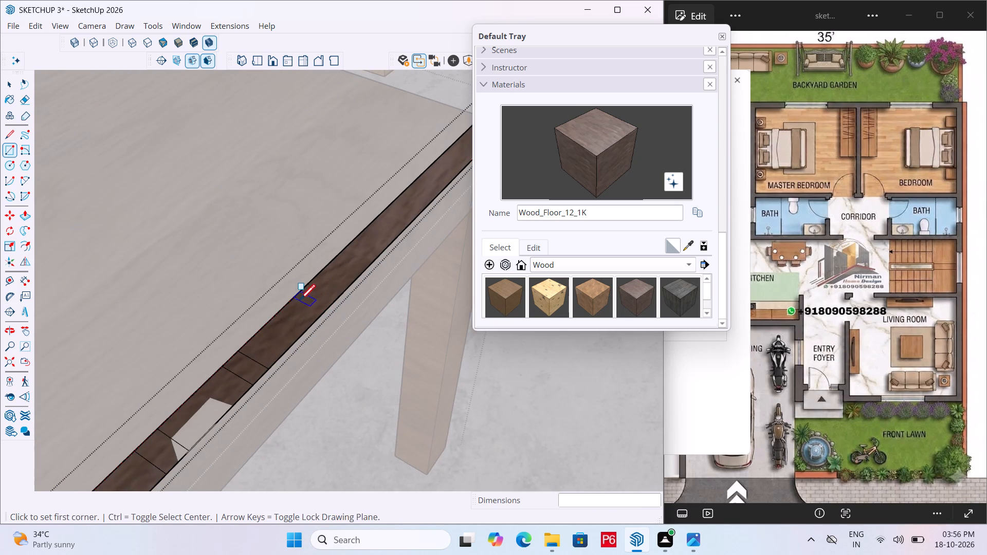
{"action": "left_click", "coordinate": [290, 303]}
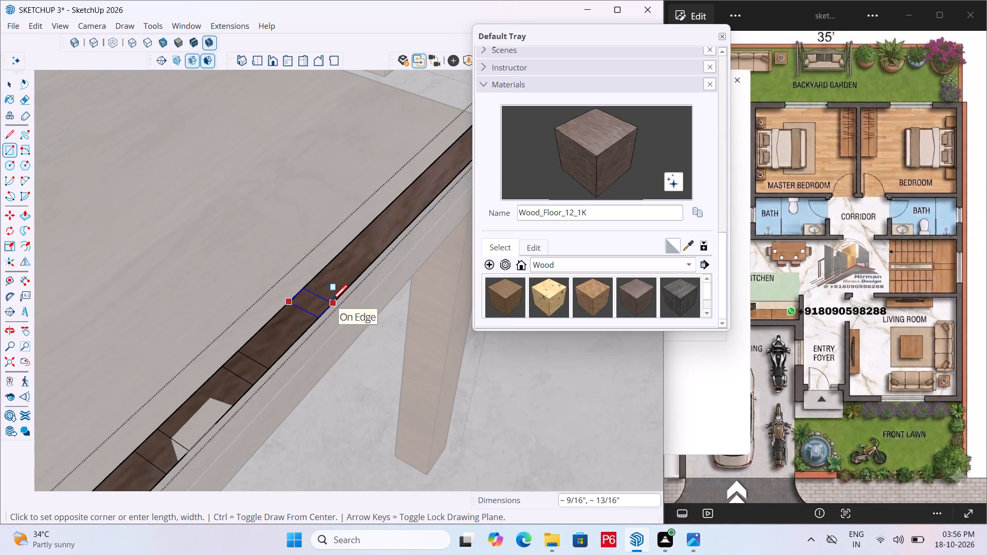
{"action": "left_click", "coordinate": [332, 302]}
Draw four more rectangles about 7/16" by 13/16" across the rest of the strip, the last one ending at its far corner.
{"action": "scroll", "coordinate": [209, 333], "scroll_direction": "down", "scroll_amount": 6}
{"action": "scroll", "coordinate": [310, 276], "scroll_direction": "up", "scroll_amount": 5}
{"action": "left_click", "coordinate": [296, 280]}
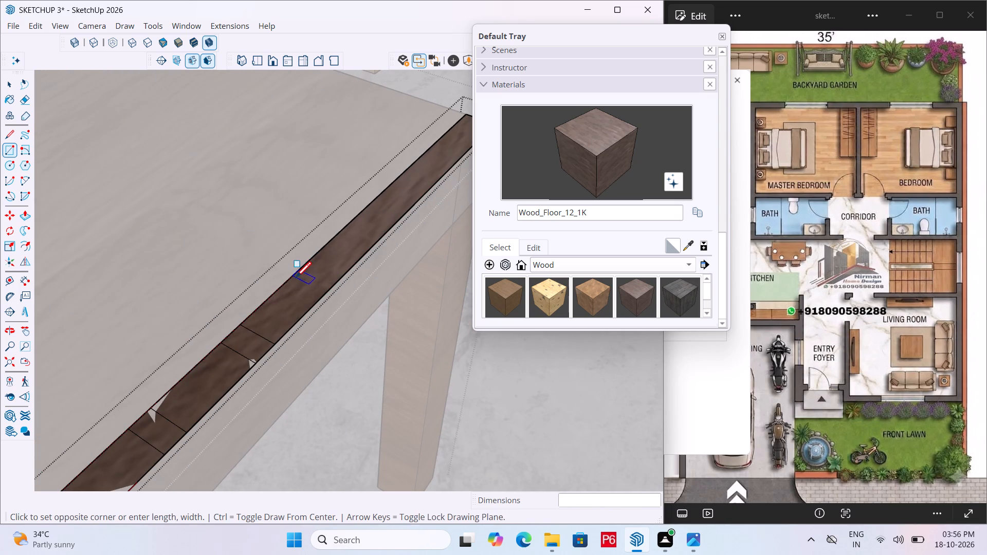
{"action": "left_click", "coordinate": [339, 279]}
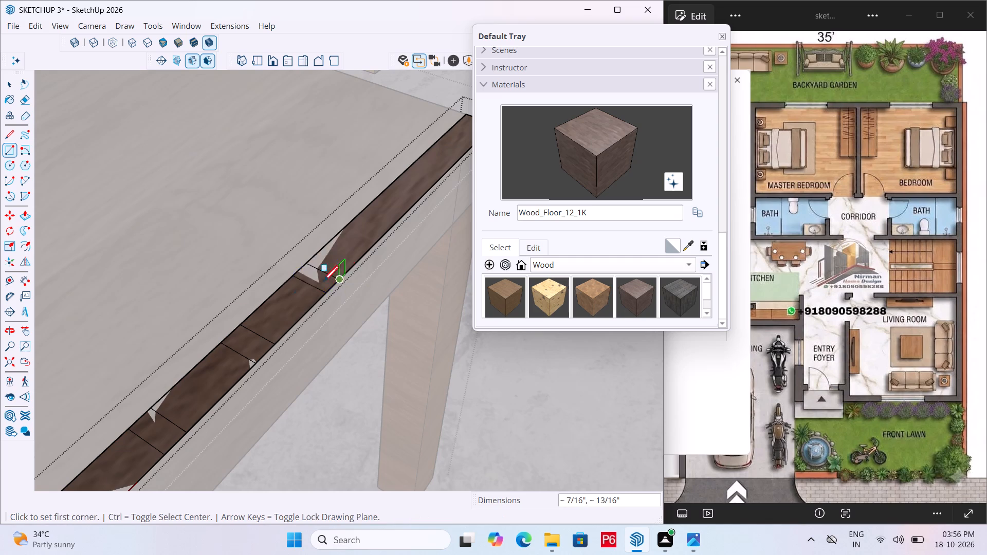
{"action": "scroll", "coordinate": [184, 348], "scroll_direction": "down", "scroll_amount": 6}
{"action": "scroll", "coordinate": [314, 264], "scroll_direction": "up", "scroll_amount": 5}
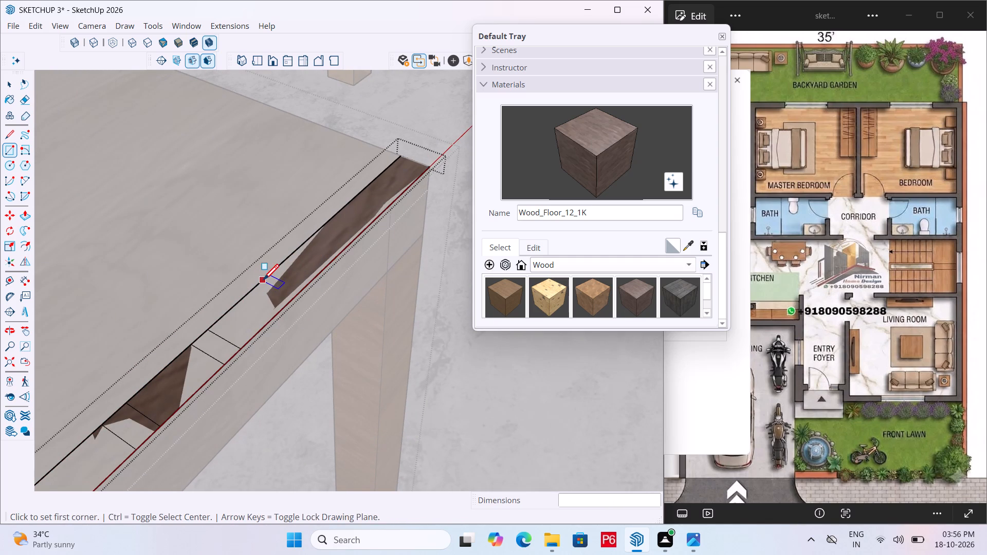
{"action": "left_click", "coordinate": [263, 282]}
{"action": "left_click", "coordinate": [304, 282]}
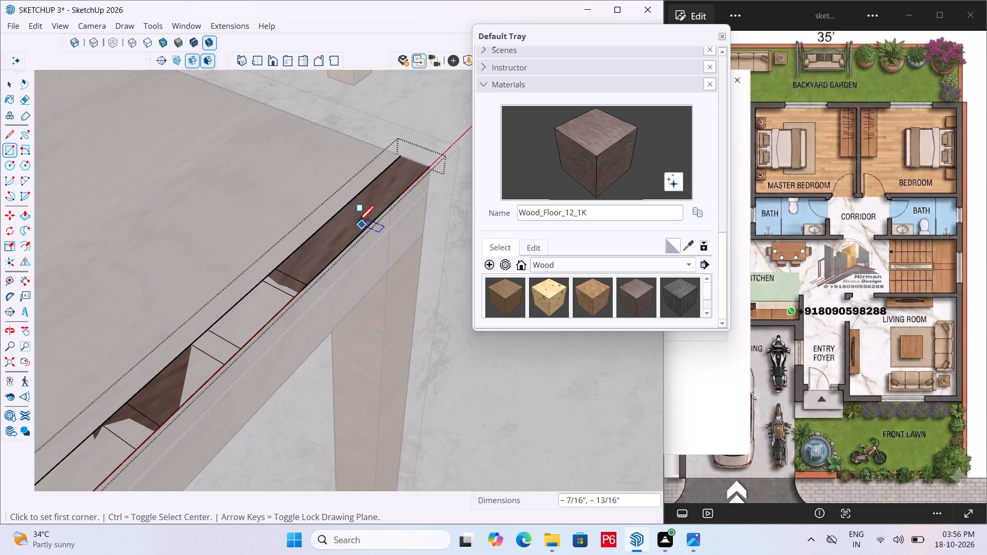
{"action": "left_click", "coordinate": [317, 232]}
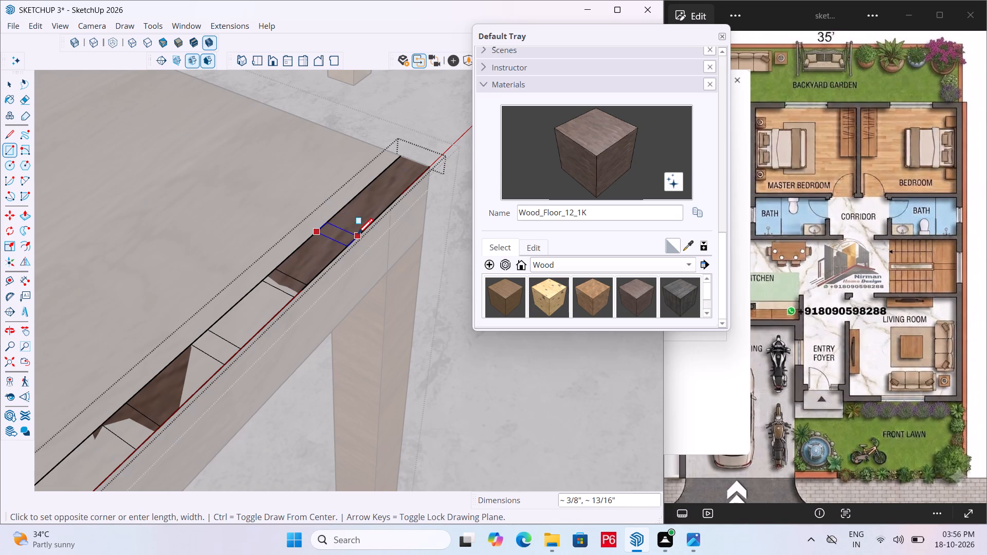
{"action": "left_click", "coordinate": [361, 234]}
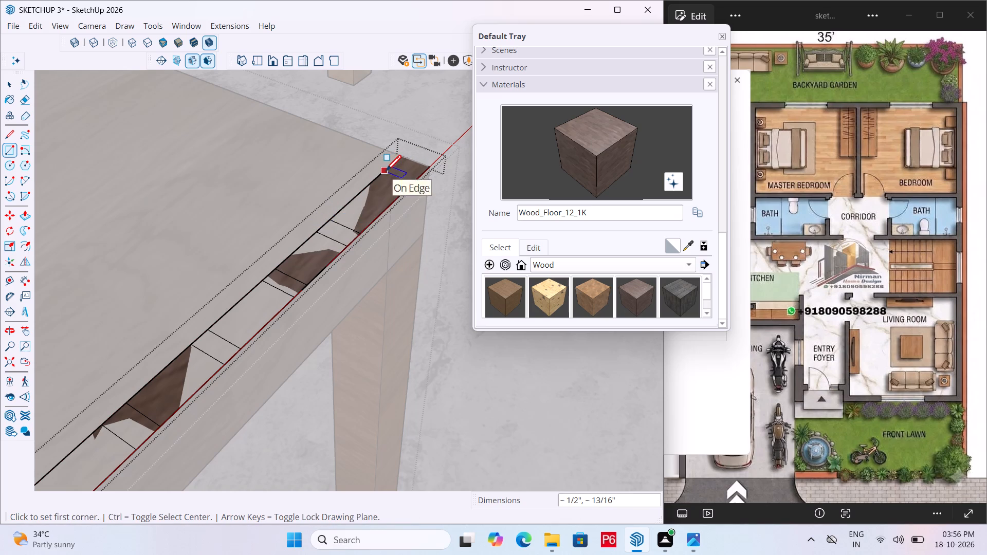
{"action": "left_click", "coordinate": [386, 173]}
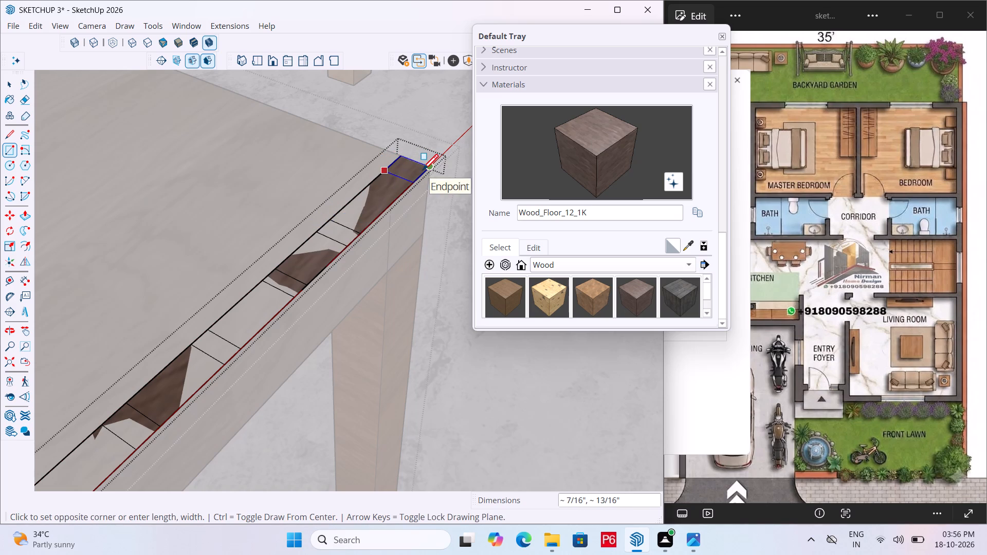
{"action": "left_click", "coordinate": [423, 172]}
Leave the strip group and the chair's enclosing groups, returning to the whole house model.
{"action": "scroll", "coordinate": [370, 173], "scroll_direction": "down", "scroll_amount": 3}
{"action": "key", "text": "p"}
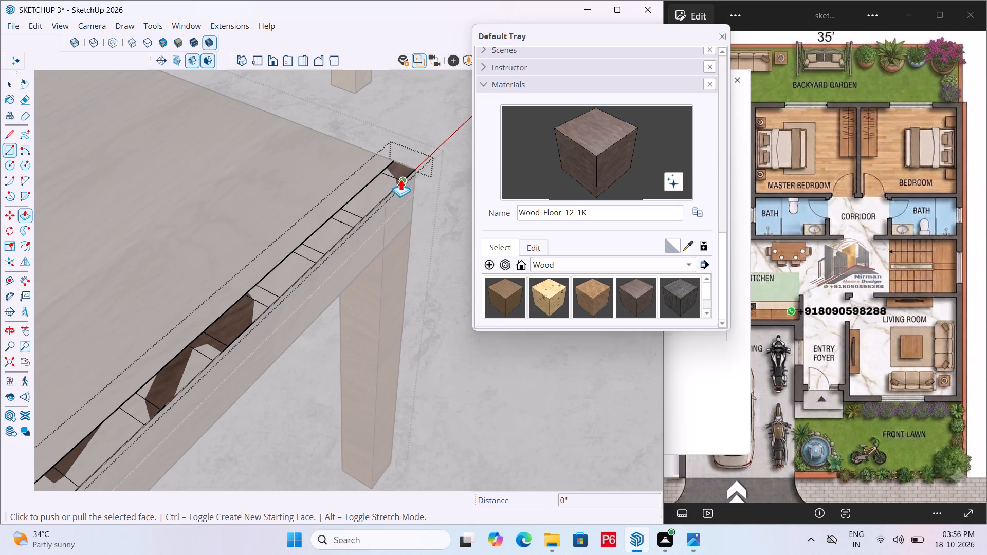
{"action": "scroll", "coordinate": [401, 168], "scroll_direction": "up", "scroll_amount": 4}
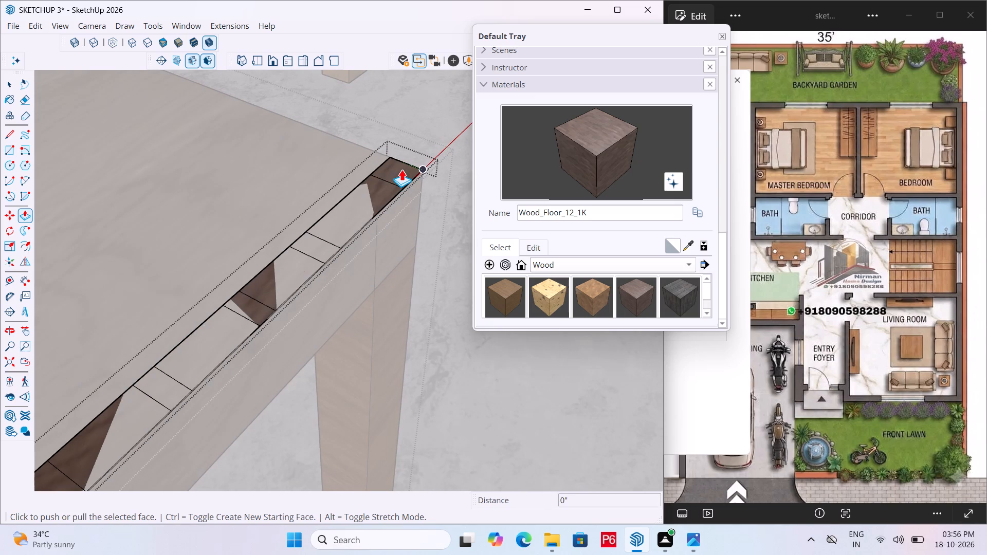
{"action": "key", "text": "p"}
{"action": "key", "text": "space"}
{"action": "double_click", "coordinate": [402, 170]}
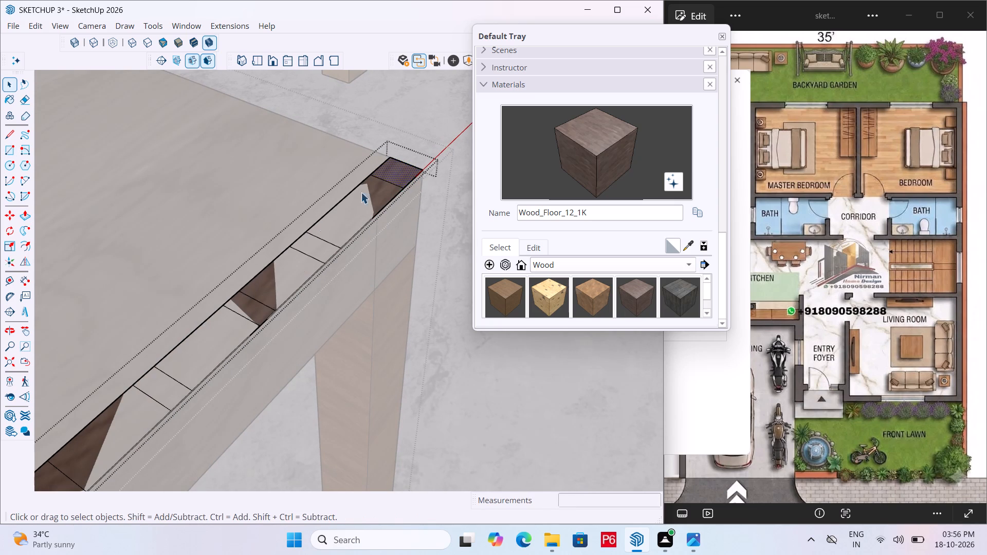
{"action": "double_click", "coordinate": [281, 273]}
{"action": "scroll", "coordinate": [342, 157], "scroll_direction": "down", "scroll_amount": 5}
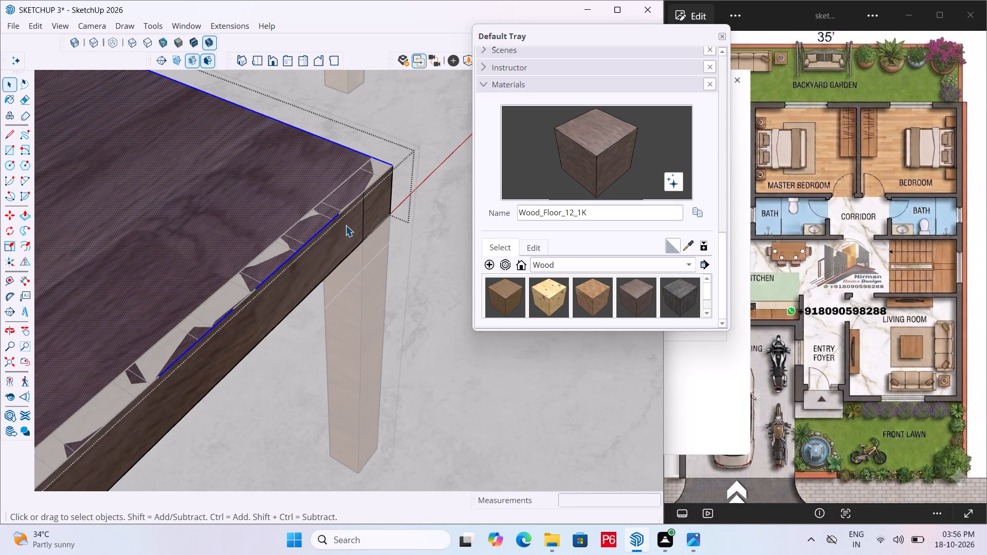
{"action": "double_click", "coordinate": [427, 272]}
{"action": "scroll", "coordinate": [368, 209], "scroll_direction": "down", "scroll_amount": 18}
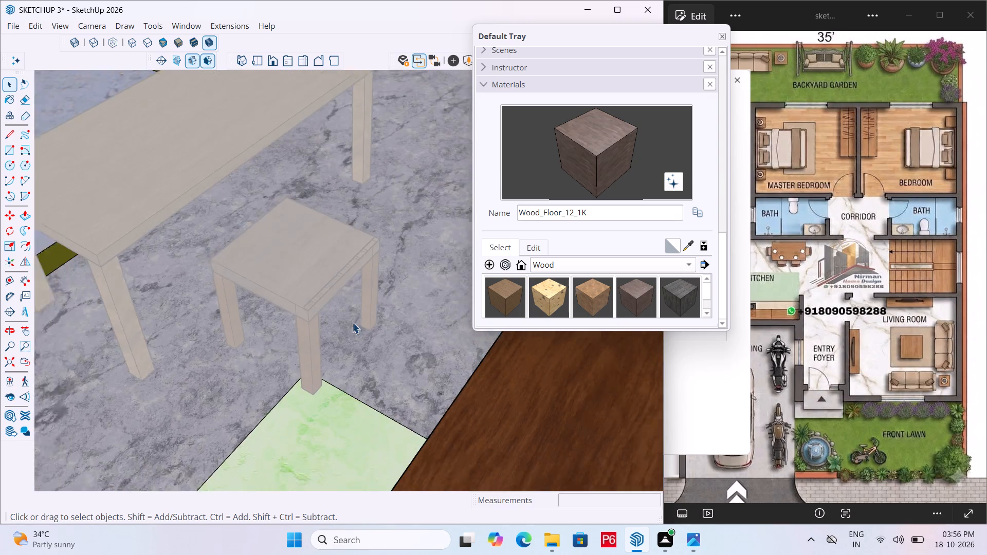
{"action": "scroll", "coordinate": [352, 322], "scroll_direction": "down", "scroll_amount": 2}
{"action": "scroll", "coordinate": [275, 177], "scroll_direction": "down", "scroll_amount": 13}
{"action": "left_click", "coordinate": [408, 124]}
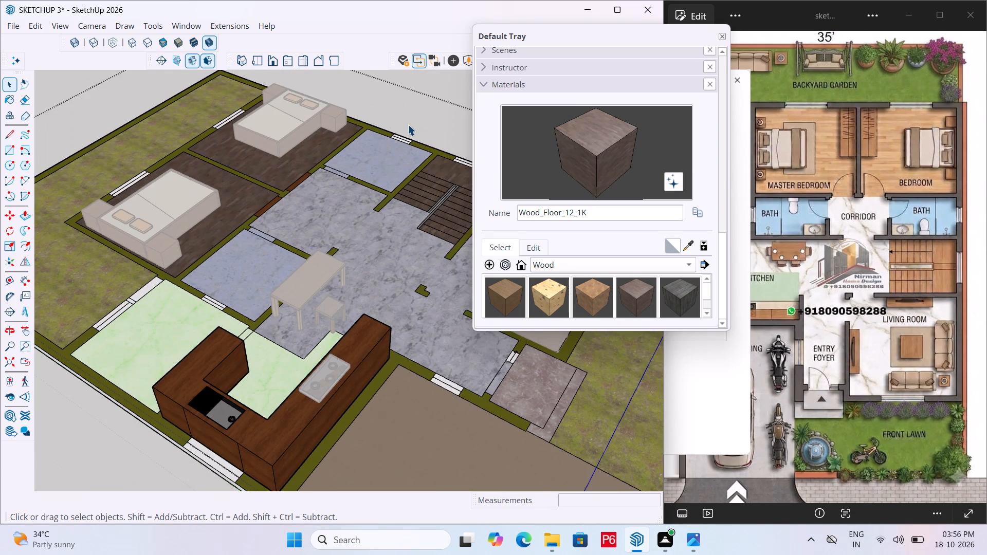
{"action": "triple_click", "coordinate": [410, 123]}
Open the chair group and the narrow strip group on its seat edge for editing.
{"action": "scroll", "coordinate": [289, 343], "scroll_direction": "up", "scroll_amount": 20}
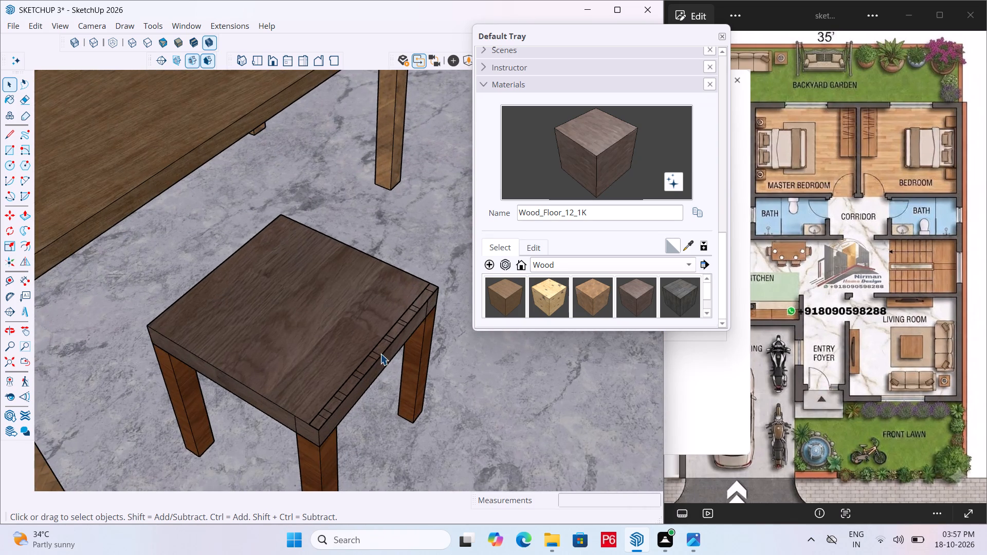
{"action": "left_click", "coordinate": [380, 354]}
{"action": "double_click", "coordinate": [382, 346]}
{"action": "left_click", "coordinate": [397, 338]}
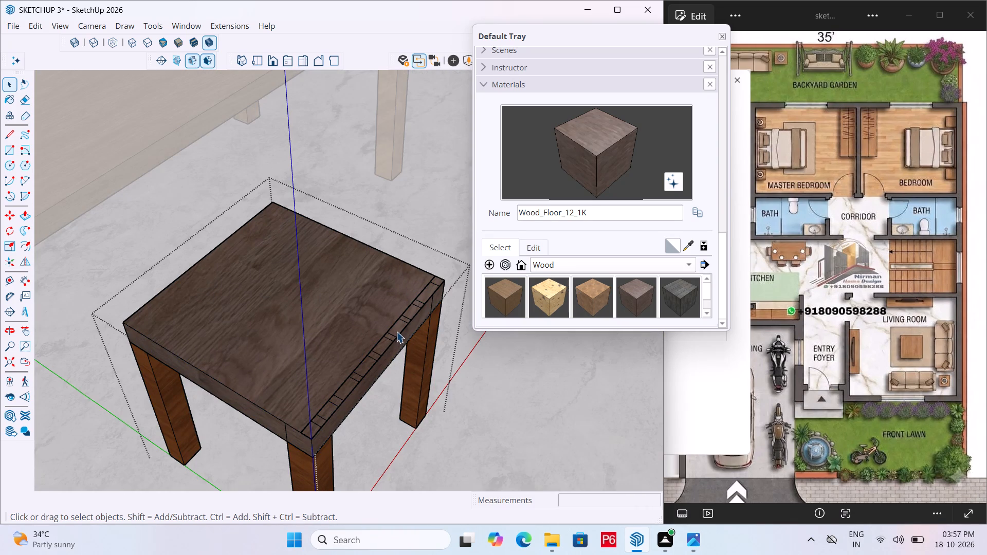
{"action": "double_click", "coordinate": [397, 328]}
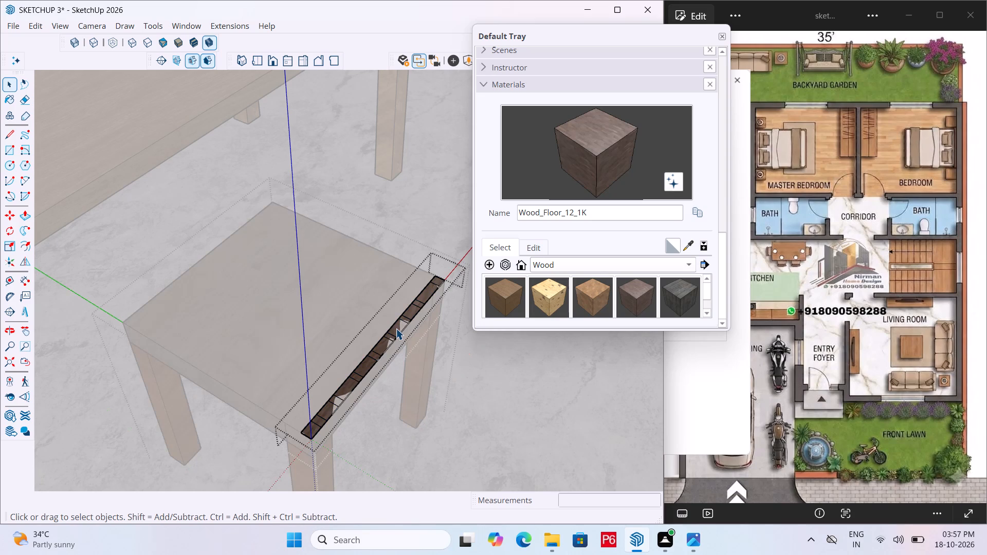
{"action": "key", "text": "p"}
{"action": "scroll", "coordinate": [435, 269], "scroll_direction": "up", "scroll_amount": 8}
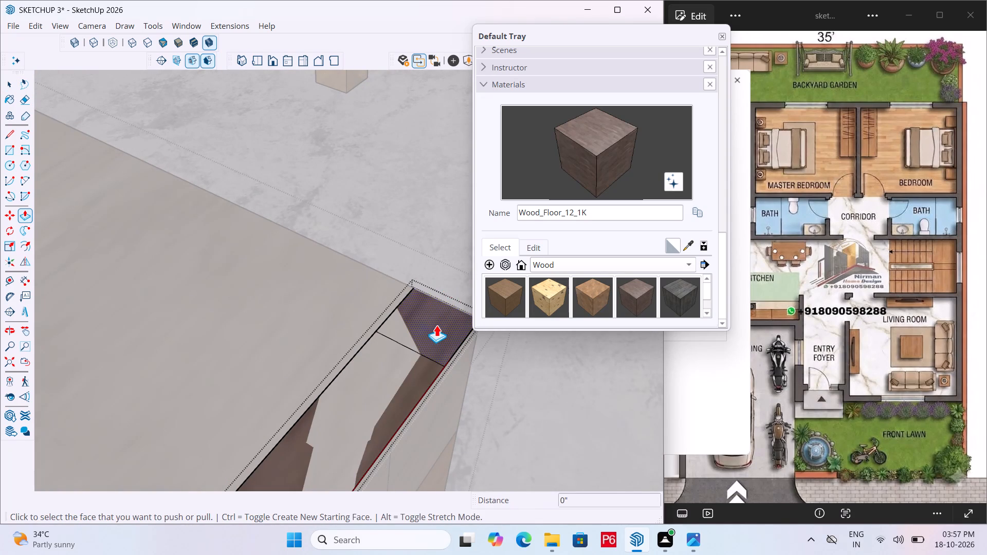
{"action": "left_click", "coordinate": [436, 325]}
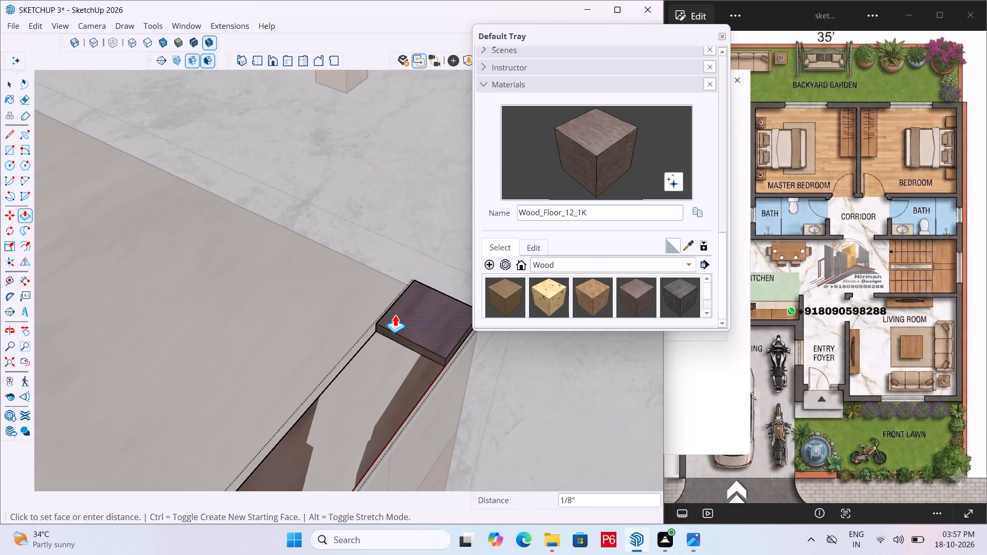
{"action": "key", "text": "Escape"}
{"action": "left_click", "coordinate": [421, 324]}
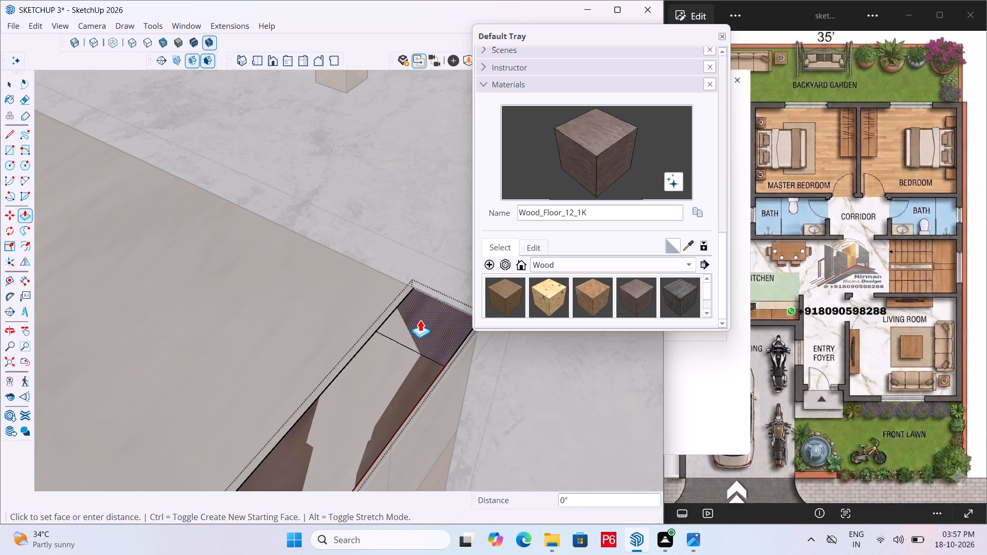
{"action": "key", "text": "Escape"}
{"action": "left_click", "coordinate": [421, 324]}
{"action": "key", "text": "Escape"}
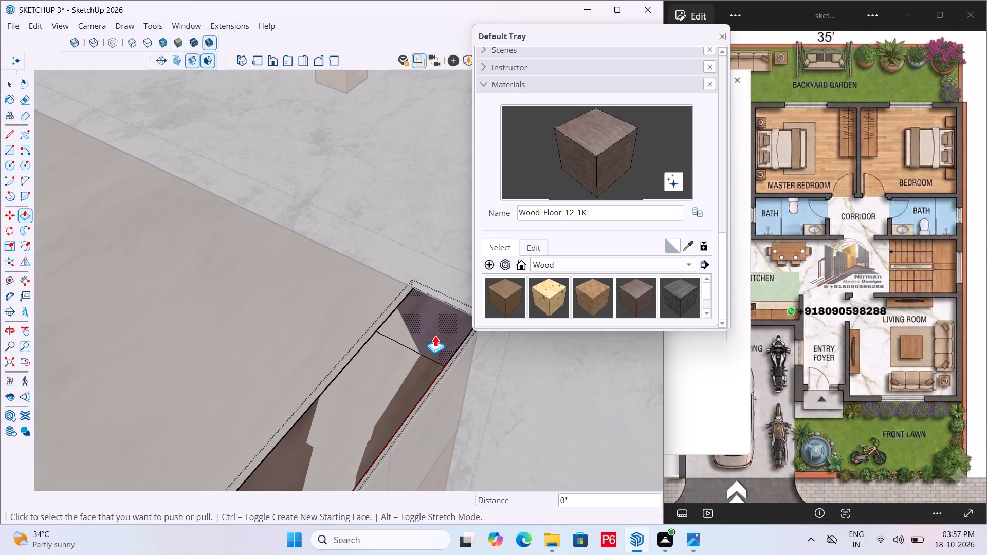
Push/Pull the small rectangle at the strip's far corner upward 7 1/2" to form a backrest post.
{"action": "left_click", "coordinate": [435, 335]}
{"action": "scroll", "coordinate": [325, 154], "scroll_direction": "down", "scroll_amount": 8}
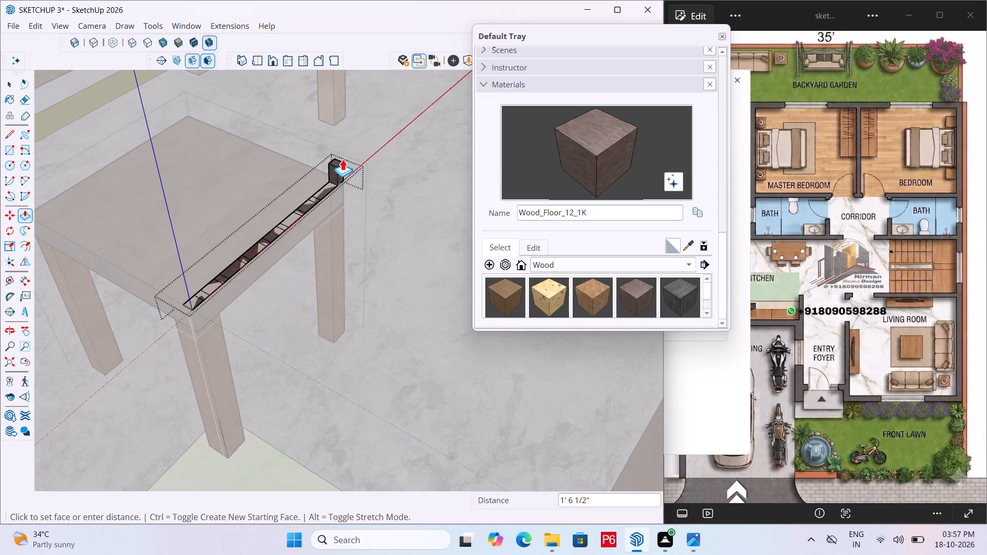
{"action": "scroll", "coordinate": [331, 273], "scroll_direction": "down", "scroll_amount": 5}
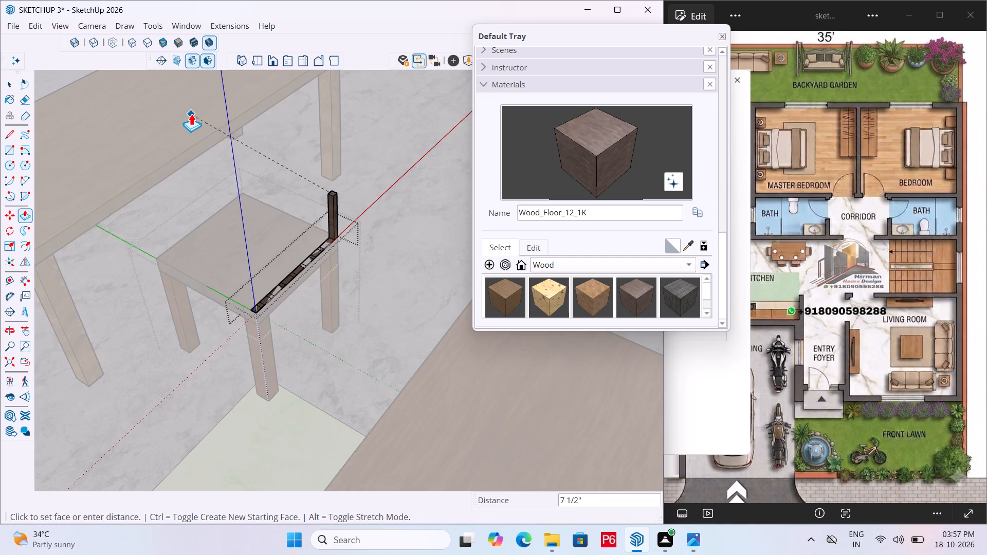
{"action": "scroll", "coordinate": [302, 258], "scroll_direction": "down", "scroll_amount": 5}
{"action": "middle_click_drag", "start_coordinate": [331, 281], "coordinate": [0, 165]}
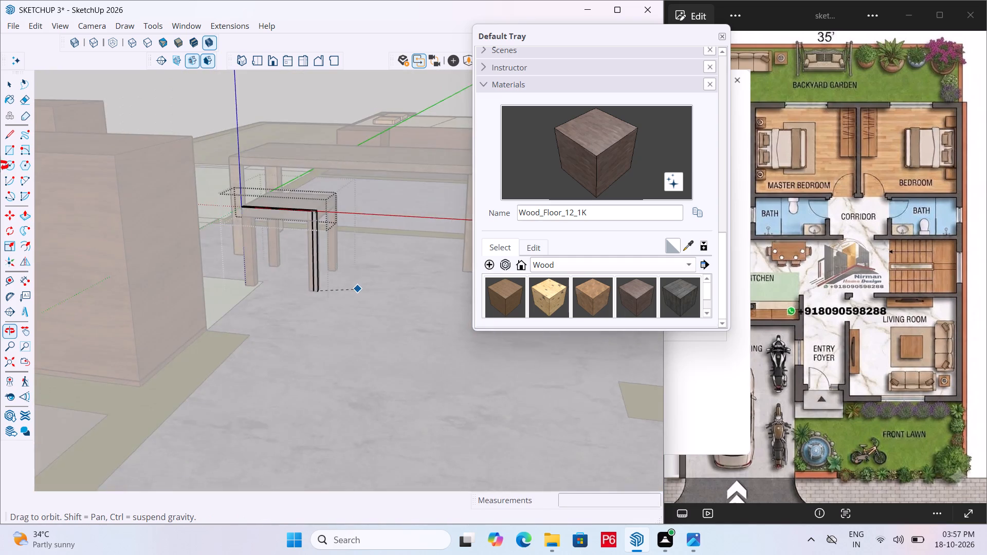
{"action": "middle_click_drag", "start_coordinate": [0, 165], "coordinate": [60, 181]}
{"action": "middle_click_drag", "start_coordinate": [407, 207], "coordinate": [314, 280]}
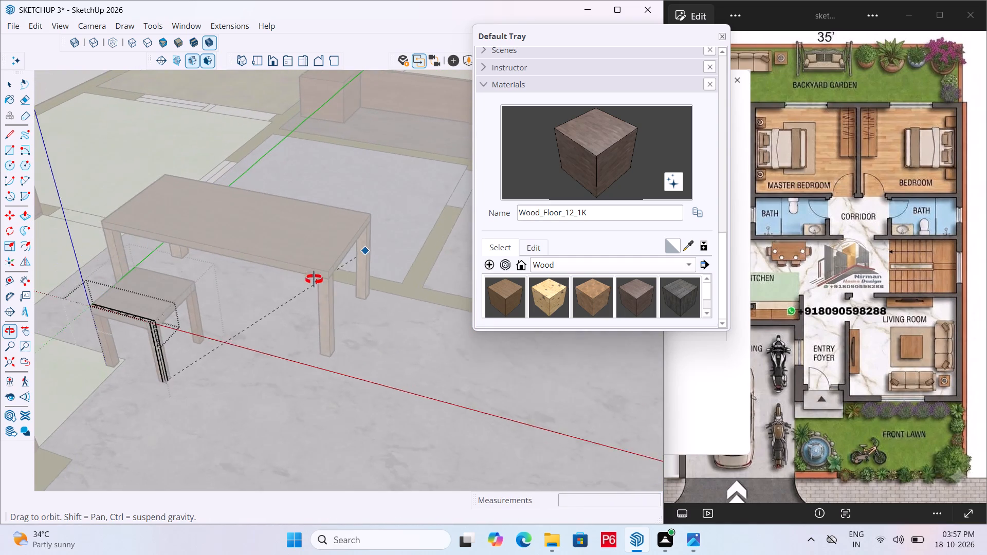
{"action": "middle_click_drag", "start_coordinate": [314, 280], "coordinate": [317, 275]}
{"action": "left_click", "coordinate": [194, 205]}
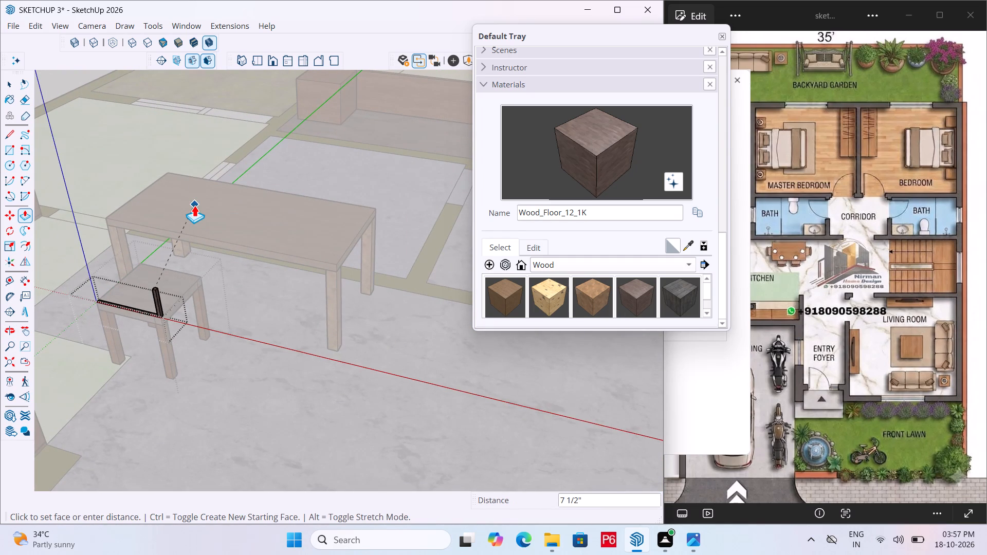
Push/Pull the top of the corner post further upward, making the post taller than the chair's legs.
{"action": "scroll", "coordinate": [139, 275], "scroll_direction": "up", "scroll_amount": 16}
{"action": "left_click", "coordinate": [197, 318]}
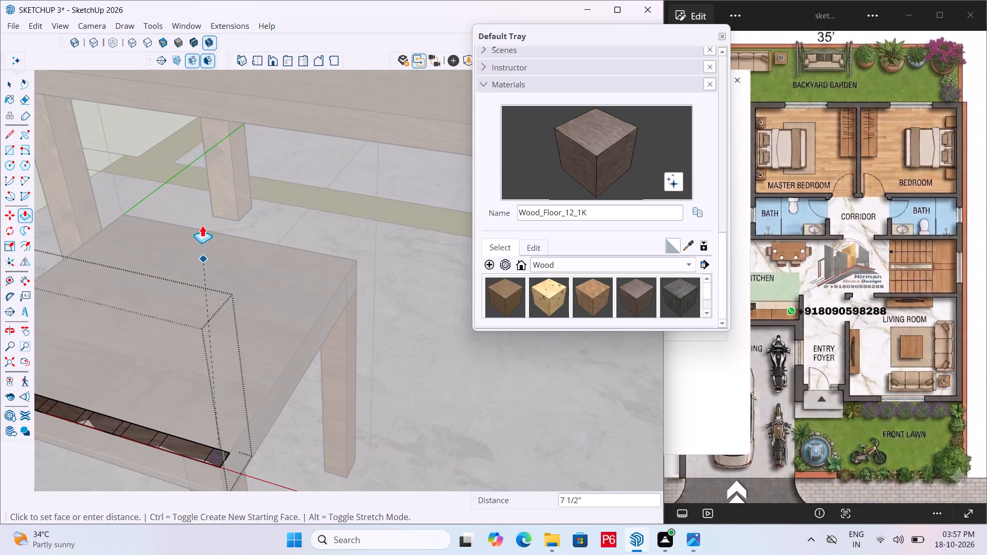
{"action": "scroll", "coordinate": [97, 139], "scroll_direction": "down", "scroll_amount": 5}
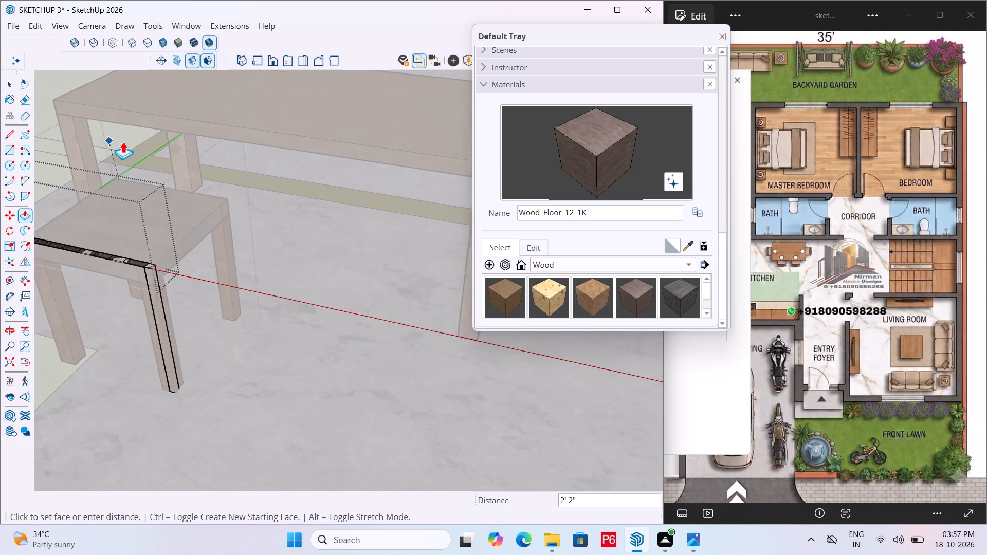
{"action": "middle_click_drag", "start_coordinate": [117, 94], "coordinate": [352, 91]}
{"action": "left_click", "coordinate": [281, 150]}
{"action": "middle_click_drag", "start_coordinate": [213, 272], "coordinate": [308, 309]}
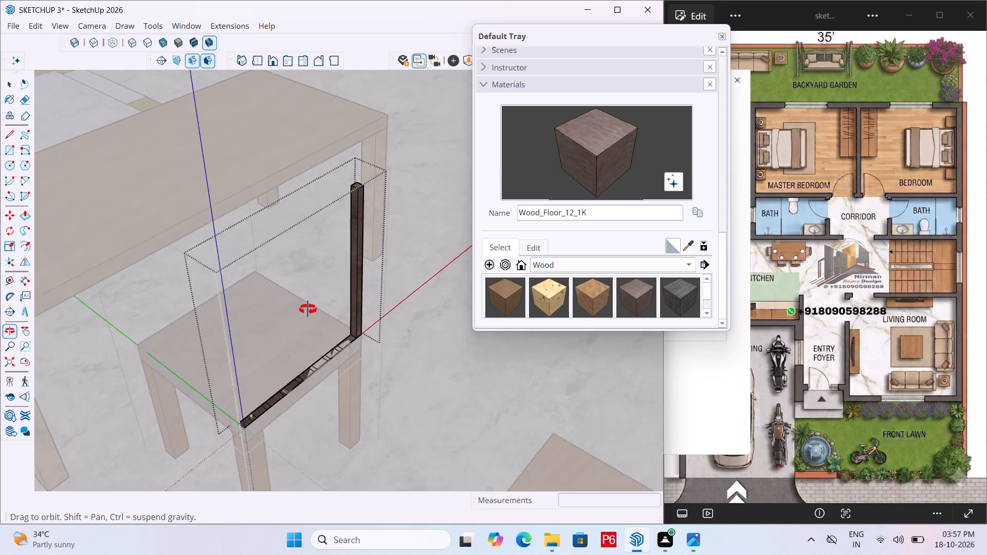
{"action": "middle_click_drag", "start_coordinate": [308, 309], "coordinate": [311, 319]}
{"action": "scroll", "coordinate": [311, 319], "scroll_direction": "up", "scroll_amount": 12}
{"action": "key", "text": "space"}
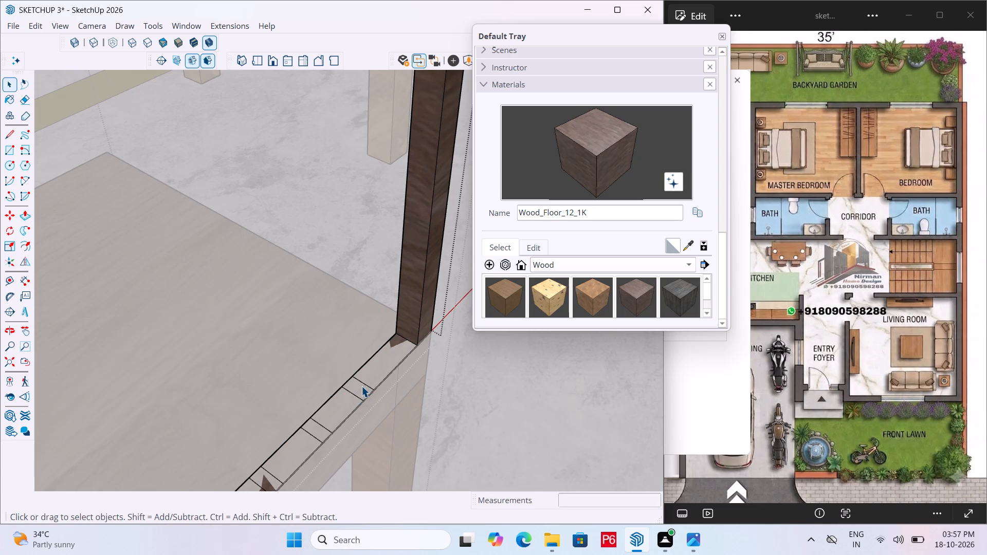
Leave the chair's nested groups, return to the whole house model and save it.
{"action": "double_click", "coordinate": [361, 386]}
{"action": "left_click", "coordinate": [359, 387]}
{"action": "scroll", "coordinate": [359, 355], "scroll_direction": "down", "scroll_amount": 13}
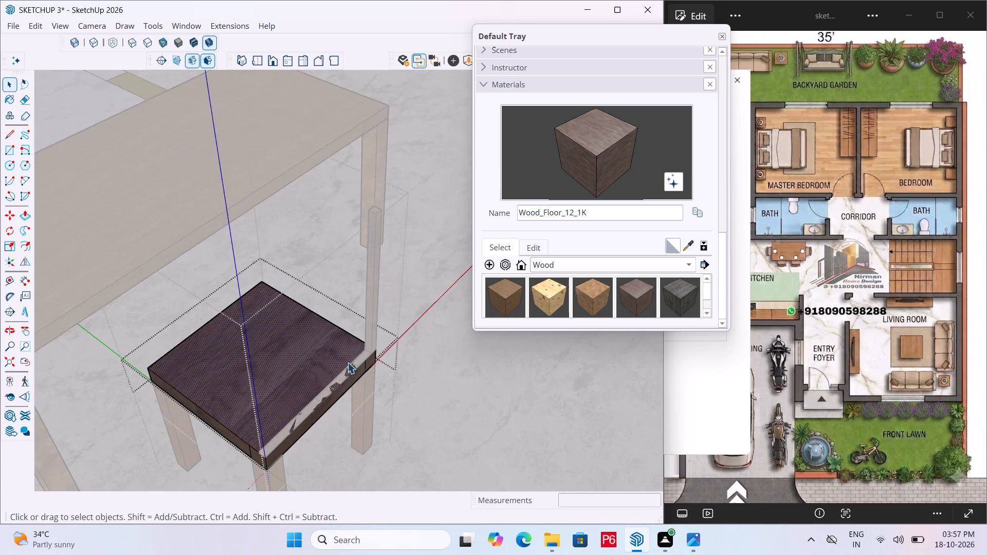
{"action": "scroll", "coordinate": [348, 362], "scroll_direction": "down", "scroll_amount": 20}
{"action": "scroll", "coordinate": [348, 362], "scroll_direction": "down", "scroll_amount": 12}
{"action": "triple_click", "coordinate": [411, 136]}
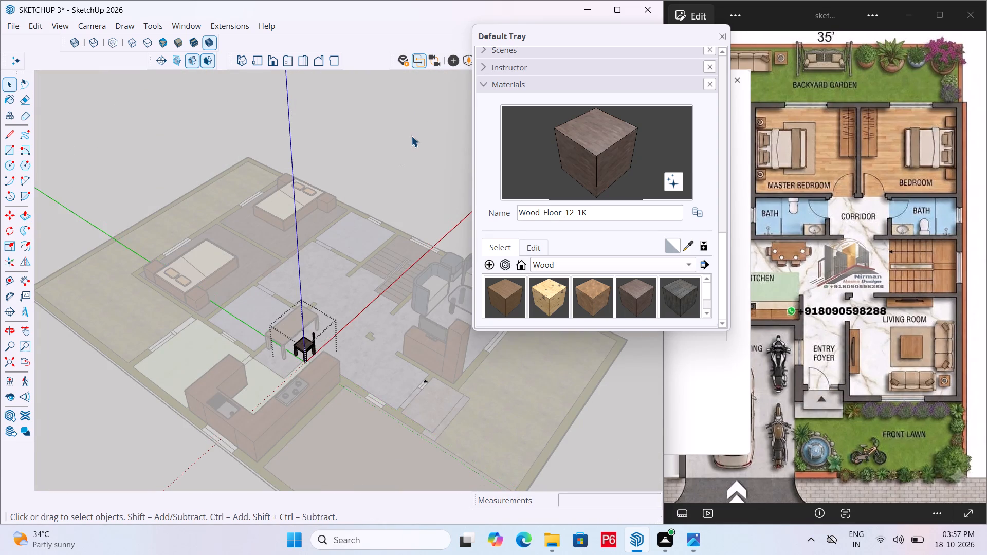
{"action": "triple_click", "coordinate": [410, 136]}
{"action": "key", "text": "ctrl+s"}
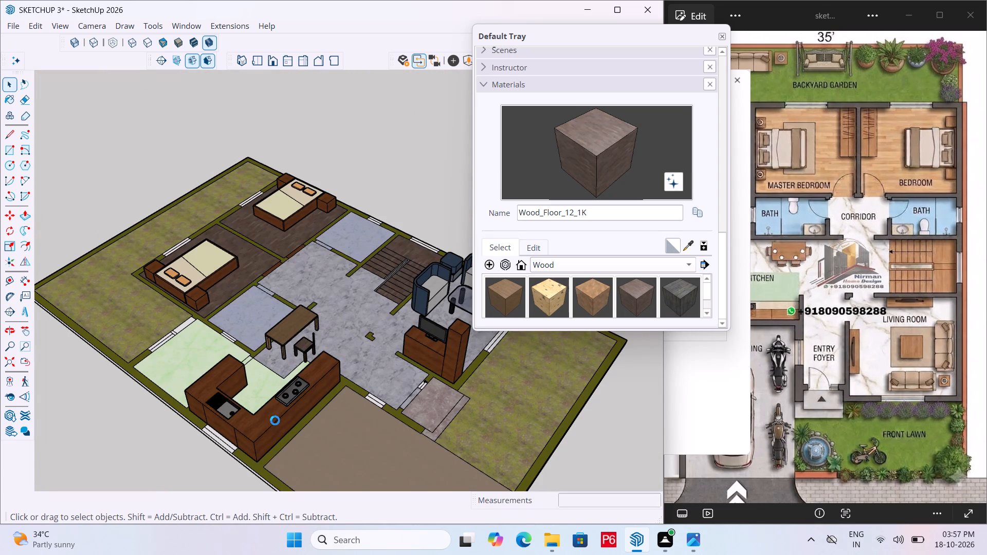
{"action": "key", "text": "ctrl+s"}
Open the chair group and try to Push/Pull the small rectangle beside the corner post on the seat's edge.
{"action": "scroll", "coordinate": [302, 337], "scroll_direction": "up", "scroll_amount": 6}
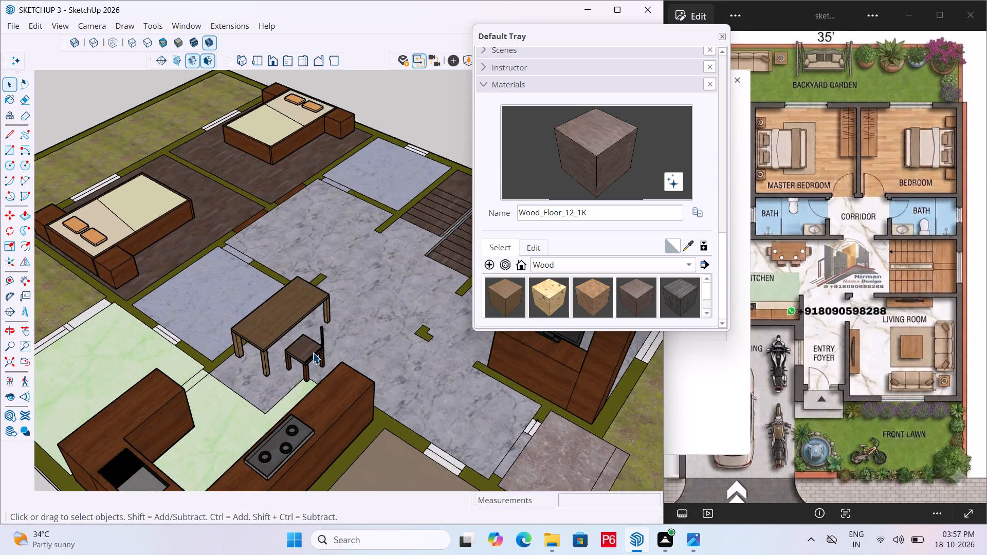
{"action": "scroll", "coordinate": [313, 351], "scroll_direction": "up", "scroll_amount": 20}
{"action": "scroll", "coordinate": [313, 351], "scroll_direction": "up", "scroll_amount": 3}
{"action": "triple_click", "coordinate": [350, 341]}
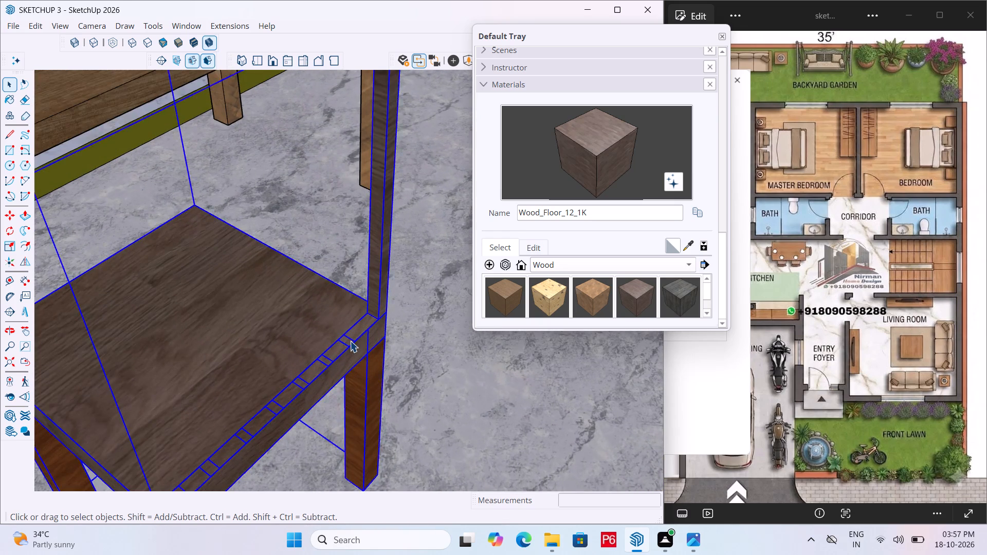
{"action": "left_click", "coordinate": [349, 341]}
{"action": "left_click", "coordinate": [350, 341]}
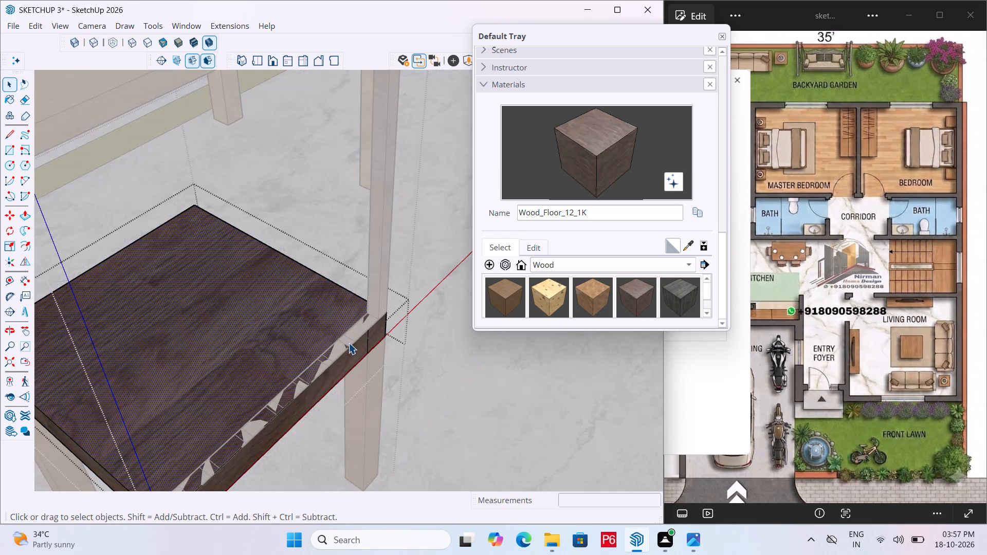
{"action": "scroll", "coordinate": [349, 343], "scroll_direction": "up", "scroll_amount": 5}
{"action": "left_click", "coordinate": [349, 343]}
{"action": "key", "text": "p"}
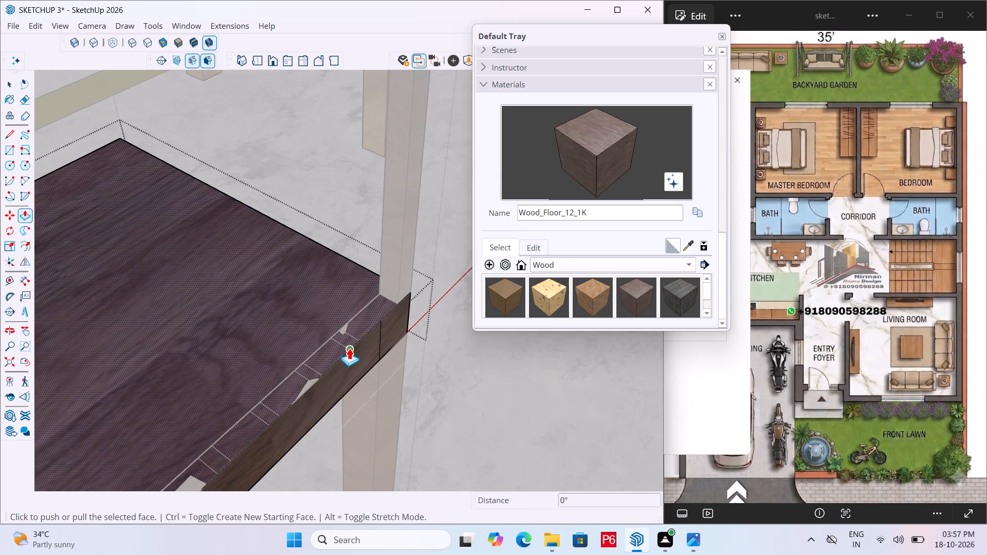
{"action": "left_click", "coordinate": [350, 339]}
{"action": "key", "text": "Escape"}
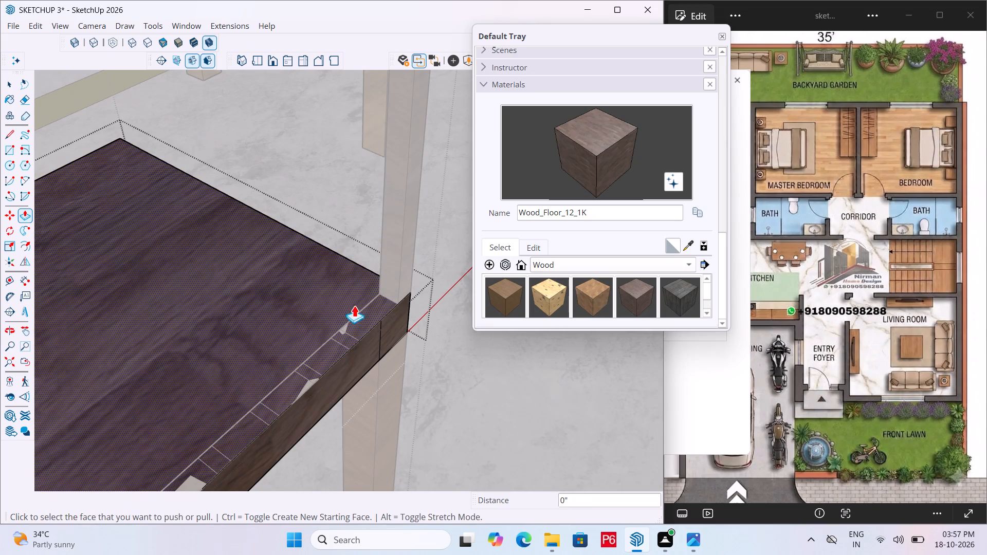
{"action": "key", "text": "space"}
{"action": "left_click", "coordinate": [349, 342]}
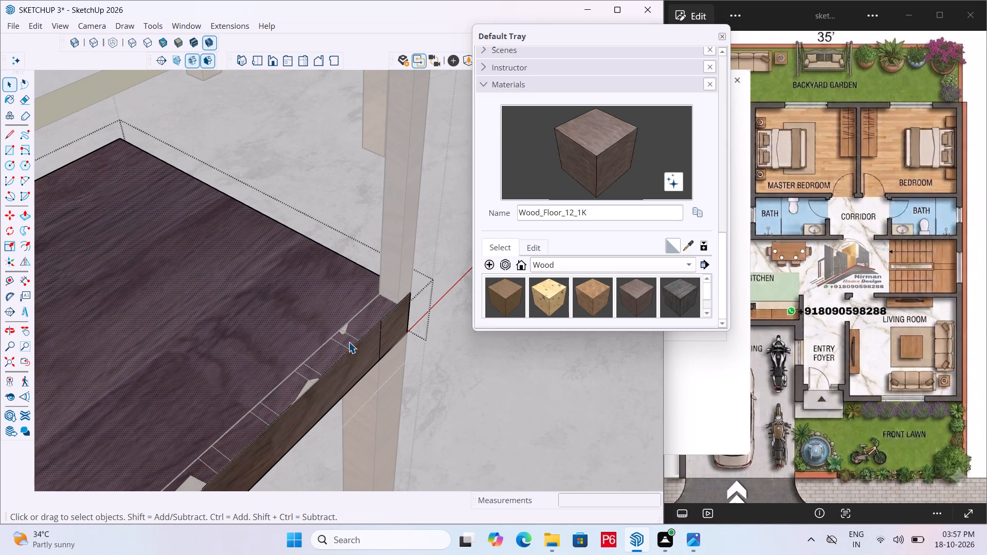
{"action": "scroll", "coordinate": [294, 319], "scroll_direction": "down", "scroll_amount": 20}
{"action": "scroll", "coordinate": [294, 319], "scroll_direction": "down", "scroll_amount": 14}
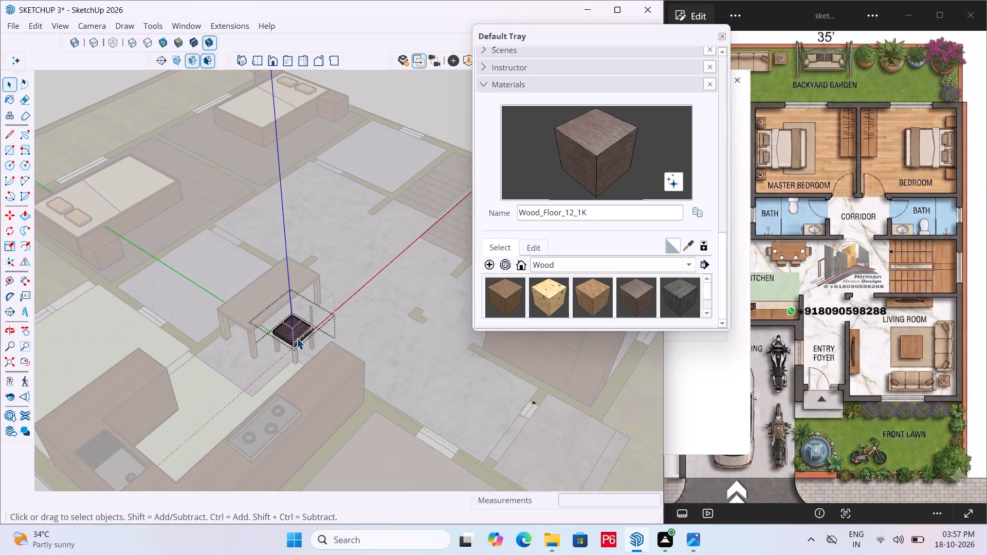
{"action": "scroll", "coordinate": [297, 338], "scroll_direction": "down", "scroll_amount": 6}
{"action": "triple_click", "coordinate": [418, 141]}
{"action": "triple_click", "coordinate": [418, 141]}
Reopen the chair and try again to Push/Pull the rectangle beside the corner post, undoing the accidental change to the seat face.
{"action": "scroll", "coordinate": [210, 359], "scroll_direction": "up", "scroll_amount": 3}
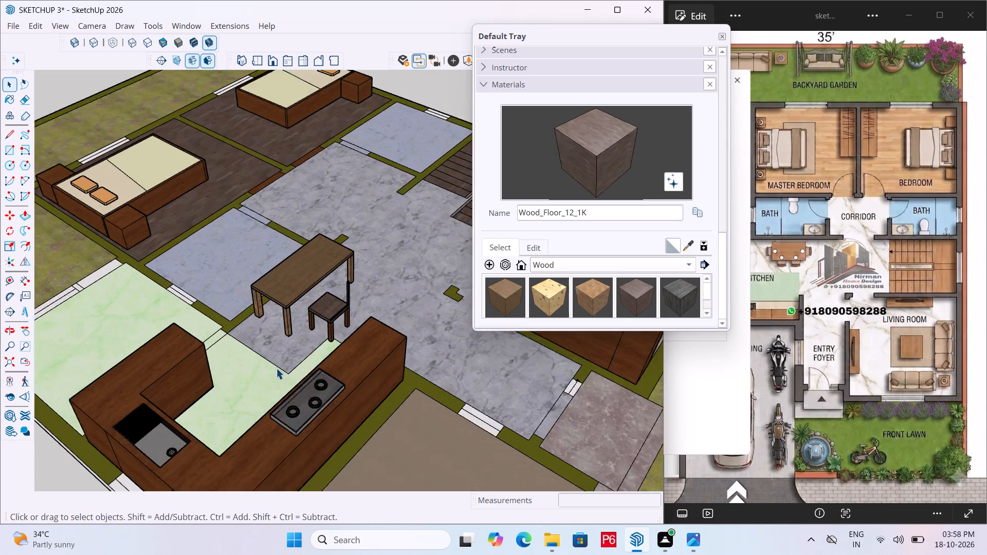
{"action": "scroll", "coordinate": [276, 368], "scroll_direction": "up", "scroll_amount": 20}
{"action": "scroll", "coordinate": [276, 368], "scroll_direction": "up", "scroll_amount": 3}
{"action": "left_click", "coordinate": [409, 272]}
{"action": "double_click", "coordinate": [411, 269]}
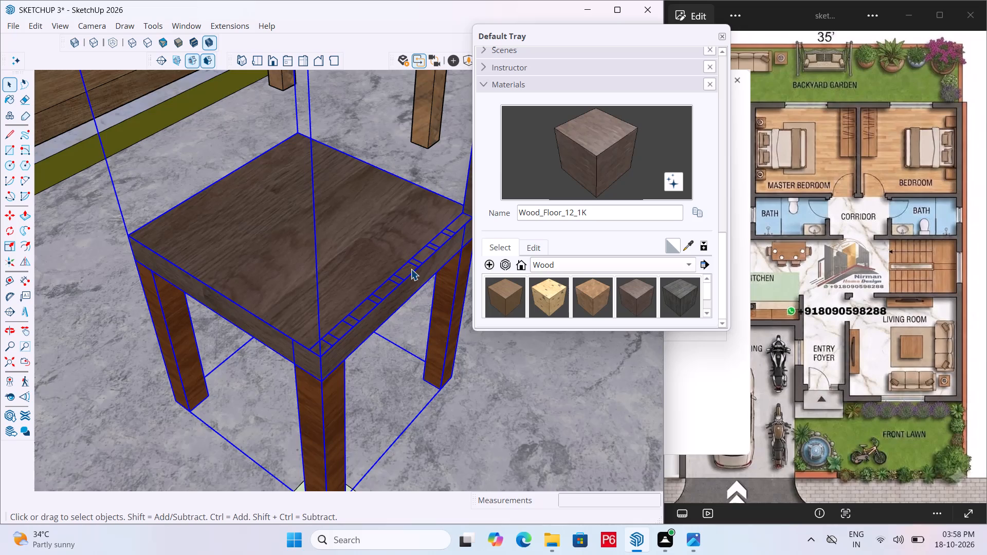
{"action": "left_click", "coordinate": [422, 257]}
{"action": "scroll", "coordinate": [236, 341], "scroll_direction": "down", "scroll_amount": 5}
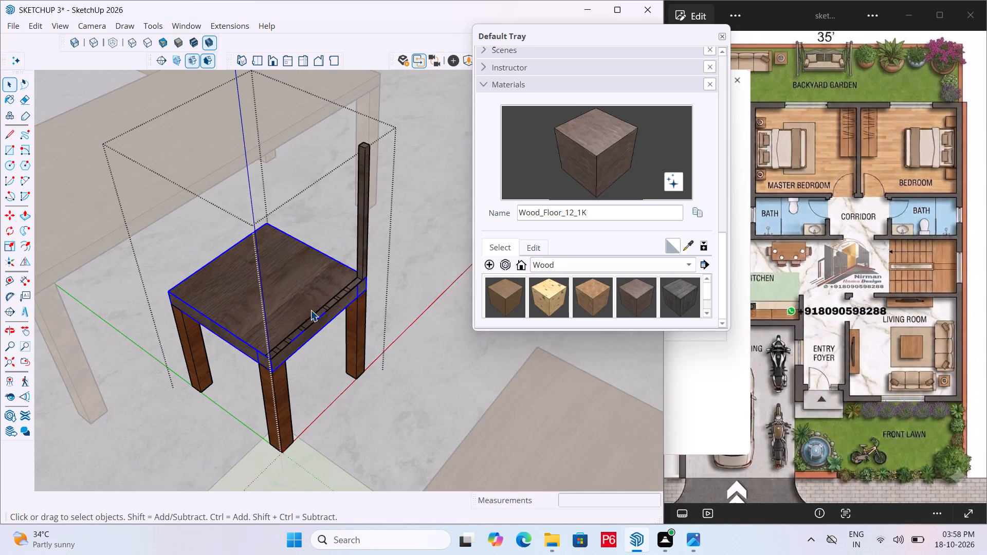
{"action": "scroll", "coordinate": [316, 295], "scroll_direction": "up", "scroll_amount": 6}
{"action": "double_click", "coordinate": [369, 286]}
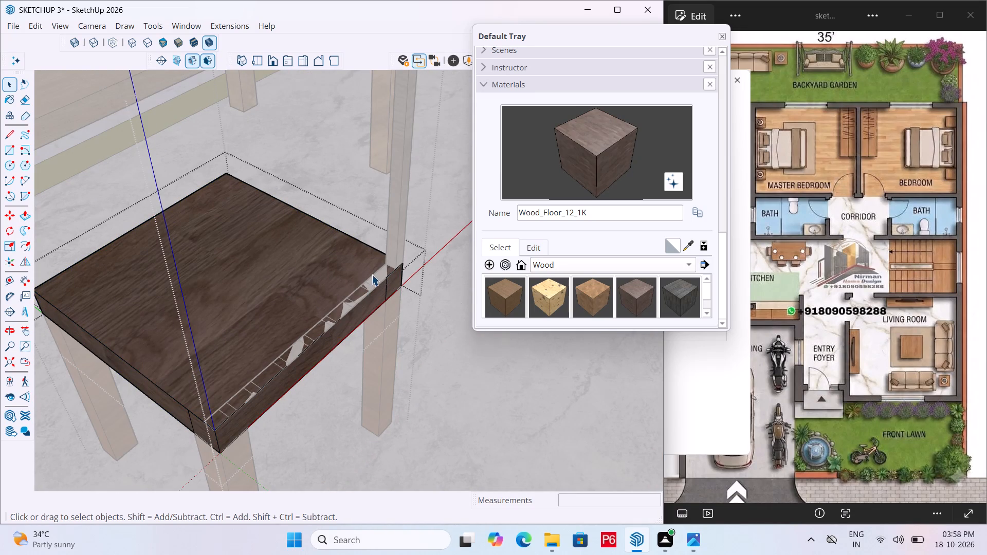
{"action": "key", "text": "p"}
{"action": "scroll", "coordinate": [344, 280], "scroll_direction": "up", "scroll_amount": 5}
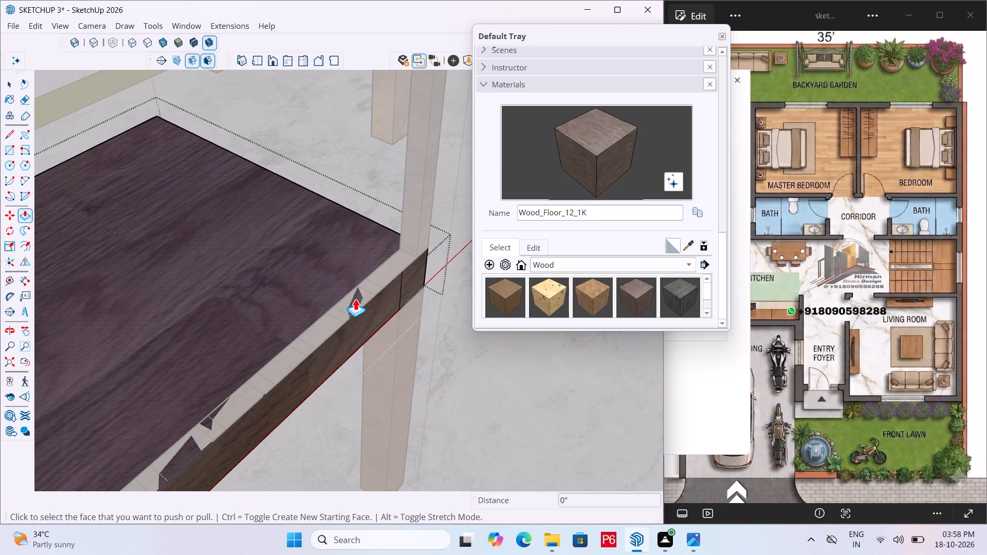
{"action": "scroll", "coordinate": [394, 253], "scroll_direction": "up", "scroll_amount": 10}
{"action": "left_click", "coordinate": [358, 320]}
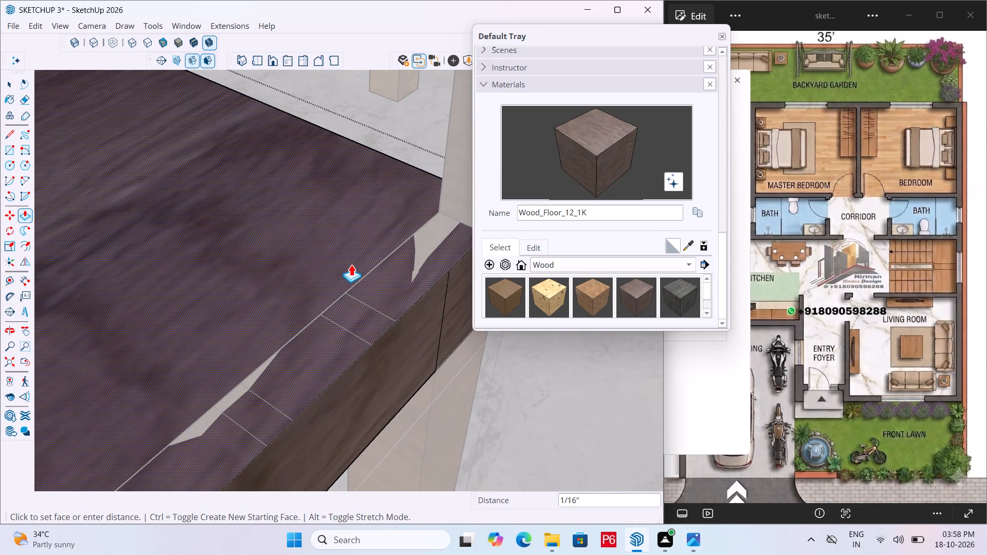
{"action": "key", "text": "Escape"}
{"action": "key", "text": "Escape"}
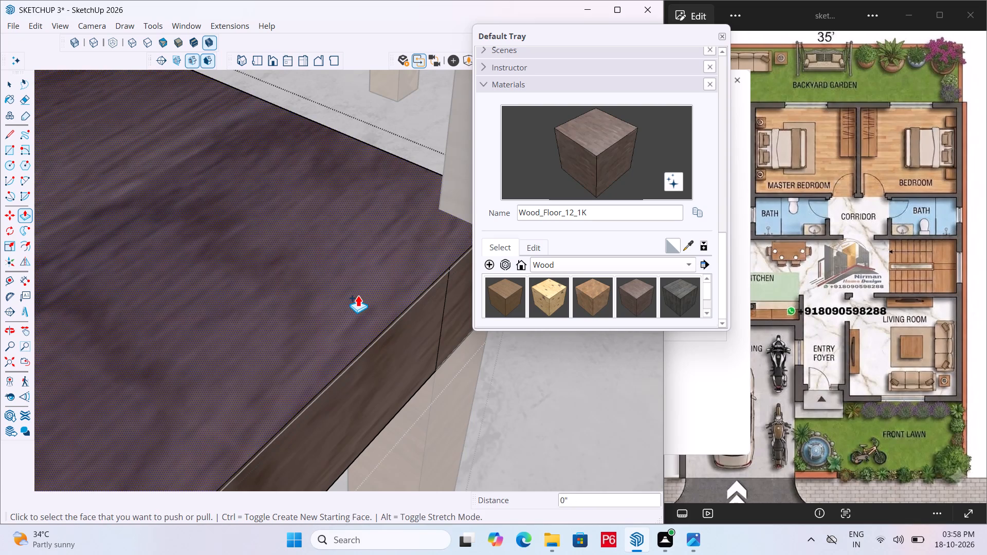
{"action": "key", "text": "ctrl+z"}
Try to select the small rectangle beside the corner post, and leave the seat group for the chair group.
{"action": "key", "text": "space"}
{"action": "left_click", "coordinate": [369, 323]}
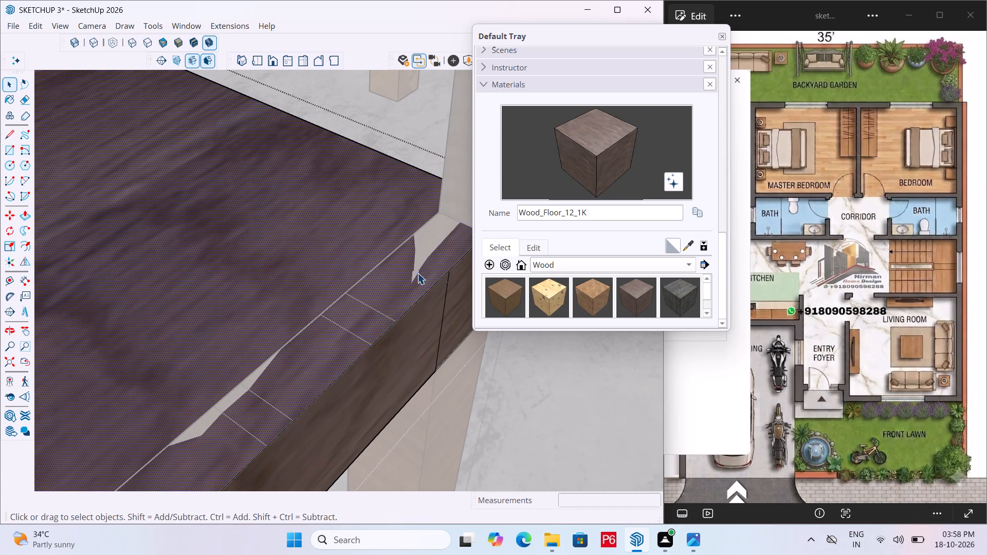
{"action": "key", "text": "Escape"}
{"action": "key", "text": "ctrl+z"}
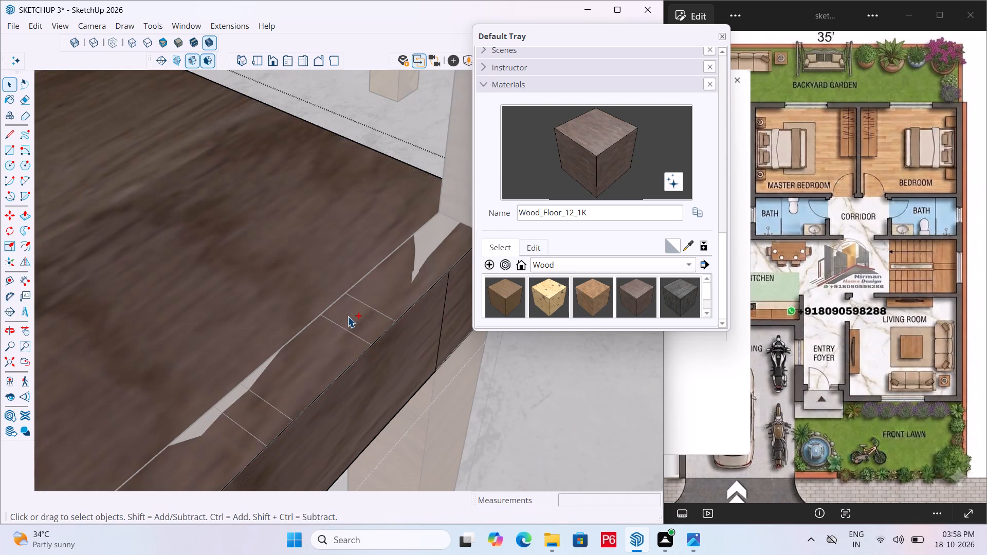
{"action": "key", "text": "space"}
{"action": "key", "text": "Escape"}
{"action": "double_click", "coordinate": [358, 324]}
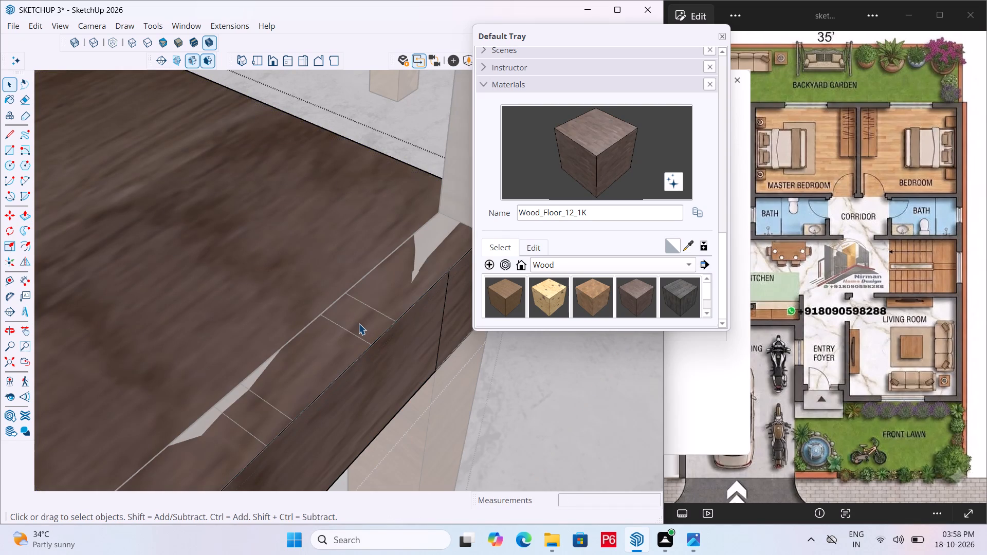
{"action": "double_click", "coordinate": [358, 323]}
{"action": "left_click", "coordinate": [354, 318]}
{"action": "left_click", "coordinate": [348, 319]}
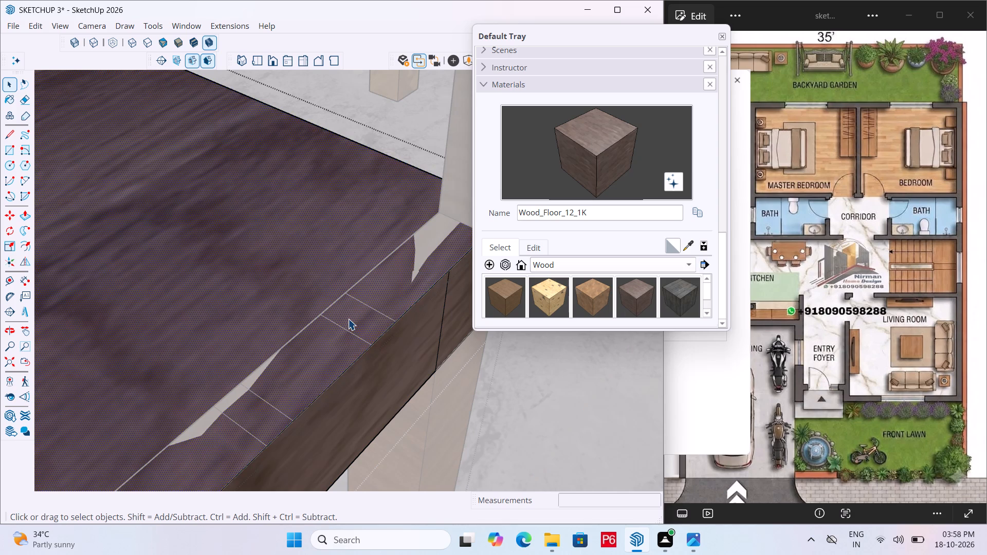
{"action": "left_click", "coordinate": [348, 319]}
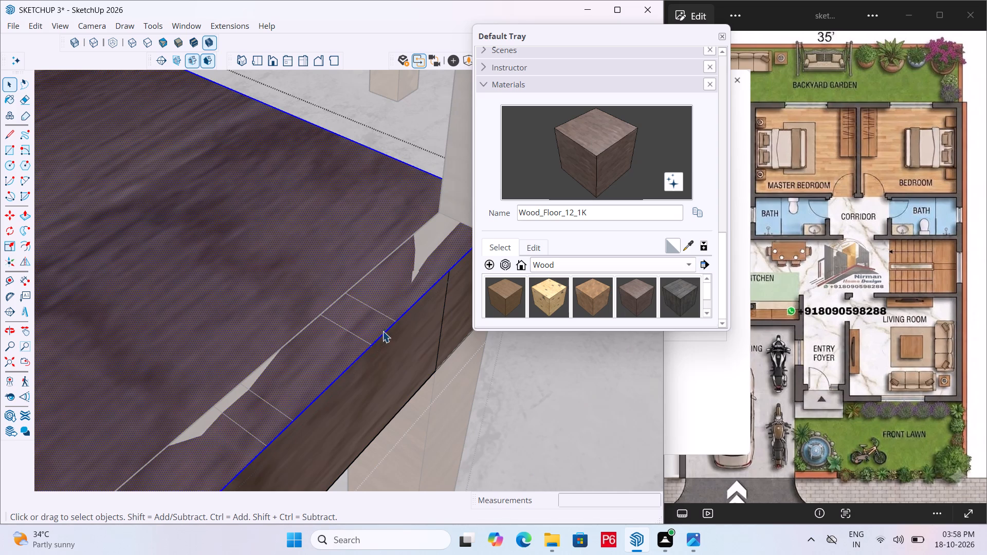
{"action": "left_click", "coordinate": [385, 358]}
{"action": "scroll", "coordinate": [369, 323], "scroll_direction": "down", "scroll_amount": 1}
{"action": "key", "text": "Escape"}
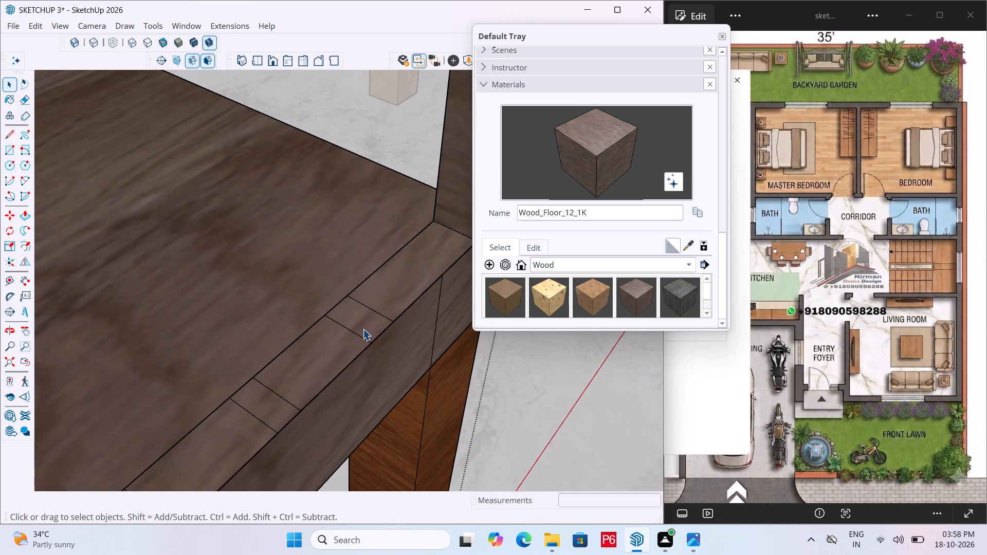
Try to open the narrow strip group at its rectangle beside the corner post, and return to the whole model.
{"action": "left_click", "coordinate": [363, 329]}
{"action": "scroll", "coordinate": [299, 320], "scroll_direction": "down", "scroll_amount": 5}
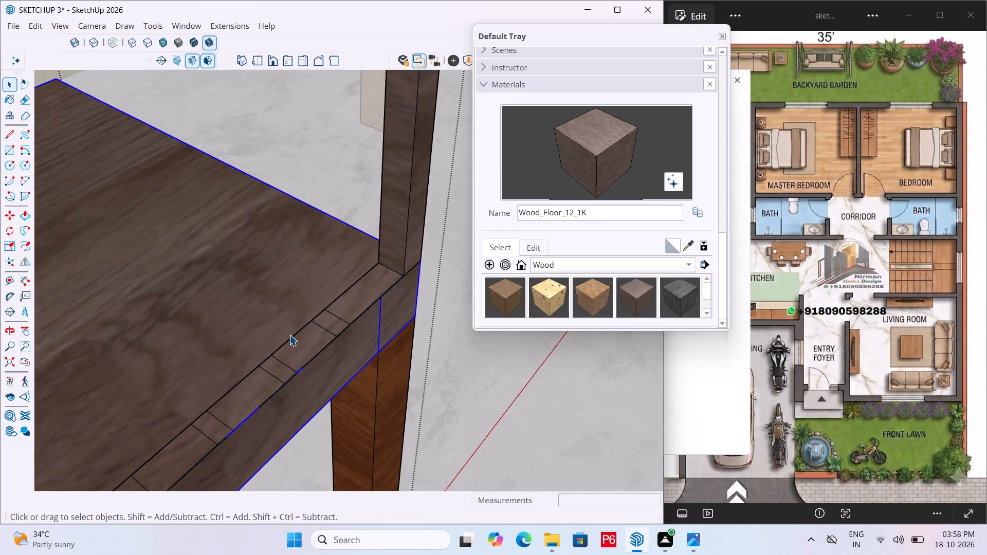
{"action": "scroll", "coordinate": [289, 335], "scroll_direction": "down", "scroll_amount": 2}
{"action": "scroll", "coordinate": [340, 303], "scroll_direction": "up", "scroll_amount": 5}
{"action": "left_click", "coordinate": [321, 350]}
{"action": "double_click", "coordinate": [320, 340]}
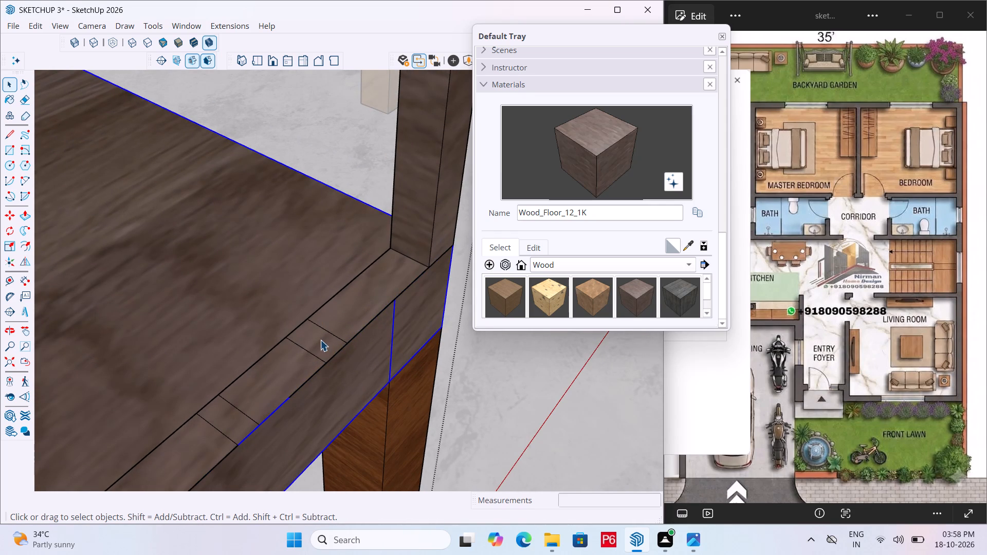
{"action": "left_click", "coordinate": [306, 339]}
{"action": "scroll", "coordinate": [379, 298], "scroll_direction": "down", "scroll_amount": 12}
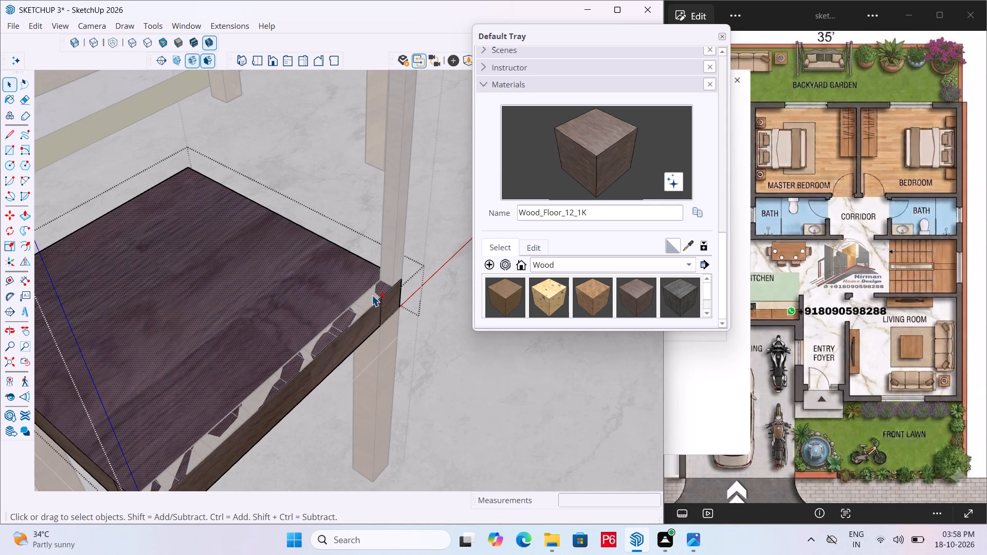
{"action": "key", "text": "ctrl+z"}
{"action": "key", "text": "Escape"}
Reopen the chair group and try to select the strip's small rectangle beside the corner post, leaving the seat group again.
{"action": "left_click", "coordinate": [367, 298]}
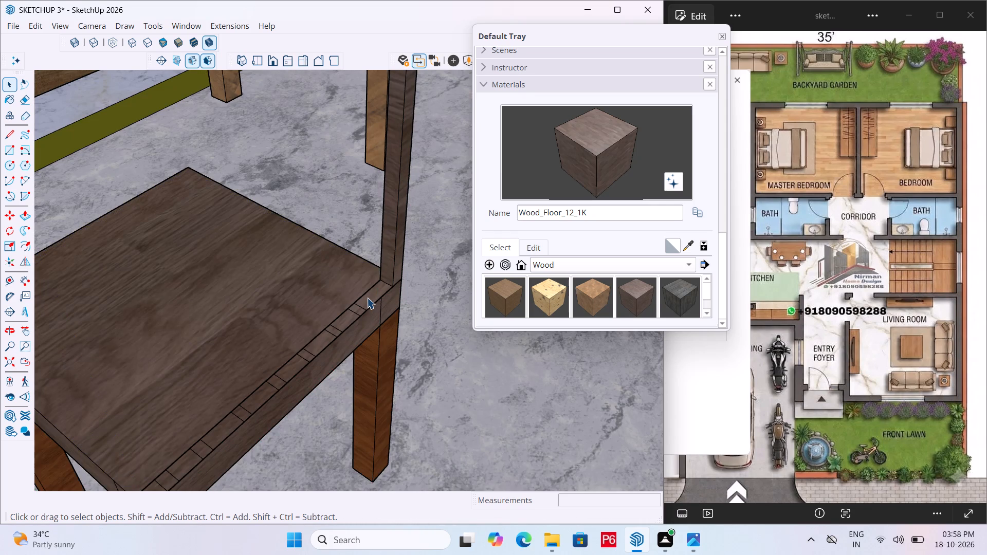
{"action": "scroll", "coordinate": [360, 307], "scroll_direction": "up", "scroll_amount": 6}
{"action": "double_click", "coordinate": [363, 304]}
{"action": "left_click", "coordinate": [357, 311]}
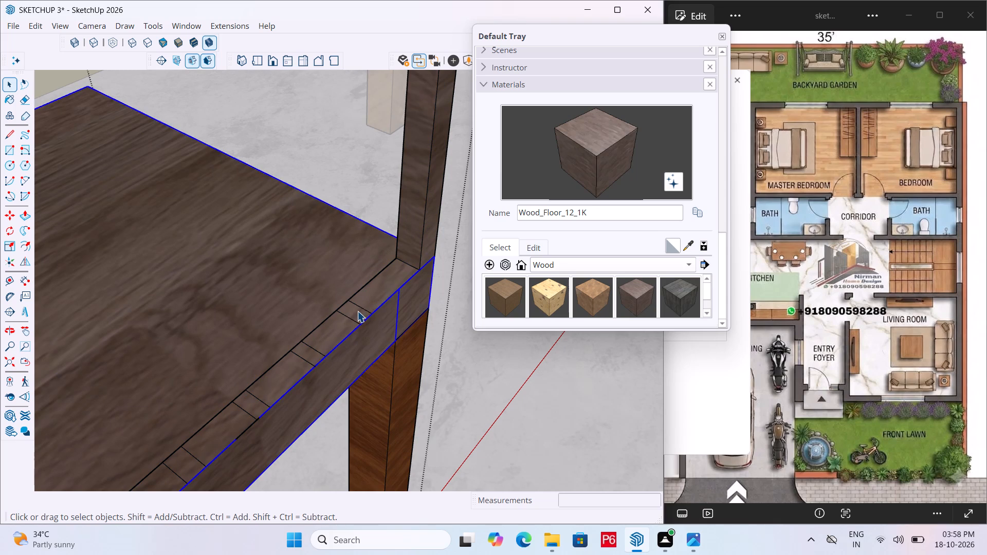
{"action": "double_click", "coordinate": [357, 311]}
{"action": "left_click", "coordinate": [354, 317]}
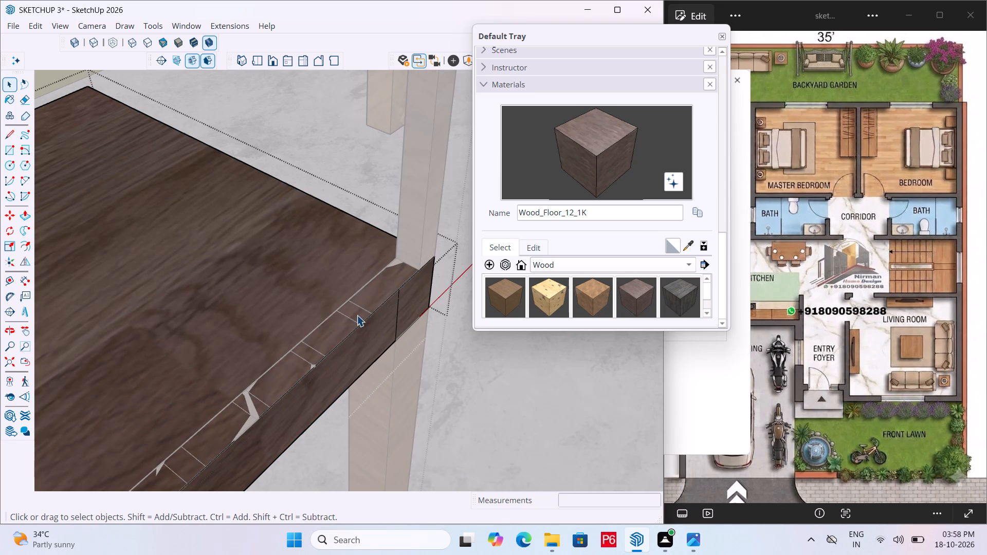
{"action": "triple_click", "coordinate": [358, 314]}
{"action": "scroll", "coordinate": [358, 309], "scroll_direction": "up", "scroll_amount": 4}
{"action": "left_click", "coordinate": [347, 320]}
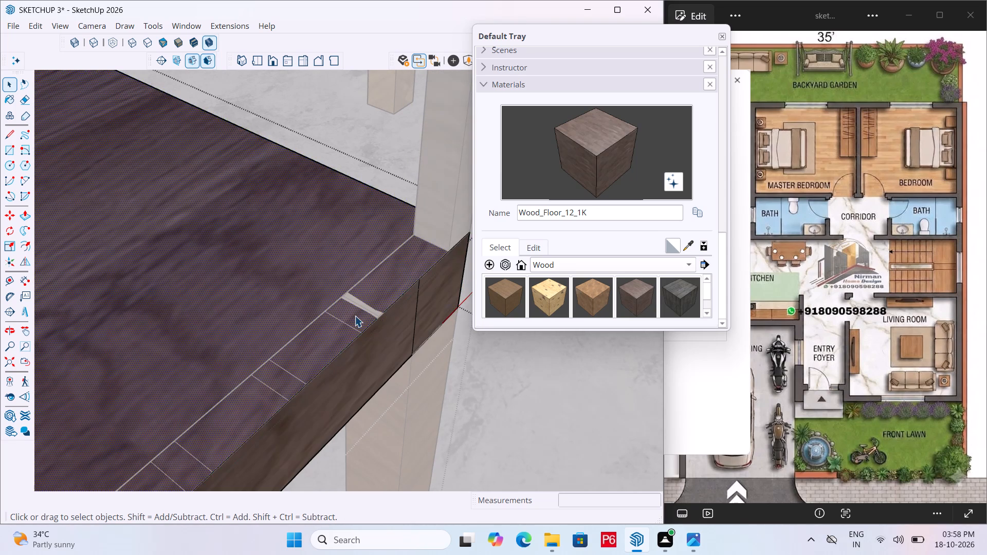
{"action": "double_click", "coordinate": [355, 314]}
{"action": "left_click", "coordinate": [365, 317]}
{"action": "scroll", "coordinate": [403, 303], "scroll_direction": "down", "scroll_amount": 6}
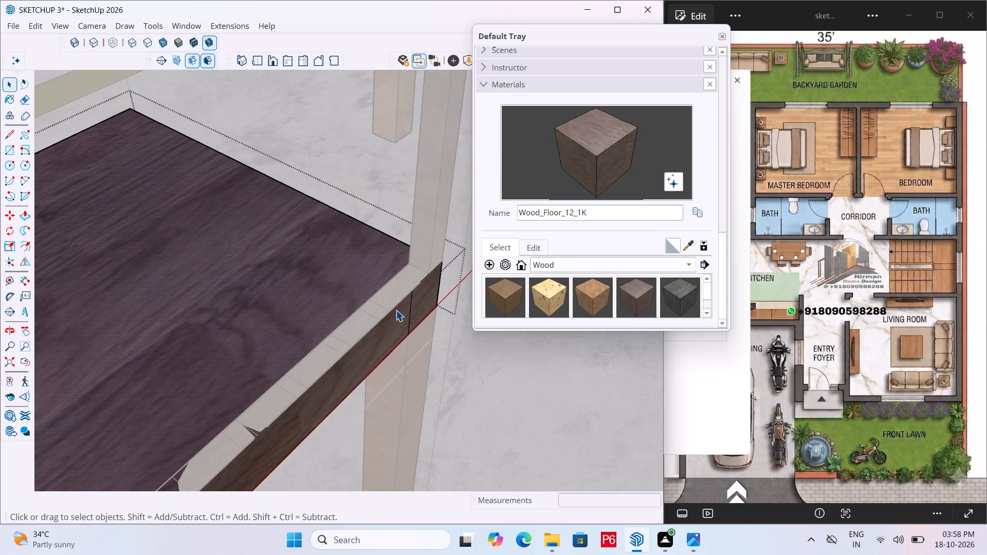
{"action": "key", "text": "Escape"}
Save the house model with the chair group still open.
{"action": "key", "text": "ctrl+s"}
{"action": "key", "text": "ctrl+s"}
{"action": "key", "text": "ctrl+s"}
{"action": "key", "text": "ctrl+s"}
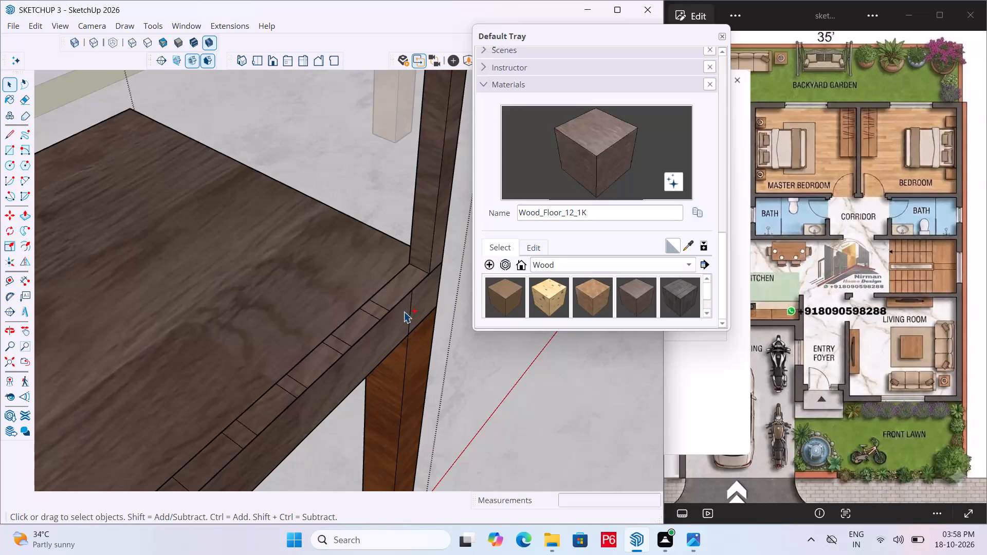
{"action": "key", "text": "ctrl+s"}
{"action": "key", "text": "ctrl+s"}
{"action": "key", "text": "ctrl+s"}
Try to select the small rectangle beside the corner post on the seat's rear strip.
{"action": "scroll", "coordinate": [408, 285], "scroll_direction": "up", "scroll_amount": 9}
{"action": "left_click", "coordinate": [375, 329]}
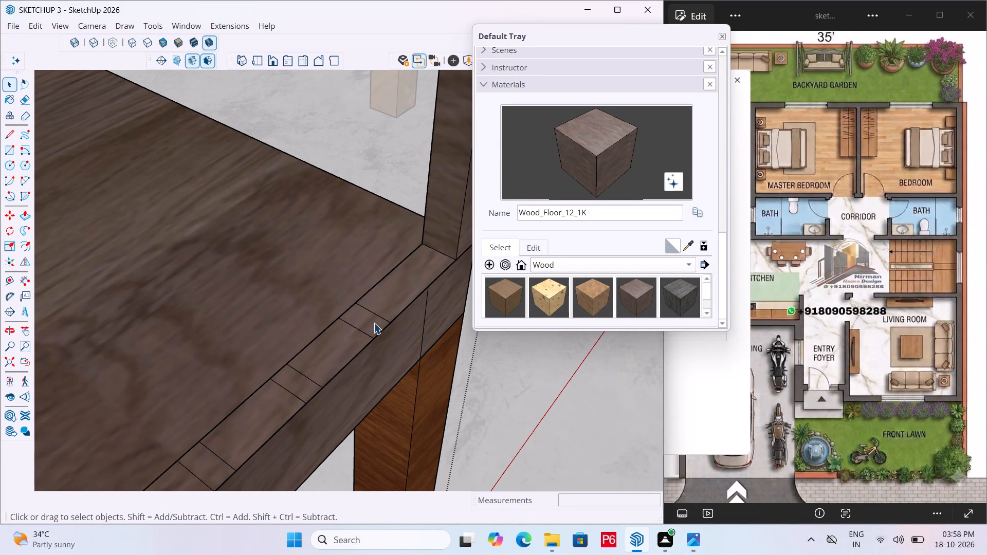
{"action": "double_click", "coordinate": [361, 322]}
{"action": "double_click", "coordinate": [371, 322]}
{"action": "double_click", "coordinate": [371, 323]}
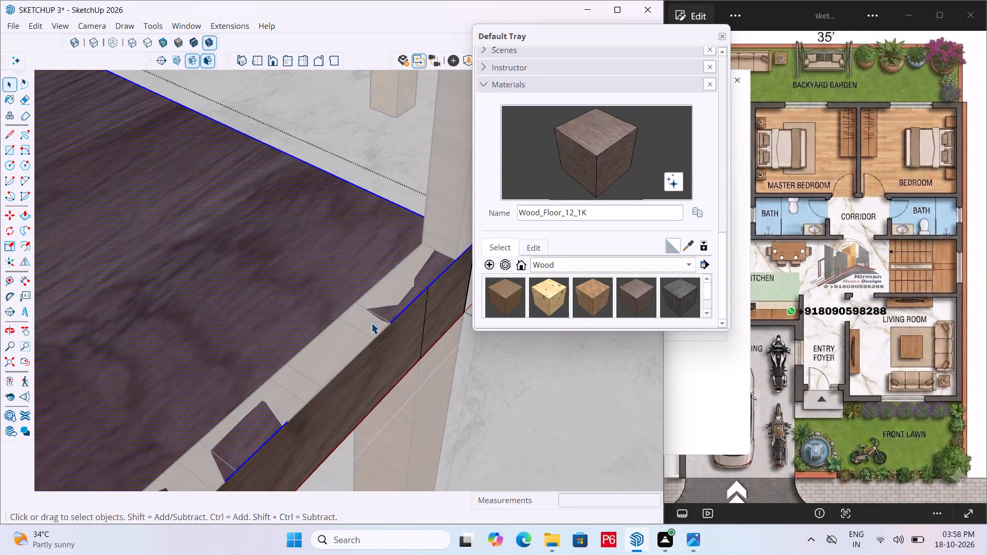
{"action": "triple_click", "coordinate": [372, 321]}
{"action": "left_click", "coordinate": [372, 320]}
Save the house model with the seat group still open.
{"action": "scroll", "coordinate": [374, 298], "scroll_direction": "down", "scroll_amount": 6}
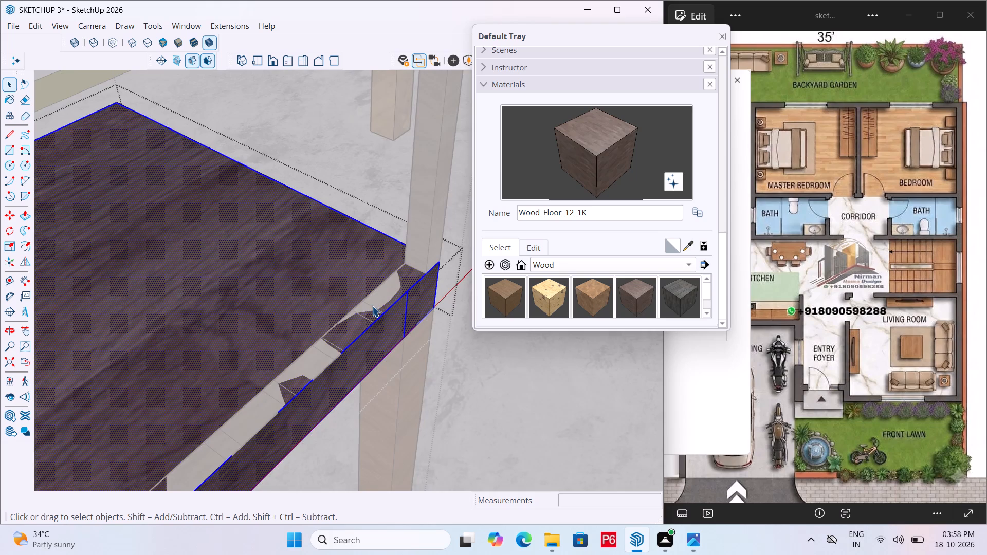
{"action": "scroll", "coordinate": [375, 313], "scroll_direction": "down", "scroll_amount": 13}
{"action": "key", "text": "ctrl+s"}
{"action": "key", "text": "ctrl+s"}
{"action": "key", "text": "ctrl+s"}
{"action": "key", "text": "ctrl+s"}
{"action": "key", "text": "ctrl+s"}
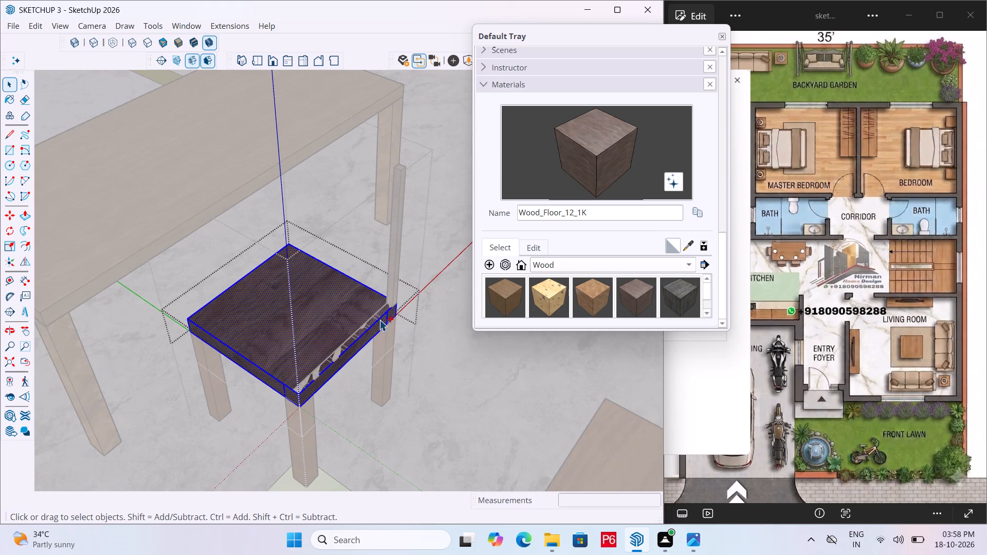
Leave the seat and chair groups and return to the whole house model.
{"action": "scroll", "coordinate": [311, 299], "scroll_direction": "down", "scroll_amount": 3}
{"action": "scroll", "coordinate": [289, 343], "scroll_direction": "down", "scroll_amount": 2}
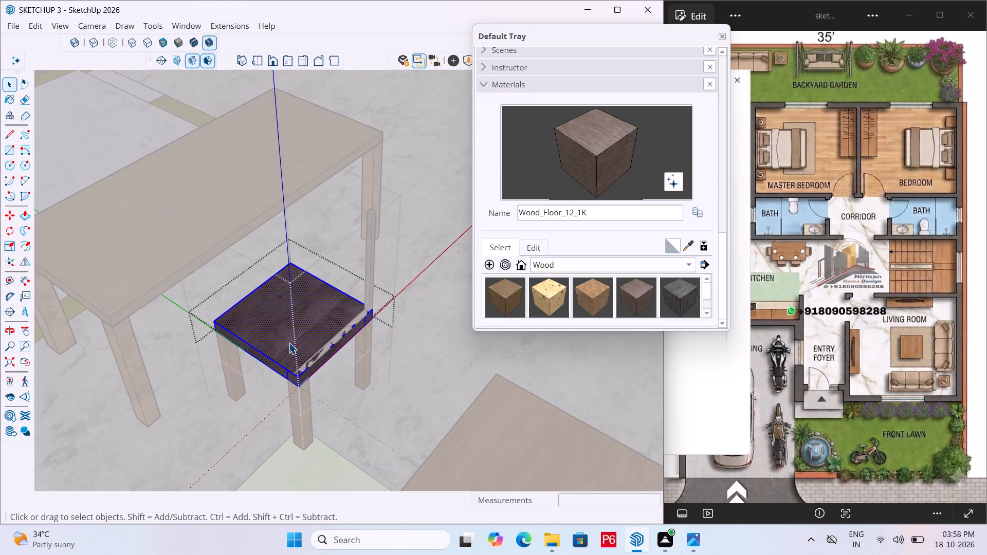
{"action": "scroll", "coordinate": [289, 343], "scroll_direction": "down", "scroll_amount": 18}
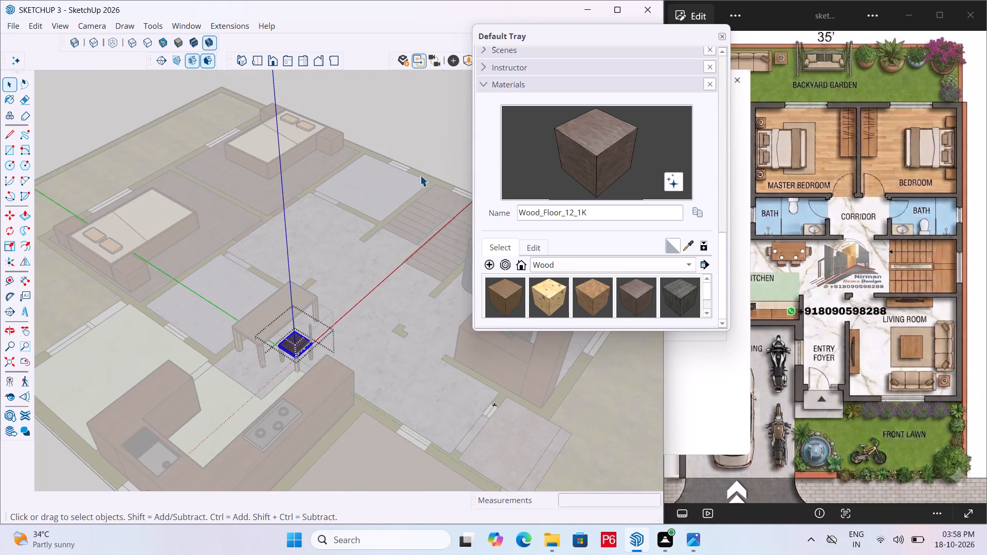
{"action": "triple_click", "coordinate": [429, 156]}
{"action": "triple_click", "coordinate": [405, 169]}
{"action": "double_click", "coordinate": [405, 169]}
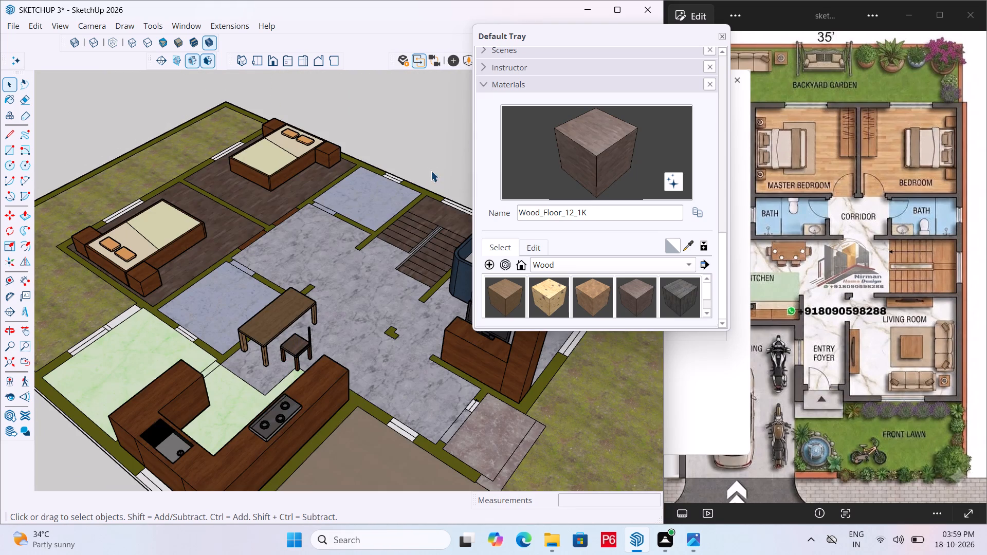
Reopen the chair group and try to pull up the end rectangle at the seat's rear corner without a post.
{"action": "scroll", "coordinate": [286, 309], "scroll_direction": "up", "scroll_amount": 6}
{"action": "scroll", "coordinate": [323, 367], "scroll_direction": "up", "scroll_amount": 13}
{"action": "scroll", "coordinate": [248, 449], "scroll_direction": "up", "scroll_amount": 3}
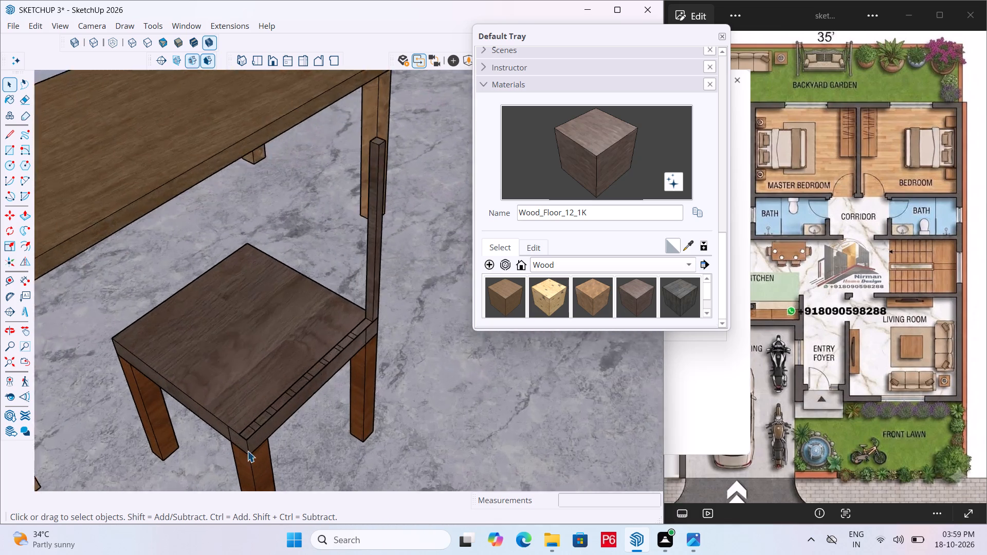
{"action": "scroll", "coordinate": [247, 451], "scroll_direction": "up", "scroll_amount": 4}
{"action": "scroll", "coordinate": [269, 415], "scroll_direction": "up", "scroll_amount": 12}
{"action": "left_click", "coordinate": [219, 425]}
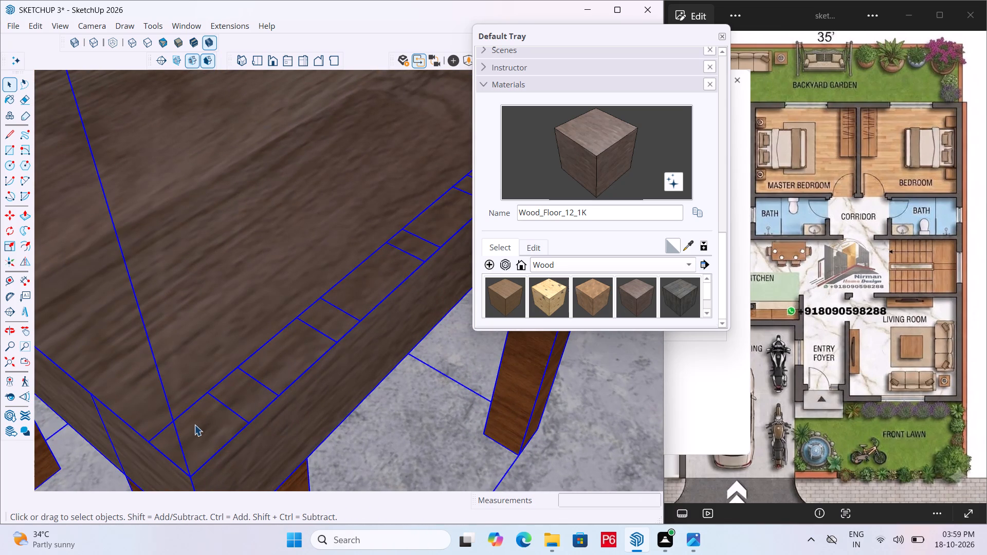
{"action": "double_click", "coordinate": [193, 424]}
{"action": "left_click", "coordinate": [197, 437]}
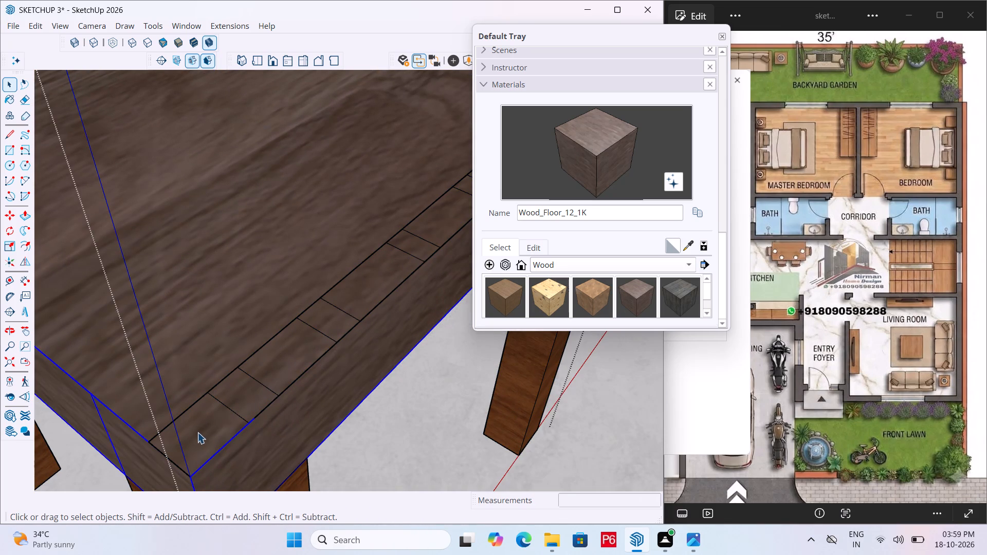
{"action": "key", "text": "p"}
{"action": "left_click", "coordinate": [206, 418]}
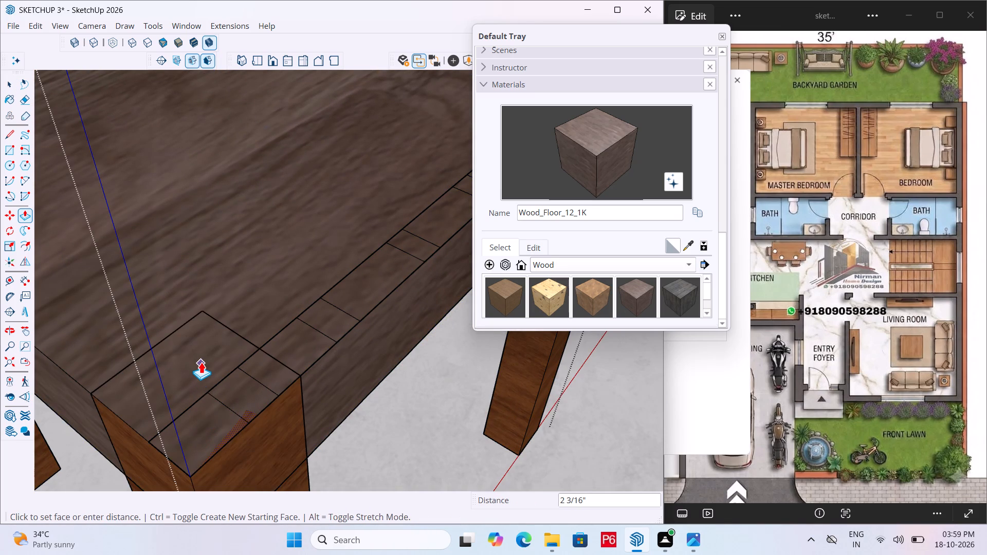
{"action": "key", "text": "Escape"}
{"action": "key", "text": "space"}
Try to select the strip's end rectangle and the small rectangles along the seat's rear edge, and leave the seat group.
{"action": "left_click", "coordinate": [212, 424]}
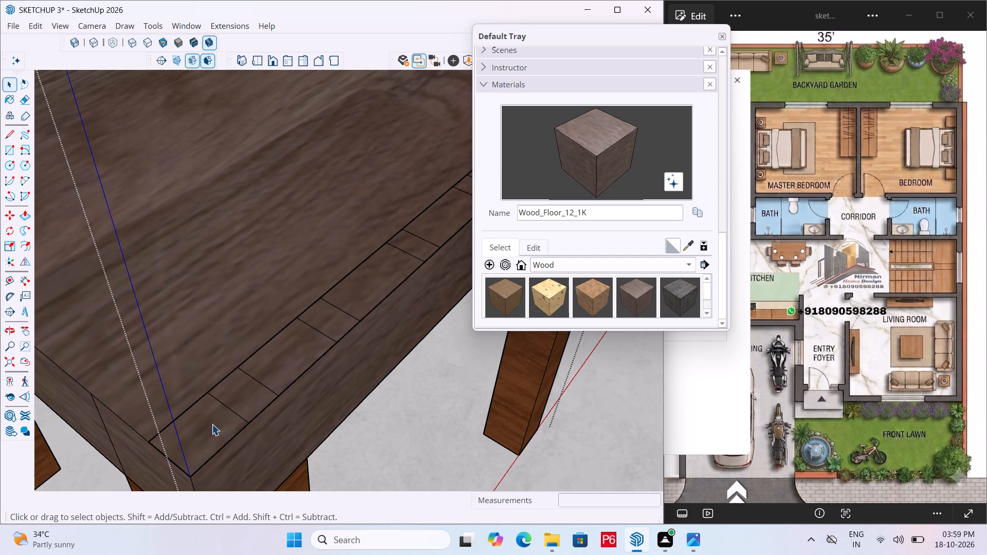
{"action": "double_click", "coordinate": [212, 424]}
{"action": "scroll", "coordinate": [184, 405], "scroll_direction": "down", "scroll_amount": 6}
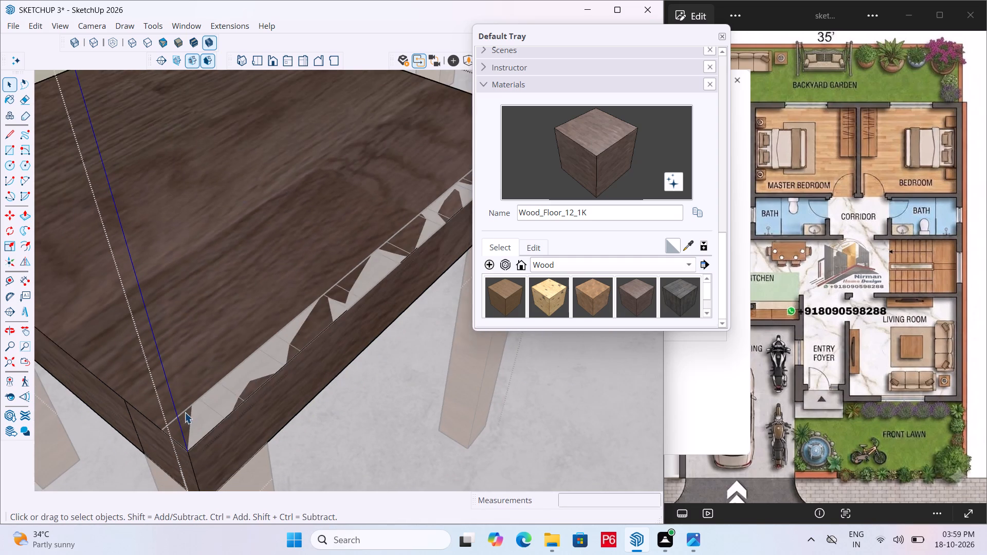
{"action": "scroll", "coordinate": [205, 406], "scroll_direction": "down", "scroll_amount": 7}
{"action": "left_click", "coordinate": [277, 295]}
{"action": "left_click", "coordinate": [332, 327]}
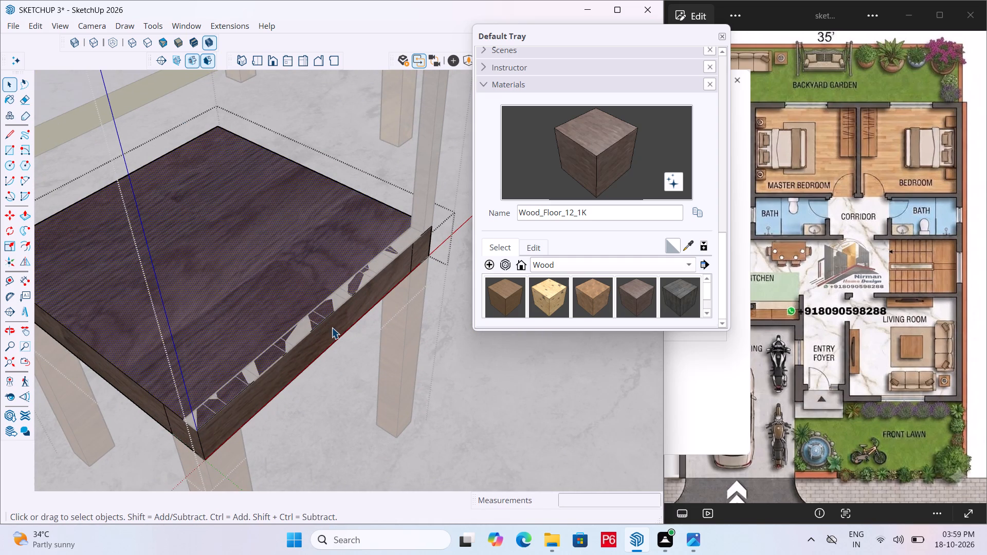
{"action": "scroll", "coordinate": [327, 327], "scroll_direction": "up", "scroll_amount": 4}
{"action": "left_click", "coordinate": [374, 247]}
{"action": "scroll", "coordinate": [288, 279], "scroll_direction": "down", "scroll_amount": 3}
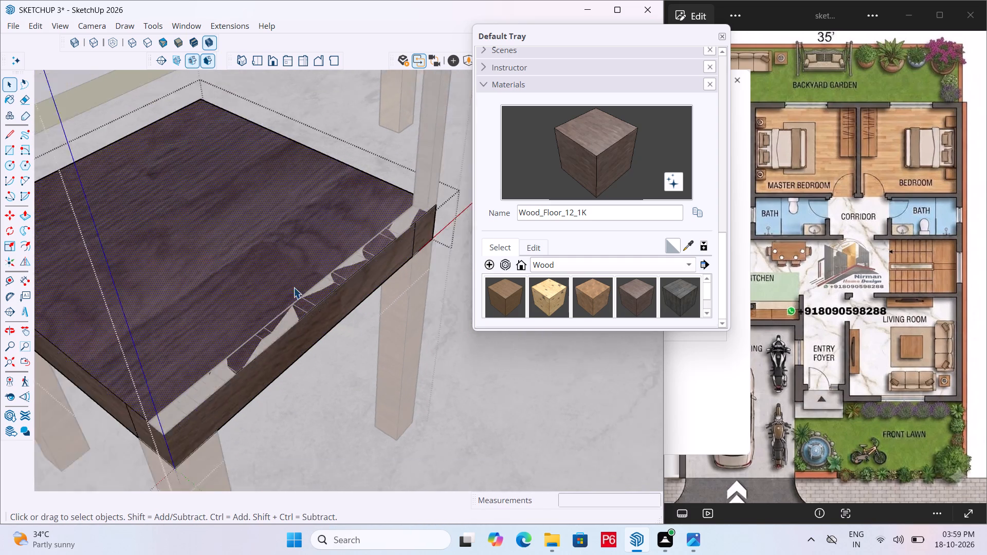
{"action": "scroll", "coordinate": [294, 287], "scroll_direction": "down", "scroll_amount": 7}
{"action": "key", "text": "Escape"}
Save the house model with the chair group still open.
{"action": "key", "text": "ctrl+s"}
{"action": "key", "text": "ctrl+s"}
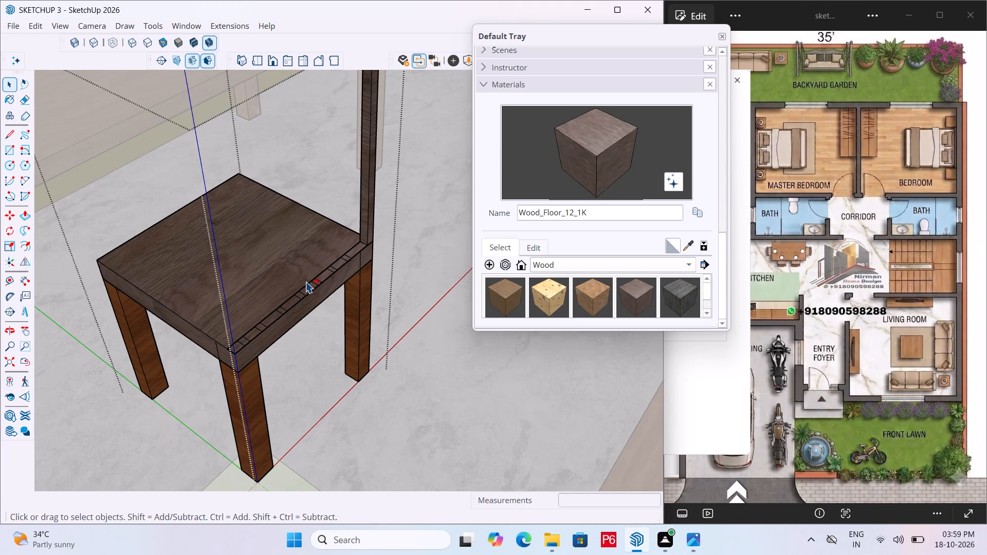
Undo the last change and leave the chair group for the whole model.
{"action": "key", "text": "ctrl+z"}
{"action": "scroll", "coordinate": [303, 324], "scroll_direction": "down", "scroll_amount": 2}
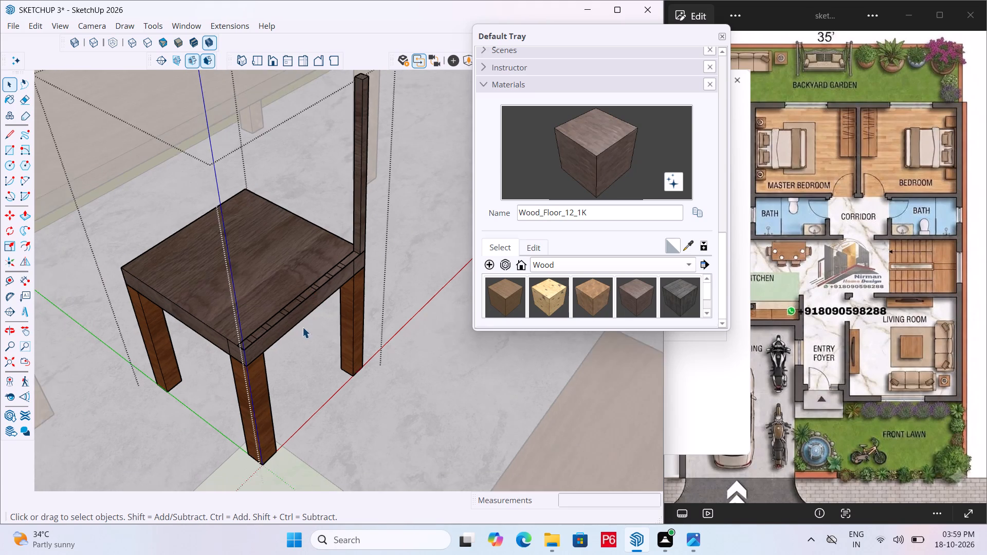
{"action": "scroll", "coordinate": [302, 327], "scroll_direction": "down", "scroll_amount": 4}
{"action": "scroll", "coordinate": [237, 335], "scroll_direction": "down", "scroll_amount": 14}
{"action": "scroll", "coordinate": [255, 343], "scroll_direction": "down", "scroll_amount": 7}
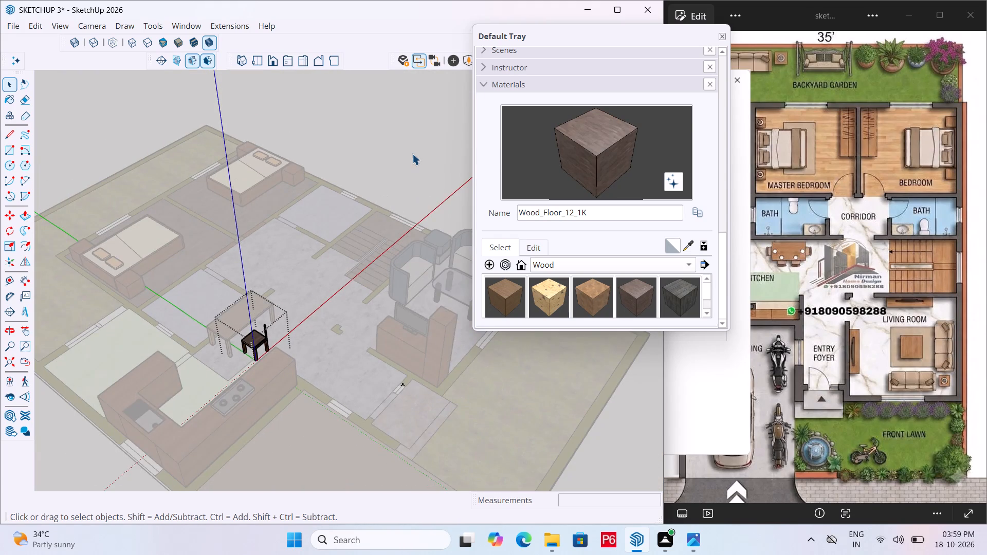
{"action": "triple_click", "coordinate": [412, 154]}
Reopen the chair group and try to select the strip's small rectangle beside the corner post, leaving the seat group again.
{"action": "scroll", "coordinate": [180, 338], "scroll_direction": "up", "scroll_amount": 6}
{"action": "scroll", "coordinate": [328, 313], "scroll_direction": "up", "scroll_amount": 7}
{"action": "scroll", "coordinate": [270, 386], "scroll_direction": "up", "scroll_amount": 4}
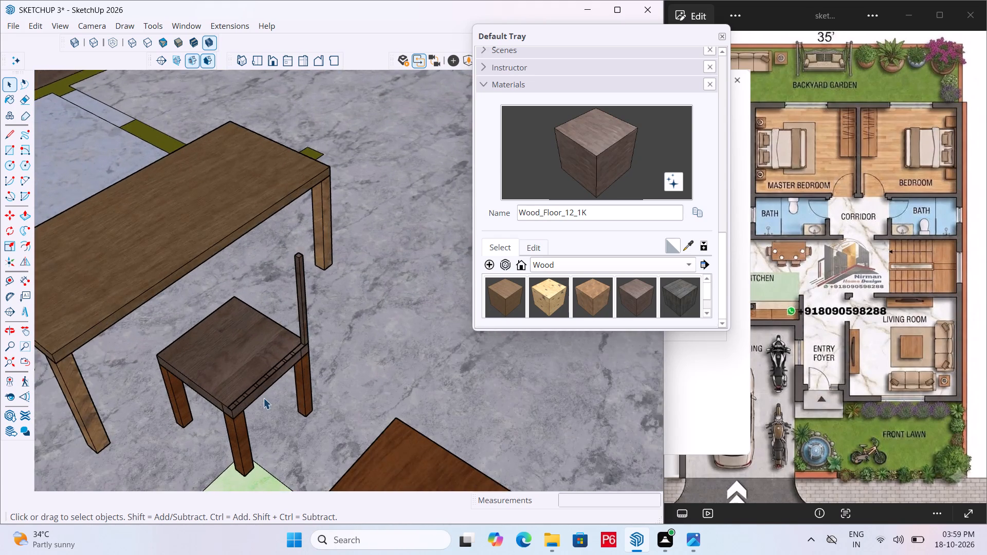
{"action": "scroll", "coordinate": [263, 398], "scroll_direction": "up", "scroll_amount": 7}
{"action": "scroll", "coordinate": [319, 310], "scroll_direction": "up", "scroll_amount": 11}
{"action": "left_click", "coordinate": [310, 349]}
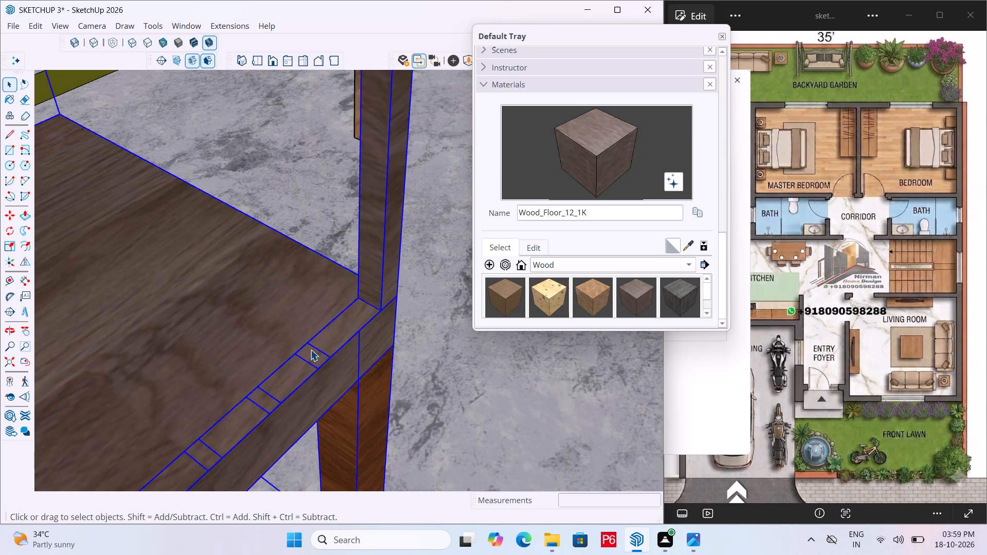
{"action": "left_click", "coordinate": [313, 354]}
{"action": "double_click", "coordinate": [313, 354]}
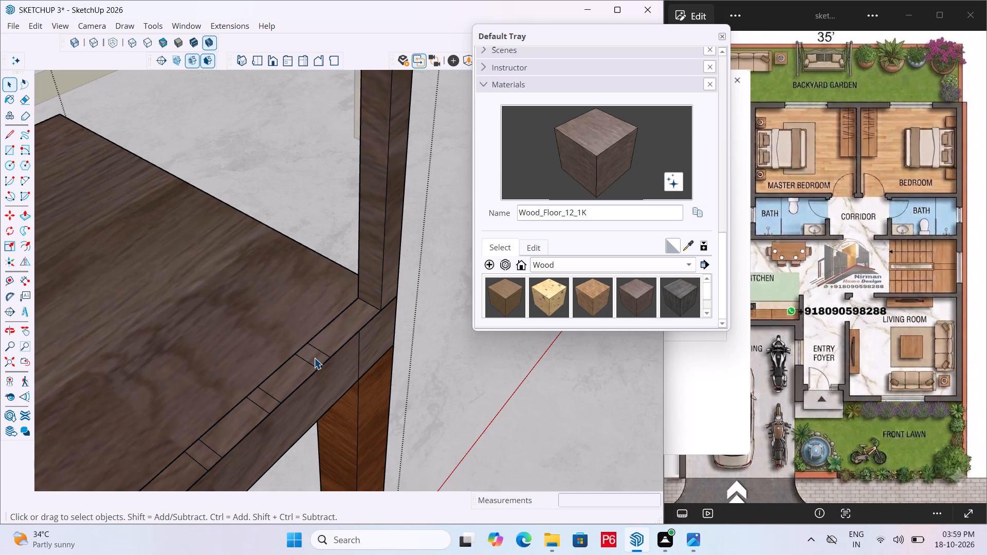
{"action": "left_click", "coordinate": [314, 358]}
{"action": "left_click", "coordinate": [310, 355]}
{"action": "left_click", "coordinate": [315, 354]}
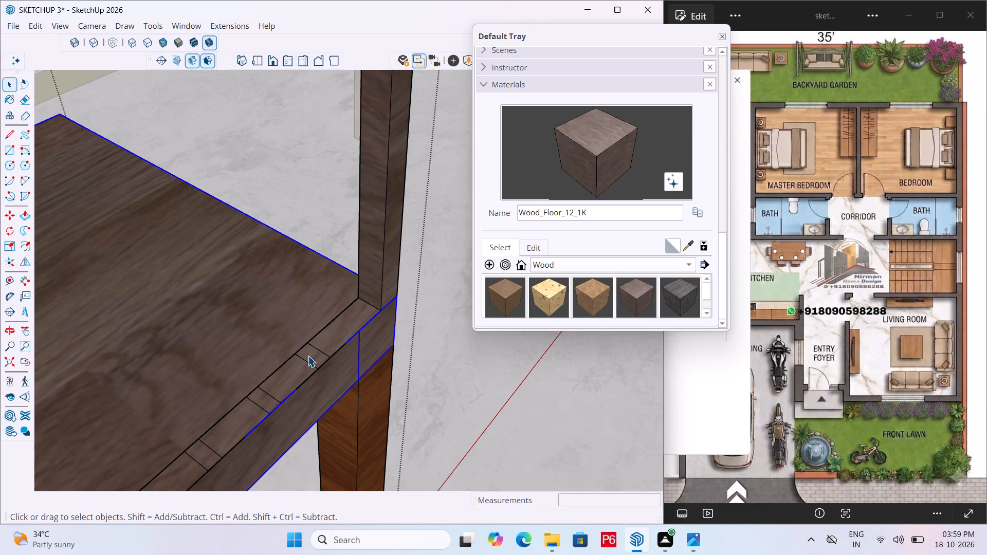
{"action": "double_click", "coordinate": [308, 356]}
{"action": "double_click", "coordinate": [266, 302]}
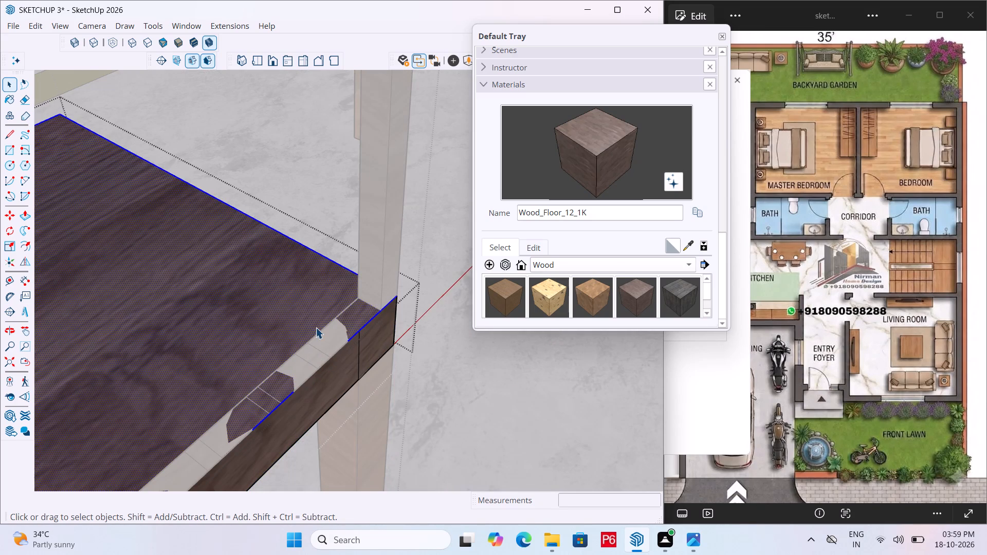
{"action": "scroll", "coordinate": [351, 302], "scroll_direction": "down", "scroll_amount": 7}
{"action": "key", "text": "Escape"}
Save the house model with the chair group open.
{"action": "scroll", "coordinate": [341, 302], "scroll_direction": "down", "scroll_amount": 4}
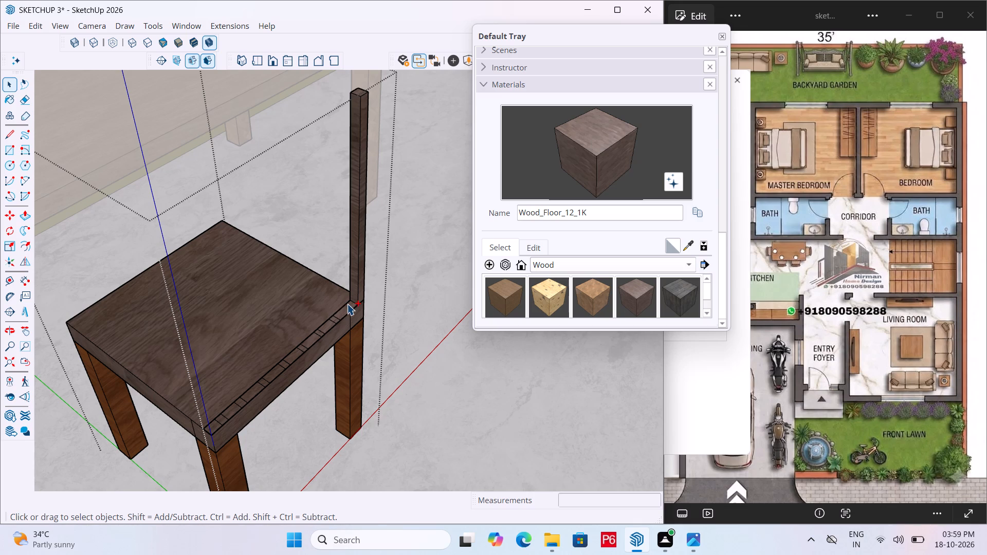
{"action": "key", "text": "ctrl+s"}
{"action": "key", "text": "ctrl+s"}
Draw a rectangle about 1/2" by 13/16" over the strip's small rectangle nearest the corner post, inside the chair group.
{"action": "scroll", "coordinate": [301, 330], "scroll_direction": "up", "scroll_amount": 15}
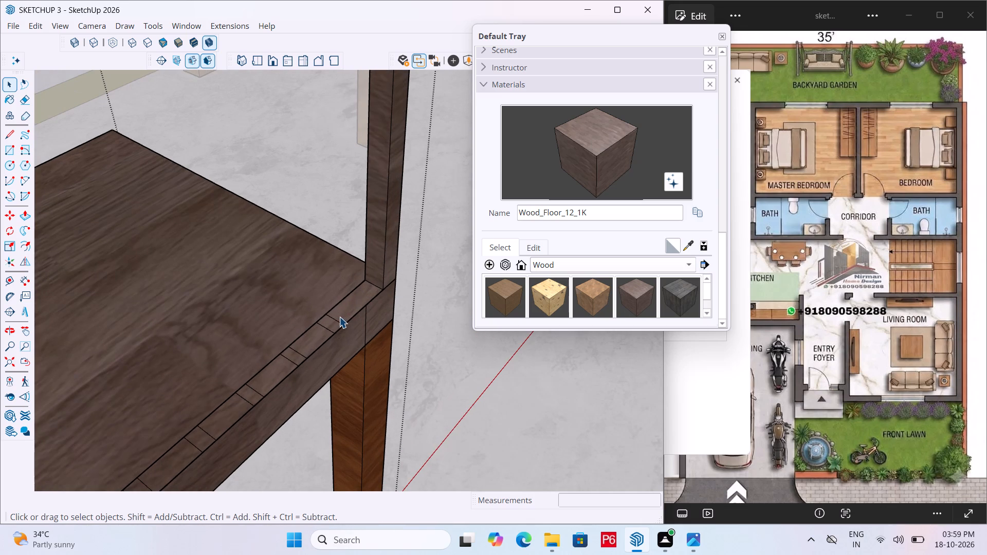
{"action": "key", "text": "r"}
{"action": "scroll", "coordinate": [327, 321], "scroll_direction": "up", "scroll_amount": 3}
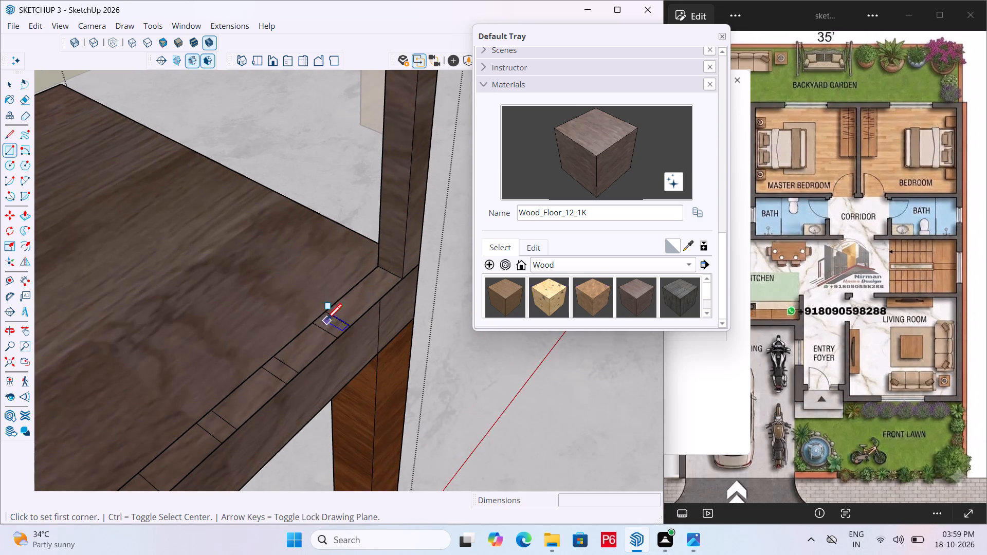
{"action": "left_click", "coordinate": [327, 312]}
{"action": "left_click", "coordinate": [334, 341]}
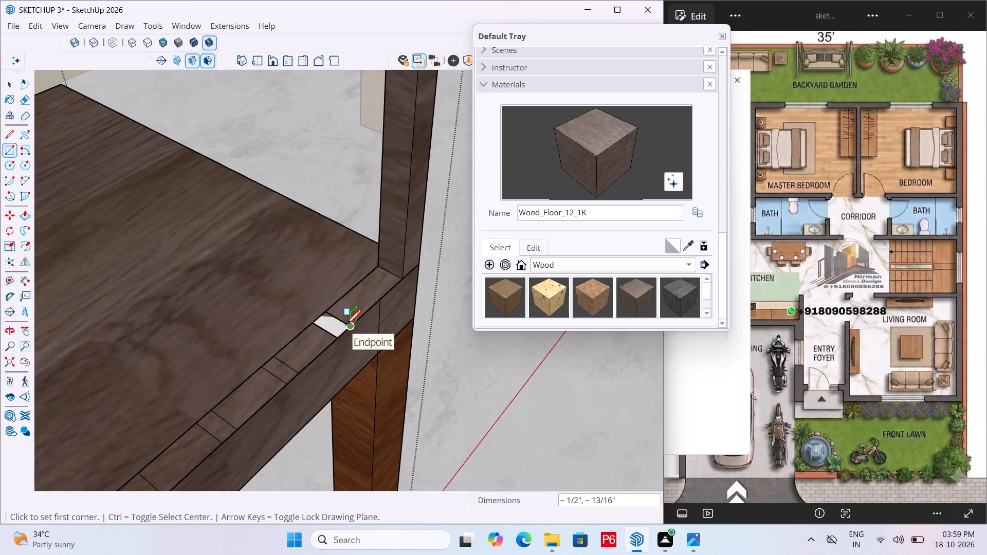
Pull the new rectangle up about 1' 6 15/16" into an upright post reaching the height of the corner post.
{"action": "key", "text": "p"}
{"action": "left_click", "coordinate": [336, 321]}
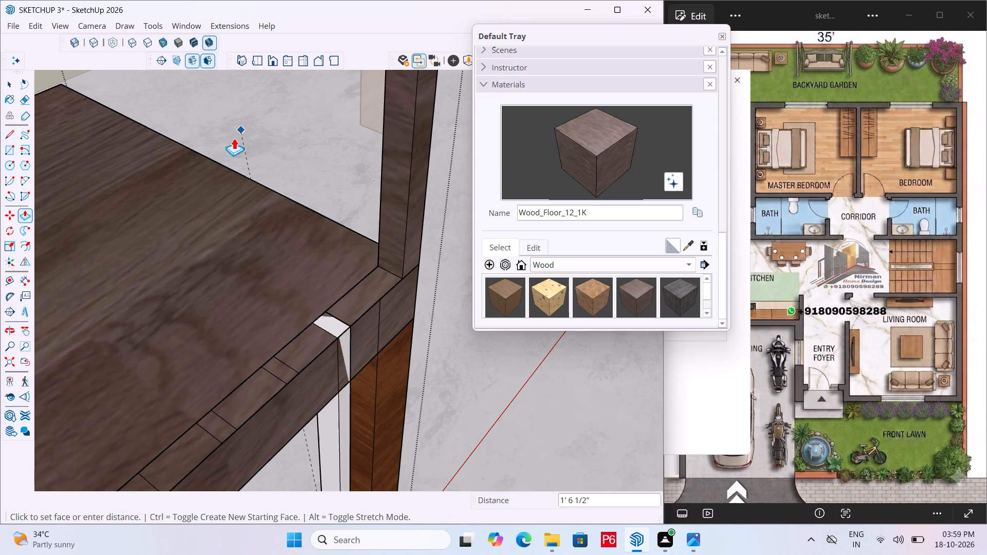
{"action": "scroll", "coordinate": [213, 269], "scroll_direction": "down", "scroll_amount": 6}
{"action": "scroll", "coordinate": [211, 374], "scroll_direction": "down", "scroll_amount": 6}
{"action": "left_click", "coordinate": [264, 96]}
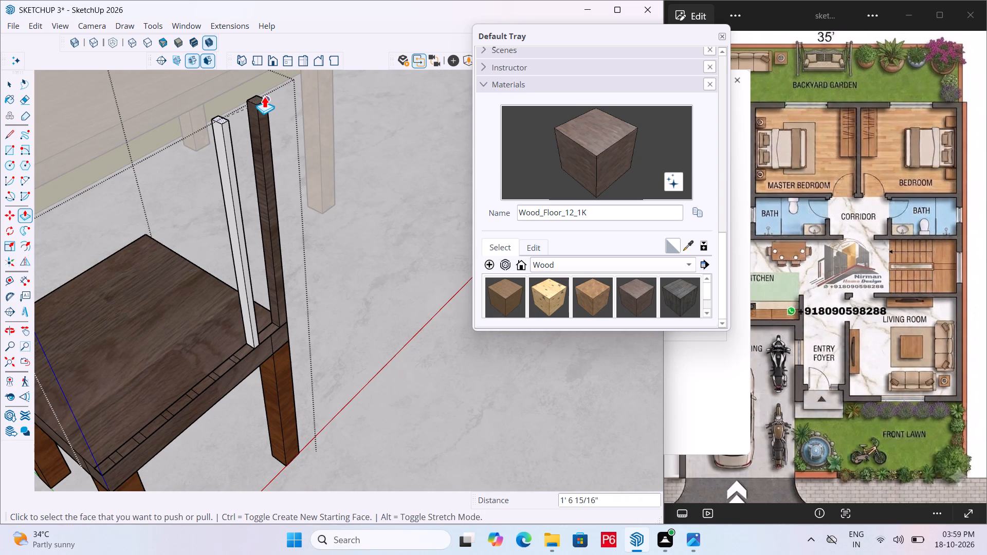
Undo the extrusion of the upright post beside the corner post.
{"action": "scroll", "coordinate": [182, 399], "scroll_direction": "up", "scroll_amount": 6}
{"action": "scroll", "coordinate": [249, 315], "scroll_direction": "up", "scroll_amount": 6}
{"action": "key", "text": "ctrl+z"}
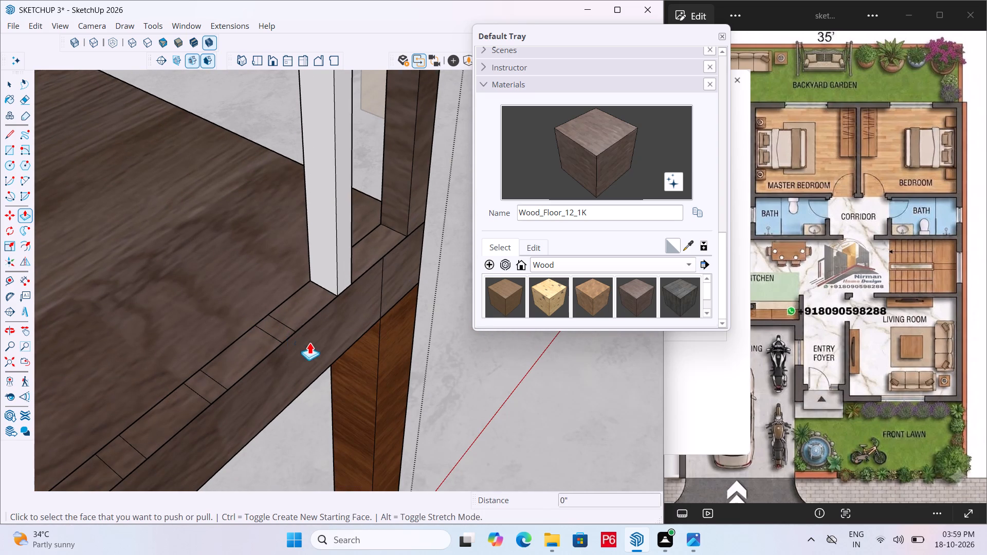
Draw rectangles about 13/16" by 7/16" over the second and third small rectangles from the corner post along the strip.
{"action": "key", "text": "r"}
{"action": "left_click", "coordinate": [257, 322]}
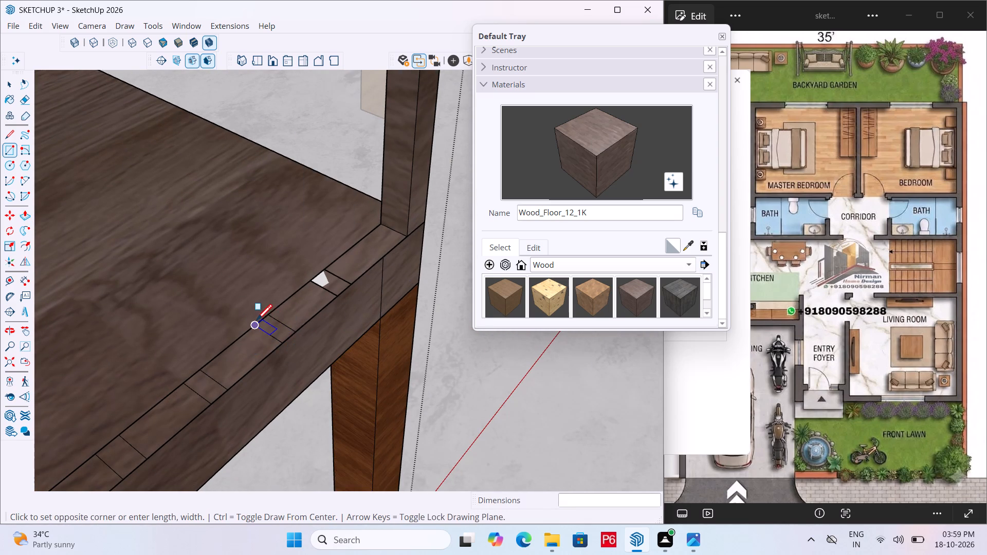
{"action": "left_click", "coordinate": [291, 336]}
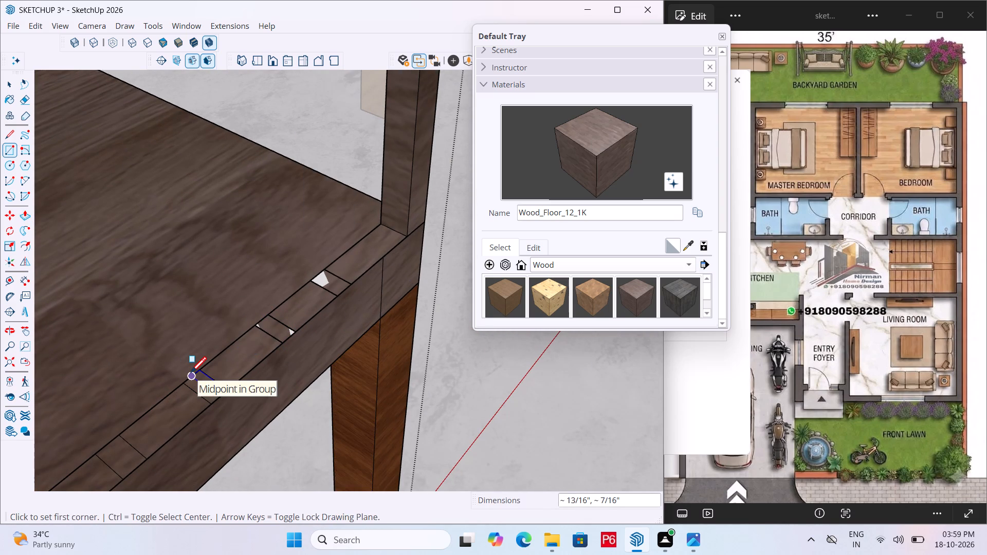
{"action": "key", "text": "r"}
{"action": "left_click_drag", "start_coordinate": [182, 382], "coordinate": [193, 382]}
{"action": "left_click", "coordinate": [230, 392]}
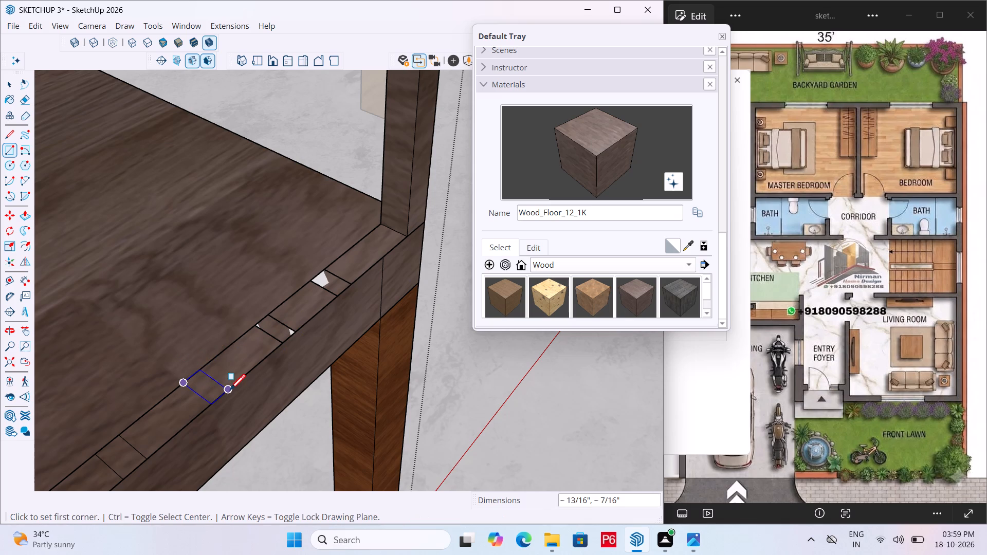
Draw rectangles about 13/16" by 1/2" over the fourth and fifth small rectangles from the corner post along the strip.
{"action": "scroll", "coordinate": [317, 328], "scroll_direction": "down", "scroll_amount": 5}
{"action": "scroll", "coordinate": [188, 419], "scroll_direction": "up", "scroll_amount": 6}
{"action": "key", "text": "r"}
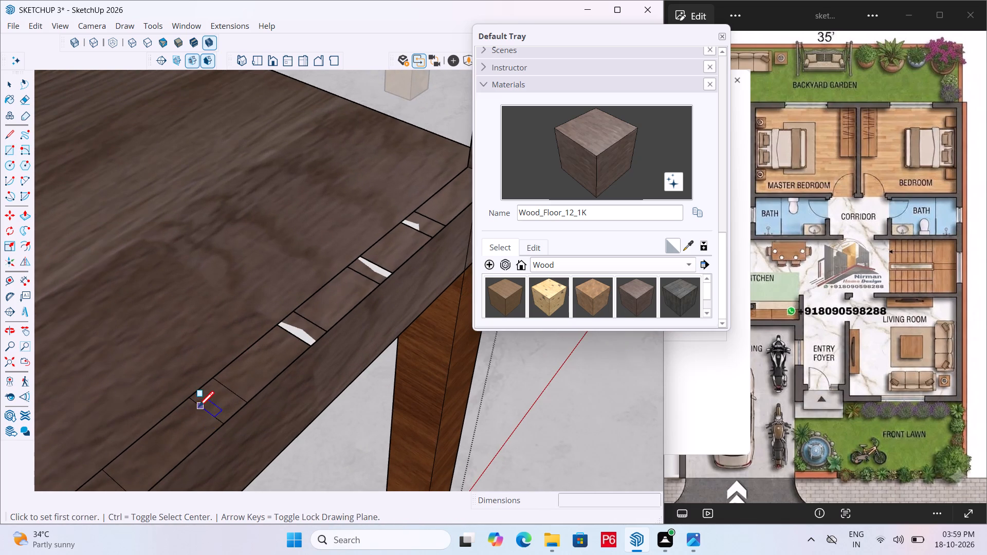
{"action": "left_click", "coordinate": [187, 399]}
{"action": "left_click", "coordinate": [246, 403]}
{"action": "scroll", "coordinate": [266, 321], "scroll_direction": "down", "scroll_amount": 3}
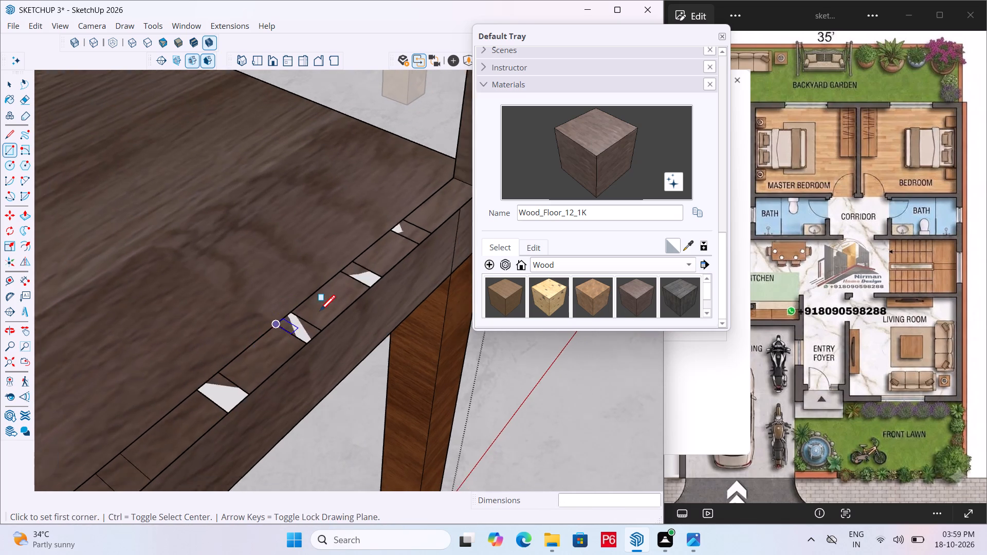
{"action": "scroll", "coordinate": [320, 312], "scroll_direction": "down", "scroll_amount": 2}
{"action": "scroll", "coordinate": [272, 335], "scroll_direction": "down", "scroll_amount": 4}
{"action": "scroll", "coordinate": [193, 410], "scroll_direction": "up", "scroll_amount": 5}
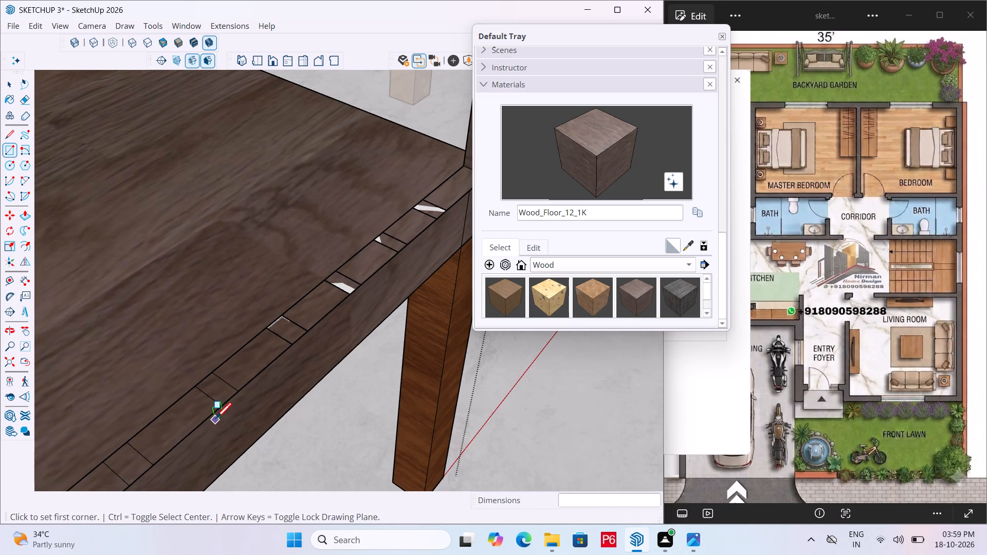
{"action": "key", "text": "r"}
{"action": "left_click_drag", "start_coordinate": [195, 392], "coordinate": [202, 390]}
{"action": "left_click", "coordinate": [239, 395]}
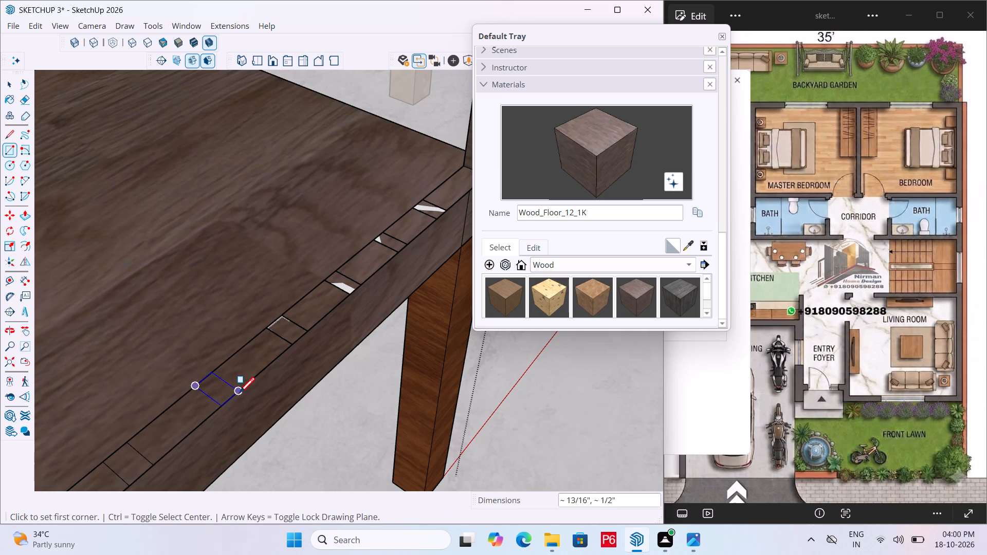
Draw rectangles over the last three small rectangles of the strip, with the end one at the seat corner about 7/16" by 13/16".
{"action": "scroll", "coordinate": [301, 336], "scroll_direction": "down", "scroll_amount": 5}
{"action": "scroll", "coordinate": [181, 422], "scroll_direction": "up", "scroll_amount": 5}
{"action": "left_click_drag", "start_coordinate": [170, 415], "coordinate": [178, 415]}
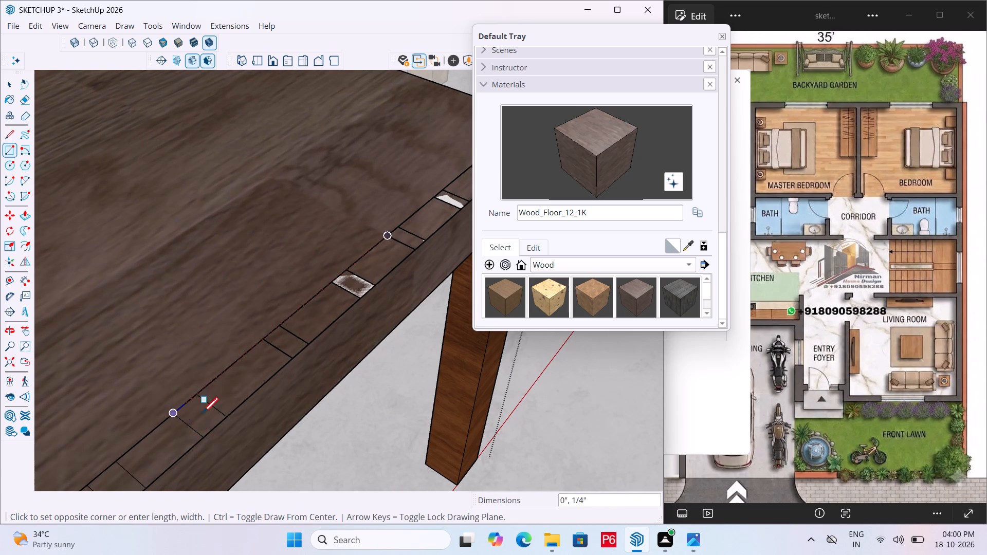
{"action": "left_click", "coordinate": [230, 420]}
{"action": "scroll", "coordinate": [302, 330], "scroll_direction": "down", "scroll_amount": 6}
{"action": "scroll", "coordinate": [232, 405], "scroll_direction": "up", "scroll_amount": 6}
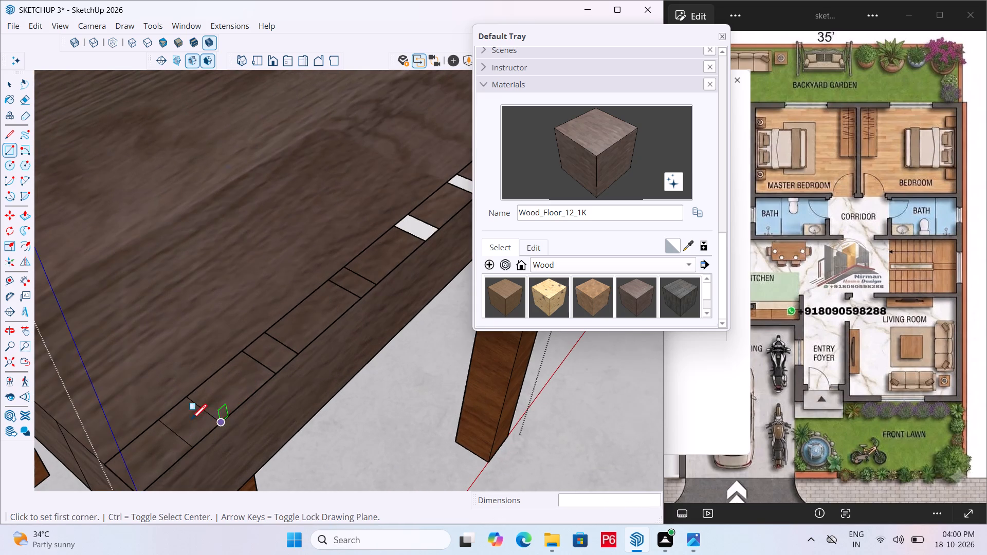
{"action": "left_click", "coordinate": [163, 418]}
{"action": "left_click", "coordinate": [224, 421]}
{"action": "scroll", "coordinate": [209, 349], "scroll_direction": "down", "scroll_amount": 4}
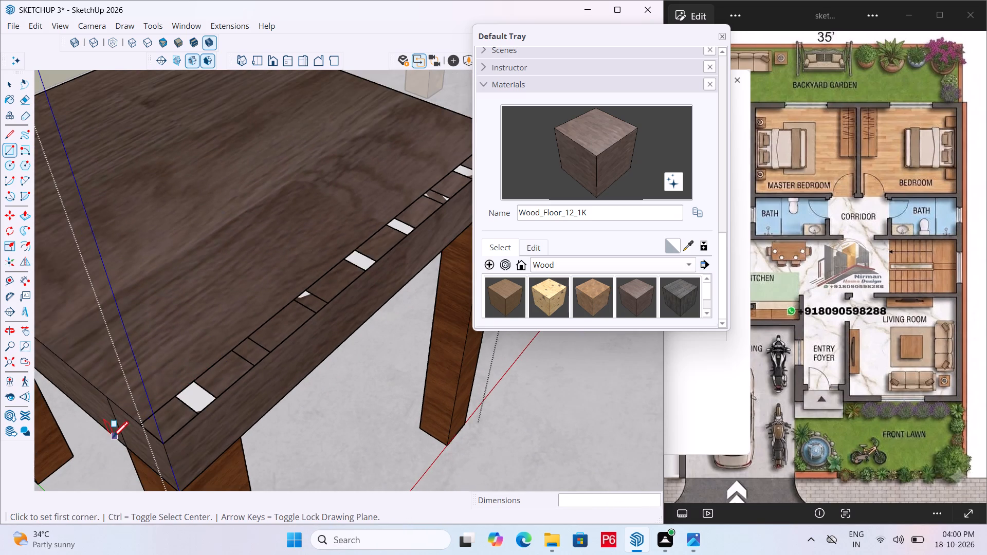
{"action": "scroll", "coordinate": [151, 429], "scroll_direction": "up", "scroll_amount": 5}
{"action": "left_click", "coordinate": [135, 422]}
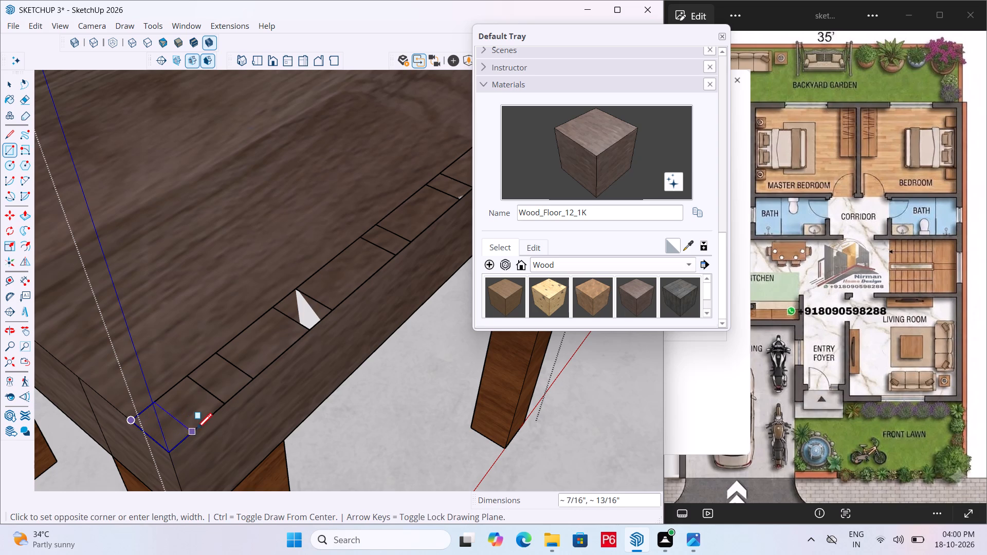
{"action": "left_click", "coordinate": [200, 430]}
{"action": "scroll", "coordinate": [156, 423], "scroll_direction": "down", "scroll_amount": 4}
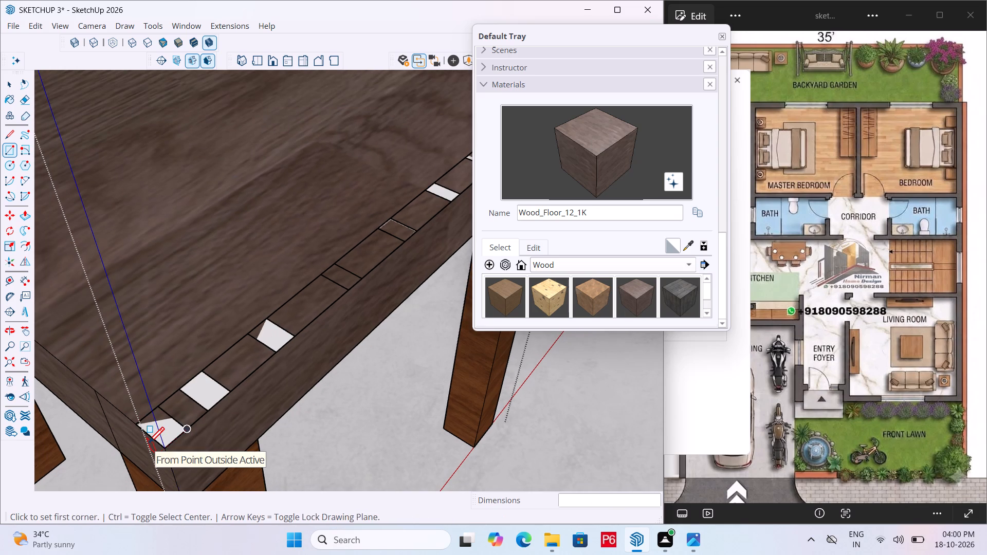
Paint the unpainted small rectangles along the seat's rear strip with the Wood_Floor_12_1K material.
{"action": "left_click", "coordinate": [628, 291]}
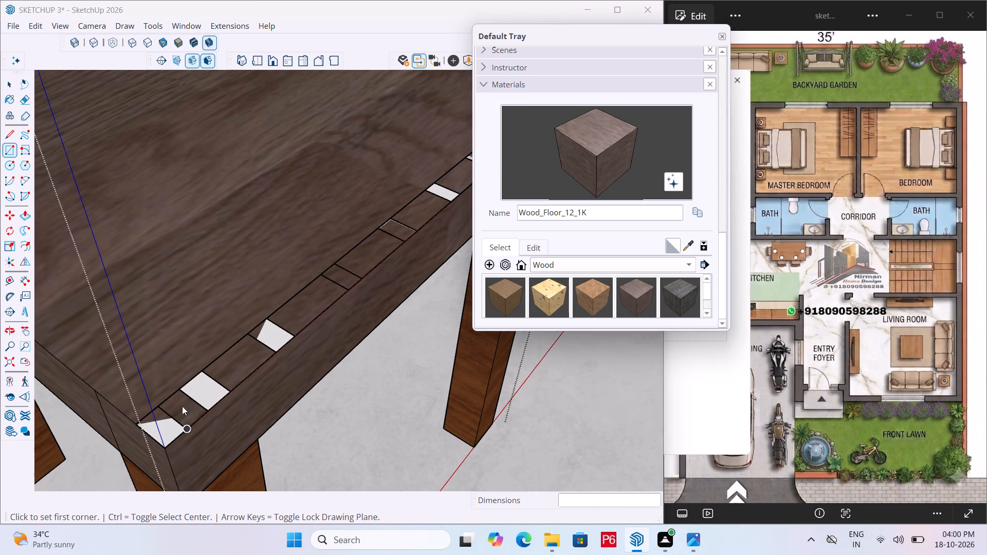
{"action": "left_click", "coordinate": [154, 427]}
{"action": "left_click_drag", "start_coordinate": [215, 390], "coordinate": [224, 382]}
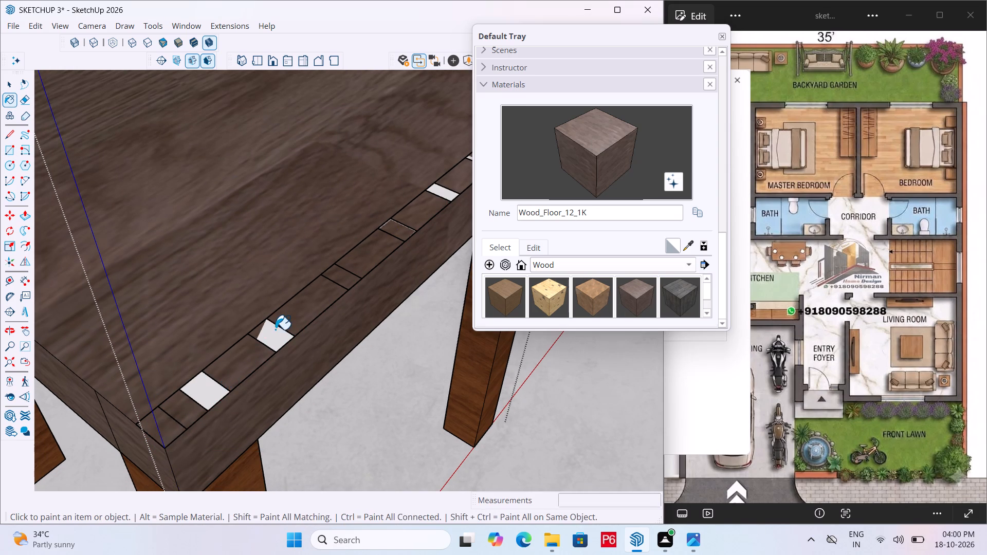
{"action": "double_click", "coordinate": [277, 328]}
{"action": "left_click", "coordinate": [197, 390]}
{"action": "scroll", "coordinate": [95, 448], "scroll_direction": "down", "scroll_amount": 4}
{"action": "scroll", "coordinate": [234, 372], "scroll_direction": "up", "scroll_amount": 4}
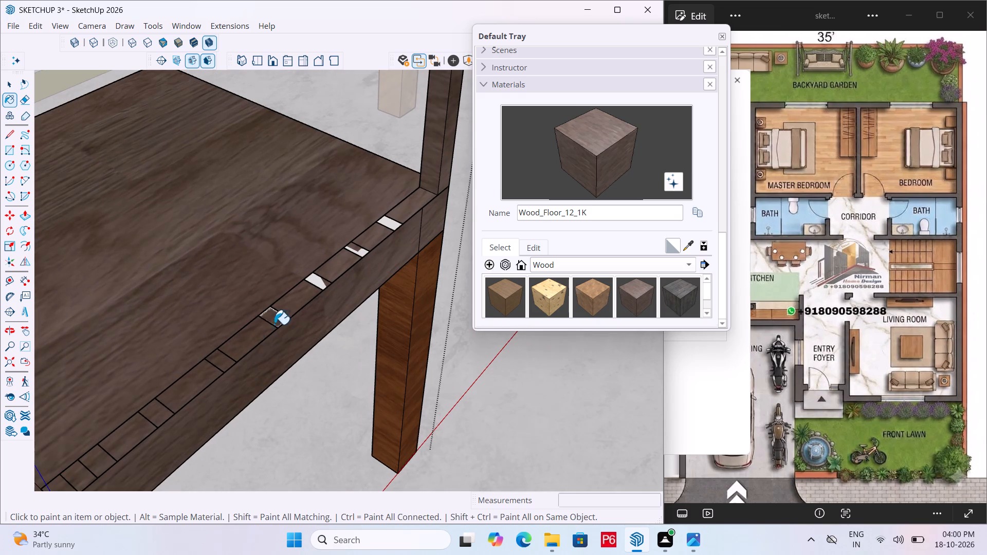
{"action": "left_click", "coordinate": [276, 319]}
{"action": "left_click_drag", "start_coordinate": [226, 359], "coordinate": [235, 351]}
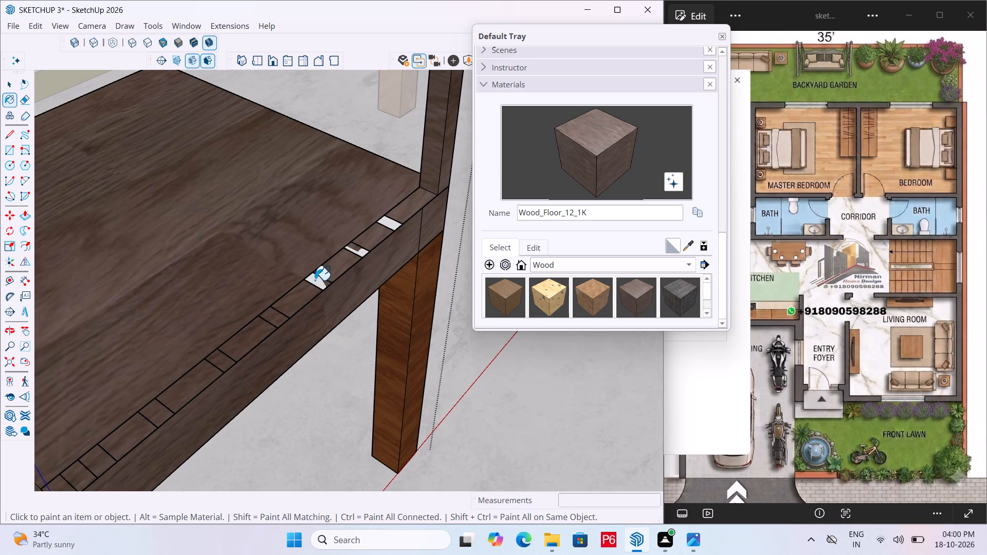
{"action": "left_click", "coordinate": [315, 280]}
{"action": "left_click_drag", "start_coordinate": [360, 250], "coordinate": [366, 248]}
{"action": "left_click", "coordinate": [395, 223]}
{"action": "scroll", "coordinate": [395, 187], "scroll_direction": "up", "scroll_amount": 3}
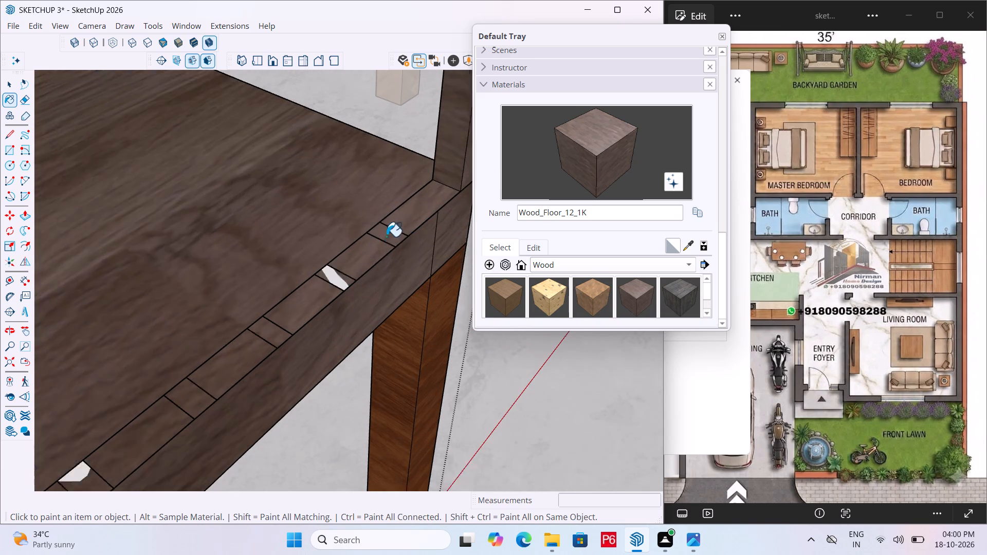
{"action": "scroll", "coordinate": [386, 236], "scroll_direction": "up", "scroll_amount": 2}
{"action": "left_click", "coordinate": [340, 280]}
Pull the small rectangle nearest the corner post up 1' 6 15/16" to the corner post's height.
{"action": "key", "text": "p"}
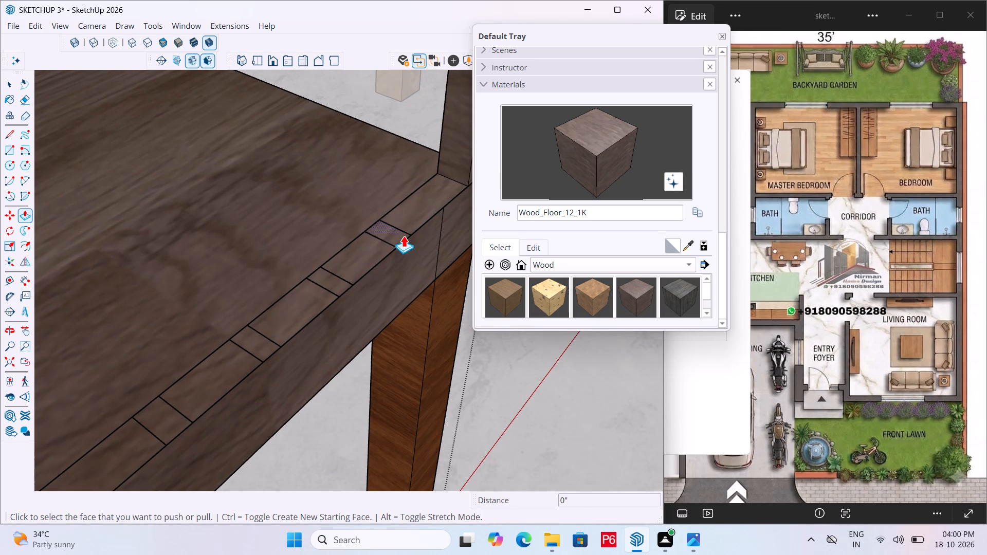
{"action": "left_click", "coordinate": [385, 224]}
{"action": "scroll", "coordinate": [260, 335], "scroll_direction": "down", "scroll_amount": 10}
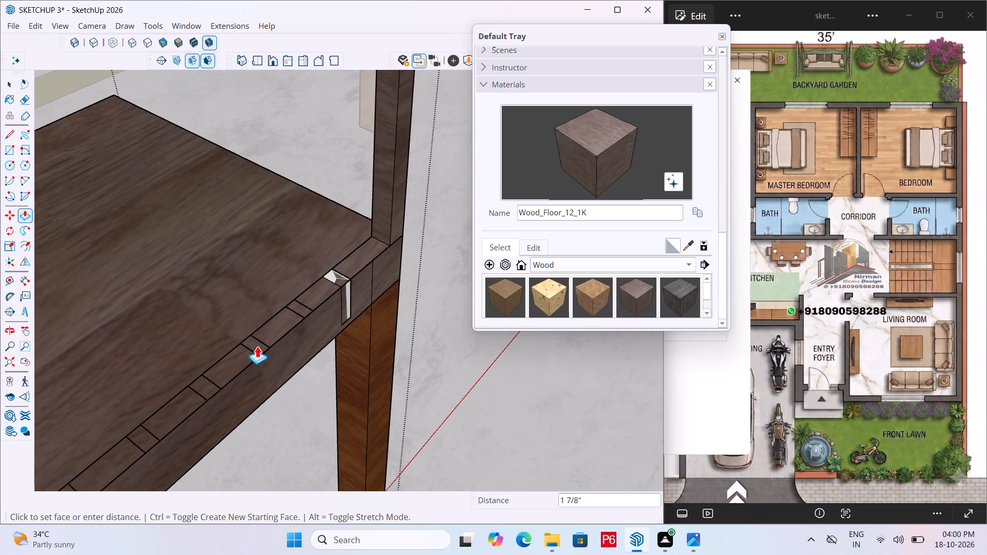
{"action": "scroll", "coordinate": [257, 346], "scroll_direction": "down", "scroll_amount": 3}
{"action": "scroll", "coordinate": [302, 348], "scroll_direction": "down", "scroll_amount": 5}
{"action": "left_click", "coordinate": [319, 173]}
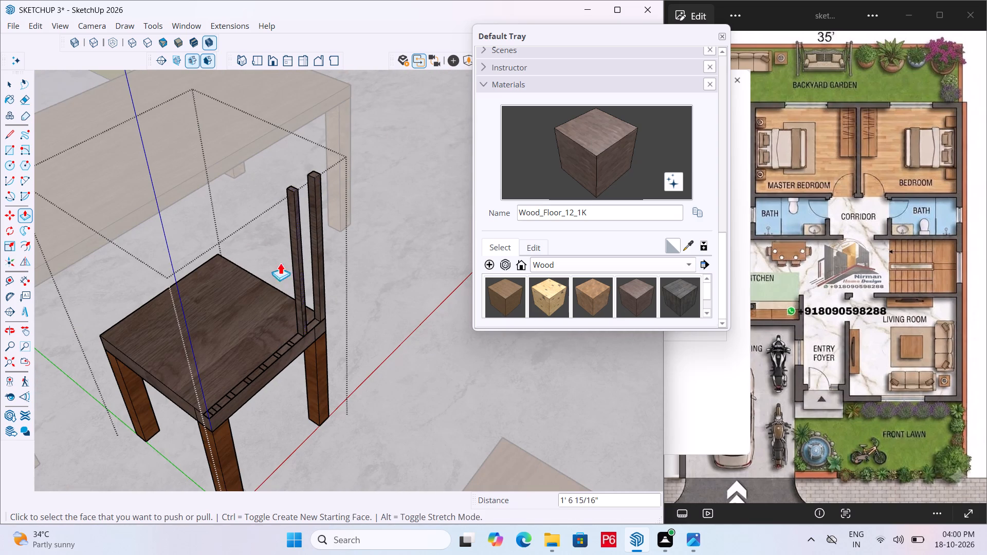
Repeat the same extrusion on the second to fifth small rectangles from the corner post.
{"action": "scroll", "coordinate": [294, 374], "scroll_direction": "up", "scroll_amount": 12}
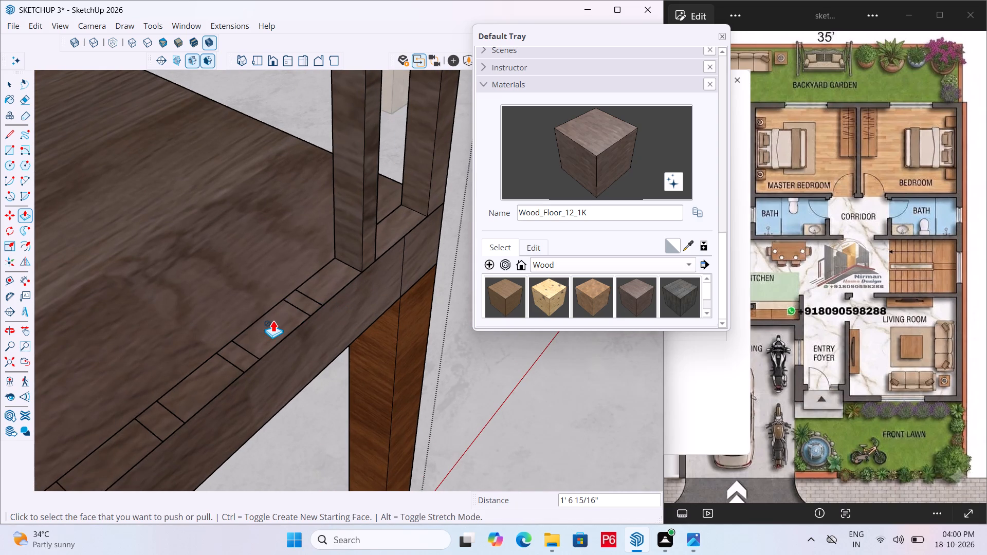
{"action": "scroll", "coordinate": [286, 312], "scroll_direction": "up", "scroll_amount": 5}
{"action": "double_click", "coordinate": [317, 300]}
{"action": "left_click", "coordinate": [197, 383]}
{"action": "left_click_drag", "start_coordinate": [197, 383], "coordinate": [208, 374]}
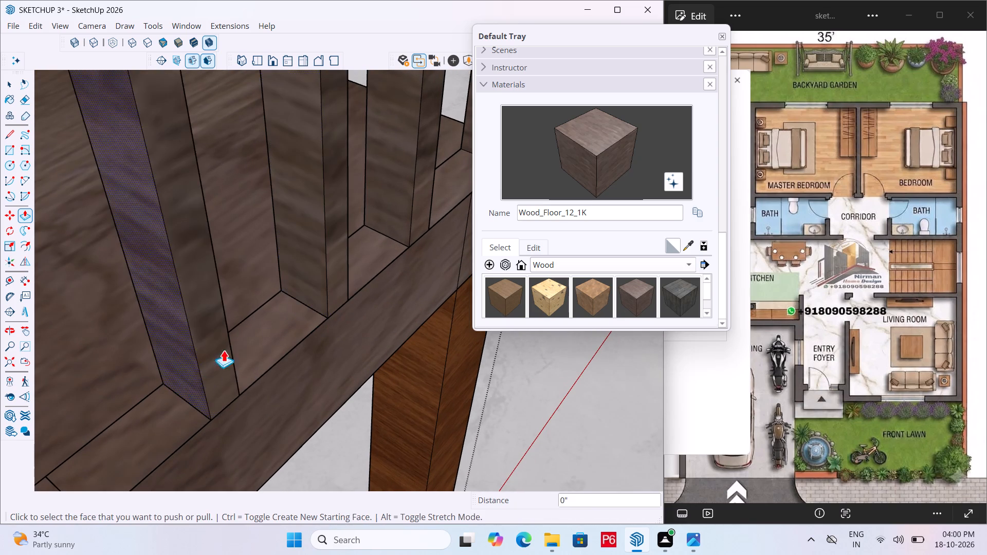
{"action": "scroll", "coordinate": [347, 241], "scroll_direction": "down", "scroll_amount": 12}
{"action": "scroll", "coordinate": [258, 319], "scroll_direction": "up", "scroll_amount": 11}
{"action": "double_click", "coordinate": [290, 309]}
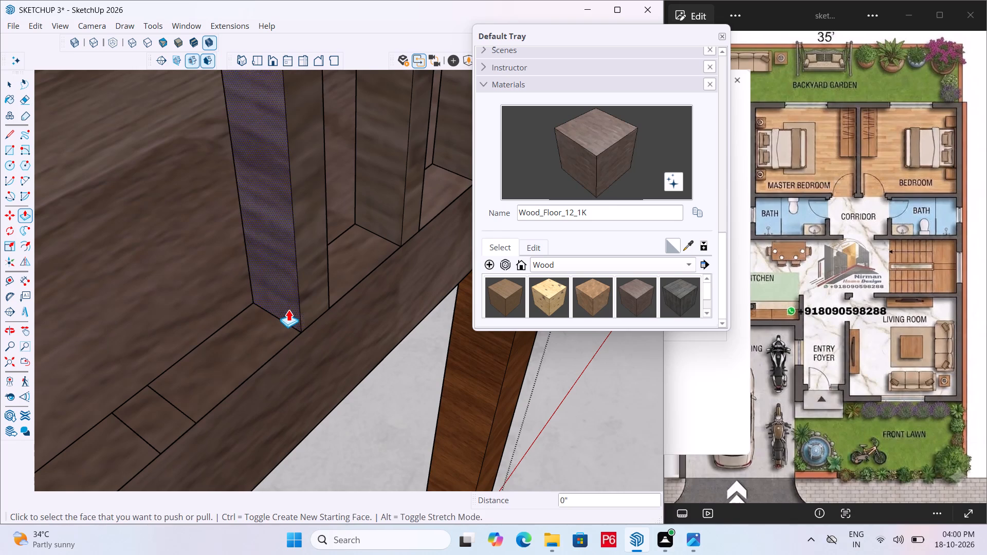
{"action": "double_click", "coordinate": [161, 411]}
Repeat the same extrusion on the last three small rectangles up to the opposite seat corner.
{"action": "scroll", "coordinate": [371, 188], "scroll_direction": "down", "scroll_amount": 7}
{"action": "scroll", "coordinate": [142, 381], "scroll_direction": "up", "scroll_amount": 6}
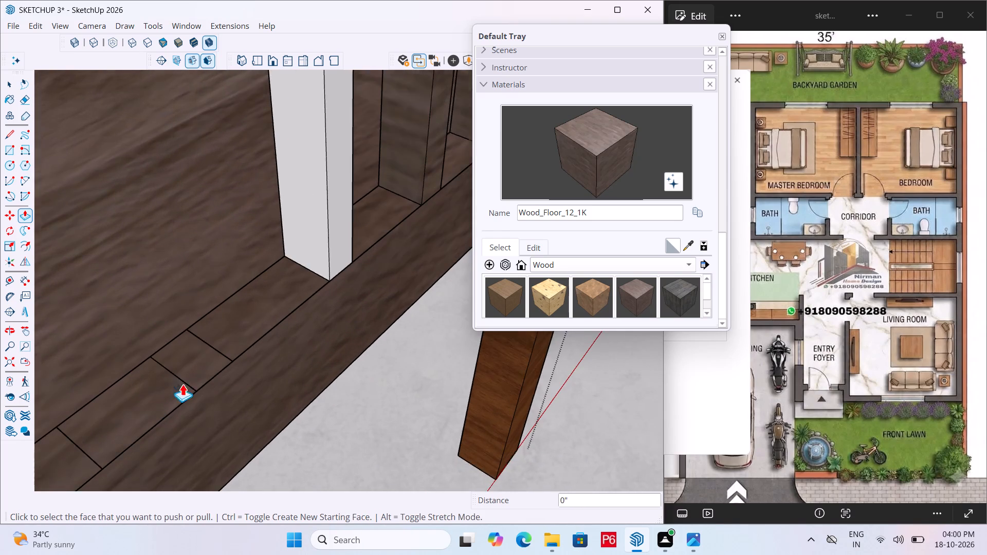
{"action": "double_click", "coordinate": [212, 362]}
{"action": "scroll", "coordinate": [291, 244], "scroll_direction": "down", "scroll_amount": 7}
{"action": "double_click", "coordinate": [192, 362]}
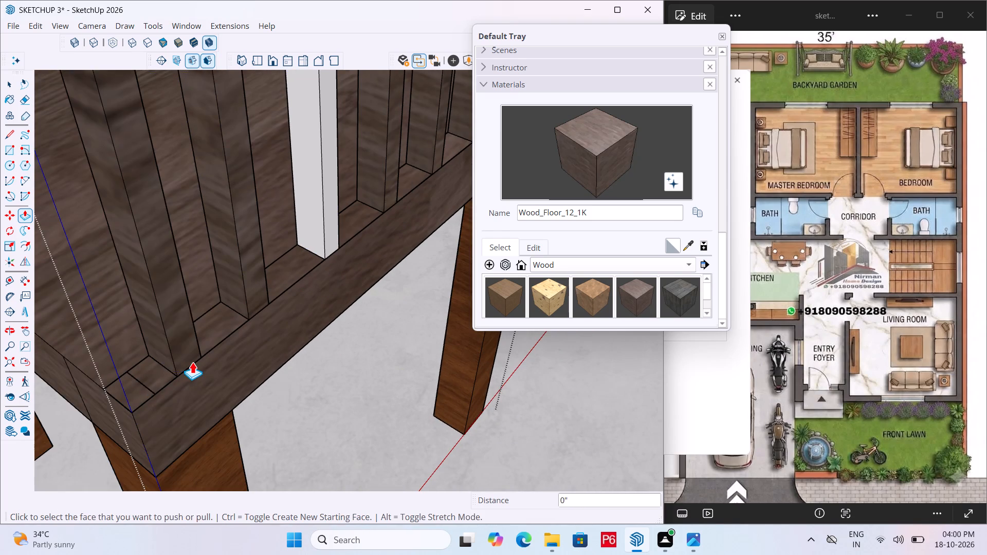
{"action": "double_click", "coordinate": [128, 392]}
{"action": "scroll", "coordinate": [206, 399], "scroll_direction": "down", "scroll_amount": 4}
{"action": "key", "text": "Escape"}
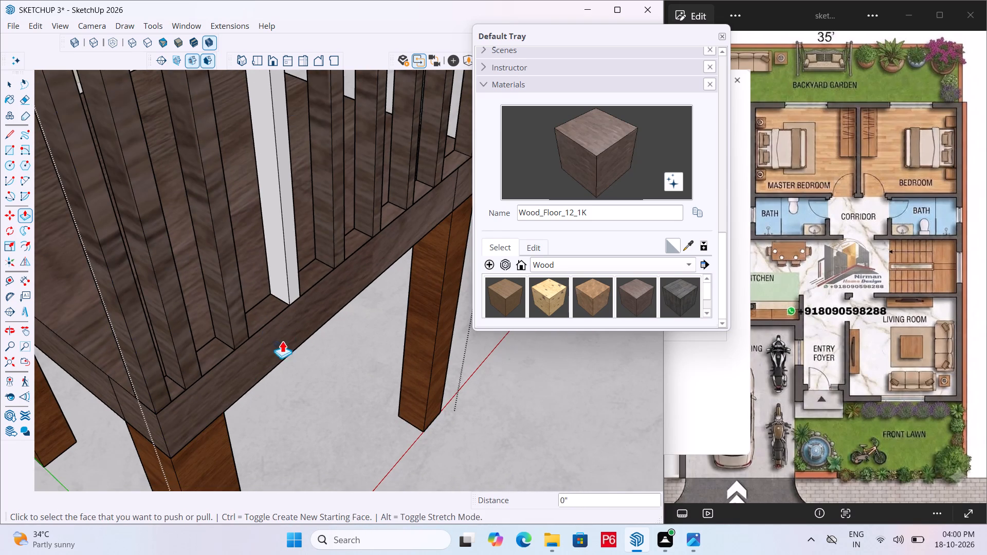
Paint the two rear-visible faces of the white backrest post with Wood_Floor_12_1K.
{"action": "left_click_drag", "start_coordinate": [623, 298], "coordinate": [636, 298]}
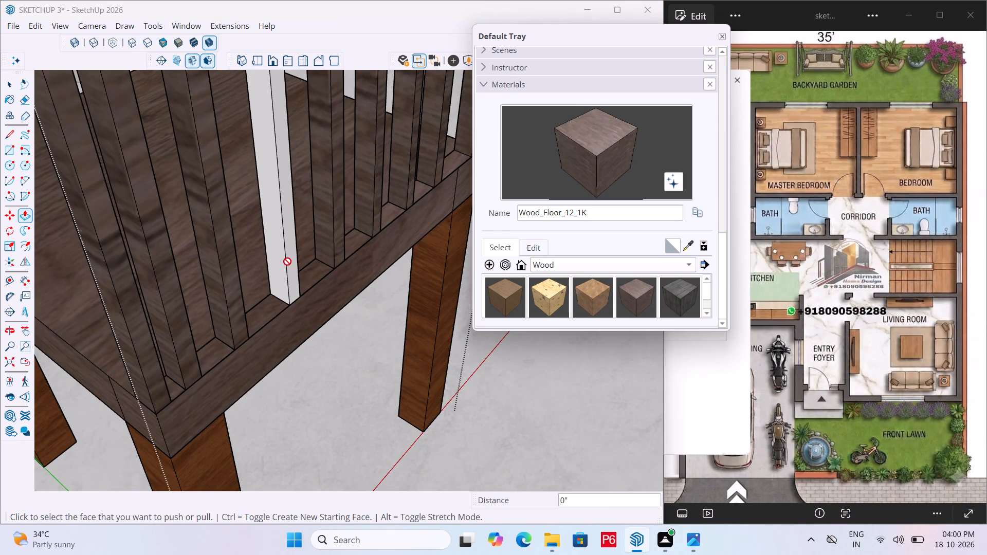
{"action": "left_click", "coordinate": [286, 262]}
{"action": "key", "text": "space"}
{"action": "left_click", "coordinate": [635, 290]}
{"action": "left_click", "coordinate": [285, 247]}
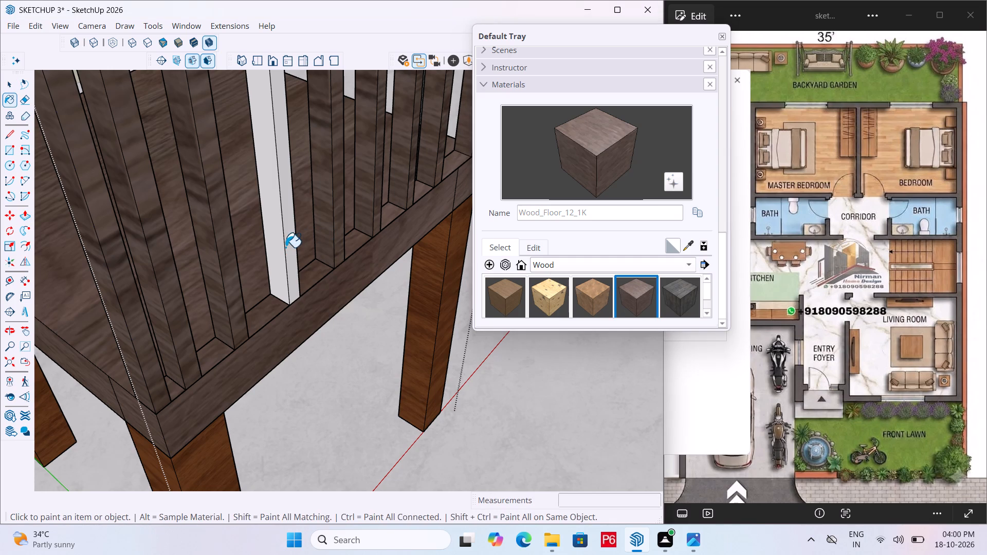
{"action": "left_click_drag", "start_coordinate": [277, 251], "coordinate": [285, 247]}
{"action": "left_click", "coordinate": [289, 246]}
{"action": "key", "text": "space"}
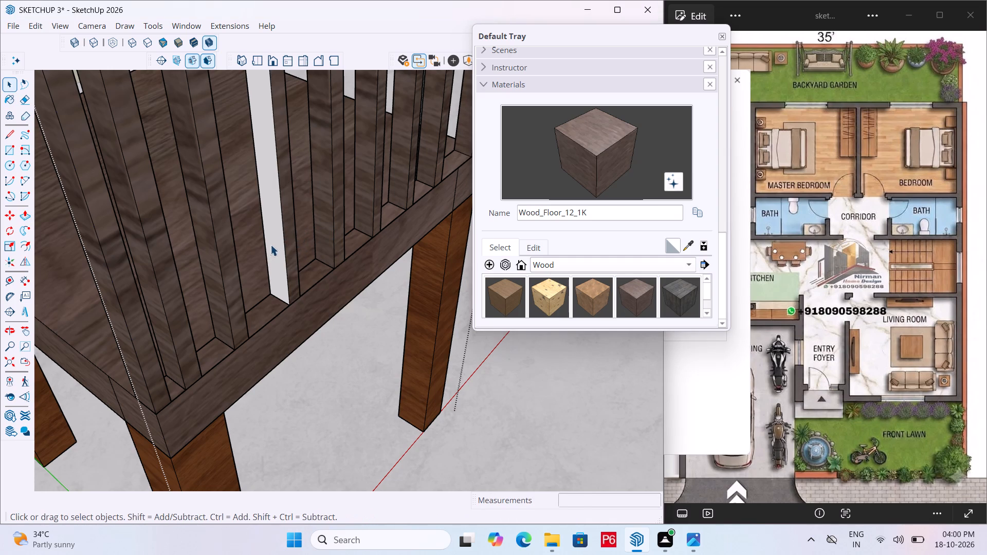
{"action": "left_click", "coordinate": [632, 291]}
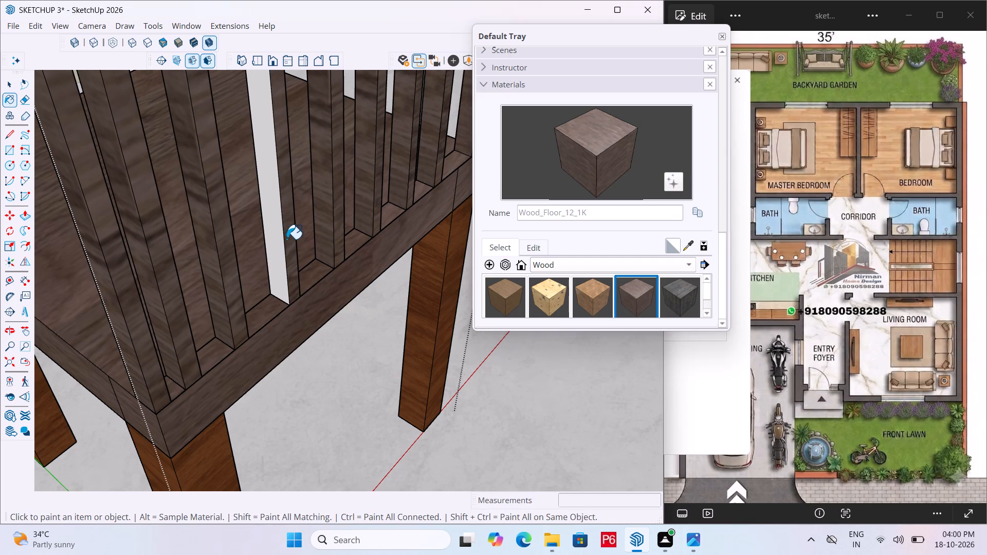
{"action": "left_click", "coordinate": [276, 236]}
Paint the top and the remaining white side faces of the same backrest post with Wood_Floor_12_1K.
{"action": "scroll", "coordinate": [95, 313], "scroll_direction": "down", "scroll_amount": 5}
{"action": "middle_click_drag", "start_coordinate": [100, 326], "coordinate": [150, 358]}
{"action": "scroll", "coordinate": [149, 340], "scroll_direction": "down", "scroll_amount": 4}
{"action": "middle_click_drag", "start_coordinate": [134, 344], "coordinate": [299, 364]}
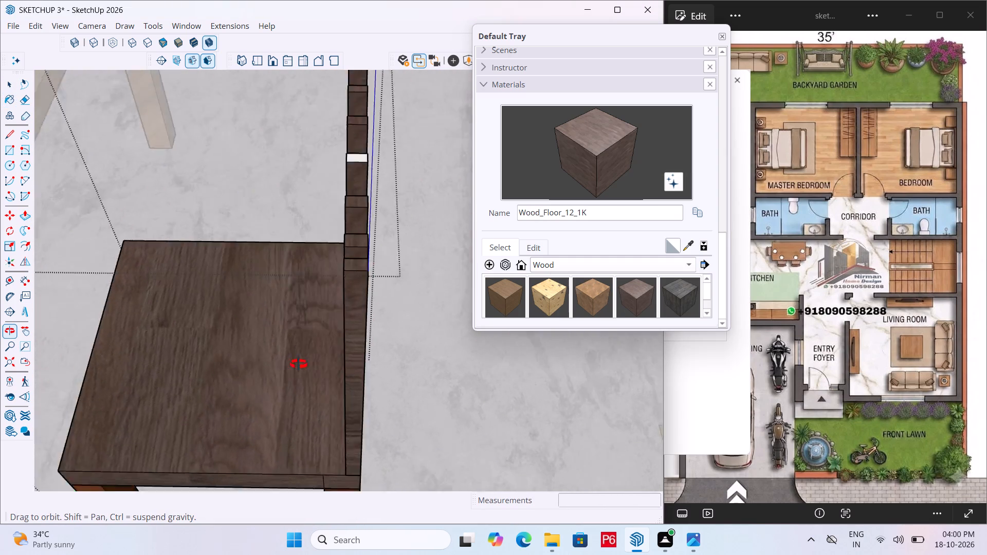
{"action": "middle_click_drag", "start_coordinate": [299, 364], "coordinate": [417, 380]}
{"action": "scroll", "coordinate": [121, 325], "scroll_direction": "down", "scroll_amount": 6}
{"action": "middle_click_drag", "start_coordinate": [287, 321], "coordinate": [410, 299]}
{"action": "scroll", "coordinate": [410, 299], "scroll_direction": "up", "scroll_amount": 5}
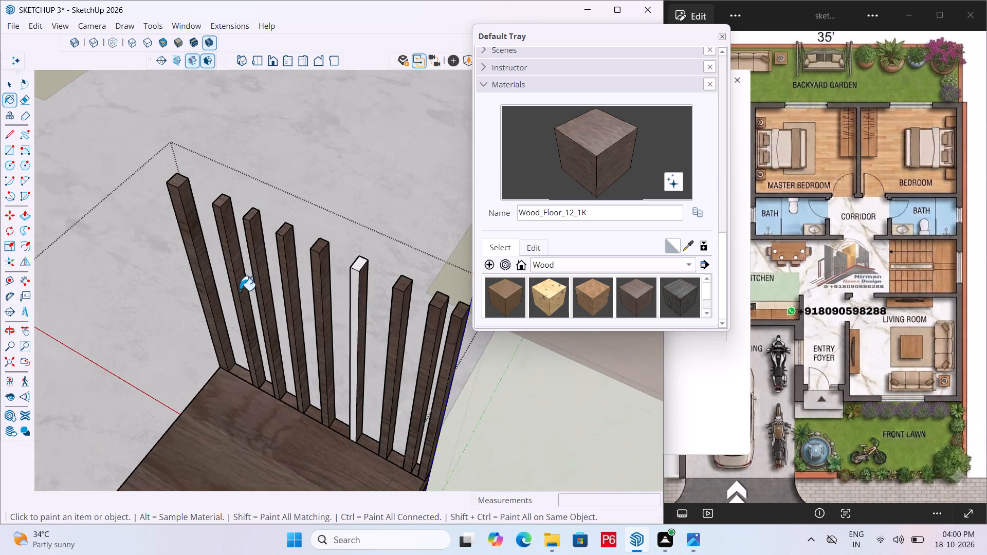
{"action": "scroll", "coordinate": [378, 298], "scroll_direction": "up", "scroll_amount": 6}
{"action": "left_click", "coordinate": [435, 256]}
{"action": "left_click", "coordinate": [454, 124]}
{"action": "scroll", "coordinate": [117, 318], "scroll_direction": "down", "scroll_amount": 4}
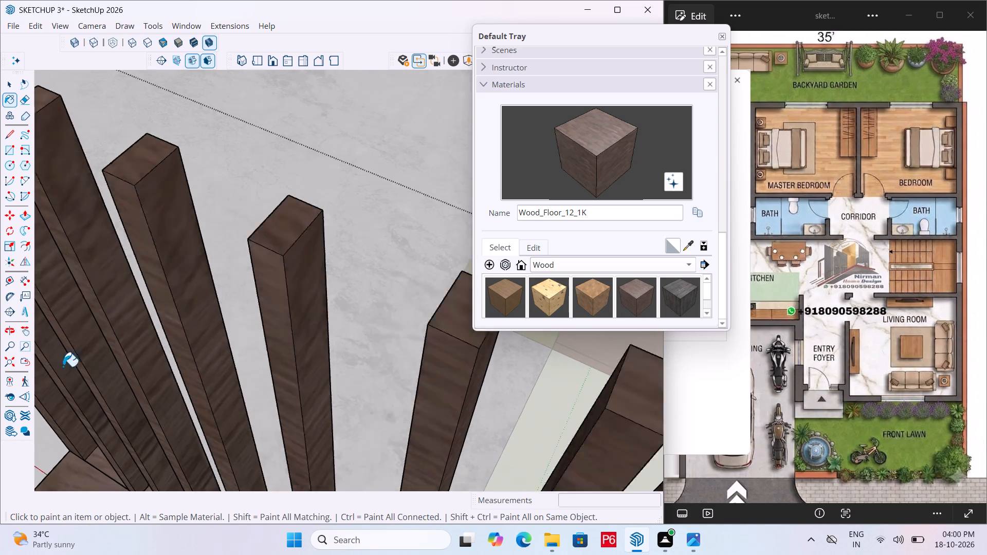
{"action": "scroll", "coordinate": [63, 366], "scroll_direction": "down", "scroll_amount": 8}
{"action": "middle_click_drag", "start_coordinate": [63, 361], "coordinate": [517, 151]}
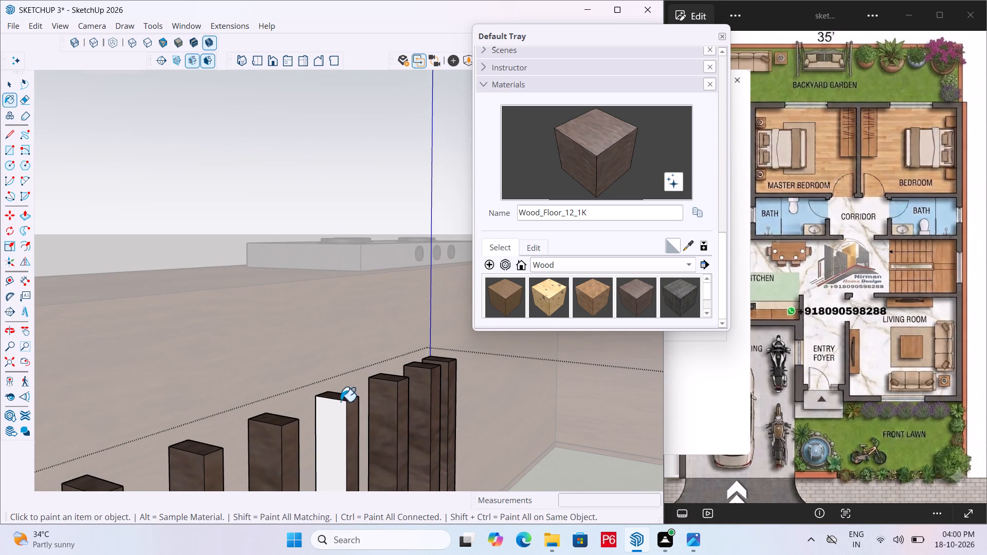
{"action": "left_click", "coordinate": [319, 433]}
Save the model.
{"action": "scroll", "coordinate": [255, 305], "scroll_direction": "down", "scroll_amount": 7}
{"action": "key", "text": "ctrl+s"}
{"action": "key", "text": "ctrl+s"}
{"action": "key", "text": "ctrl+s"}
{"action": "scroll", "coordinate": [196, 305], "scroll_direction": "down", "scroll_amount": 3, "text": "ctrl"}
{"action": "key", "text": "ctrl+s"}
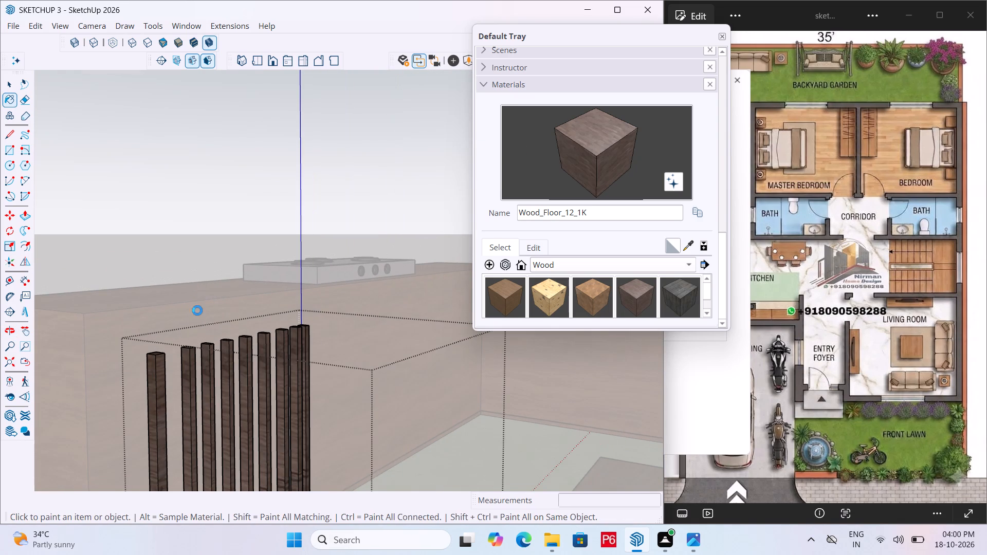
{"action": "scroll", "coordinate": [197, 310], "scroll_direction": "down", "scroll_amount": 2, "text": "ctrl"}
{"action": "key", "text": "ctrl+s"}
Examine the whole chair with its slatted backrest from several sides beside the dining table.
{"action": "scroll", "coordinate": [136, 284], "scroll_direction": "down", "scroll_amount": 6}
{"action": "scroll", "coordinate": [229, 290], "scroll_direction": "down", "scroll_amount": 7}
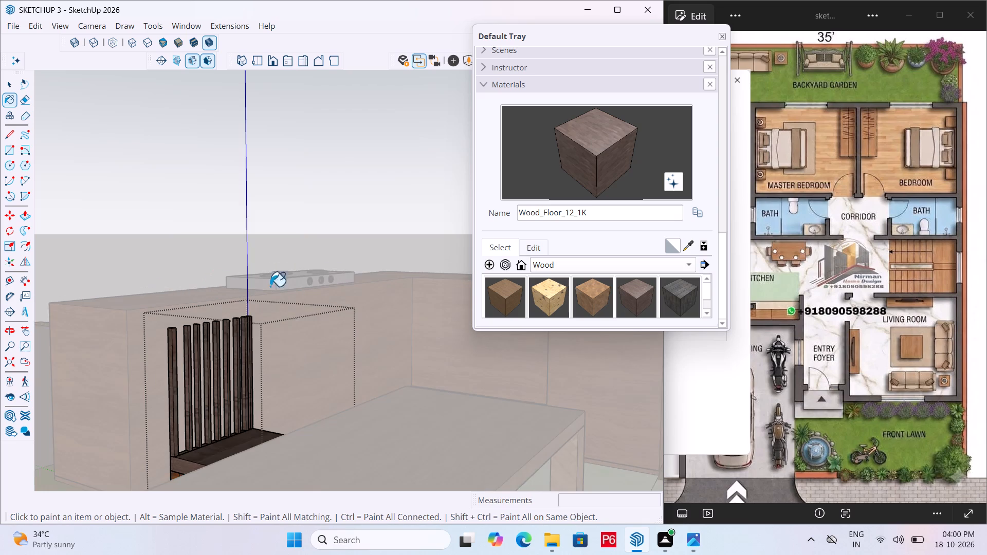
{"action": "scroll", "coordinate": [216, 283], "scroll_direction": "down", "scroll_amount": 5}
{"action": "middle_click_drag", "start_coordinate": [191, 372], "coordinate": [390, 456]}
{"action": "middle_click_drag", "start_coordinate": [285, 394], "coordinate": [383, 434]}
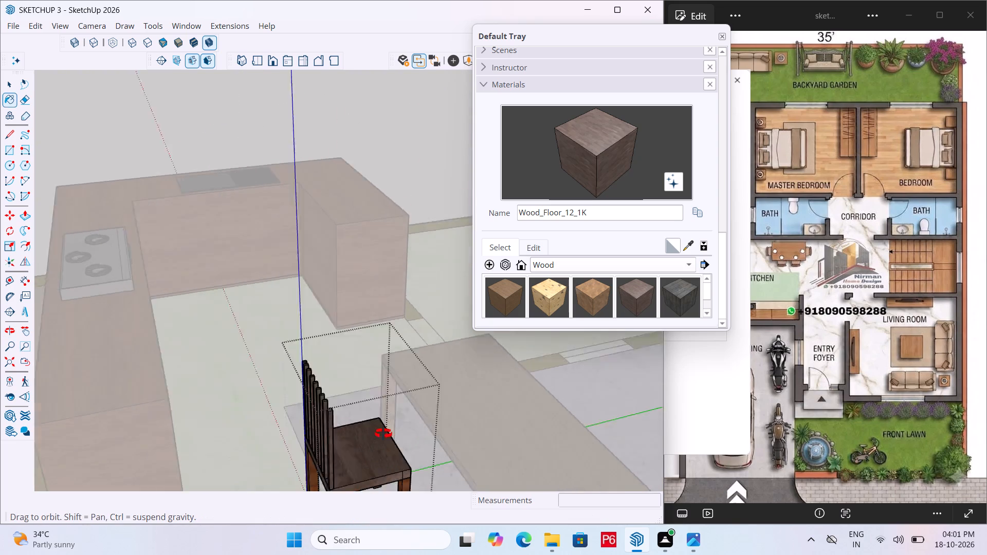
{"action": "middle_click_drag", "start_coordinate": [383, 434], "coordinate": [466, 416]}
{"action": "scroll", "coordinate": [196, 367], "scroll_direction": "down", "scroll_amount": 6}
{"action": "middle_click_drag", "start_coordinate": [446, 401], "coordinate": [503, 385]}
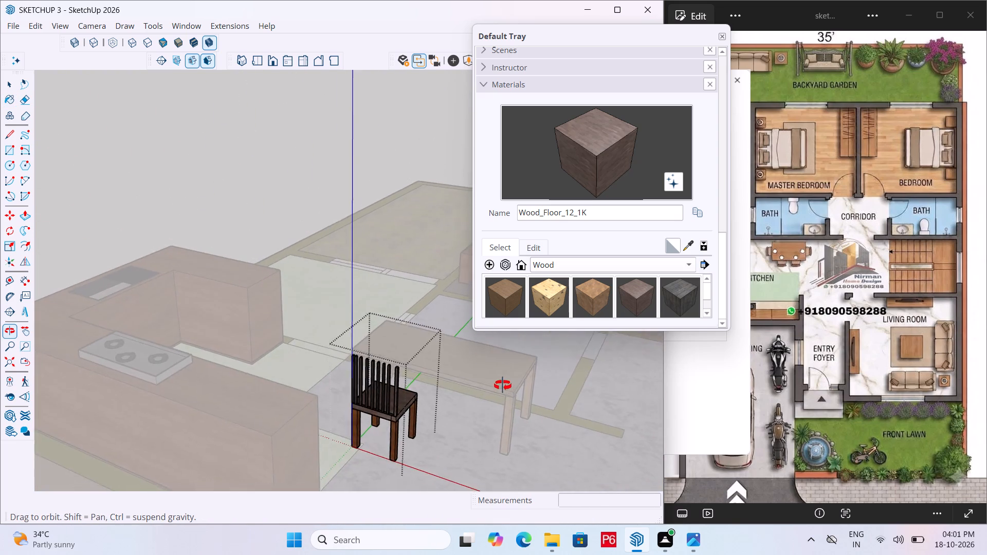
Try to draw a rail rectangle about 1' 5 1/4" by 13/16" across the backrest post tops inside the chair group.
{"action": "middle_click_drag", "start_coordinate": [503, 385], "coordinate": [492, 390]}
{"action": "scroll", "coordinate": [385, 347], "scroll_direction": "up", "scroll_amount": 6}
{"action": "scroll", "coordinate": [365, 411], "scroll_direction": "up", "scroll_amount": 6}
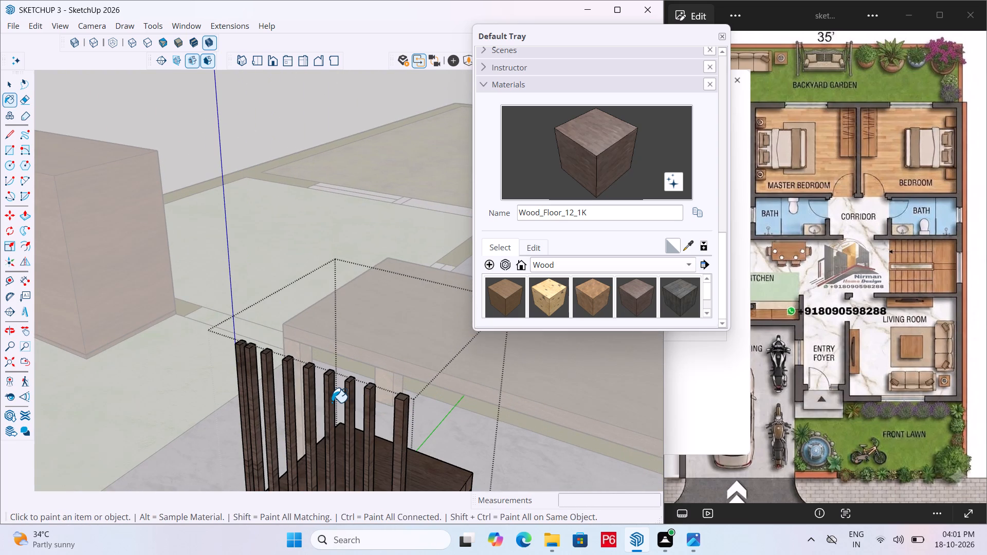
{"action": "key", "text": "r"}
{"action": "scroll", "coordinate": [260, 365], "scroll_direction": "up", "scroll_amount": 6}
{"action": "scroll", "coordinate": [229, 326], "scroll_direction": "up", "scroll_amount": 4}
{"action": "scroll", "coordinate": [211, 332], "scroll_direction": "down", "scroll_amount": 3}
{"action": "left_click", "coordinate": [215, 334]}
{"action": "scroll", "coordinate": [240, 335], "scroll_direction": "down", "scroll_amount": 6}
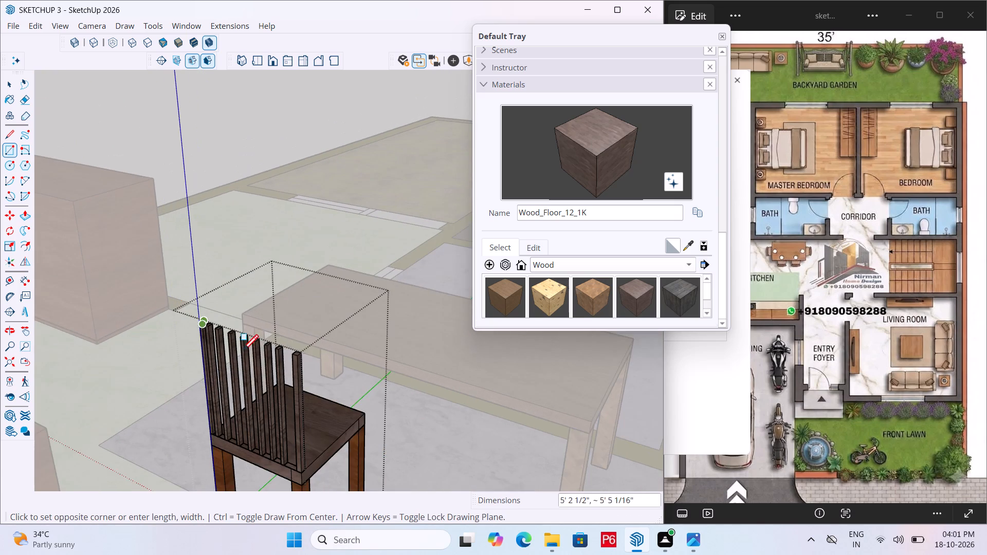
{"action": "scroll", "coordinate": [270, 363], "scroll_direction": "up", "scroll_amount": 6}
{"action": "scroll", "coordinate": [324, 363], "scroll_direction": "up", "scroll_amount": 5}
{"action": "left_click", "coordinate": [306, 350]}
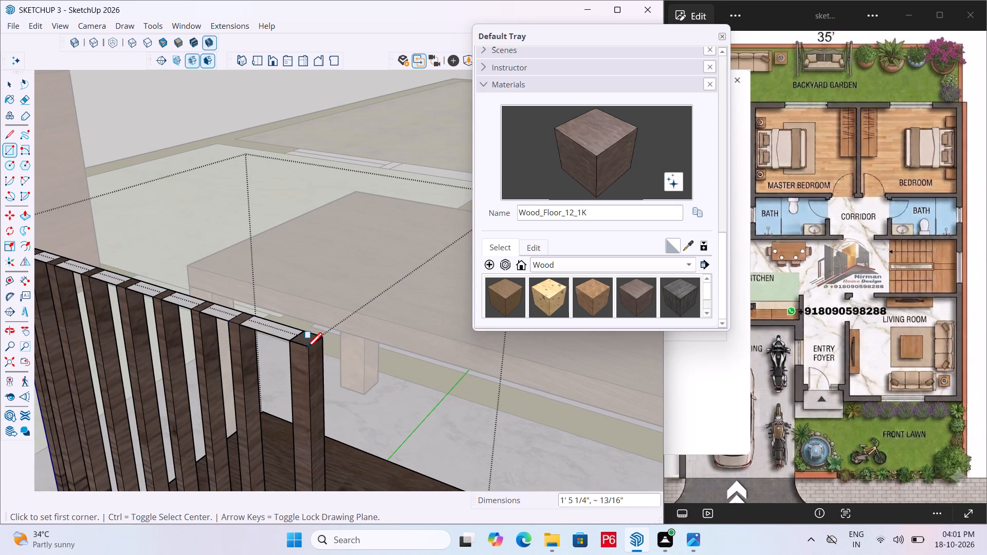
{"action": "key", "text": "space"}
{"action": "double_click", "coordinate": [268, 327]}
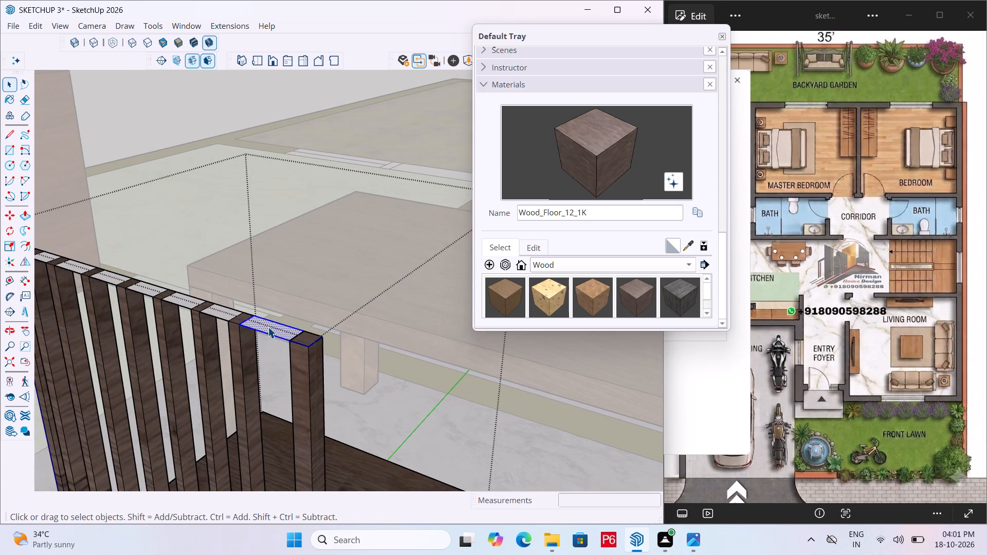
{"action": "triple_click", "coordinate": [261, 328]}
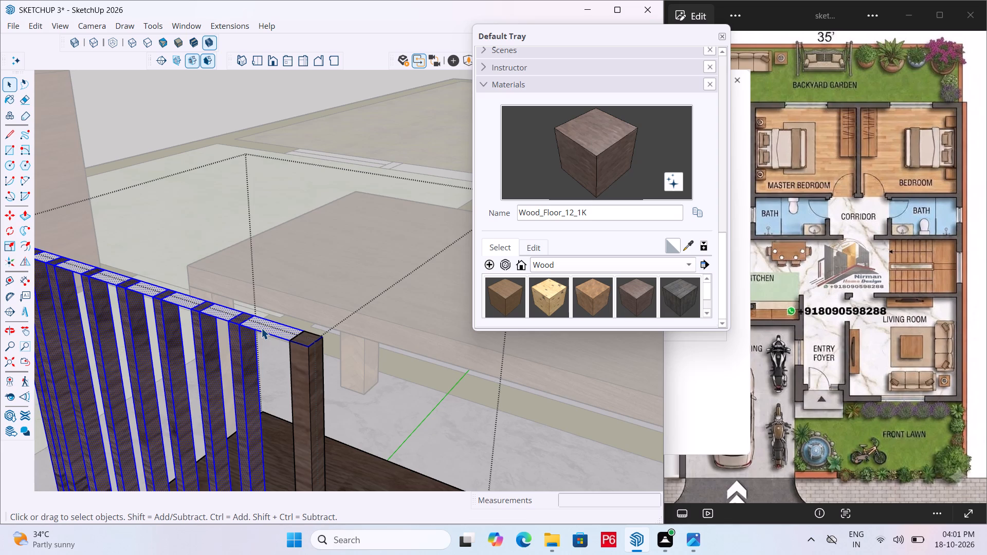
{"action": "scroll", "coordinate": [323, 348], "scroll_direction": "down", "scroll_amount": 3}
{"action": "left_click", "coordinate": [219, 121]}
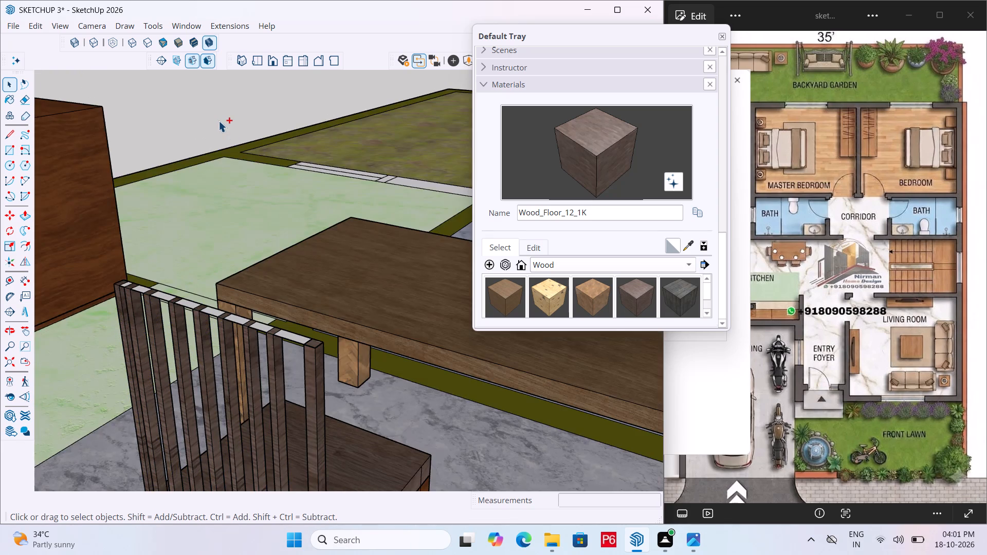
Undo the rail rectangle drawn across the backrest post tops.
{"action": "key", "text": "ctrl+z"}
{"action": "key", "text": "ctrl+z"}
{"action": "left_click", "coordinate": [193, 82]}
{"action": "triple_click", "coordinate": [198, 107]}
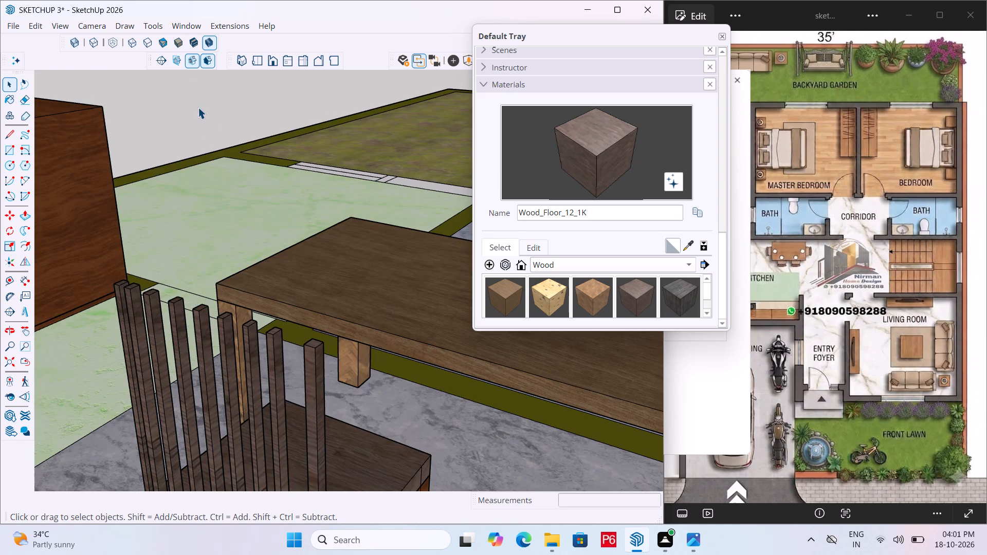
Outside the chair group, draw a rectangle about 1' 5 1/4" by 13/16" across the tops of all backrest posts.
{"action": "scroll", "coordinate": [255, 200], "scroll_direction": "up", "scroll_amount": 5}
{"action": "scroll", "coordinate": [297, 177], "scroll_direction": "down", "scroll_amount": 6}
{"action": "scroll", "coordinate": [274, 286], "scroll_direction": "up", "scroll_amount": 5}
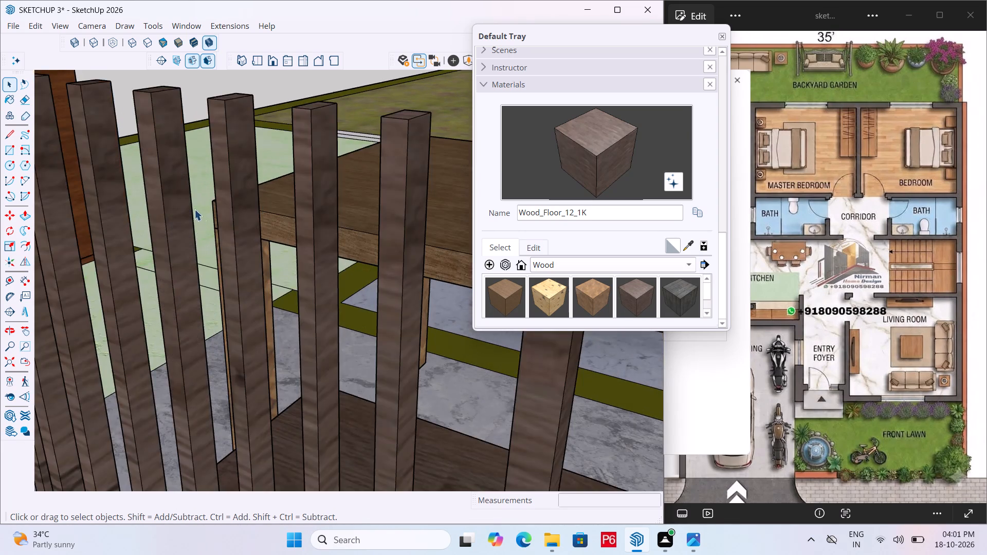
{"action": "middle_click_drag", "start_coordinate": [213, 242], "coordinate": [245, 302]}
{"action": "scroll", "coordinate": [197, 227], "scroll_direction": "down", "scroll_amount": 6}
{"action": "middle_click_drag", "start_coordinate": [290, 320], "coordinate": [278, 334]}
{"action": "key", "text": "r"}
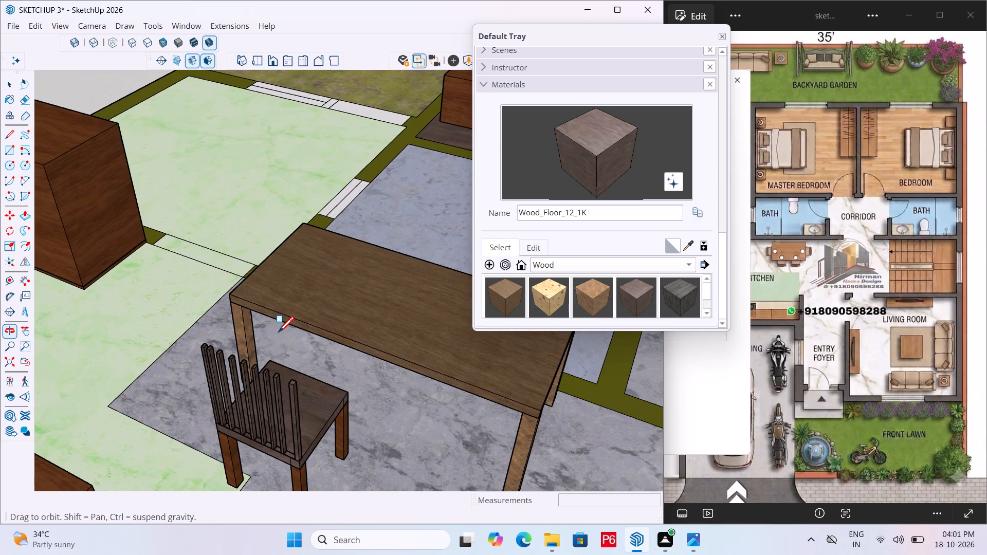
{"action": "scroll", "coordinate": [188, 350], "scroll_direction": "up", "scroll_amount": 9}
{"action": "left_click", "coordinate": [298, 316]}
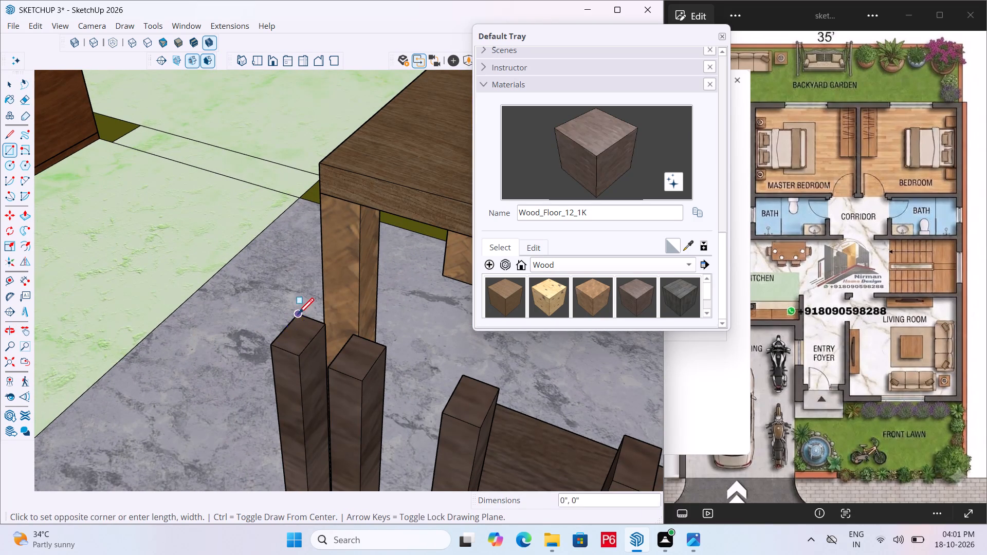
{"action": "scroll", "coordinate": [228, 318], "scroll_direction": "down", "scroll_amount": 6}
{"action": "scroll", "coordinate": [164, 293], "scroll_direction": "down", "scroll_amount": 4}
{"action": "scroll", "coordinate": [275, 357], "scroll_direction": "up", "scroll_amount": 5}
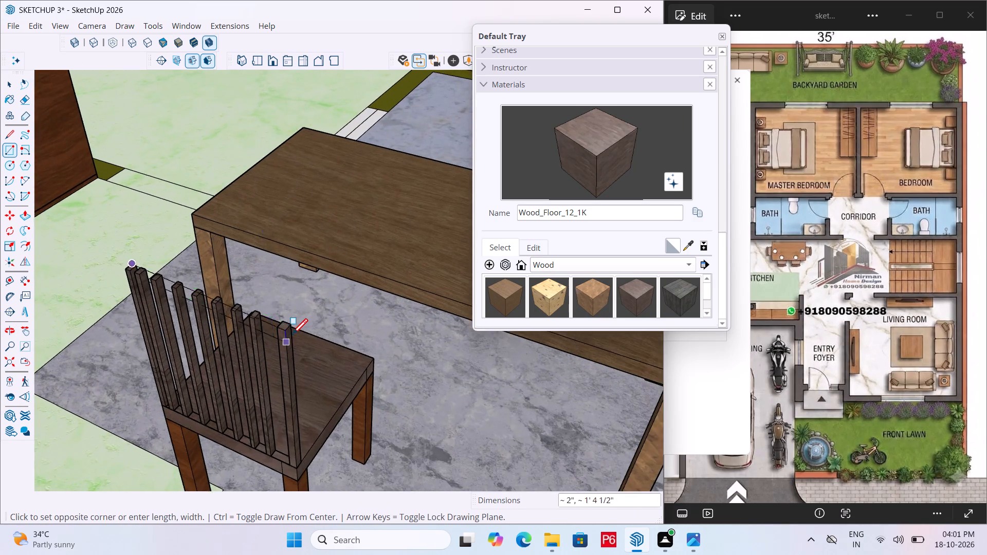
{"action": "scroll", "coordinate": [294, 334], "scroll_direction": "up", "scroll_amount": 5}
{"action": "left_click", "coordinate": [273, 327]}
{"action": "key", "text": "space"}
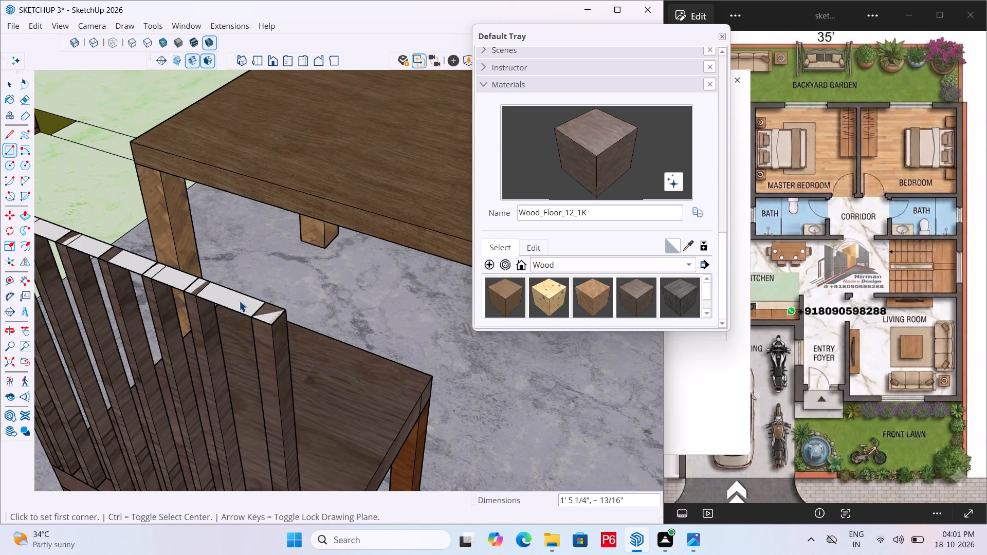
Make the rectangle on the post tops a group and paint it with Wood_Floor_12_1K.
{"action": "double_click", "coordinate": [236, 303]}
{"action": "right_click", "coordinate": [227, 302]}
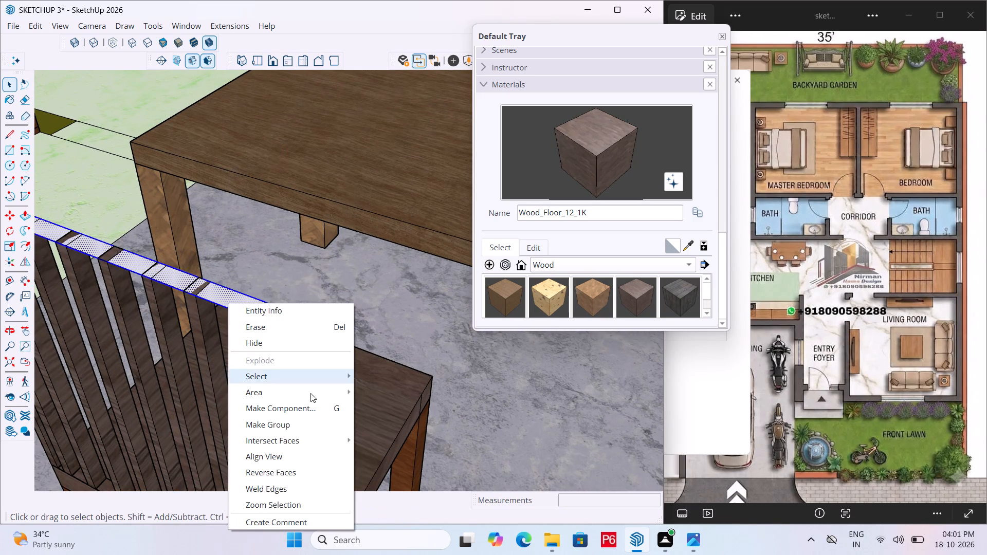
{"action": "left_click", "coordinate": [308, 426]}
{"action": "left_click", "coordinate": [637, 303]}
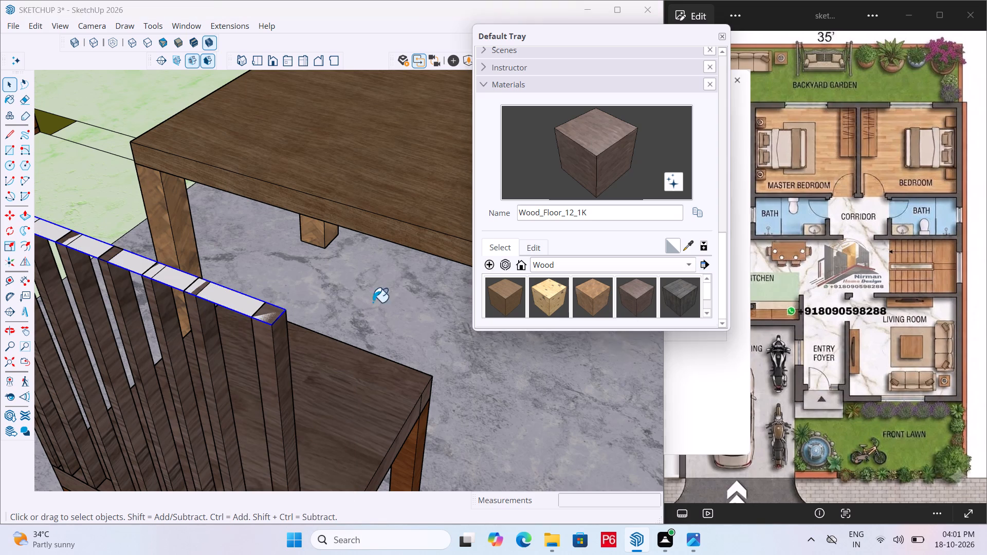
{"action": "left_click", "coordinate": [223, 302]}
Extrude the face inside the rail group upward about 13/16" to form the backrest's top rail.
{"action": "key", "text": "p"}
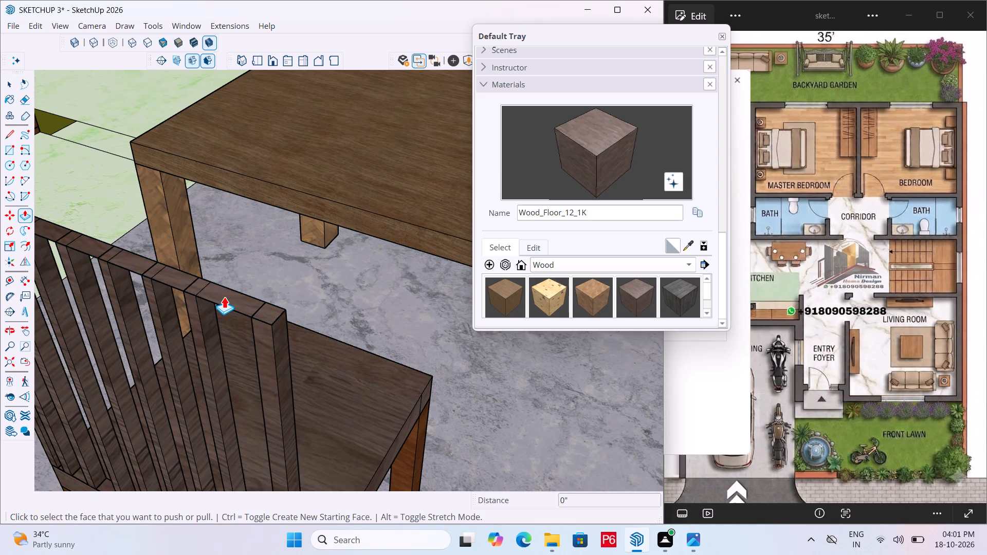
{"action": "left_click", "coordinate": [231, 300]}
{"action": "left_click", "coordinate": [232, 301]}
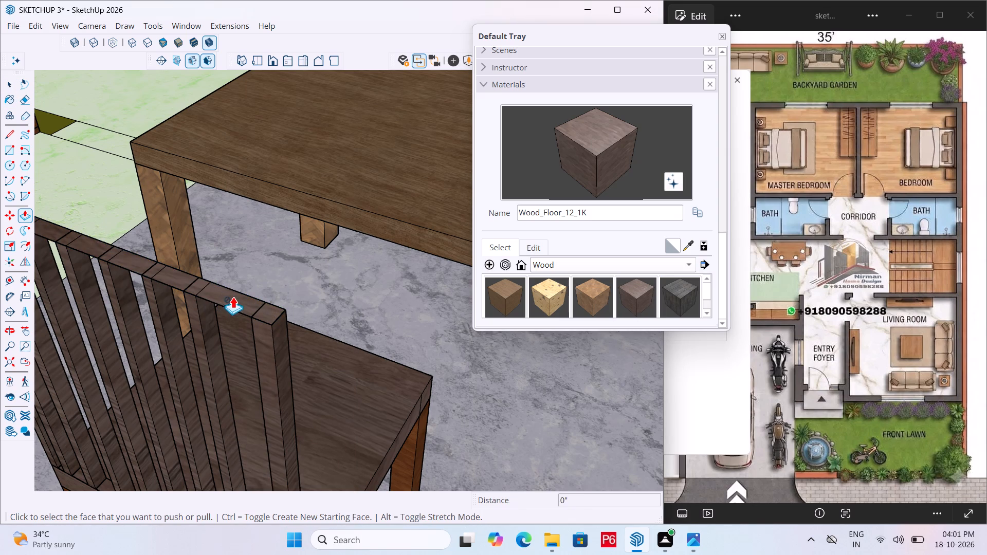
{"action": "key", "text": "space"}
{"action": "double_click", "coordinate": [239, 305]}
{"action": "key", "text": "p"}
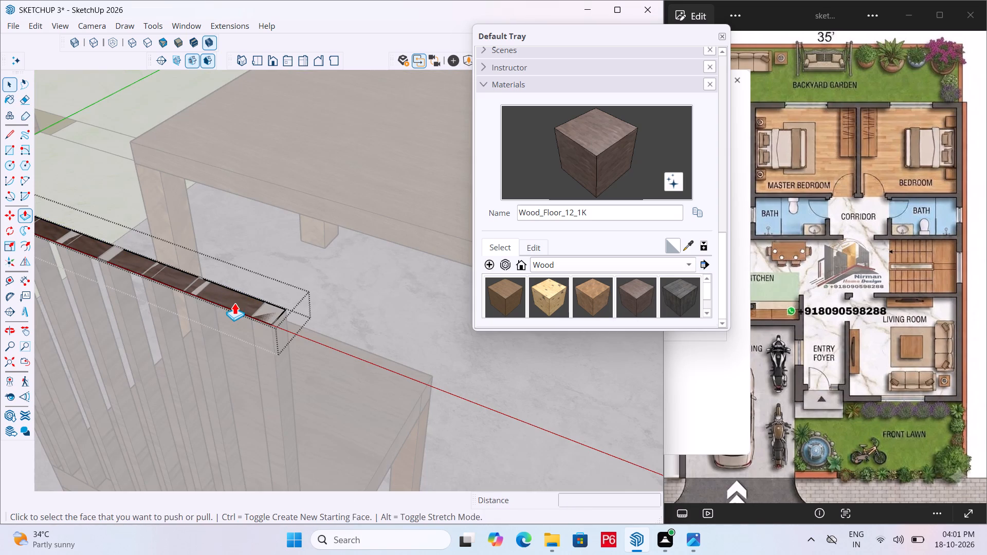
{"action": "left_click", "coordinate": [229, 294]}
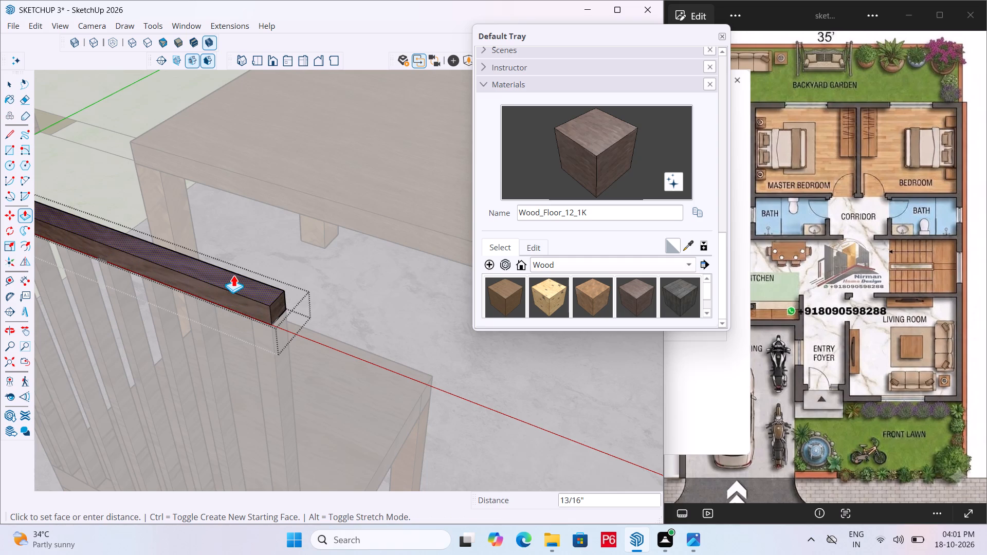
{"action": "left_click", "coordinate": [236, 280]}
{"action": "scroll", "coordinate": [289, 280], "scroll_direction": "down", "scroll_amount": 11}
{"action": "key", "text": "space"}
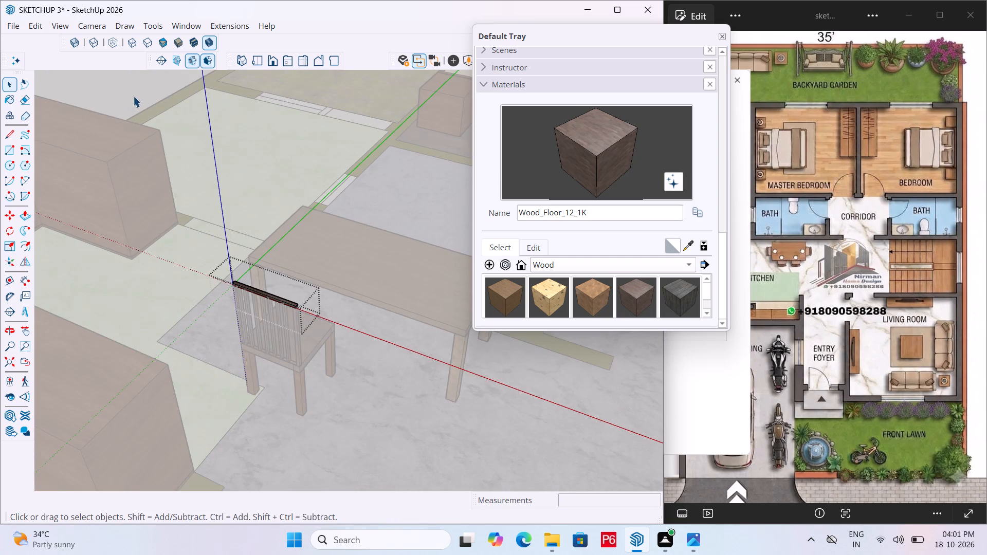
{"action": "double_click", "coordinate": [134, 96]}
Save the model.
{"action": "key", "text": "ctrl+s"}
{"action": "key", "text": "ctrl+s"}
Combine the chair and the backrest's top rail into one group.
{"action": "middle_click_drag", "start_coordinate": [364, 316], "coordinate": [133, 293]}
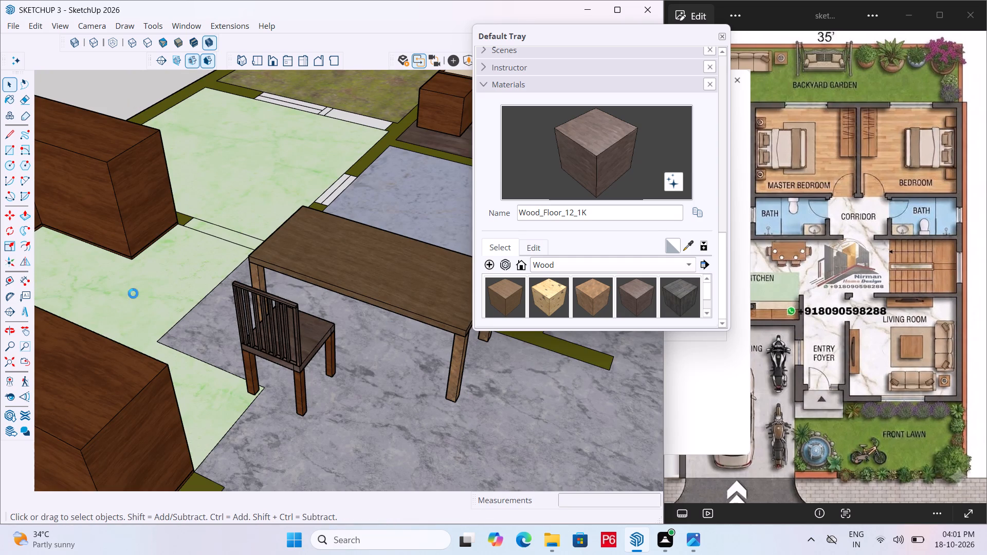
{"action": "middle_click_drag", "start_coordinate": [133, 293], "coordinate": [112, 293]}
{"action": "middle_click_drag", "start_coordinate": [328, 311], "coordinate": [465, 323]}
{"action": "scroll", "coordinate": [322, 311], "scroll_direction": "down", "scroll_amount": 1}
{"action": "scroll", "coordinate": [237, 317], "scroll_direction": "up", "scroll_amount": 2}
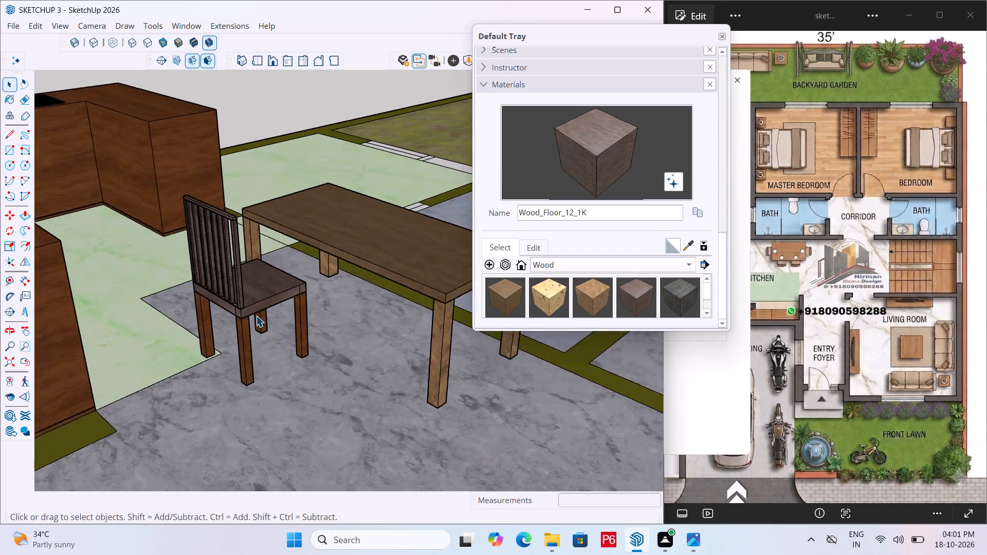
{"action": "scroll", "coordinate": [256, 316], "scroll_direction": "up", "scroll_amount": 7}
{"action": "left_click", "coordinate": [232, 345]}
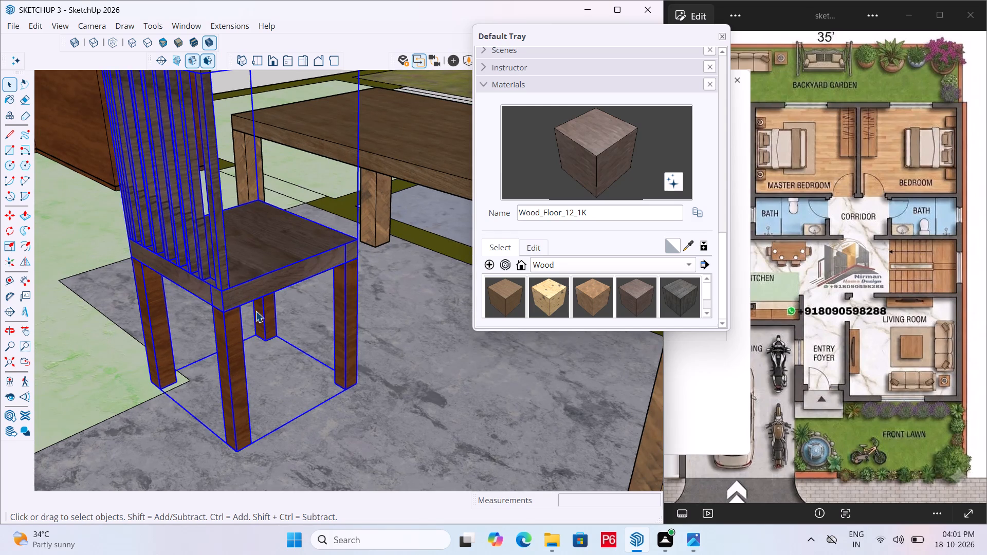
{"action": "scroll", "coordinate": [277, 373], "scroll_direction": "down", "scroll_amount": 4}
{"action": "scroll", "coordinate": [181, 196], "scroll_direction": "up", "scroll_amount": 5}
{"action": "left_click", "coordinate": [257, 220], "text": "ctrl"}
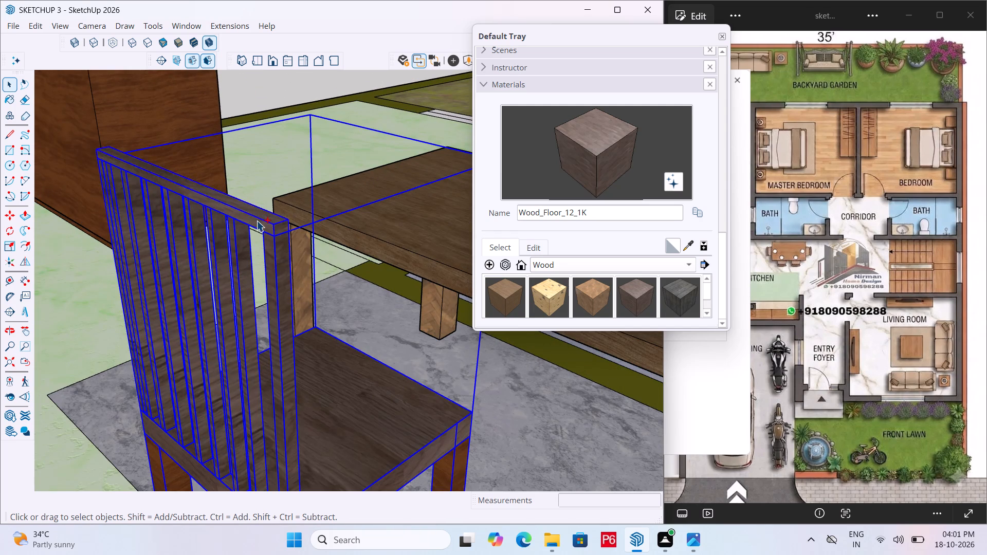
{"action": "right_click", "coordinate": [257, 221]}
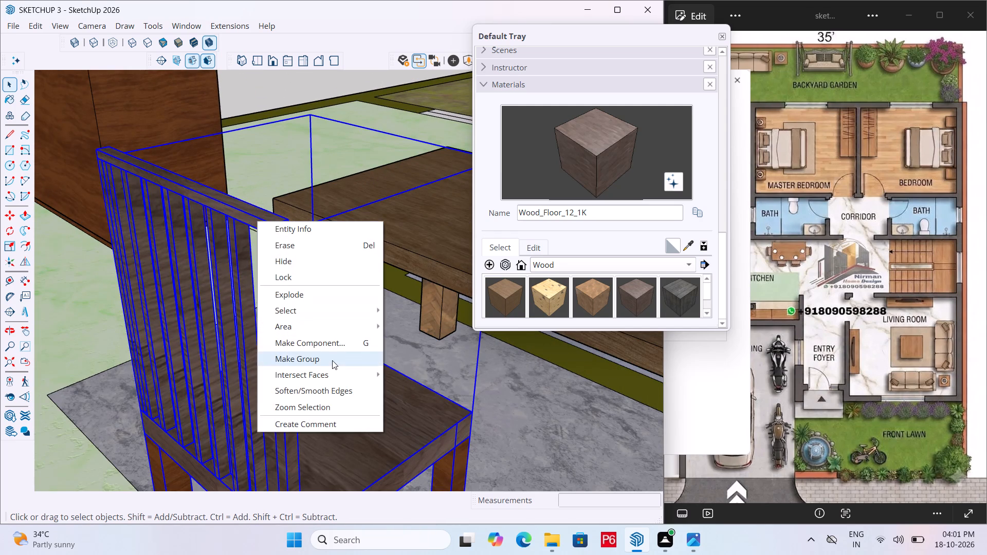
{"action": "left_click", "coordinate": [332, 360]}
Copy the chair group about 2' 1 1/2" along the long side of the dining table.
{"action": "scroll", "coordinate": [207, 227], "scroll_direction": "down", "scroll_amount": 13}
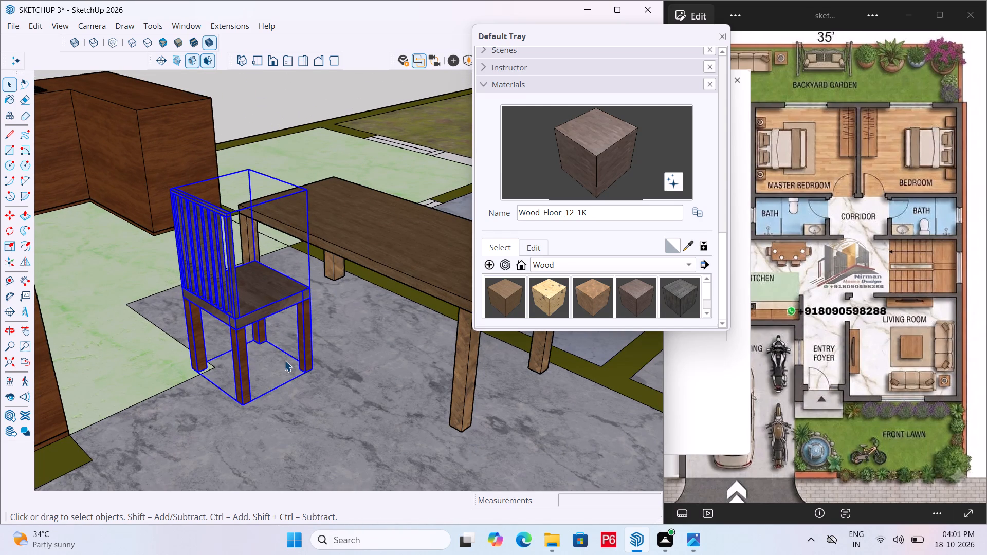
{"action": "key", "text": "m"}
{"action": "left_click", "coordinate": [313, 372]}
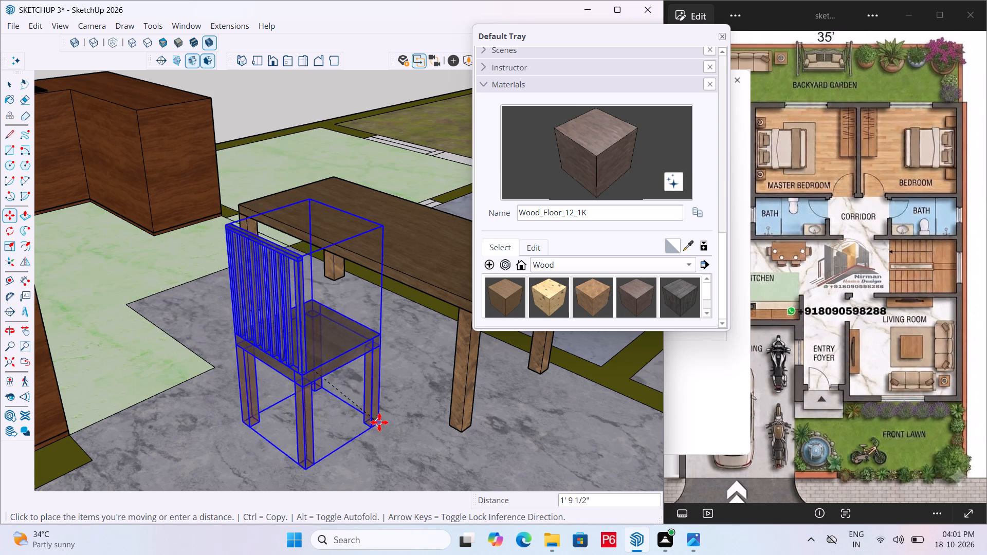
{"action": "left_click", "coordinate": [410, 430]}
Examine the placement of the two chairs relative to the dining table from several sides.
{"action": "scroll", "coordinate": [307, 354], "scroll_direction": "down", "scroll_amount": 4}
{"action": "middle_click_drag", "start_coordinate": [305, 354], "coordinate": [239, 341]}
{"action": "middle_click_drag", "start_coordinate": [373, 343], "coordinate": [97, 382]}
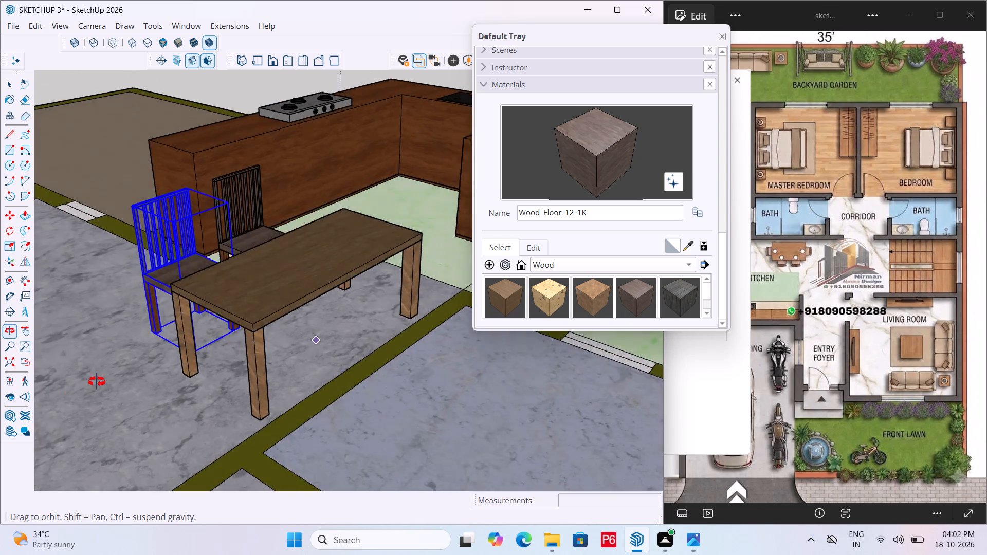
{"action": "middle_click_drag", "start_coordinate": [97, 382], "coordinate": [299, 394]}
{"action": "scroll", "coordinate": [303, 395], "scroll_direction": "up", "scroll_amount": 4}
{"action": "middle_click_drag", "start_coordinate": [140, 340], "coordinate": [239, 343]}
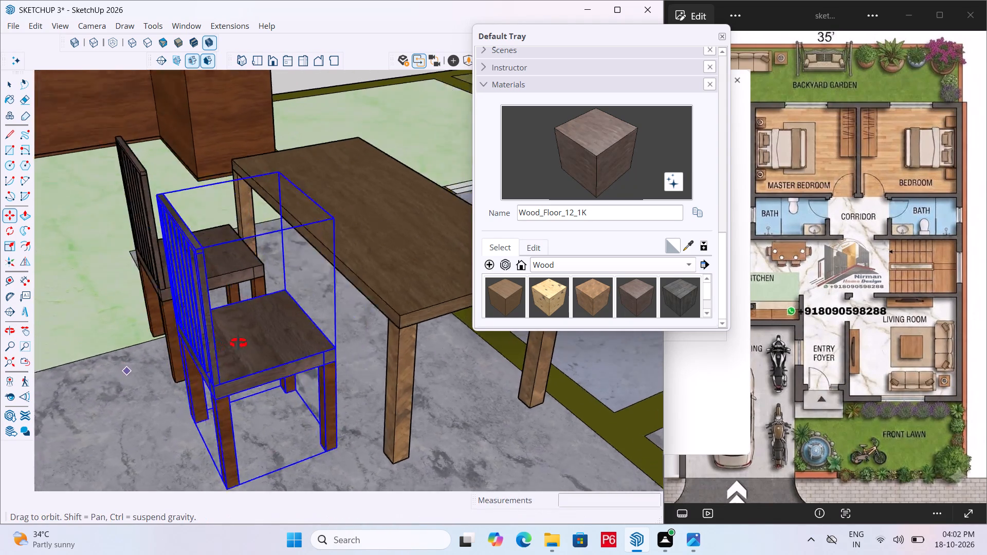
{"action": "middle_click_drag", "start_coordinate": [239, 343], "coordinate": [355, 338]}
{"action": "key", "text": "Escape"}
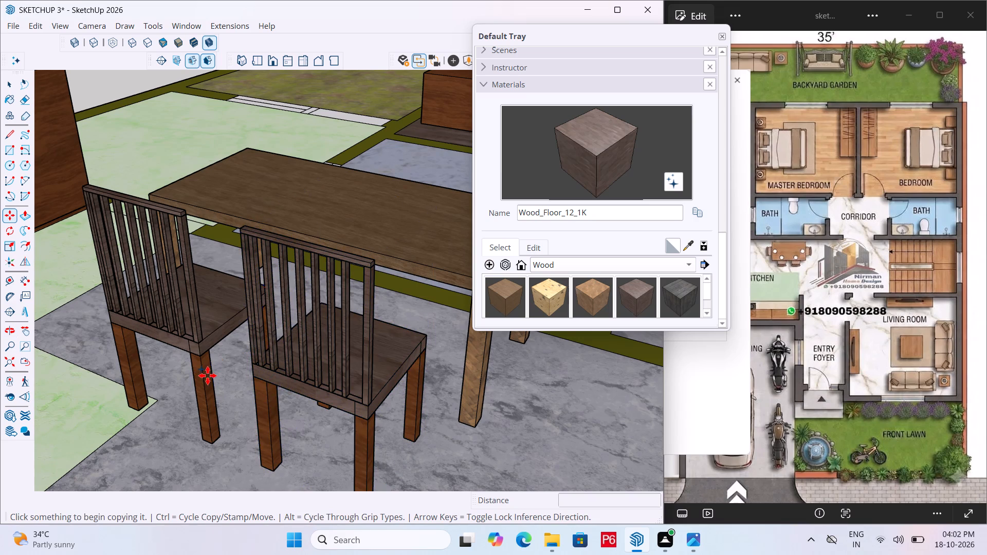
{"action": "key", "text": "space"}
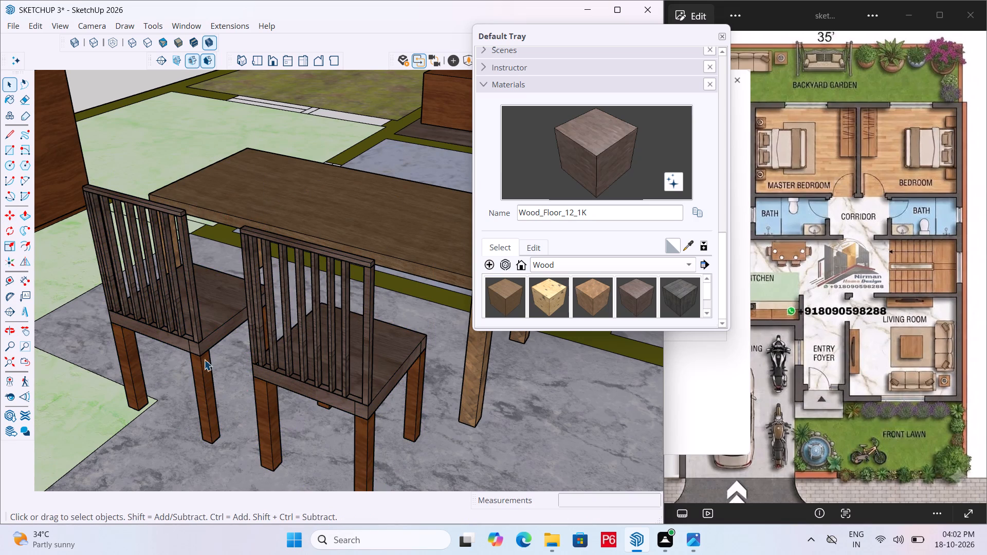
Move both chairs together toward the dining table so their seats tuck under the tabletop's long edge.
{"action": "left_click_drag", "start_coordinate": [199, 363], "coordinate": [204, 362]}
{"action": "left_click", "coordinate": [191, 335]}
{"action": "left_click", "coordinate": [266, 353], "text": "ctrl"}
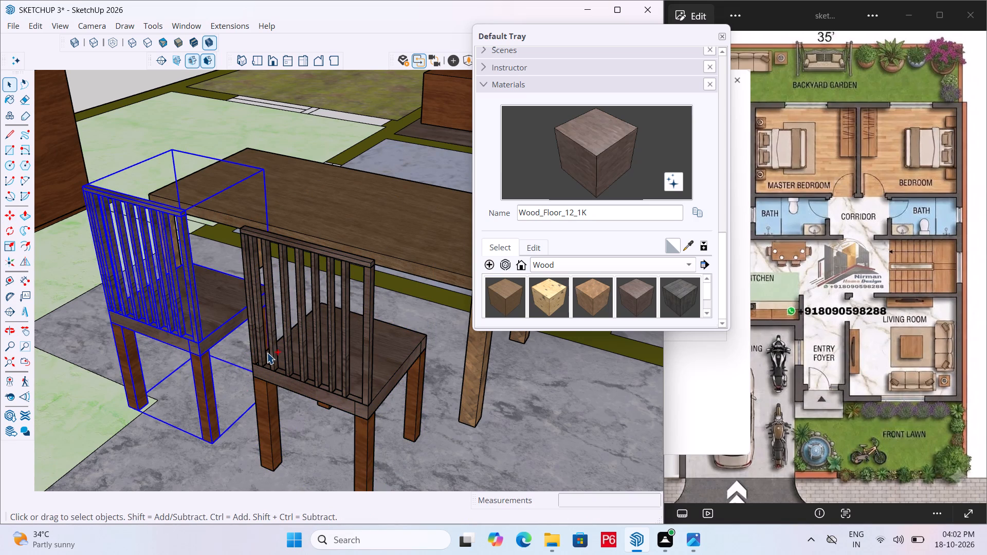
{"action": "scroll", "coordinate": [162, 309], "scroll_direction": "down", "scroll_amount": 6}
{"action": "middle_click_drag", "start_coordinate": [427, 387], "coordinate": [254, 394]}
{"action": "scroll", "coordinate": [173, 329], "scroll_direction": "up", "scroll_amount": 4}
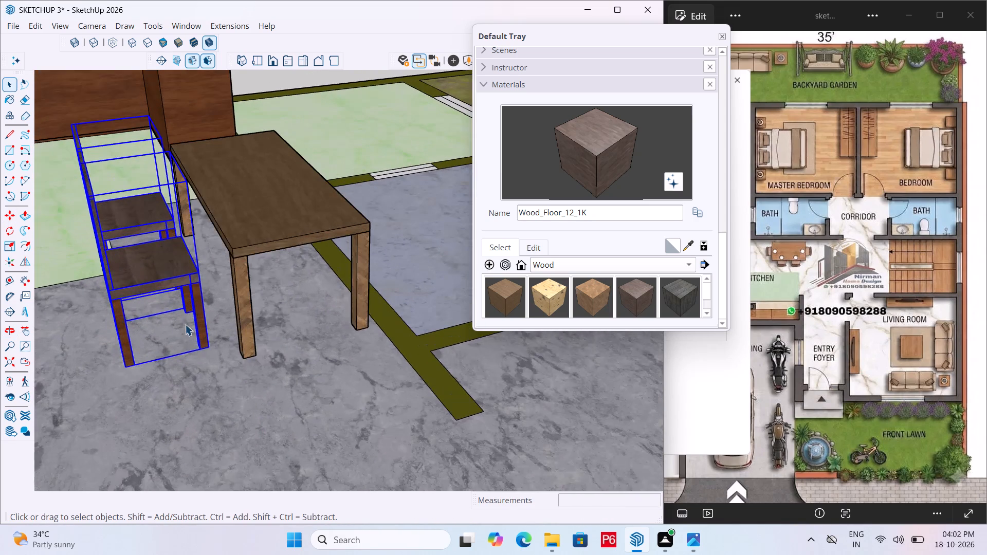
{"action": "scroll", "coordinate": [197, 319], "scroll_direction": "up", "scroll_amount": 4}
{"action": "key", "text": "m"}
{"action": "left_click", "coordinate": [221, 364]}
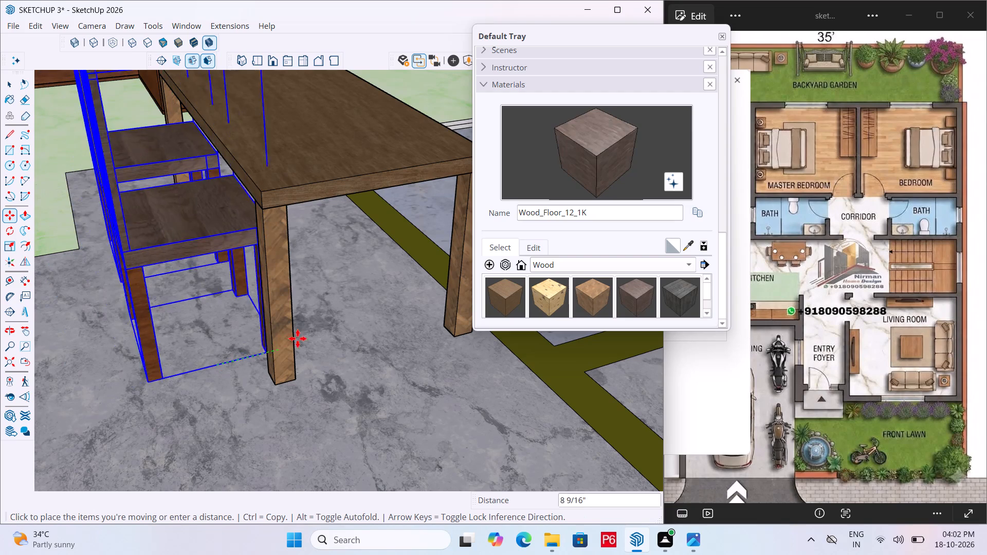
{"action": "left_click", "coordinate": [327, 332]}
{"action": "scroll", "coordinate": [197, 350], "scroll_direction": "down", "scroll_amount": 3}
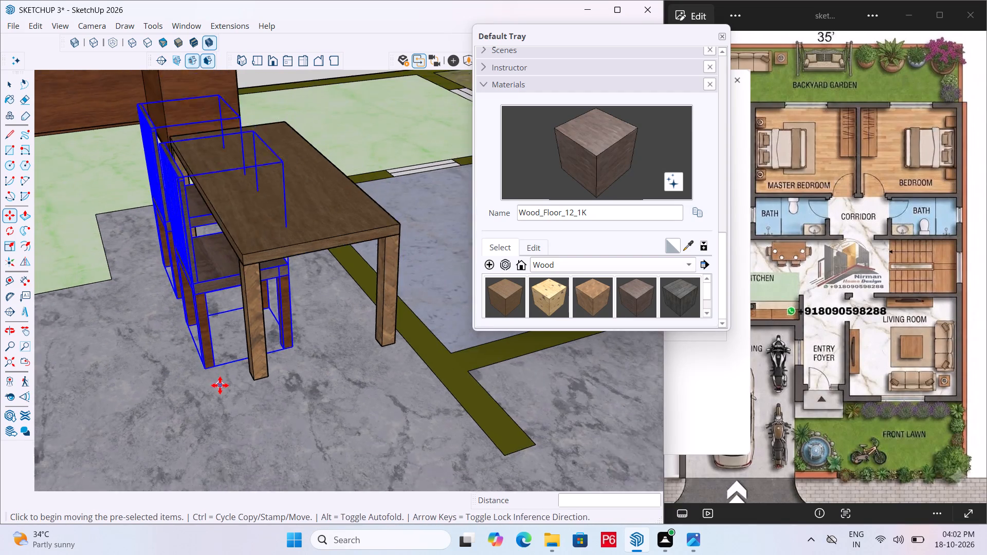
{"action": "scroll", "coordinate": [220, 385], "scroll_direction": "down", "scroll_amount": 8}
{"action": "key", "text": "space"}
{"action": "left_click_drag", "start_coordinate": [299, 112], "coordinate": [298, 106]}
{"action": "left_click_drag", "start_coordinate": [298, 106], "coordinate": [291, 114]}
{"action": "middle_click_drag", "start_coordinate": [95, 316], "coordinate": [313, 315]}
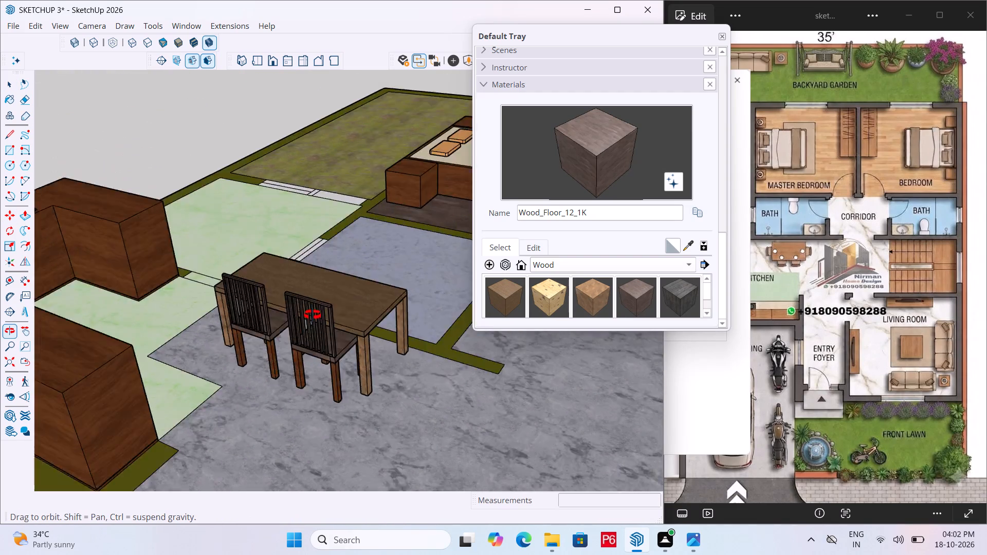
Save the model.
{"action": "middle_click_drag", "start_coordinate": [313, 315], "coordinate": [173, 354]}
{"action": "key", "text": "ctrl+s"}
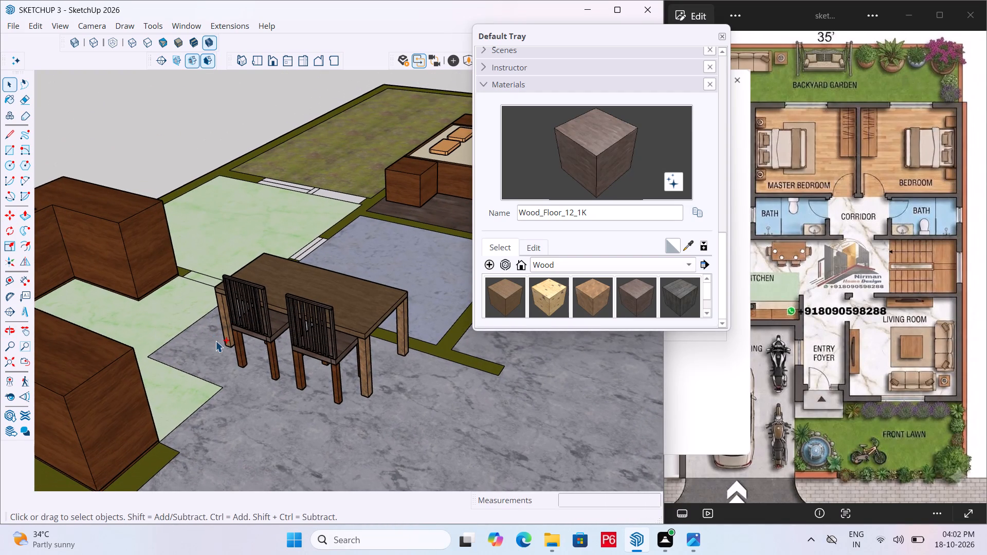
{"action": "key", "text": "ctrl+s"}
{"action": "key", "text": "ctrl+s"}
Examine the dining set, kitchen and surrounding rooms of the house layout from several angles.
{"action": "scroll", "coordinate": [317, 353], "scroll_direction": "down", "scroll_amount": 7}
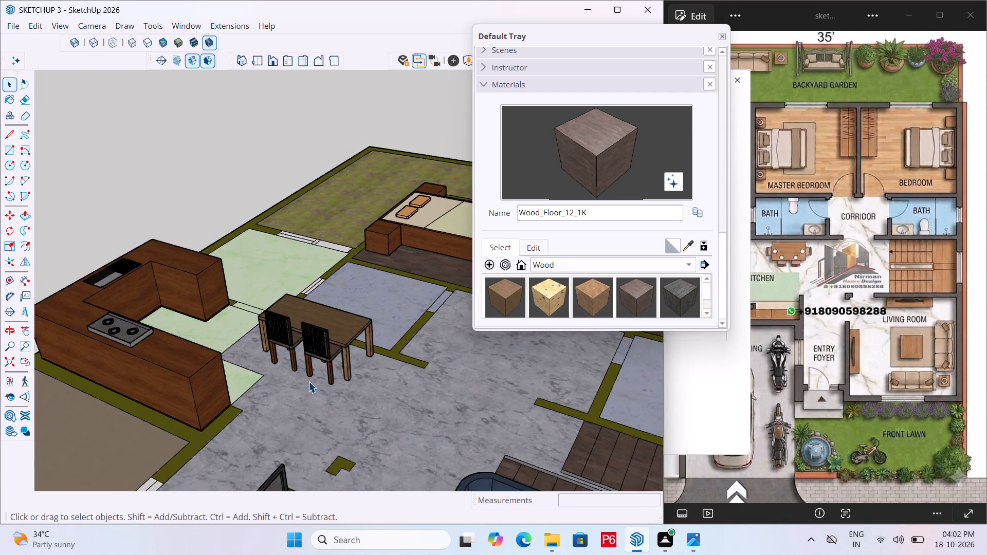
{"action": "scroll", "coordinate": [308, 381], "scroll_direction": "down", "scroll_amount": 2}
{"action": "middle_click_drag", "start_coordinate": [357, 388], "coordinate": [301, 445]}
{"action": "scroll", "coordinate": [325, 343], "scroll_direction": "up", "scroll_amount": 4}
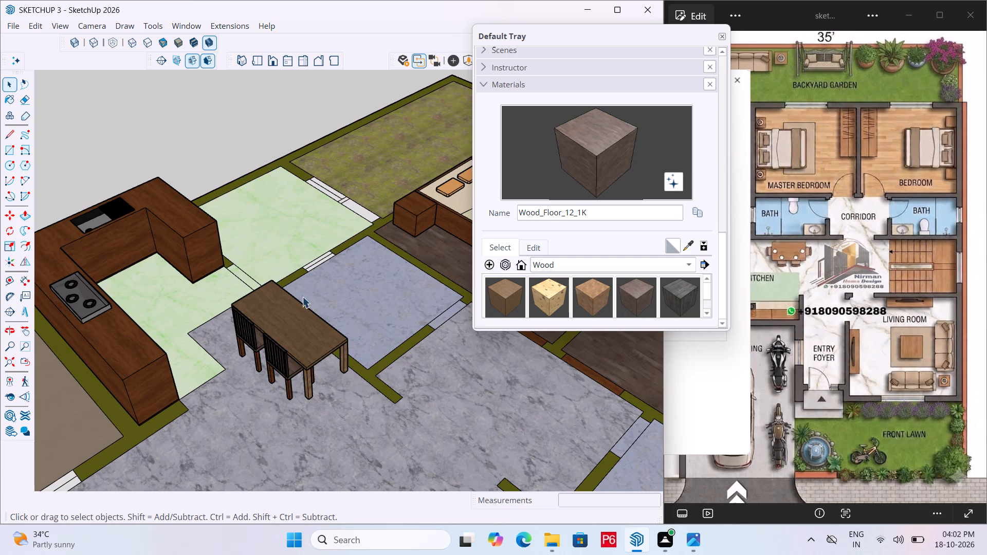
{"action": "scroll", "coordinate": [327, 326], "scroll_direction": "down", "scroll_amount": 6}
{"action": "scroll", "coordinate": [364, 372], "scroll_direction": "down", "scroll_amount": 1}
{"action": "middle_click_drag", "start_coordinate": [356, 372], "coordinate": [59, 359]}
{"action": "scroll", "coordinate": [102, 261], "scroll_direction": "up", "scroll_amount": 3}
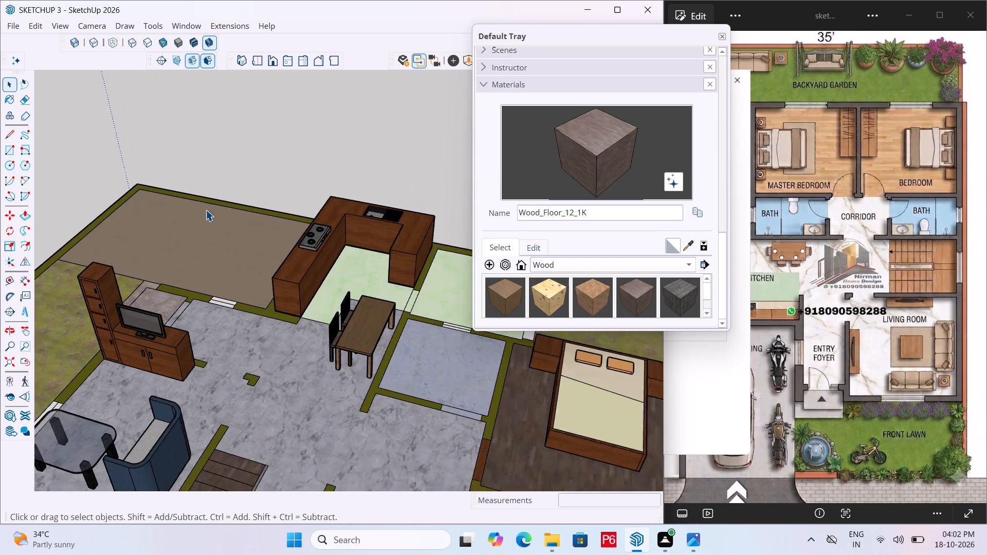
{"action": "scroll", "coordinate": [206, 210], "scroll_direction": "up", "scroll_amount": 1}
{"action": "scroll", "coordinate": [97, 321], "scroll_direction": "down", "scroll_amount": 12}
{"action": "middle_click_drag", "start_coordinate": [286, 332], "coordinate": [249, 245]}
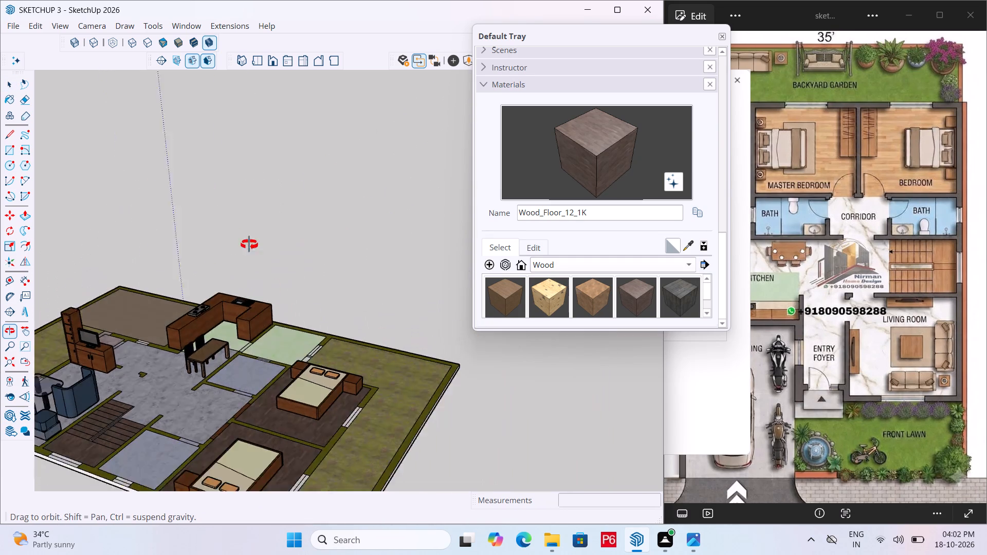
{"action": "middle_click_drag", "start_coordinate": [249, 245], "coordinate": [305, 249]}
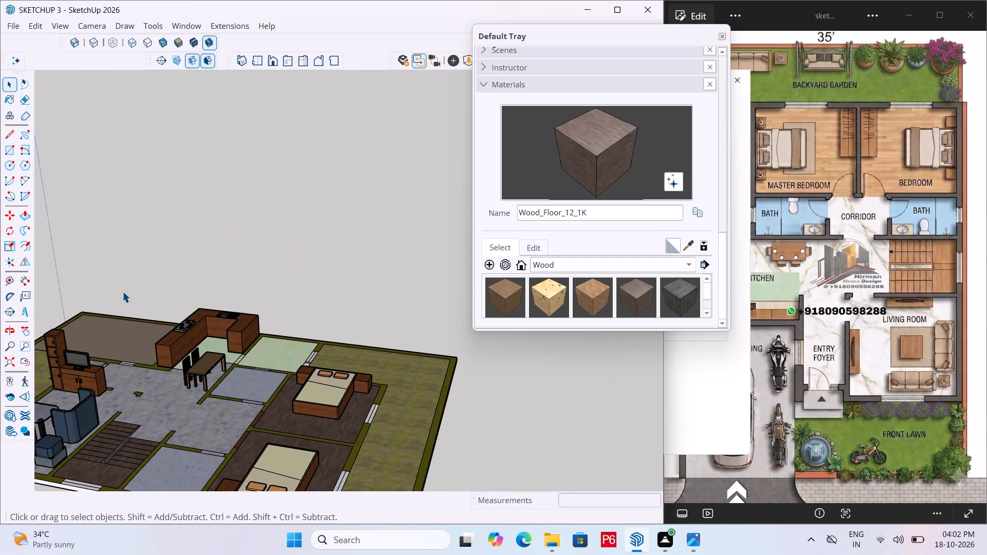
{"action": "middle_click_drag", "start_coordinate": [213, 331], "coordinate": [199, 416]}
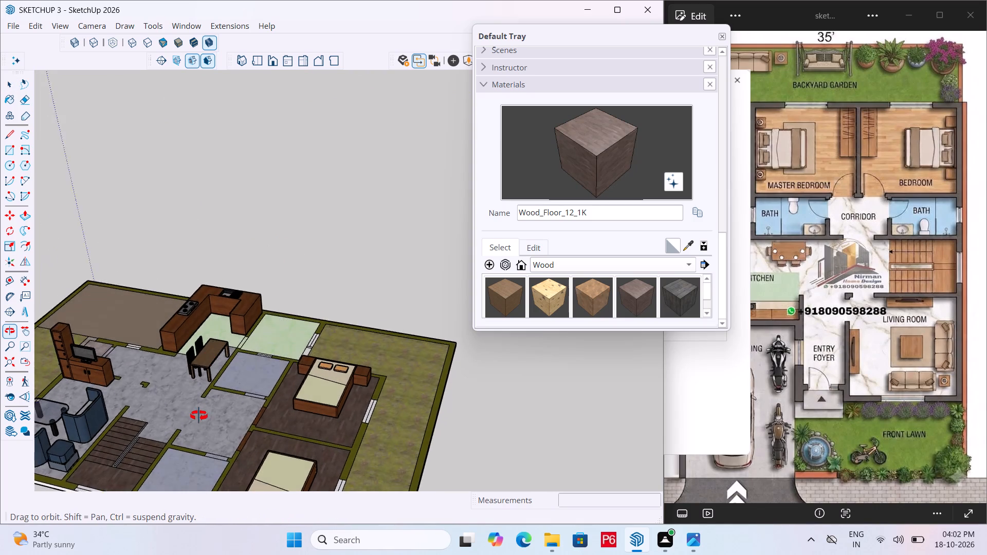
{"action": "middle_click_drag", "start_coordinate": [199, 416], "coordinate": [198, 420]}
Draw a rectangular strip about 11' 5" by 1' 5" along the outer edge of the stove-side kitchen counter and group it.
{"action": "scroll", "coordinate": [209, 243], "scroll_direction": "up", "scroll_amount": 6}
{"action": "scroll", "coordinate": [145, 341], "scroll_direction": "up", "scroll_amount": 5}
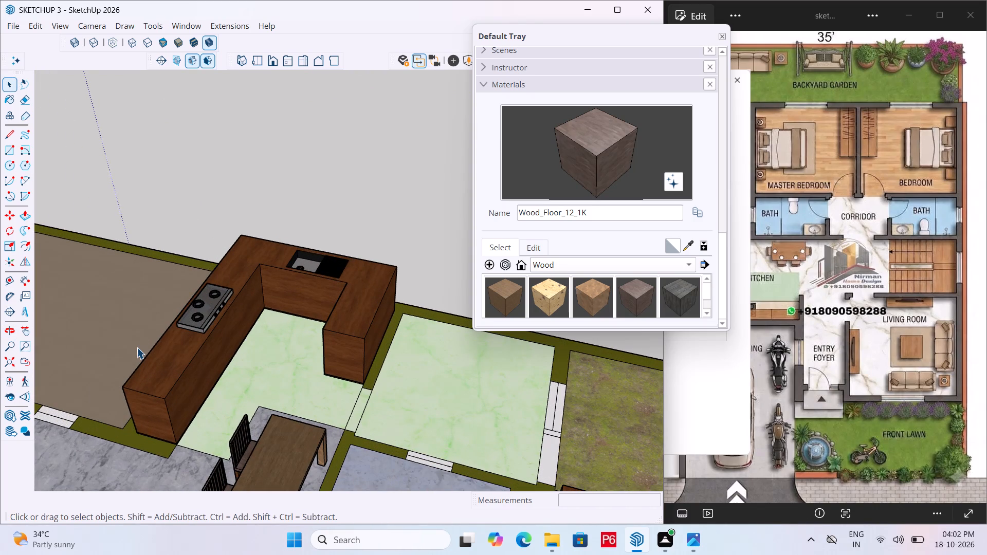
{"action": "key", "text": "r"}
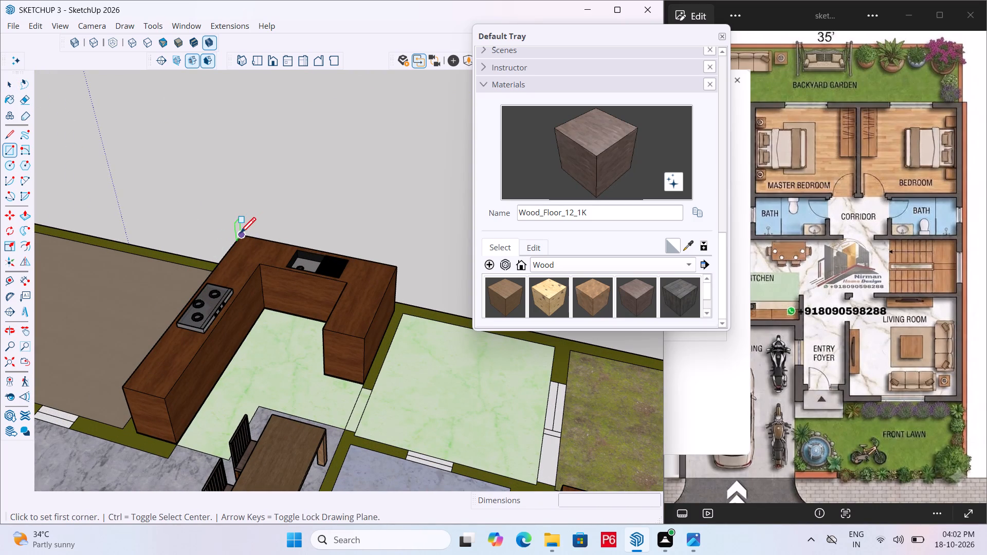
{"action": "left_click", "coordinate": [240, 235]}
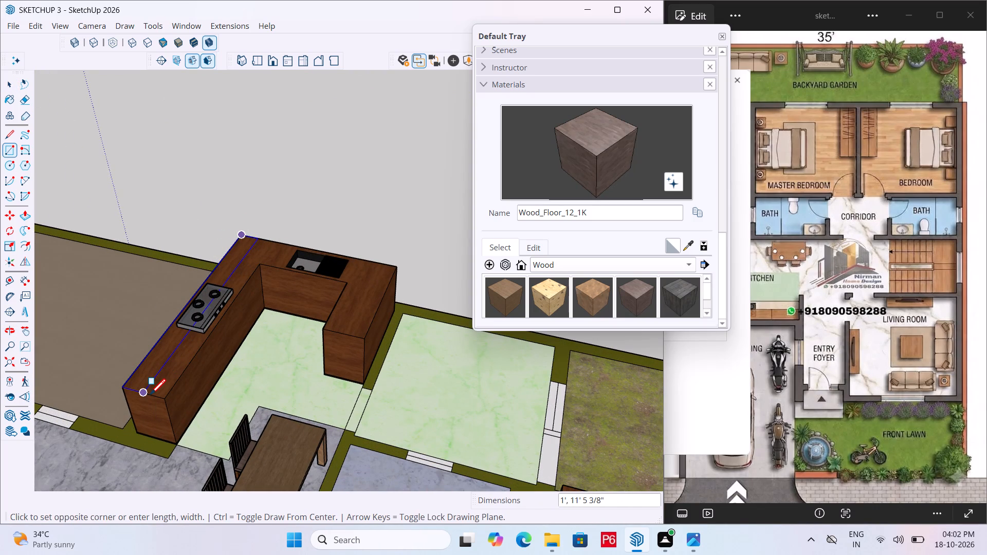
{"action": "left_click", "coordinate": [151, 397]}
{"action": "key", "text": "space"}
{"action": "double_click", "coordinate": [160, 361]}
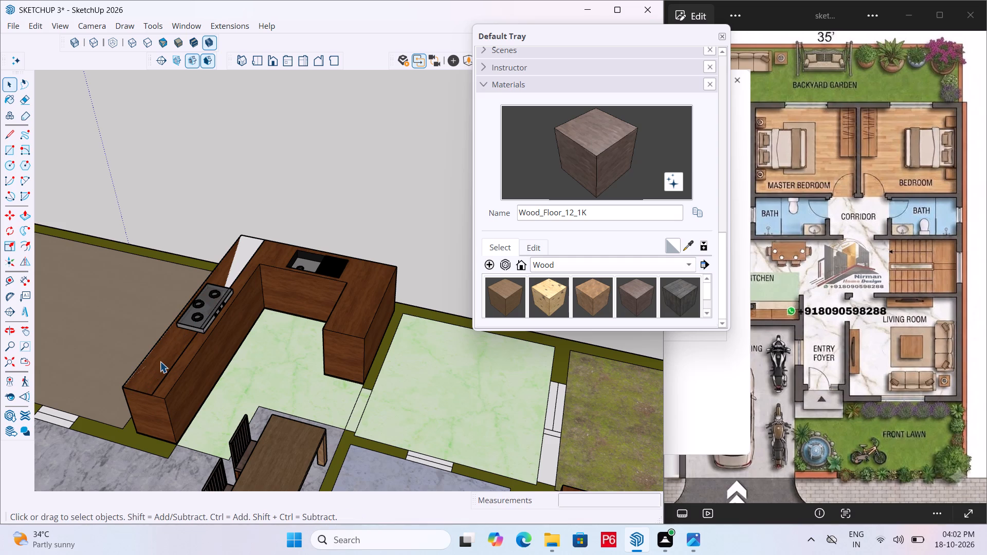
{"action": "right_click", "coordinate": [160, 361]}
{"action": "left_click", "coordinate": [231, 257]}
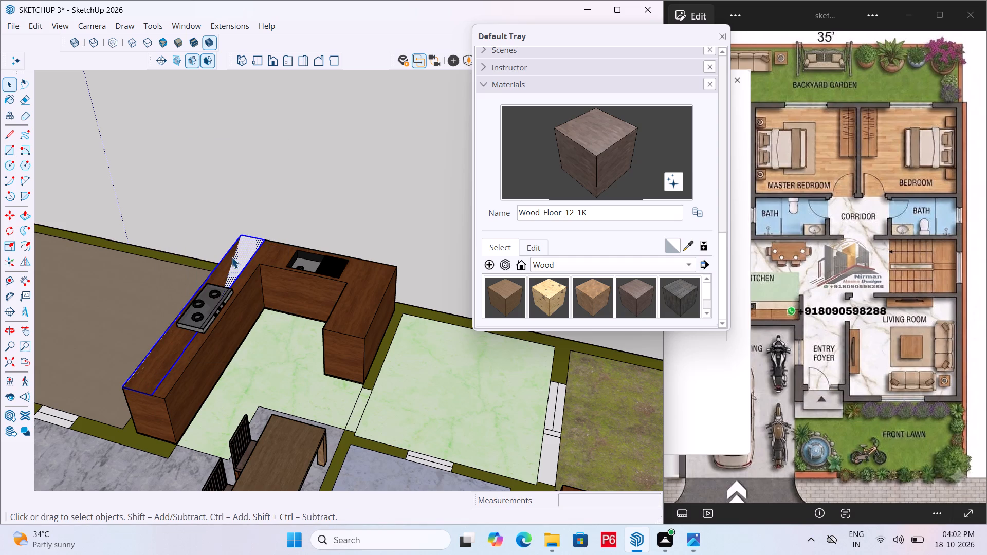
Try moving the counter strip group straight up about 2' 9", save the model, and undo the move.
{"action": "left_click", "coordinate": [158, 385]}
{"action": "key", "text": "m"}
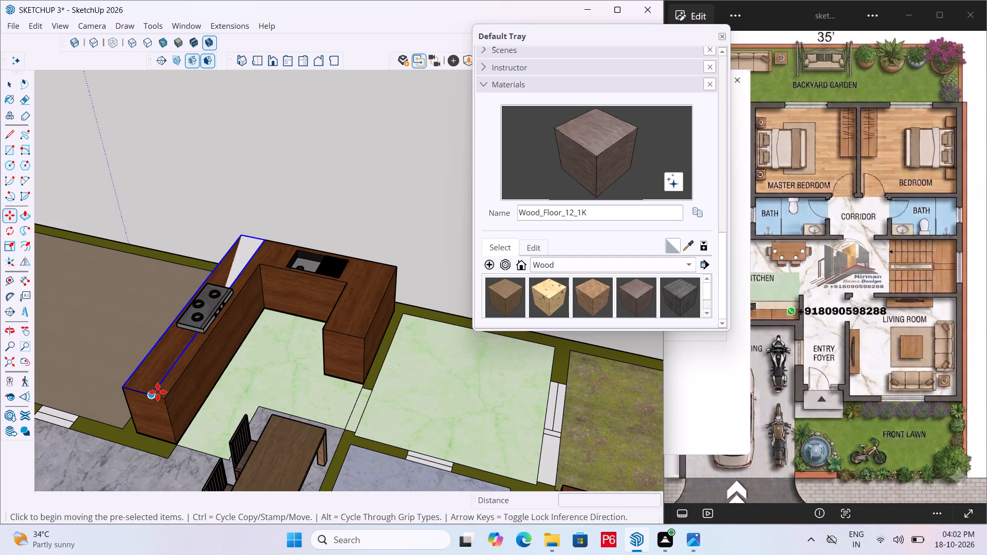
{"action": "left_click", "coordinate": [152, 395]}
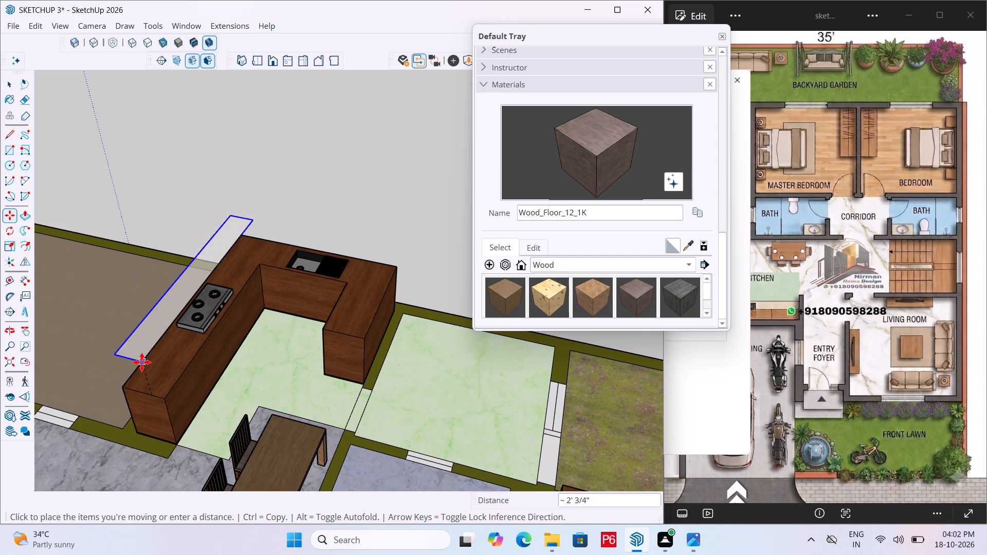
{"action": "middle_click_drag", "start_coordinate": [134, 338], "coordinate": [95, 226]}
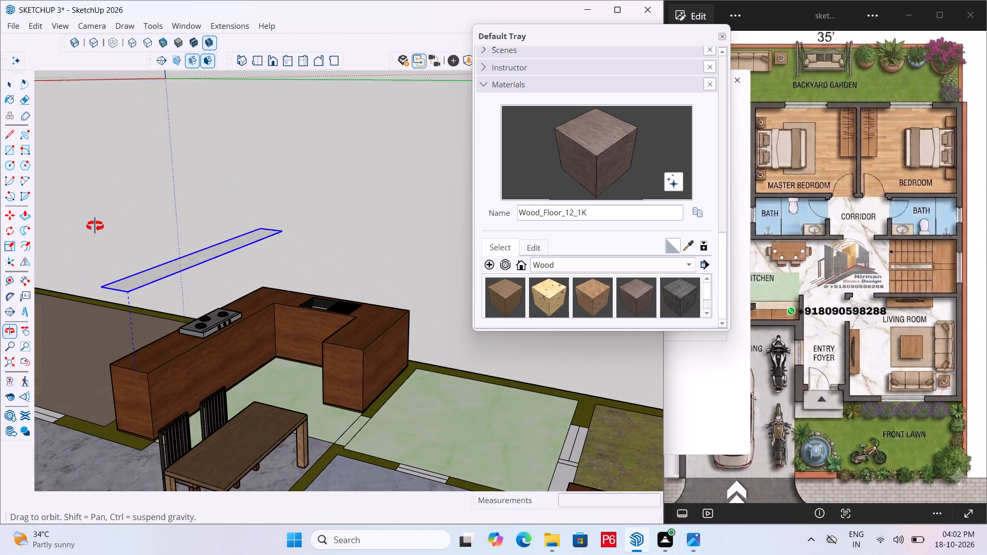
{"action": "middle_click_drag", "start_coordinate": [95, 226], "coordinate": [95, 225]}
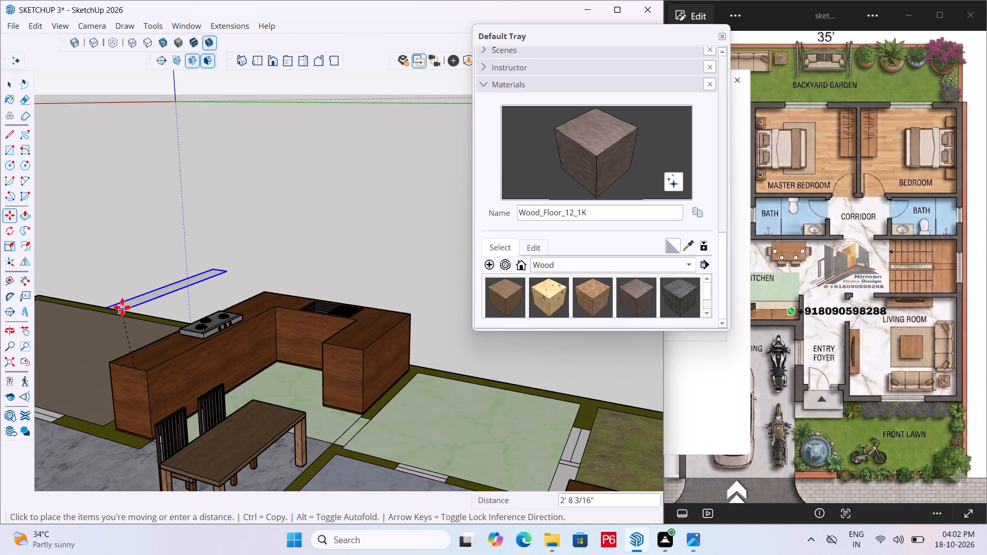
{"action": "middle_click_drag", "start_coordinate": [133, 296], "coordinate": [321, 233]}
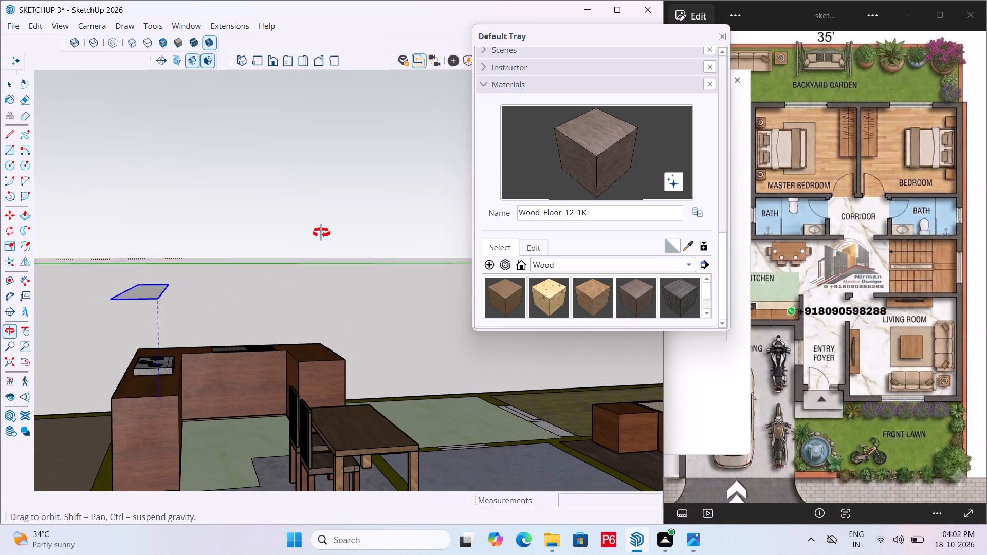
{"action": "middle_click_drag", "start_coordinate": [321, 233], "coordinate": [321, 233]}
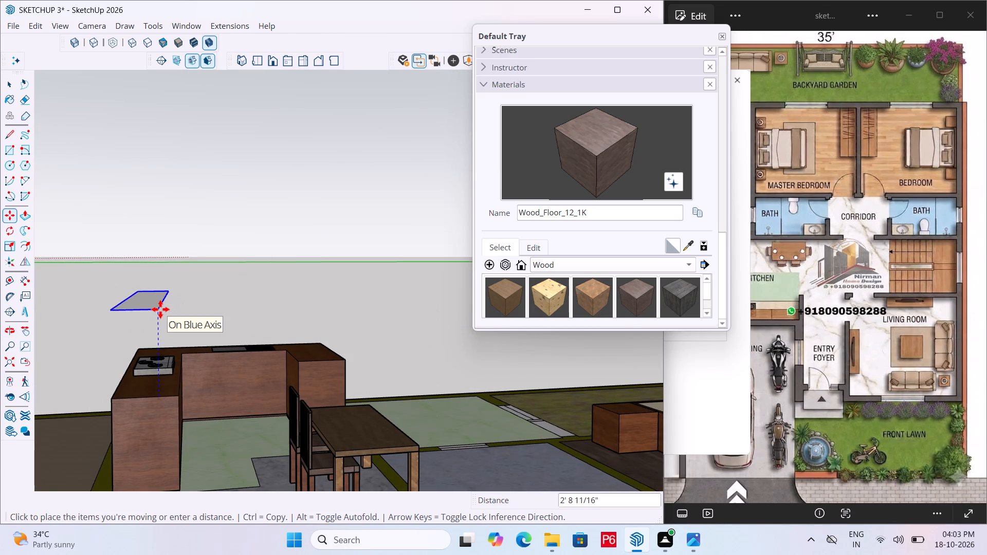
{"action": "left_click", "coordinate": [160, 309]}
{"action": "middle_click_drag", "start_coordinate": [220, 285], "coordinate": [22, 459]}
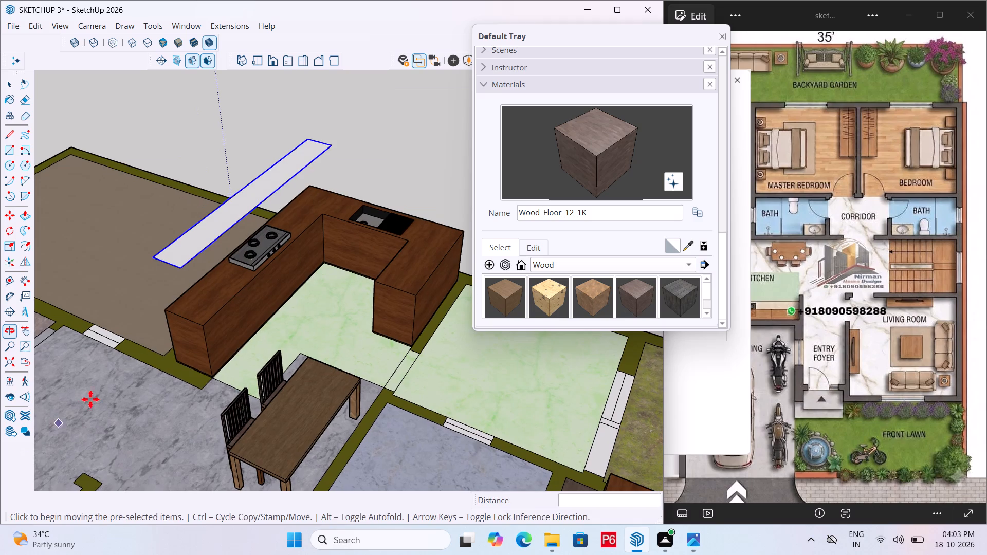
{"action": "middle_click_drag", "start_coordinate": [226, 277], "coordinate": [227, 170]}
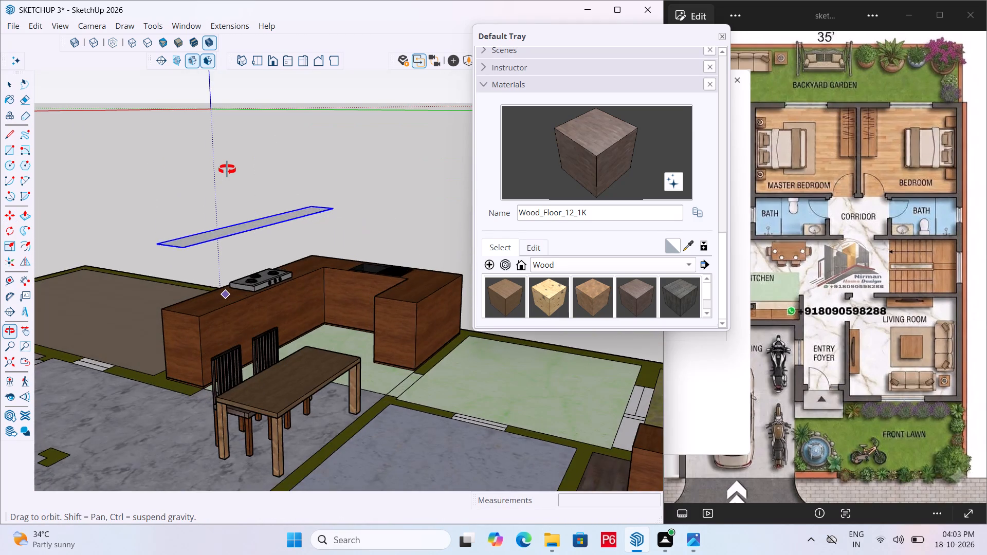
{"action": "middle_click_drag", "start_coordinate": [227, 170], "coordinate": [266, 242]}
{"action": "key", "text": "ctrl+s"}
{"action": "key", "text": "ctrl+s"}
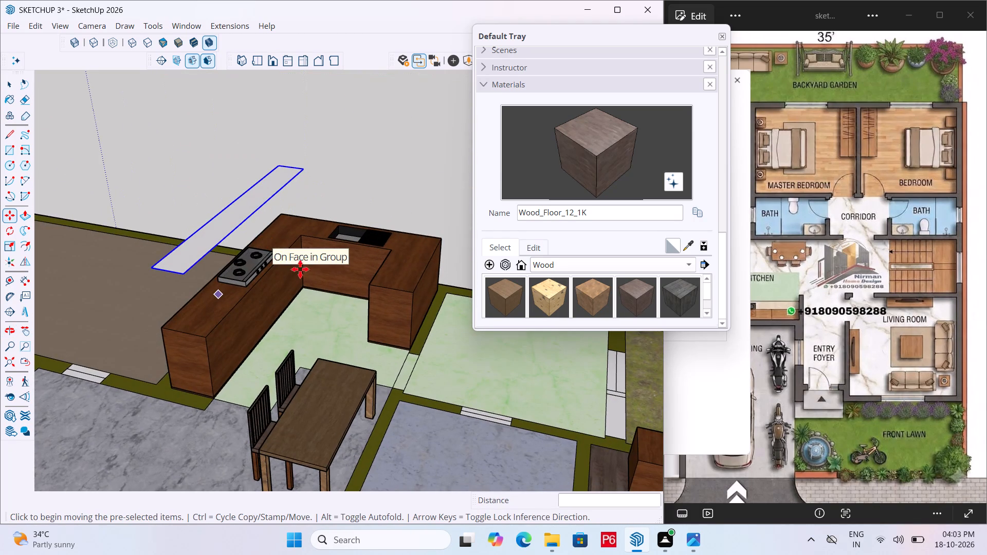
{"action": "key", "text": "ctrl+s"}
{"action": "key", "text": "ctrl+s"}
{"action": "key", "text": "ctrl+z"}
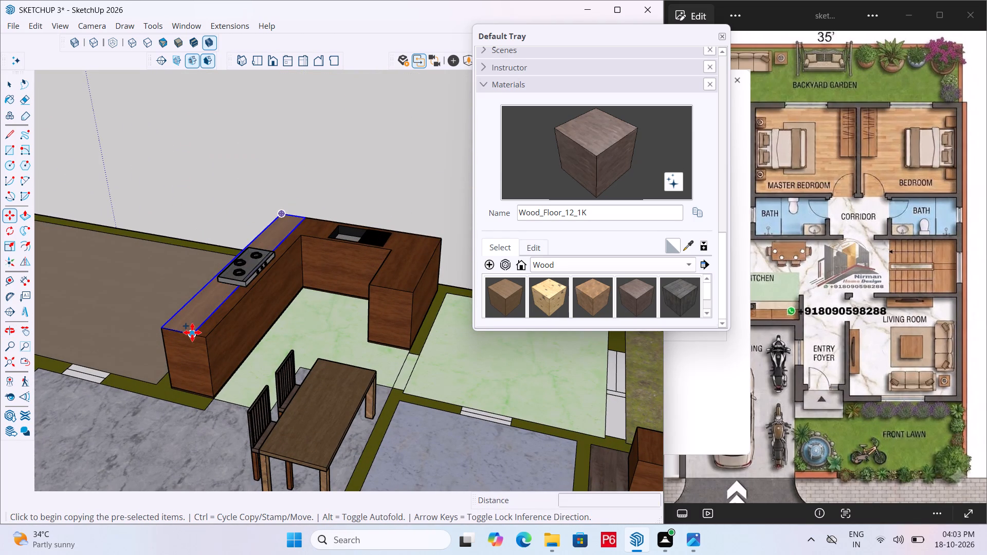
Copy the counter strip group 1' straight up from the countertop.
{"action": "left_click", "coordinate": [192, 332]}
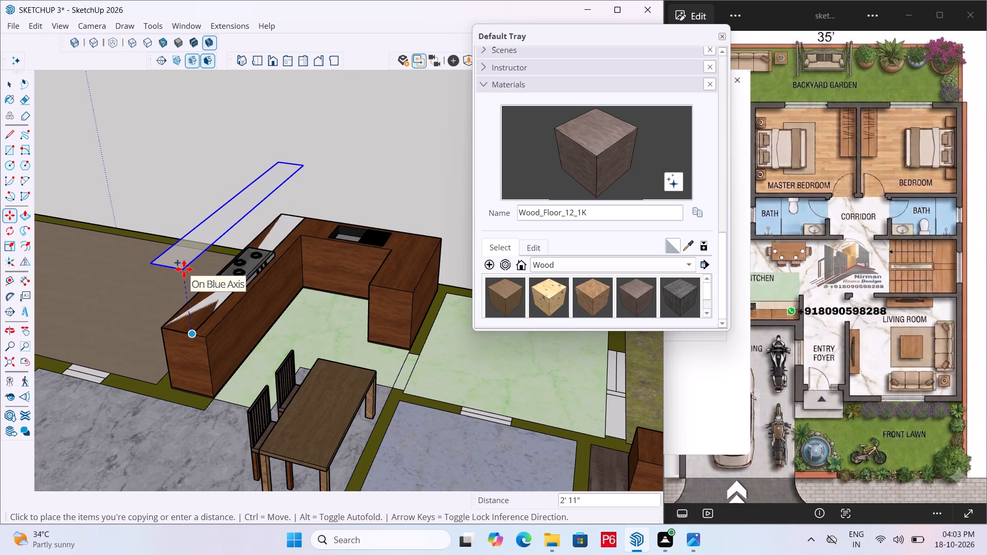
{"action": "type", "text": "1'"}
{"action": "key", "text": "Return"}
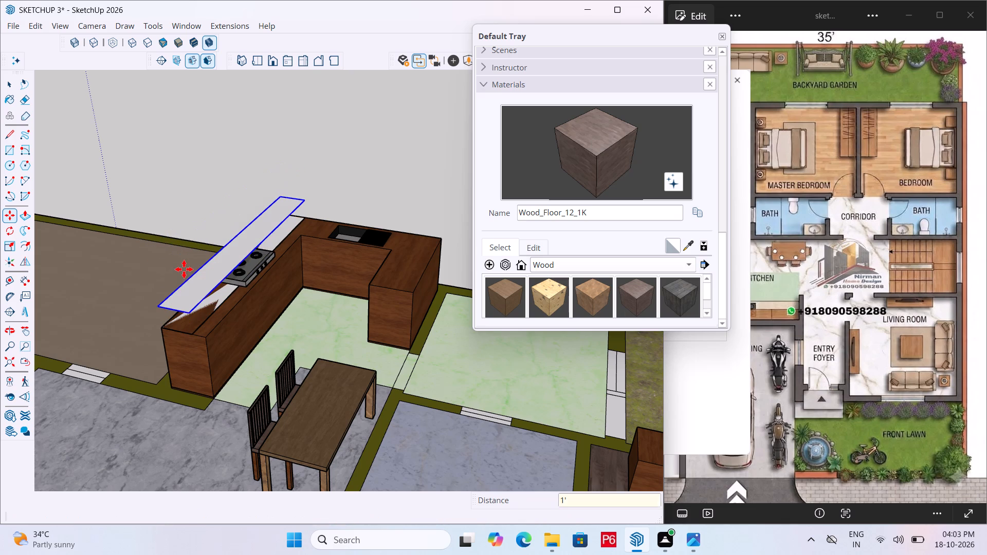
Move the copied strip another 1' straight up above the stove-side counter.
{"action": "middle_click_drag", "start_coordinate": [306, 354], "coordinate": [228, 297]}
{"action": "scroll", "coordinate": [228, 308], "scroll_direction": "down", "scroll_amount": 1}
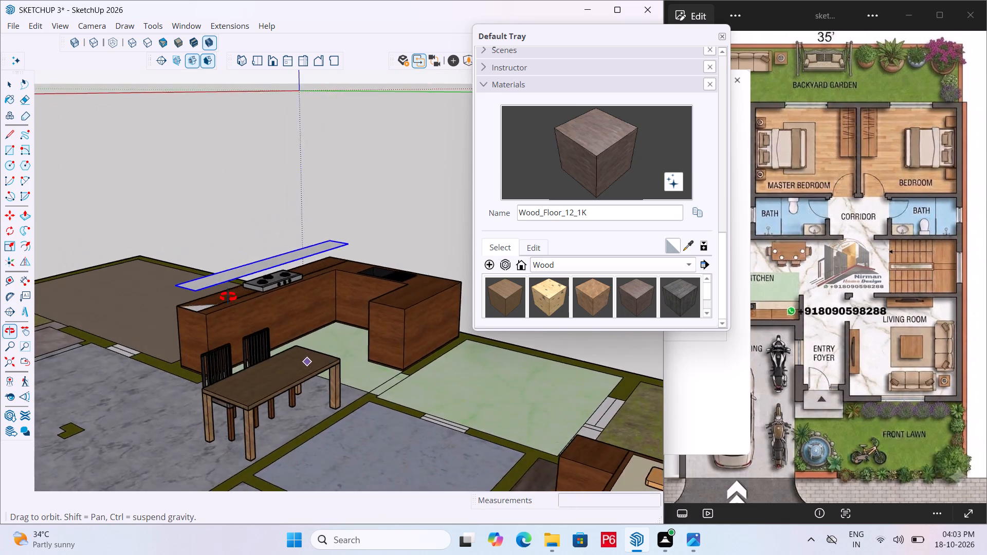
{"action": "middle_click_drag", "start_coordinate": [228, 297], "coordinate": [280, 384]}
{"action": "left_click", "coordinate": [194, 308]}
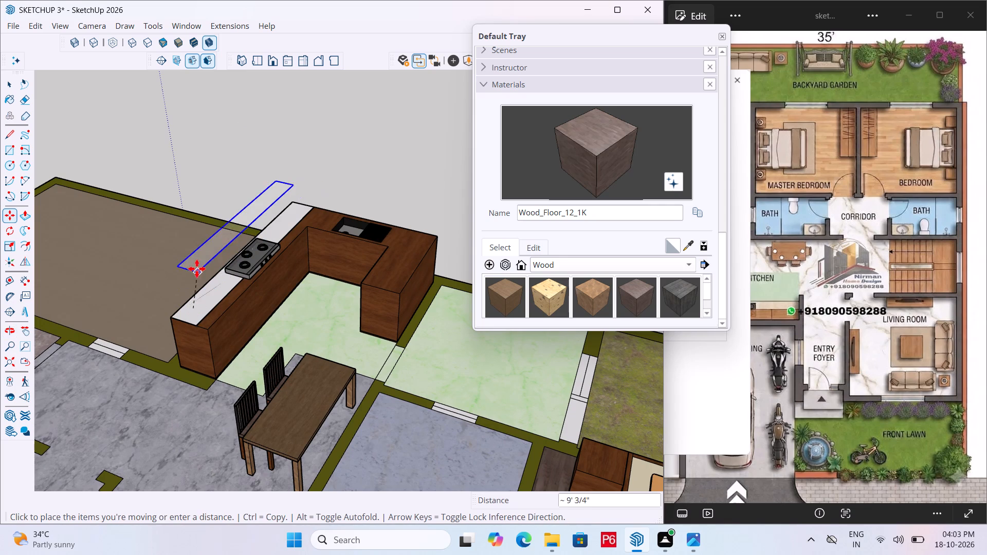
{"action": "type", "text": "1'"}
{"action": "key", "text": "Return"}
Open the raised strip group and divide its face into three sections with two crosswise lines about 1' 5" long.
{"action": "middle_click_drag", "start_coordinate": [220, 244], "coordinate": [100, 127]}
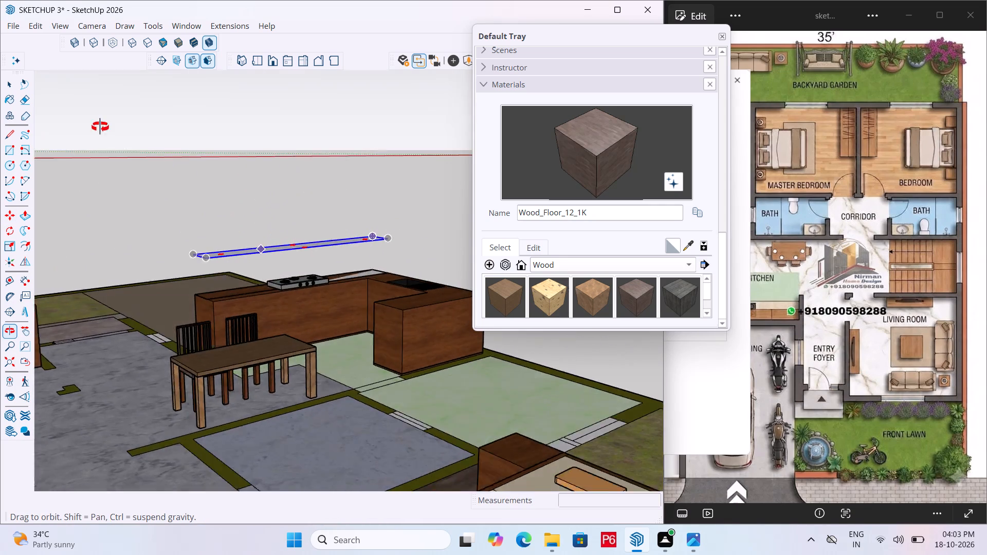
{"action": "middle_click_drag", "start_coordinate": [100, 127], "coordinate": [125, 276]}
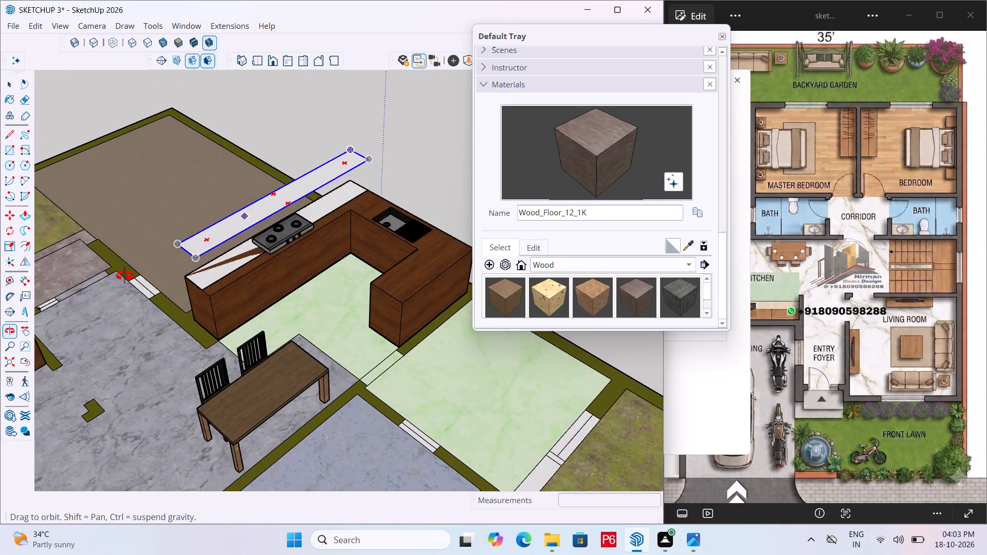
{"action": "middle_click_drag", "start_coordinate": [125, 276], "coordinate": [149, 298]}
{"action": "scroll", "coordinate": [223, 225], "scroll_direction": "up", "scroll_amount": 7}
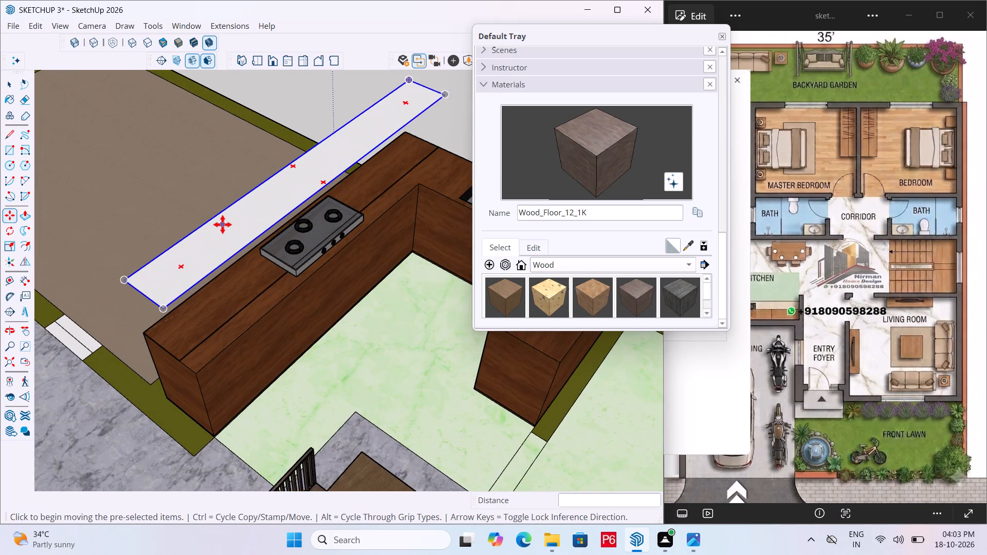
{"action": "key", "text": "l"}
{"action": "key", "text": "space"}
{"action": "double_click", "coordinate": [253, 225]}
{"action": "left_click", "coordinate": [245, 216]}
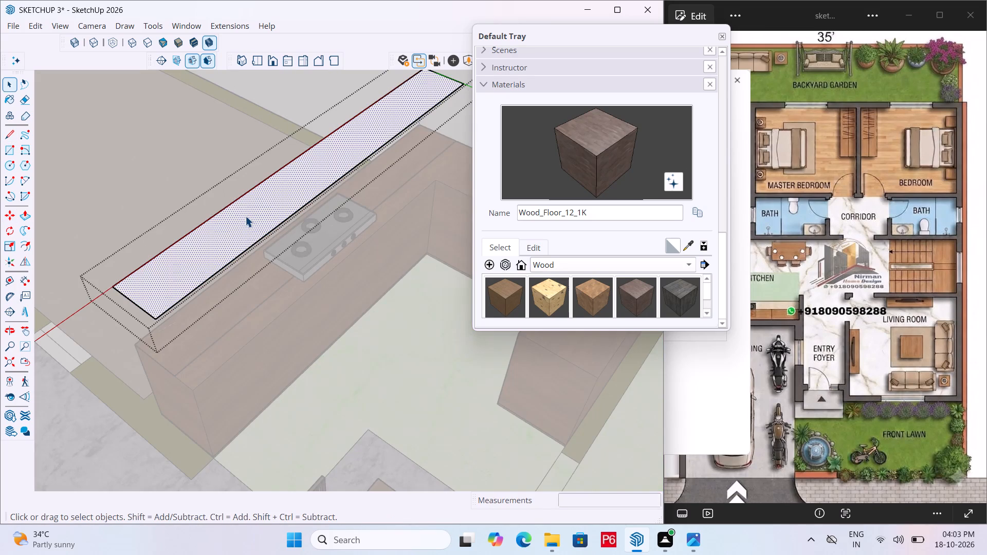
{"action": "middle_click_drag", "start_coordinate": [276, 225], "coordinate": [106, 348]}
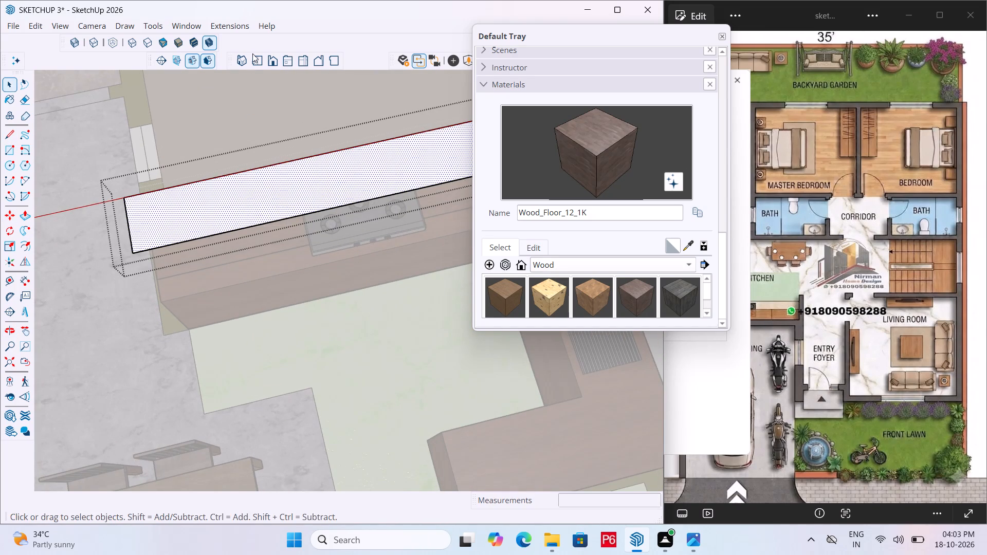
{"action": "left_click", "coordinate": [260, 62]}
{"action": "scroll", "coordinate": [158, 224], "scroll_direction": "down", "scroll_amount": 6}
{"action": "scroll", "coordinate": [231, 199], "scroll_direction": "down", "scroll_amount": 4}
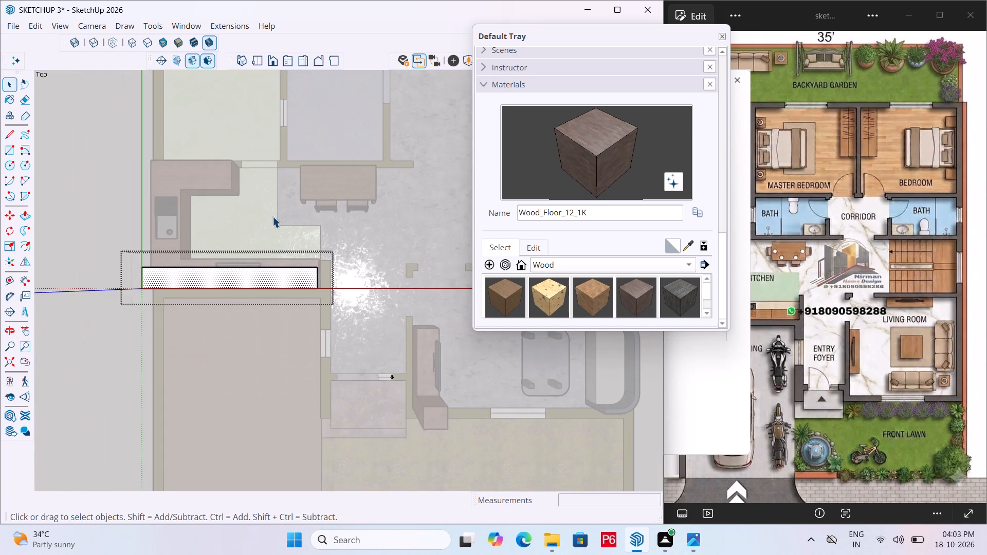
{"action": "scroll", "coordinate": [228, 285], "scroll_direction": "up", "scroll_amount": 9}
{"action": "key", "text": "l"}
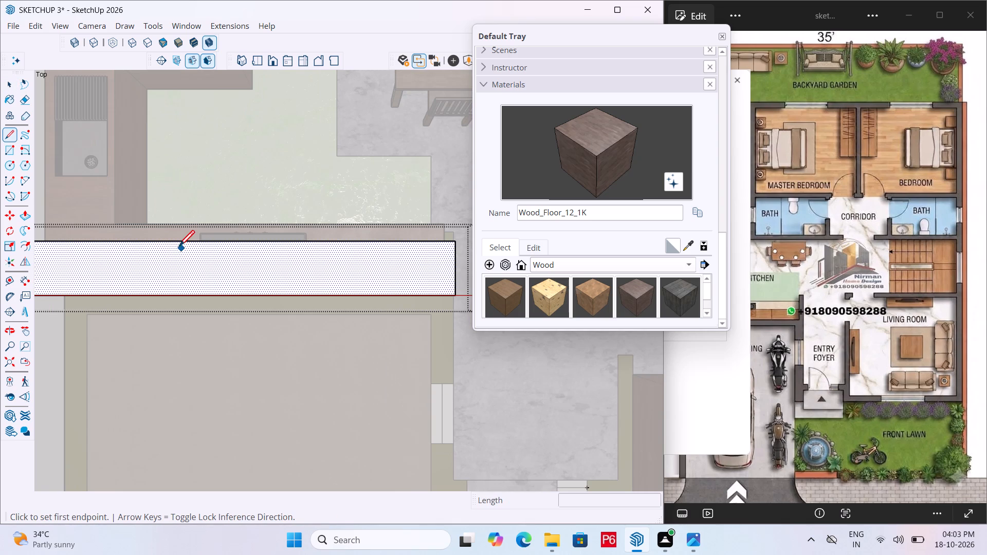
{"action": "left_click", "coordinate": [179, 245]}
{"action": "left_click", "coordinate": [175, 298]}
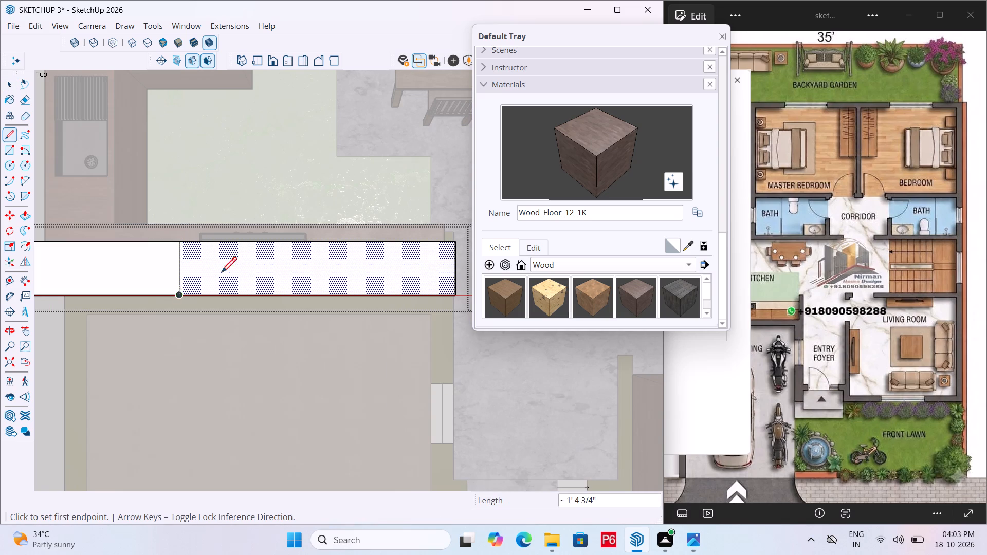
{"action": "left_click", "coordinate": [319, 245]}
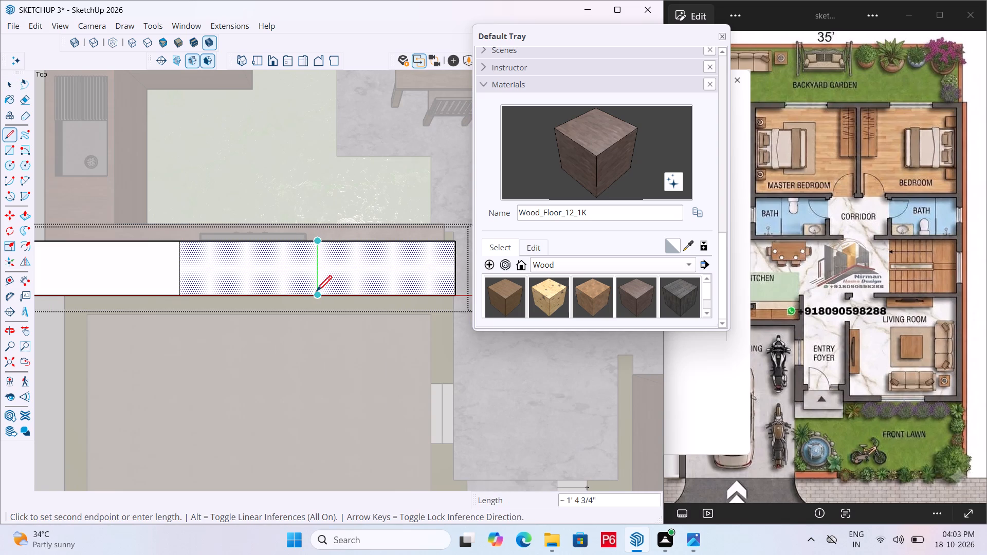
{"action": "left_click", "coordinate": [316, 292]}
{"action": "key", "text": "Escape"}
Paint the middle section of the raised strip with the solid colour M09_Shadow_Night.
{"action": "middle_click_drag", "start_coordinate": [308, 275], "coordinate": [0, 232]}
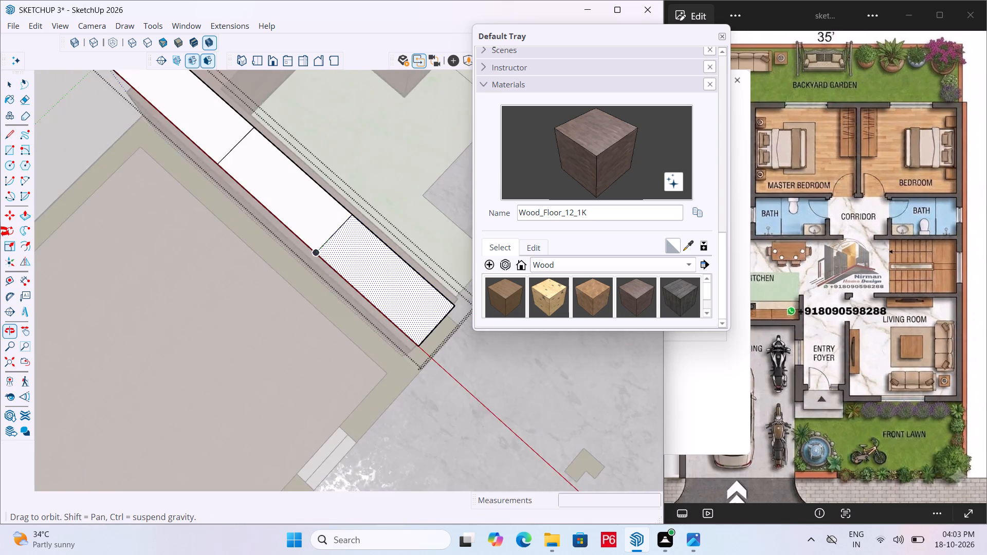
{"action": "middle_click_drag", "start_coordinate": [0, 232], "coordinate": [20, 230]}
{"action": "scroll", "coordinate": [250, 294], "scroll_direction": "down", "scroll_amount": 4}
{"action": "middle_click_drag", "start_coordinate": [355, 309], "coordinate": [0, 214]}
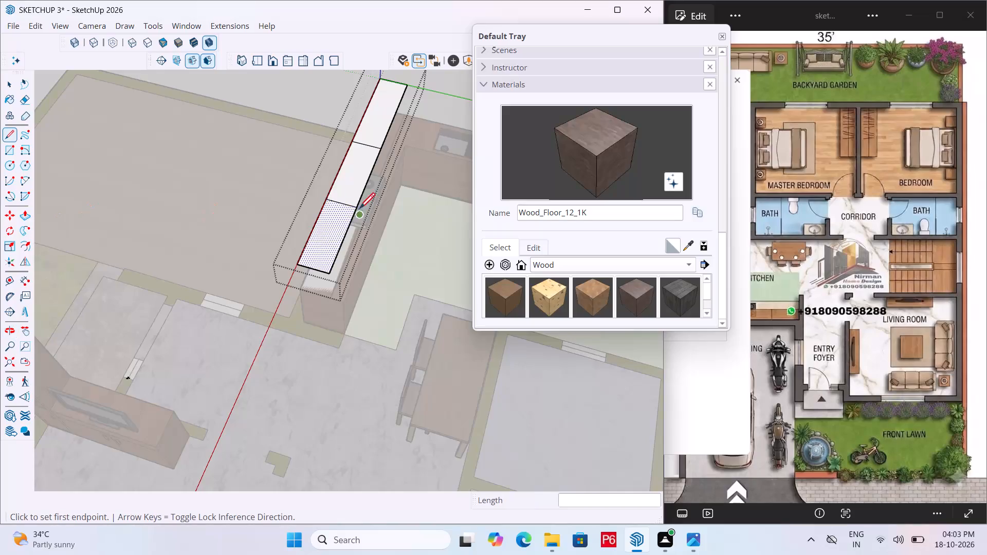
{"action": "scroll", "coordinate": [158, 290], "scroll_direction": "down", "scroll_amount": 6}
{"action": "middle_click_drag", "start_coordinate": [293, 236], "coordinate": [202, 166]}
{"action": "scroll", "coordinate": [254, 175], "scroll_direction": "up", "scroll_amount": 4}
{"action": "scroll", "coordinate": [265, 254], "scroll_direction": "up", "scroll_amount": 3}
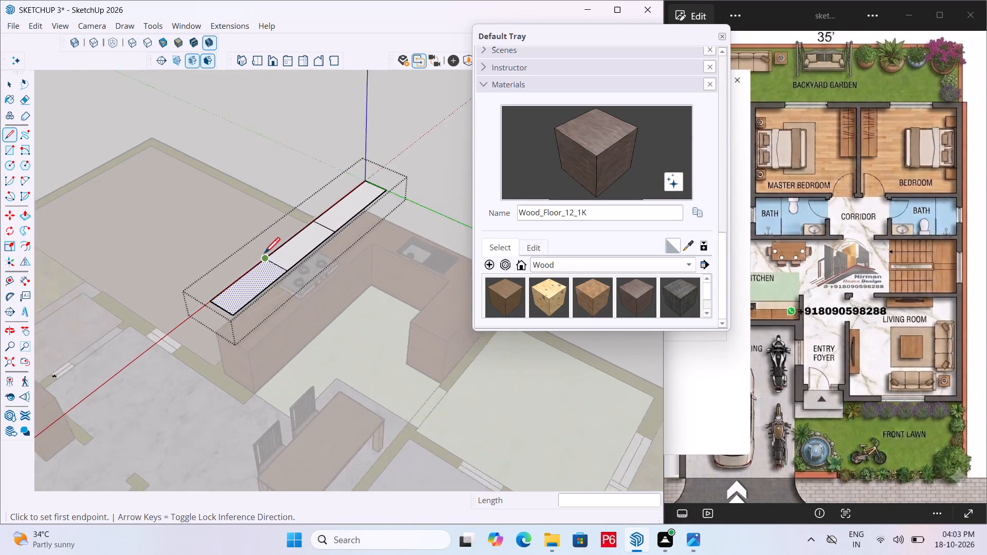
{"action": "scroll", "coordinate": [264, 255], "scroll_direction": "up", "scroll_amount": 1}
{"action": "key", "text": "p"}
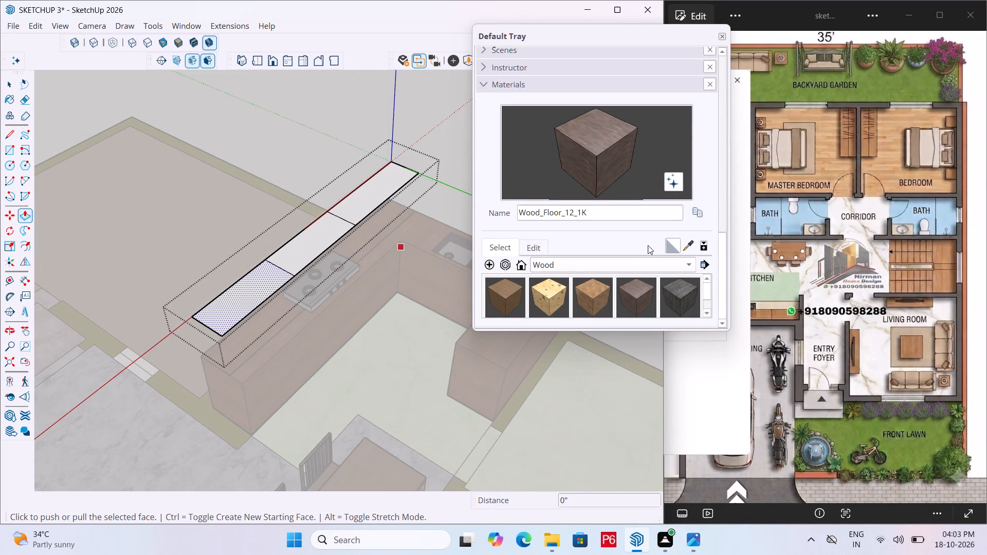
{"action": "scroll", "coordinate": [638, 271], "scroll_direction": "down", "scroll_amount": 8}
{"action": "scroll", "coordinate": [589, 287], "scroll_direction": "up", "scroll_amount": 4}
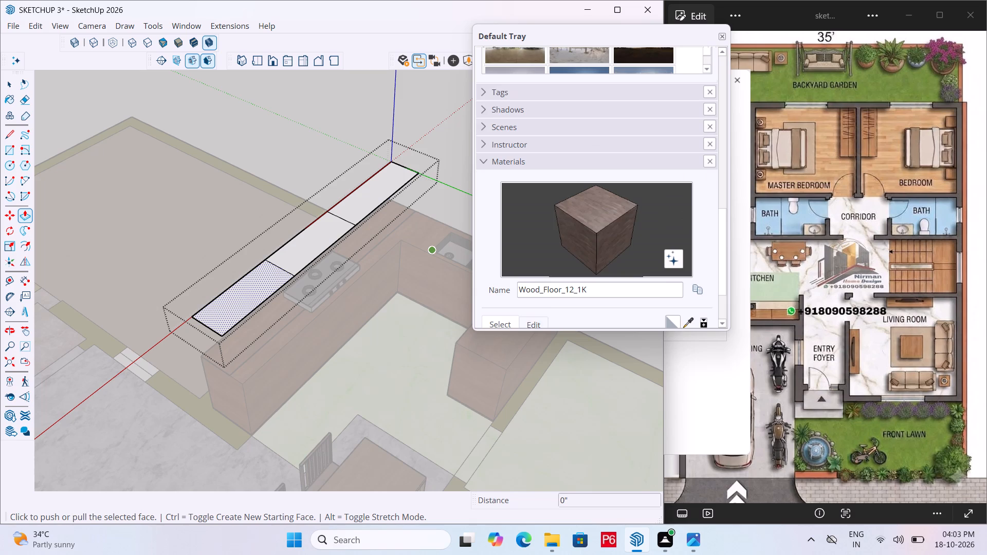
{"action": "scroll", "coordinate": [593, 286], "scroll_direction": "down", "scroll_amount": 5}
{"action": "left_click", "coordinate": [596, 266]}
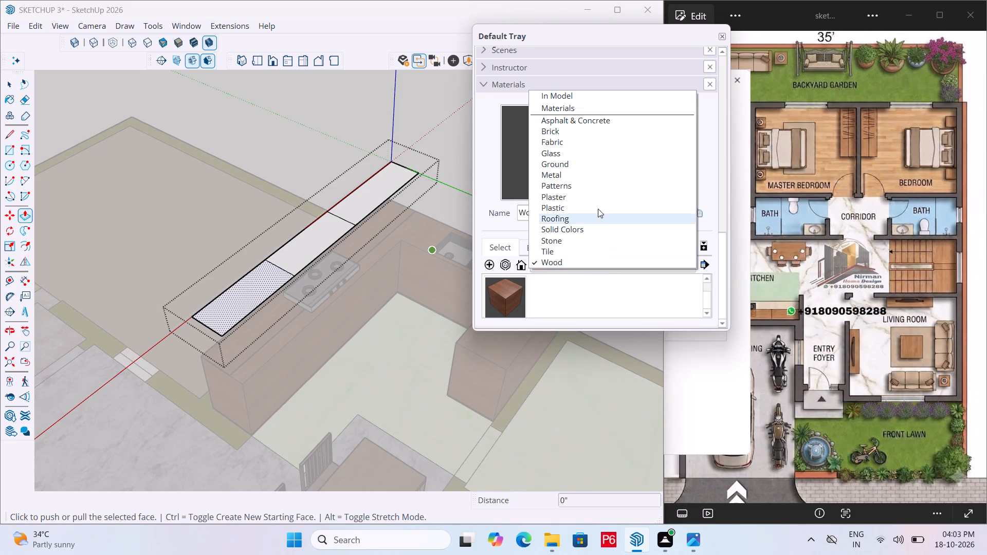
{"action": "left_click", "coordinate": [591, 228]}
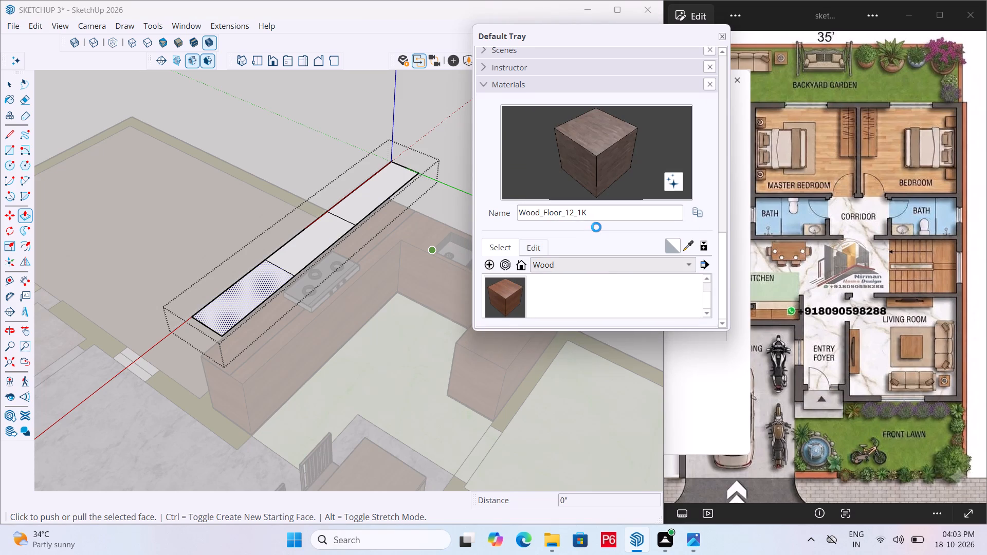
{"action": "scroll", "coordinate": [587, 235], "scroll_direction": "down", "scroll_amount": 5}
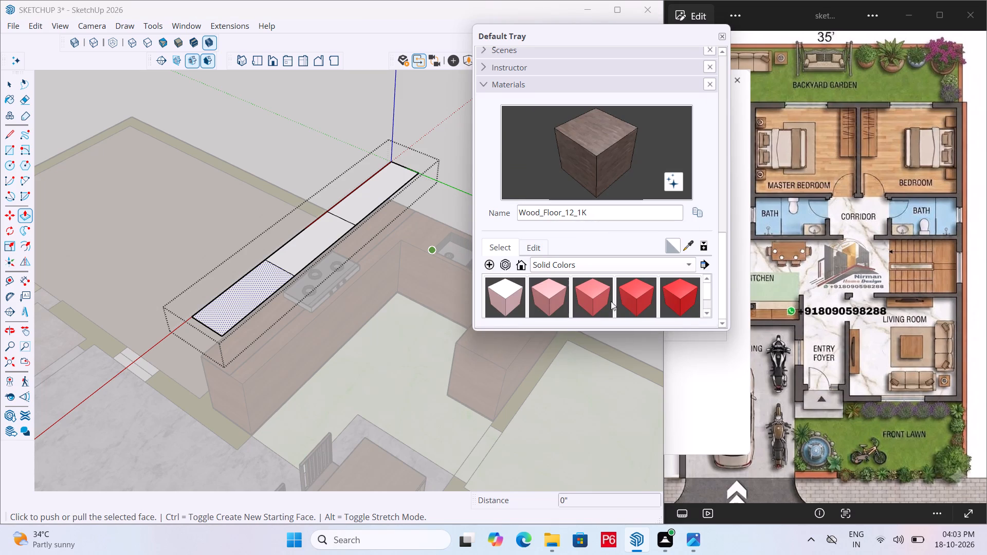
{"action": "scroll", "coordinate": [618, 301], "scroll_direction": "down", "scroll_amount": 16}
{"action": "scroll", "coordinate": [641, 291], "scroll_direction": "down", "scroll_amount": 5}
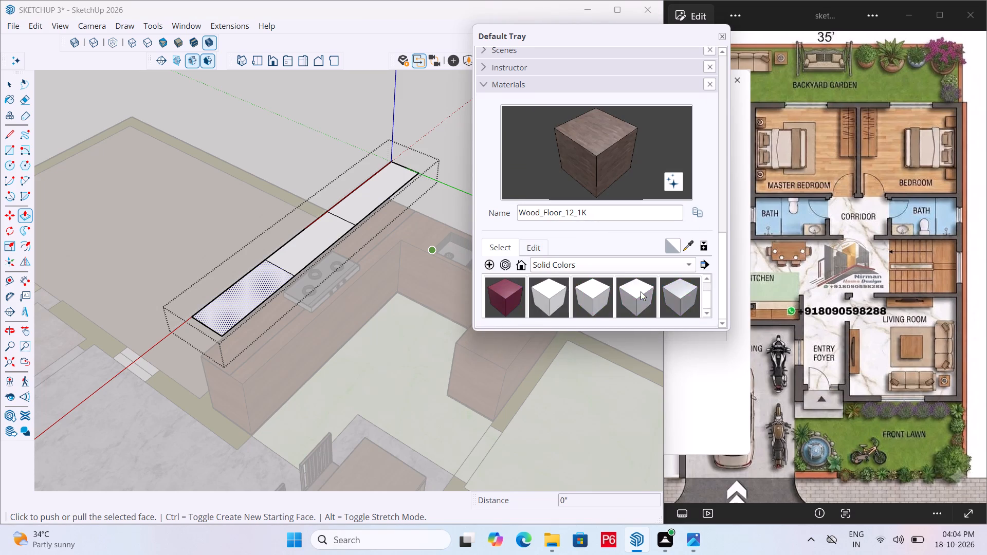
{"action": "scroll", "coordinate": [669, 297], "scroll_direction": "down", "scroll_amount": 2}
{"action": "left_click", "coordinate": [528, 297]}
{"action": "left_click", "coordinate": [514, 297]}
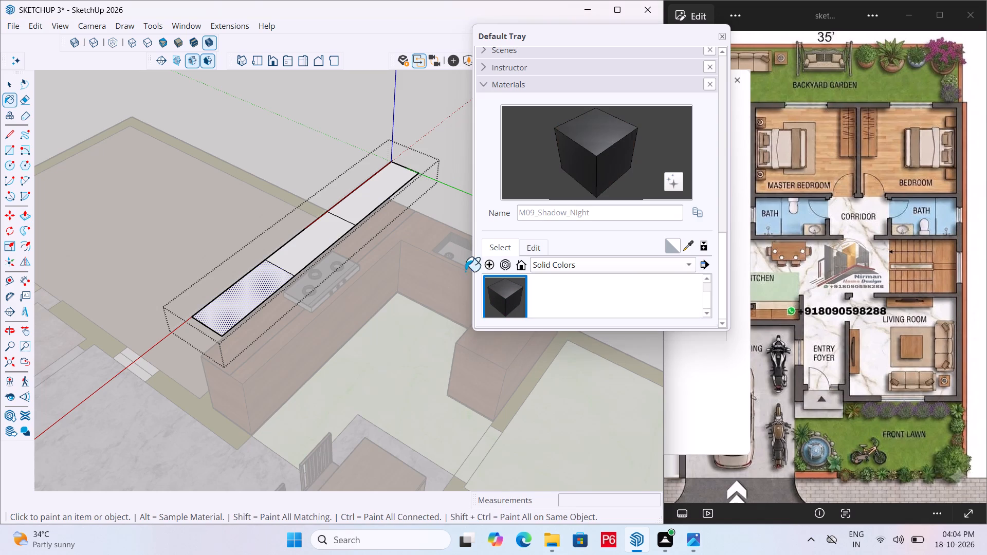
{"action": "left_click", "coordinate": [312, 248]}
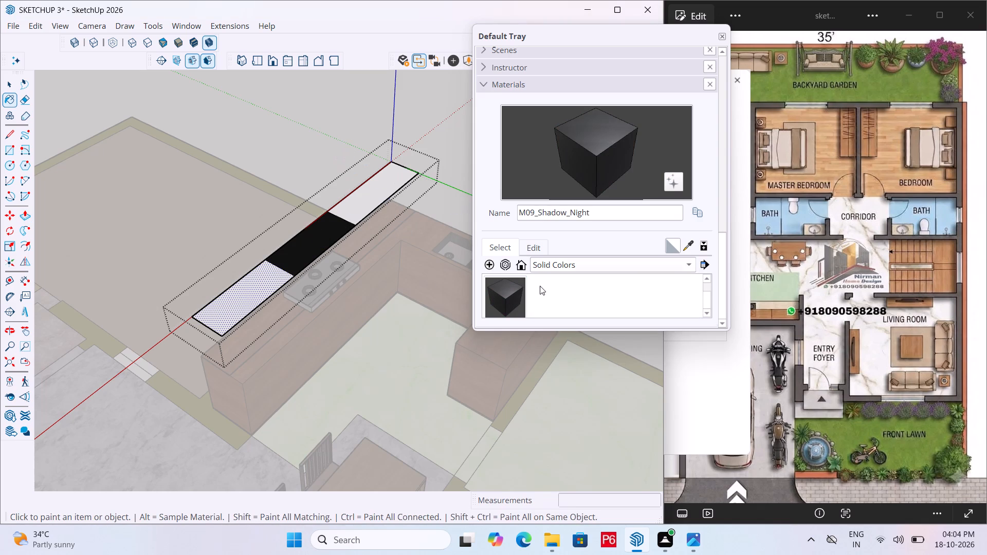
Paint the top of the strip's middle section with the solid colour M07_Charcoal_Gleam.
{"action": "scroll", "coordinate": [549, 301], "scroll_direction": "up", "scroll_amount": 1}
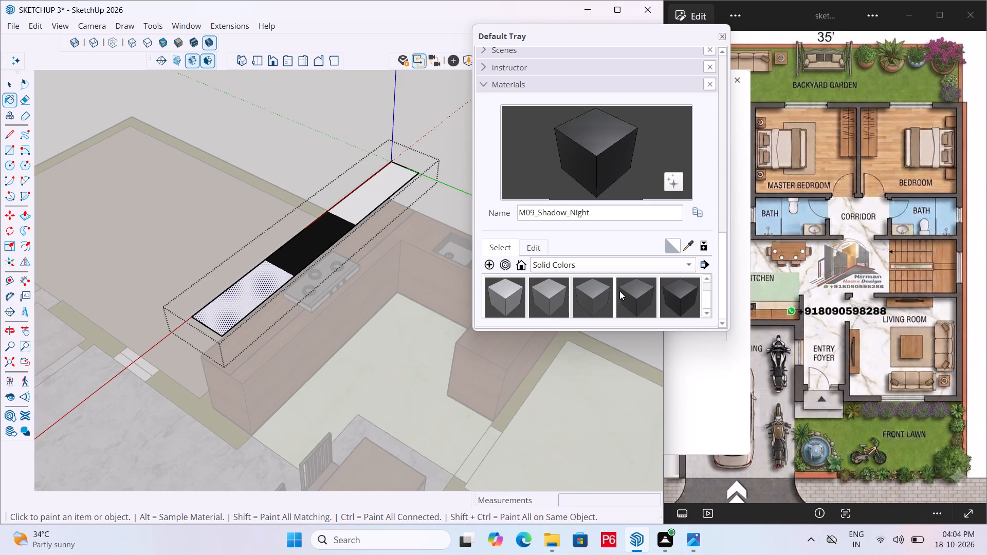
{"action": "left_click", "coordinate": [626, 291]}
{"action": "left_click", "coordinate": [308, 242]}
{"action": "key", "text": "space"}
{"action": "left_click", "coordinate": [326, 99]}
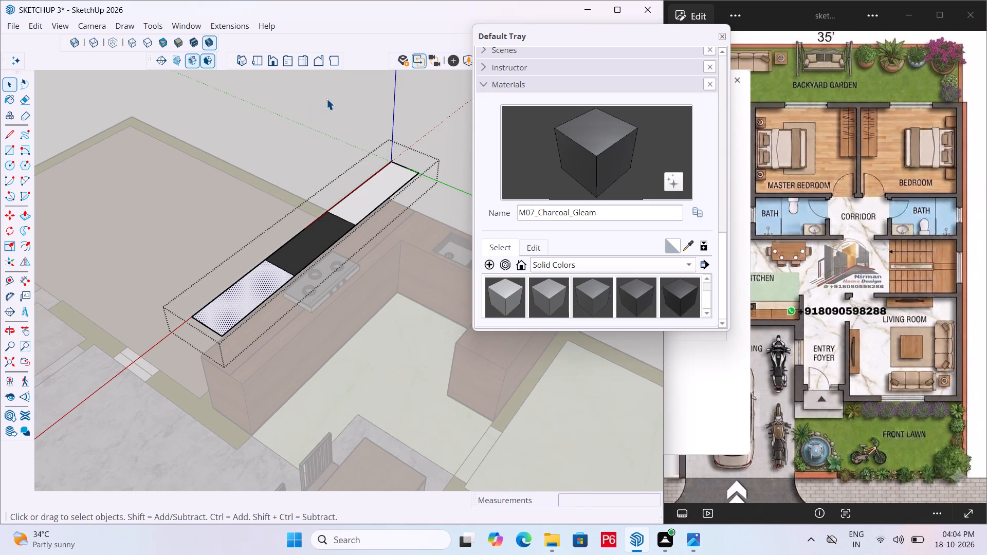
{"action": "left_click", "coordinate": [317, 230]}
{"action": "double_click", "coordinate": [343, 226]}
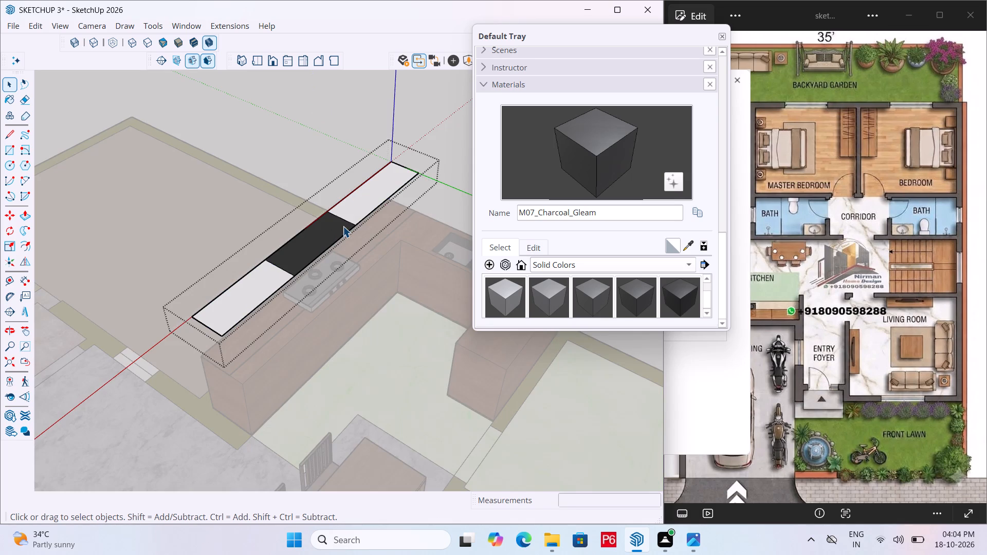
Paint the tops of the strip's two end sections with the solid colour D02_Buttercup_Glow.
{"action": "left_click", "coordinate": [251, 295]}
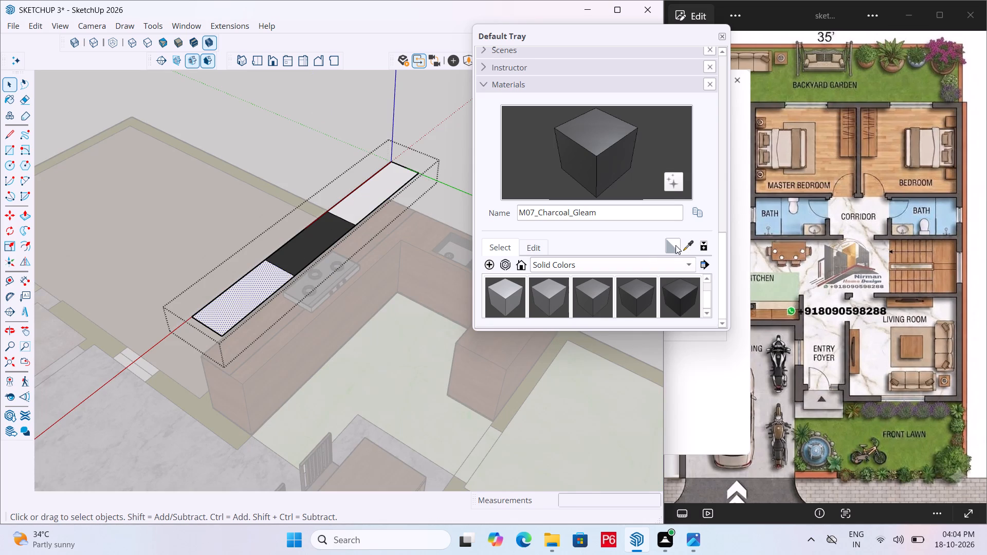
{"action": "left_click", "coordinate": [671, 265]}
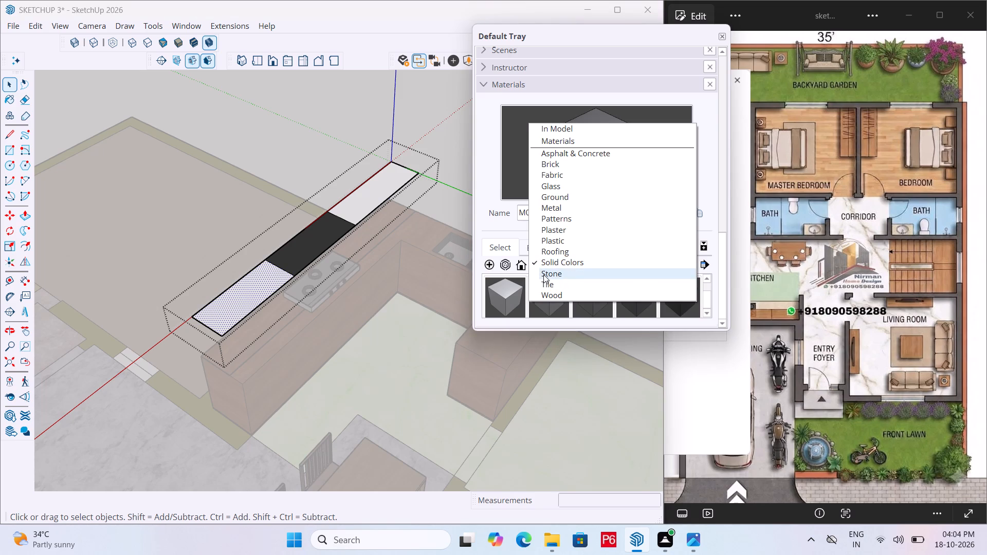
{"action": "left_click", "coordinate": [578, 264]}
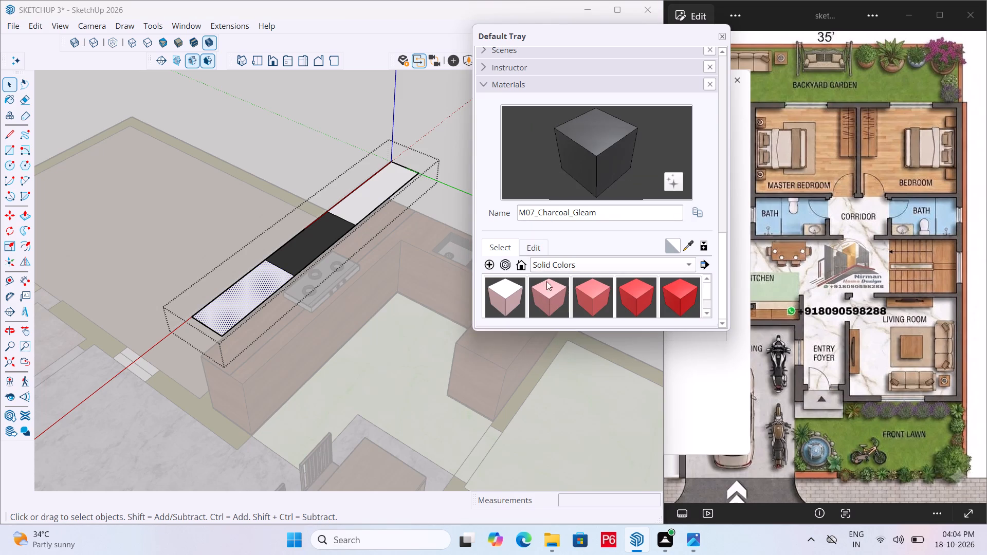
{"action": "scroll", "coordinate": [628, 268], "scroll_direction": "down", "scroll_amount": 8}
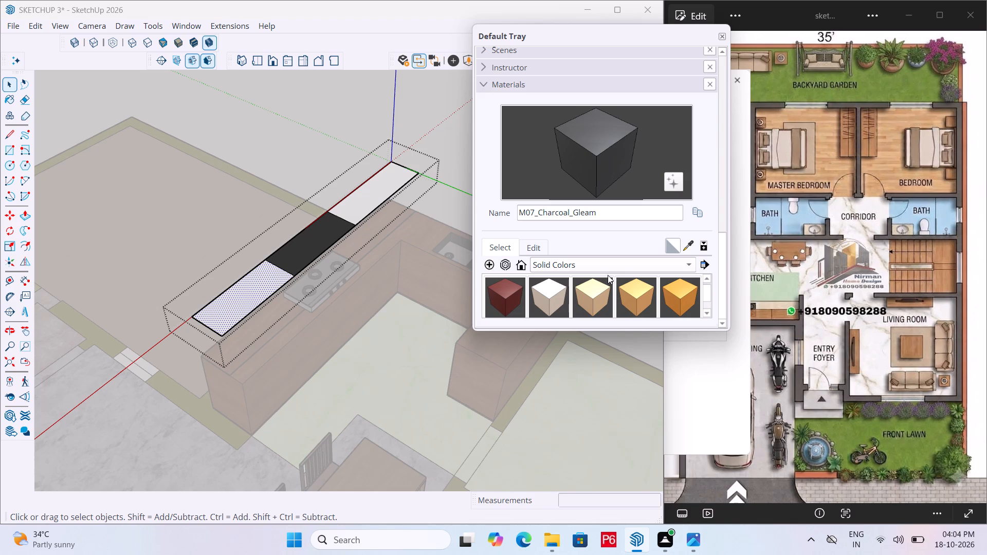
{"action": "scroll", "coordinate": [592, 280], "scroll_direction": "down", "scroll_amount": 3}
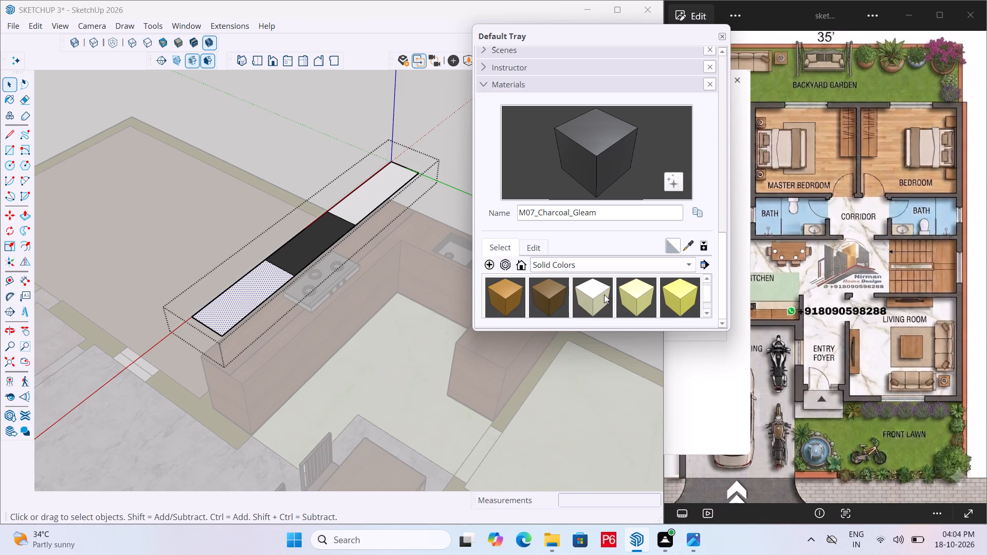
{"action": "scroll", "coordinate": [598, 313], "scroll_direction": "up", "scroll_amount": 1}
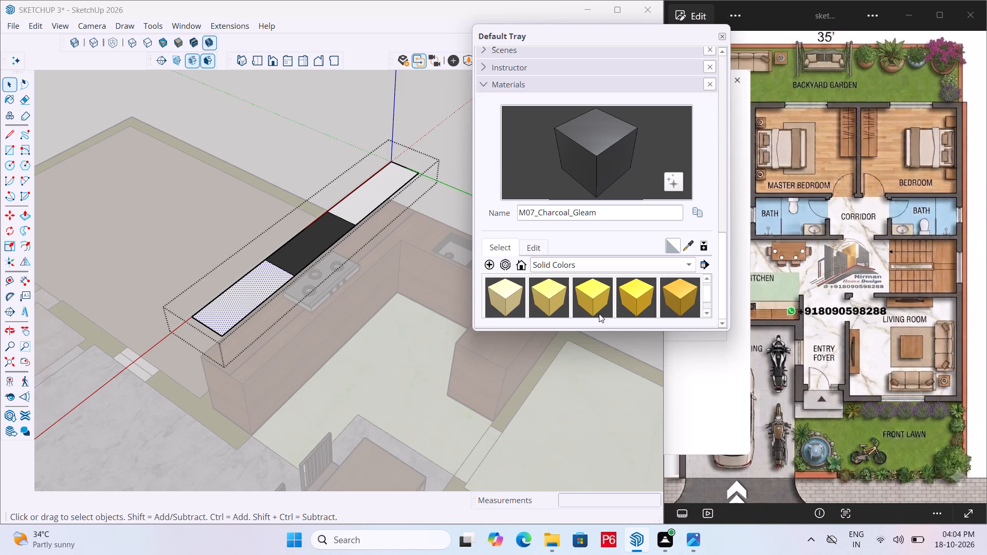
{"action": "left_click", "coordinate": [509, 295]}
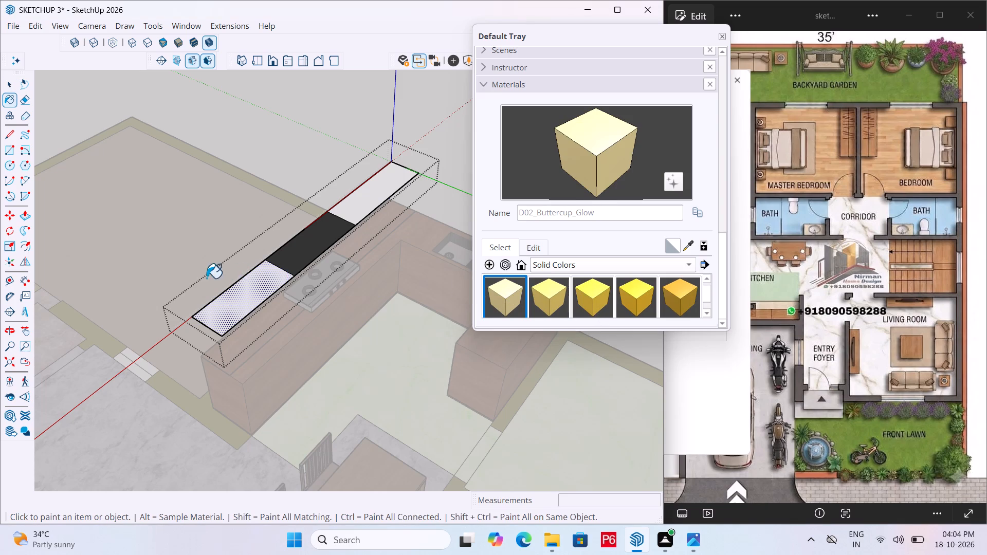
{"action": "left_click", "coordinate": [272, 291]}
{"action": "left_click", "coordinate": [385, 189]}
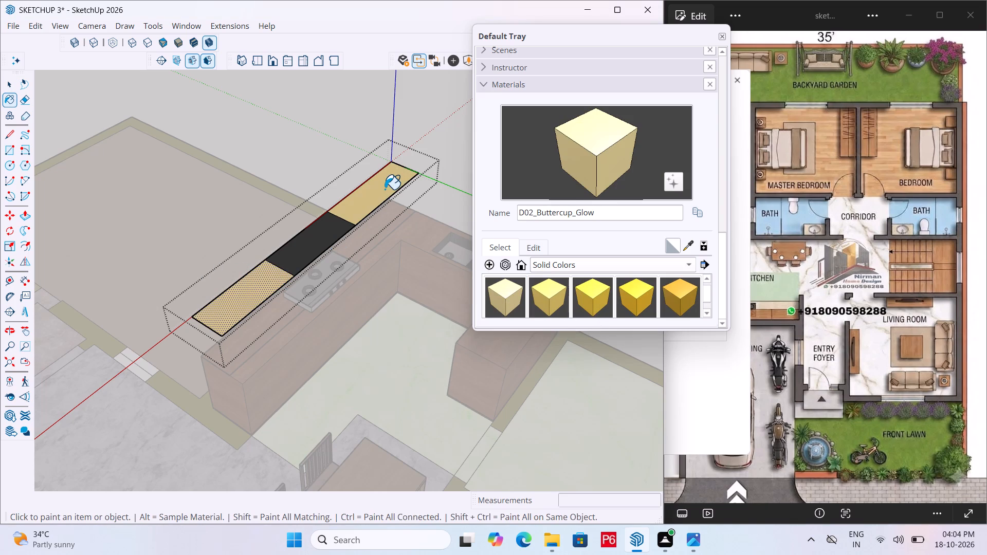
Paint the undersides of the strip's two end sections with D02_Buttercup_Glow.
{"action": "middle_click_drag", "start_coordinate": [317, 279], "coordinate": [218, 76]}
{"action": "scroll", "coordinate": [333, 247], "scroll_direction": "up", "scroll_amount": 6}
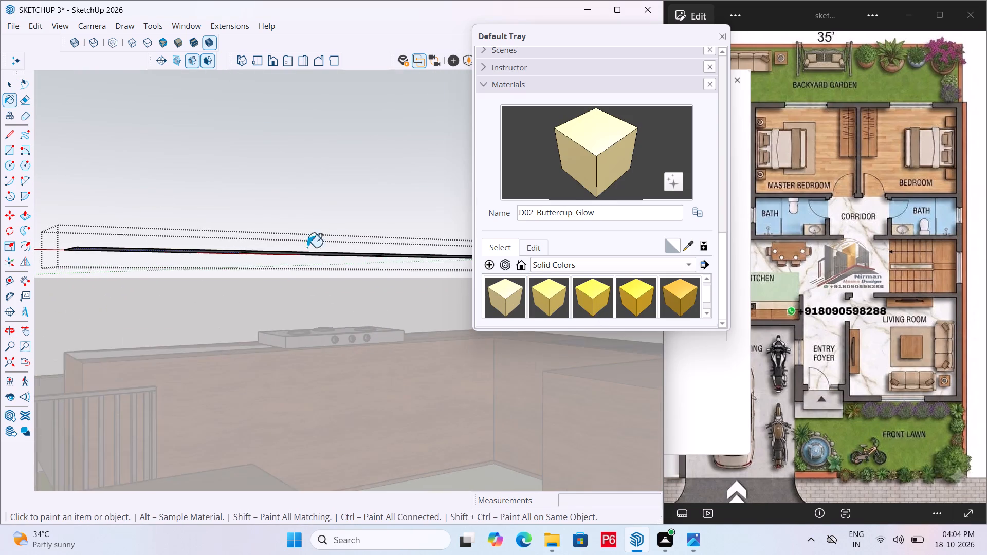
{"action": "scroll", "coordinate": [235, 271], "scroll_direction": "up", "scroll_amount": 1}
{"action": "middle_click_drag", "start_coordinate": [235, 272], "coordinate": [215, 213]}
{"action": "scroll", "coordinate": [215, 213], "scroll_direction": "up", "scroll_amount": 1}
{"action": "left_click", "coordinate": [223, 229]}
{"action": "left_click_drag", "start_coordinate": [224, 229], "coordinate": [234, 225]}
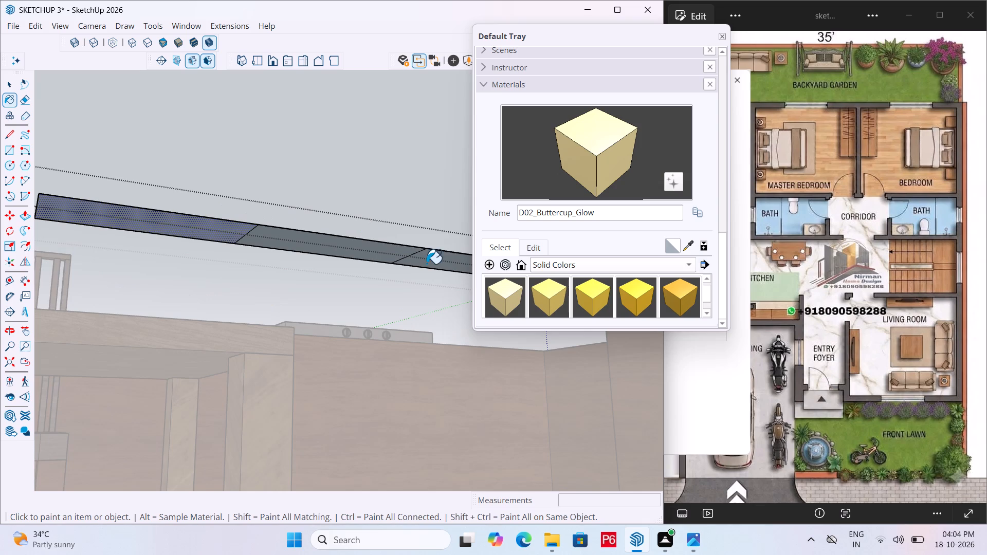
{"action": "double_click", "coordinate": [434, 260]}
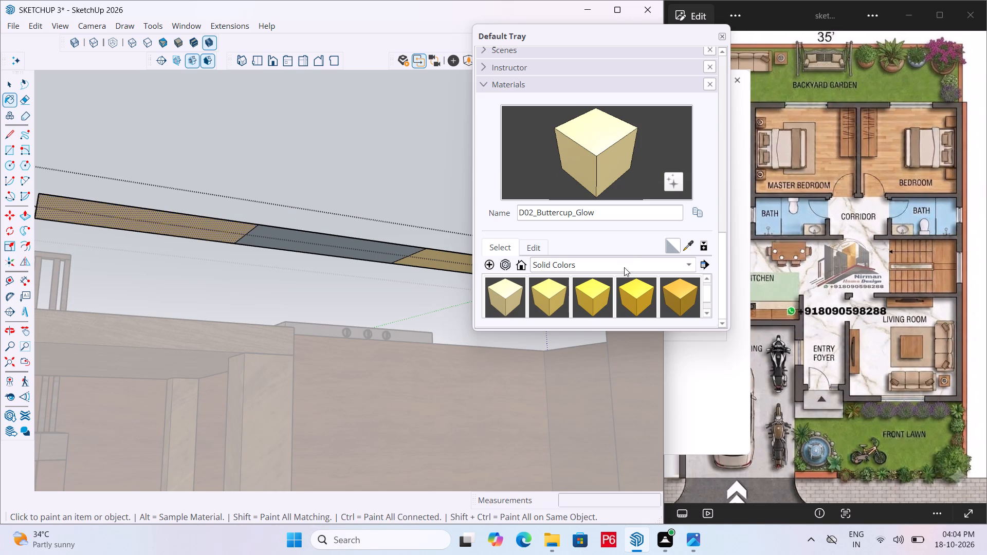
Paint the underside of the strip's middle section with the solid colour M07_Charcoal_Gleam.
{"action": "left_click", "coordinate": [627, 267]}
{"action": "left_click", "coordinate": [596, 267]}
{"action": "scroll", "coordinate": [623, 283], "scroll_direction": "down", "scroll_amount": 2}
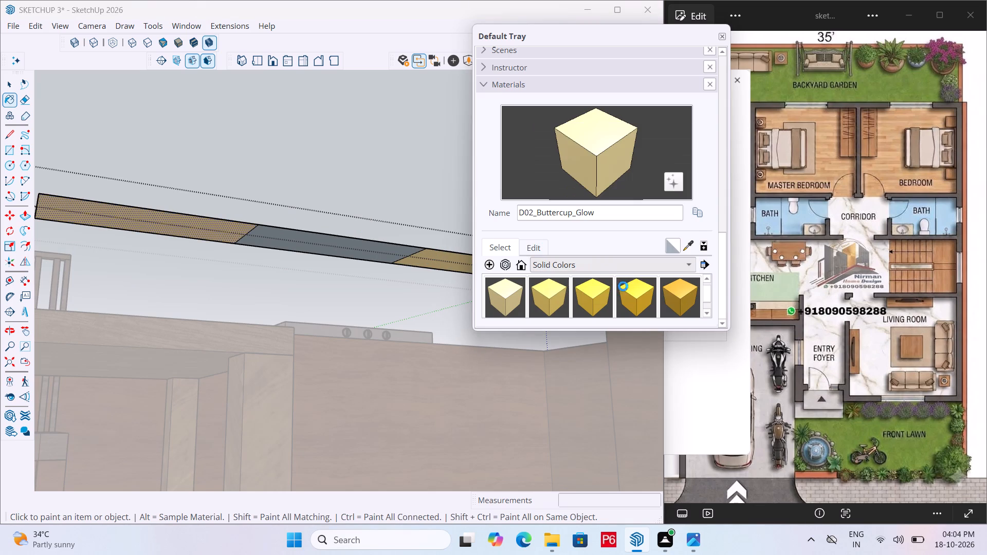
{"action": "scroll", "coordinate": [623, 286], "scroll_direction": "down", "scroll_amount": 14}
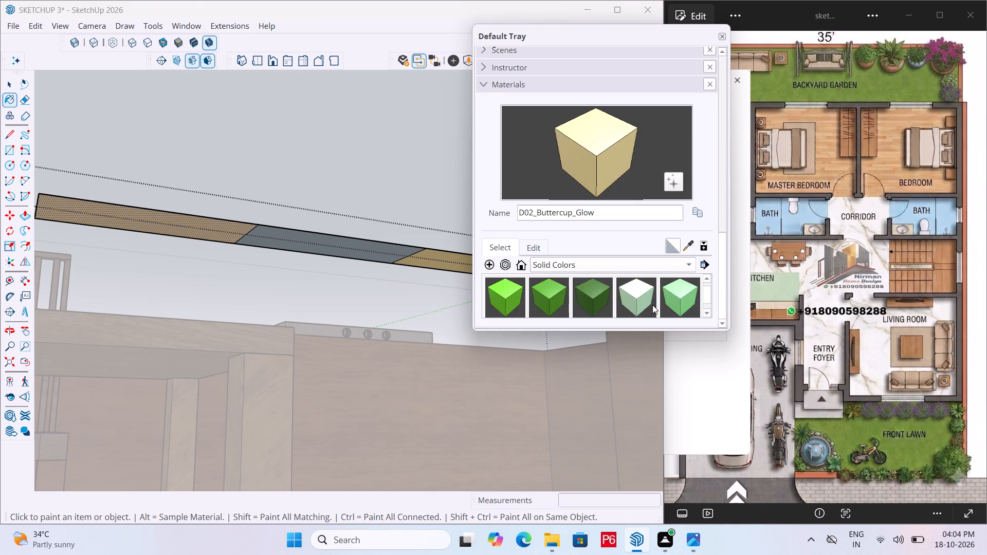
{"action": "scroll", "coordinate": [661, 297], "scroll_direction": "down", "scroll_amount": 15}
{"action": "scroll", "coordinate": [644, 292], "scroll_direction": "up", "scroll_amount": 1}
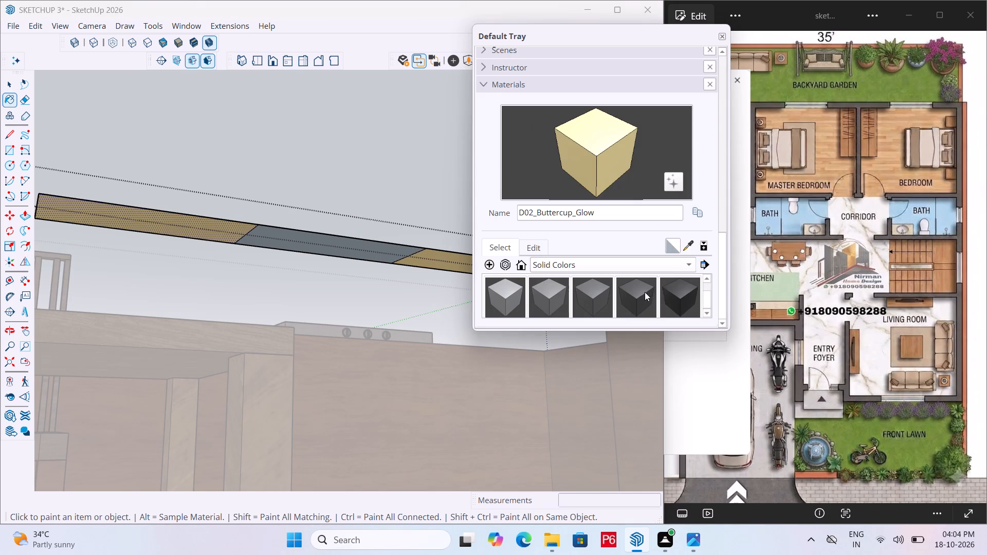
{"action": "left_click", "coordinate": [645, 294]}
{"action": "double_click", "coordinate": [383, 256]}
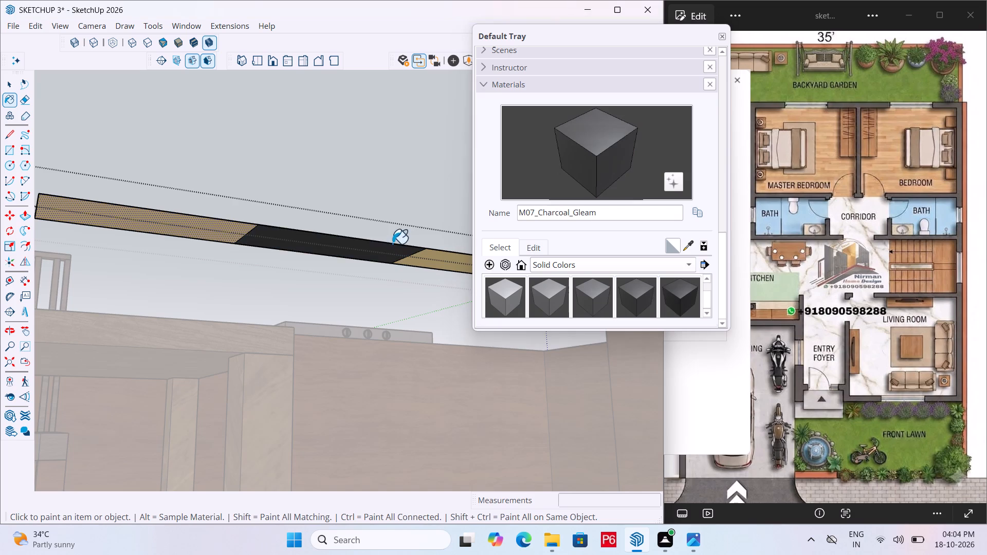
Save the model with the newly painted overhead strip.
{"action": "scroll", "coordinate": [393, 249], "scroll_direction": "down", "scroll_amount": 5}
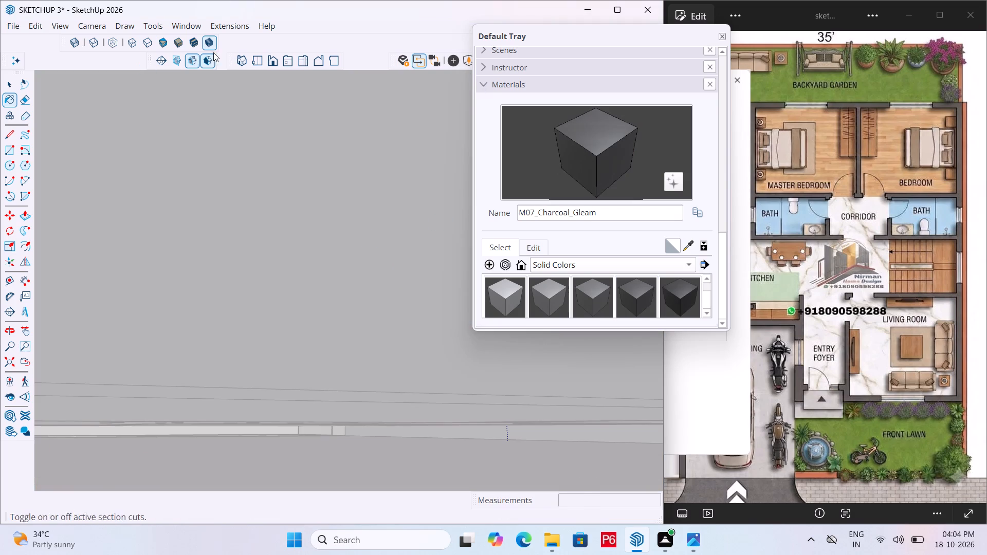
{"action": "left_click", "coordinate": [261, 60]}
{"action": "scroll", "coordinate": [273, 240], "scroll_direction": "down", "scroll_amount": 11}
{"action": "middle_click_drag", "start_coordinate": [386, 240], "coordinate": [348, 240]}
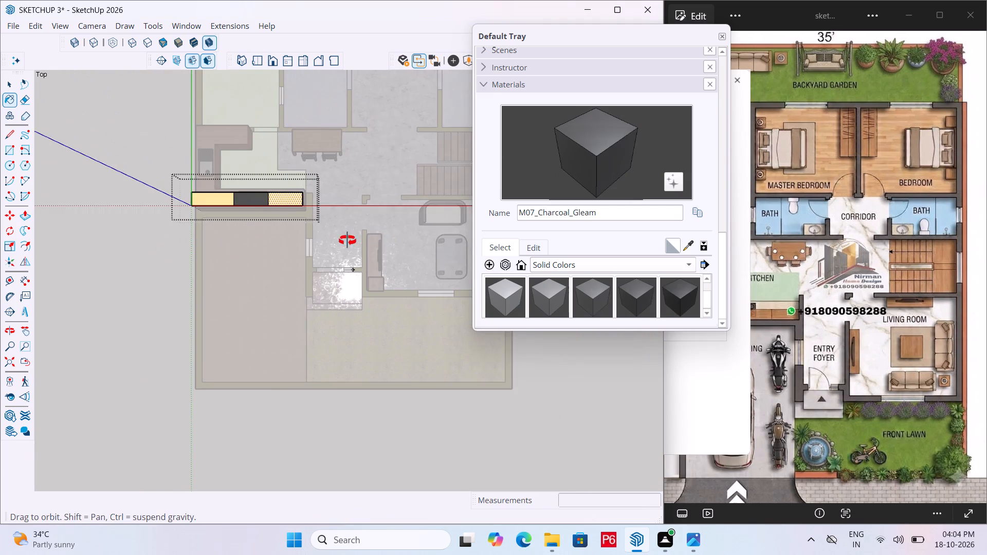
{"action": "middle_click_drag", "start_coordinate": [348, 240], "coordinate": [0, 198]}
{"action": "middle_click_drag", "start_coordinate": [428, 246], "coordinate": [6, 178]}
{"action": "scroll", "coordinate": [241, 258], "scroll_direction": "down", "scroll_amount": 5}
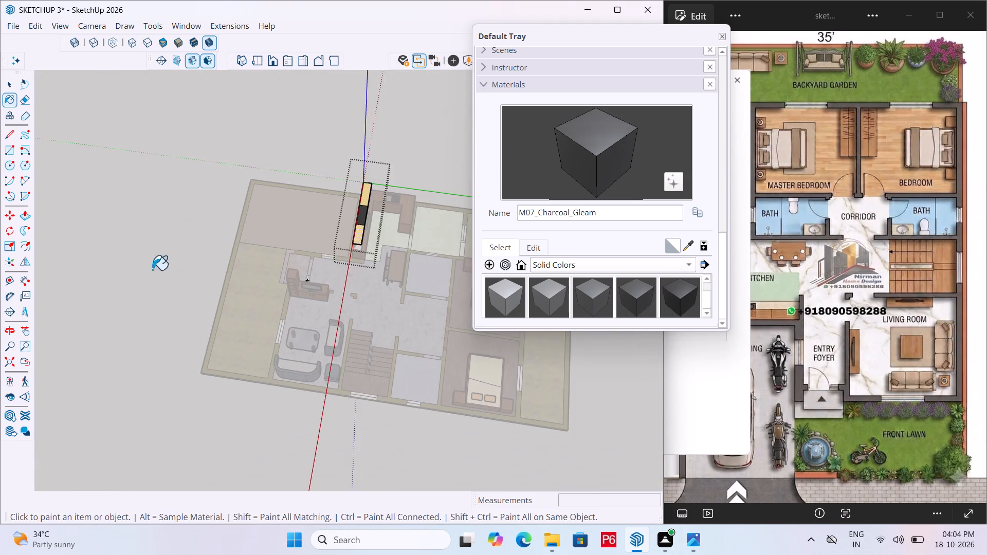
{"action": "middle_click_drag", "start_coordinate": [430, 282], "coordinate": [311, 168]}
{"action": "scroll", "coordinate": [293, 197], "scroll_direction": "up", "scroll_amount": 1}
{"action": "scroll", "coordinate": [405, 213], "scroll_direction": "up", "scroll_amount": 14}
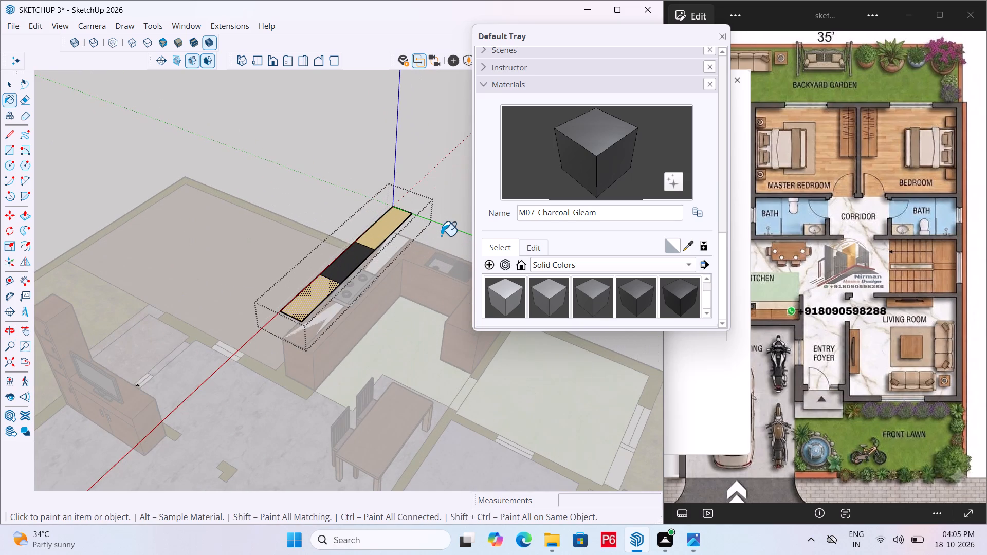
{"action": "key", "text": "ctrl+s"}
{"action": "key", "text": "ctrl+s"}
{"action": "key", "text": "ctrl+s"}
{"action": "key", "text": "ctrl+s"}
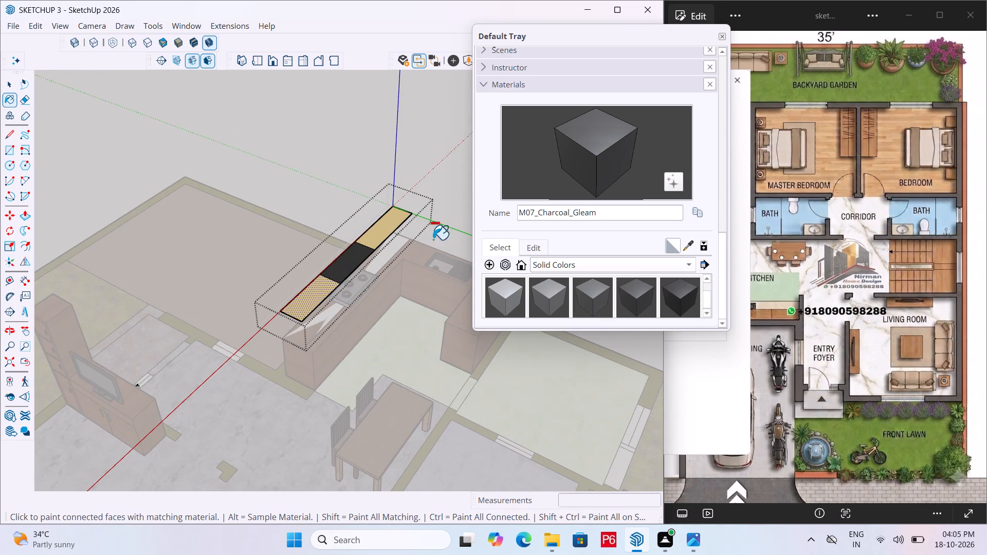
Split the yellow end section farther from the sink in half with a crosswise line about 1' 4 3/4" long between edge midpoints.
{"action": "key", "text": "space"}
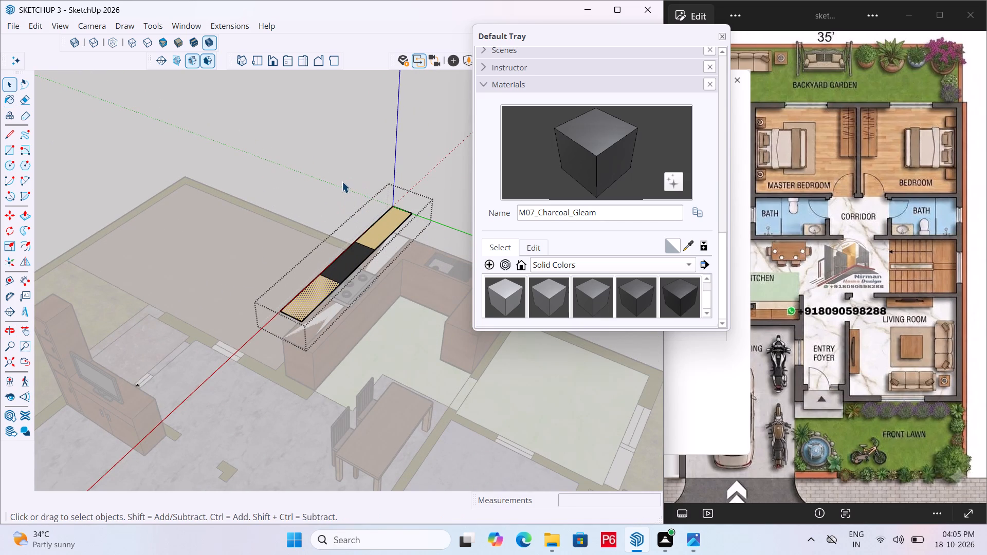
{"action": "scroll", "coordinate": [310, 294], "scroll_direction": "up", "scroll_amount": 5}
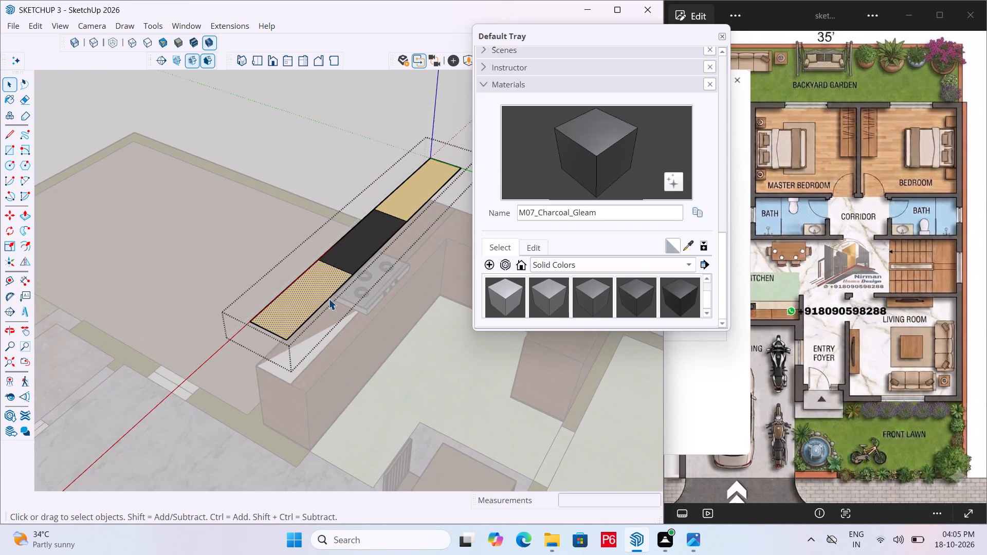
{"action": "key", "text": "p"}
{"action": "scroll", "coordinate": [302, 297], "scroll_direction": "up", "scroll_amount": 2}
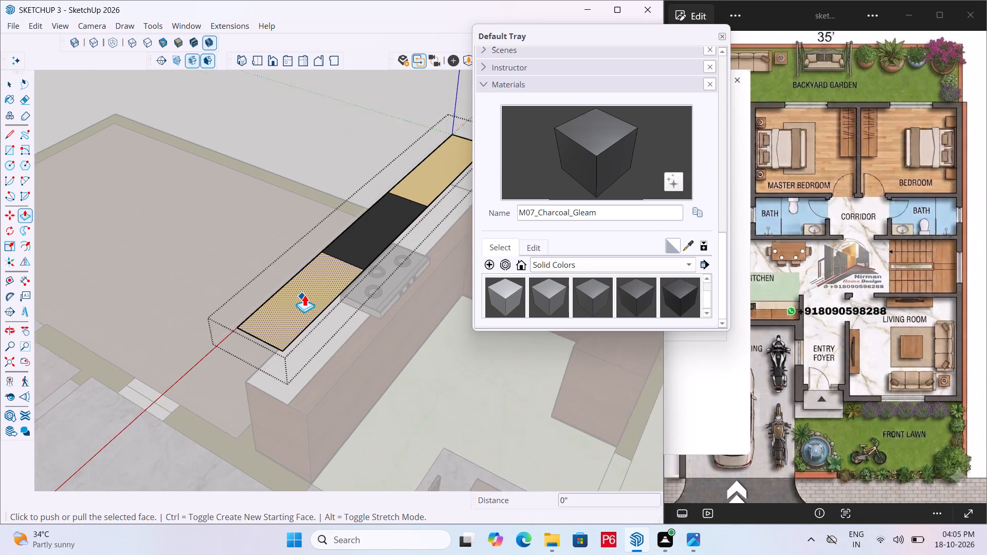
{"action": "scroll", "coordinate": [304, 294], "scroll_direction": "up", "scroll_amount": 1}
{"action": "key", "text": "l"}
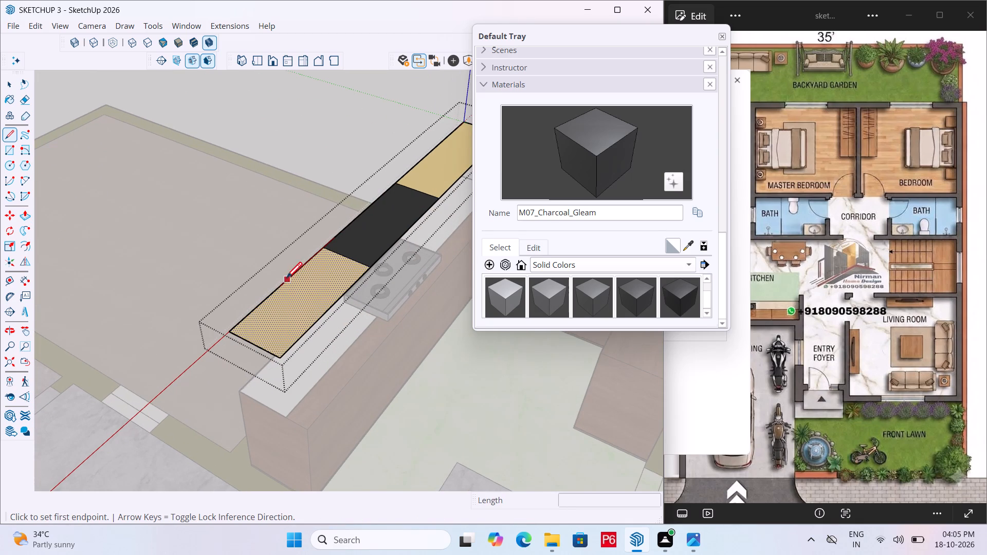
{"action": "left_click", "coordinate": [281, 284]}
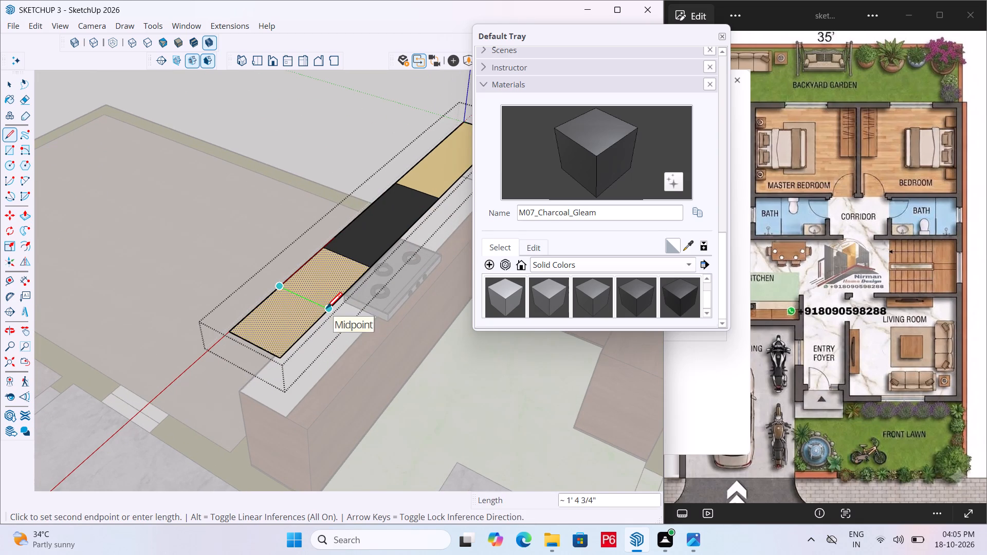
{"action": "left_click", "coordinate": [326, 310]}
{"action": "key", "text": "space"}
Push/Pull both halves of that end section up 2' into cabinet blocks, then raise the outer block's top by 9/16".
{"action": "key", "text": "p"}
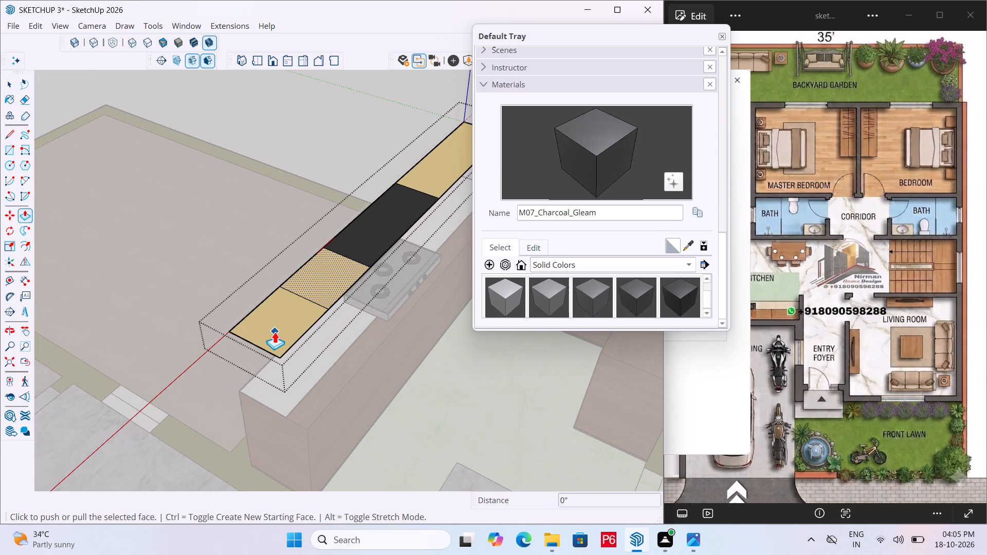
{"action": "double_click", "coordinate": [275, 331]}
{"action": "left_click", "coordinate": [315, 267]}
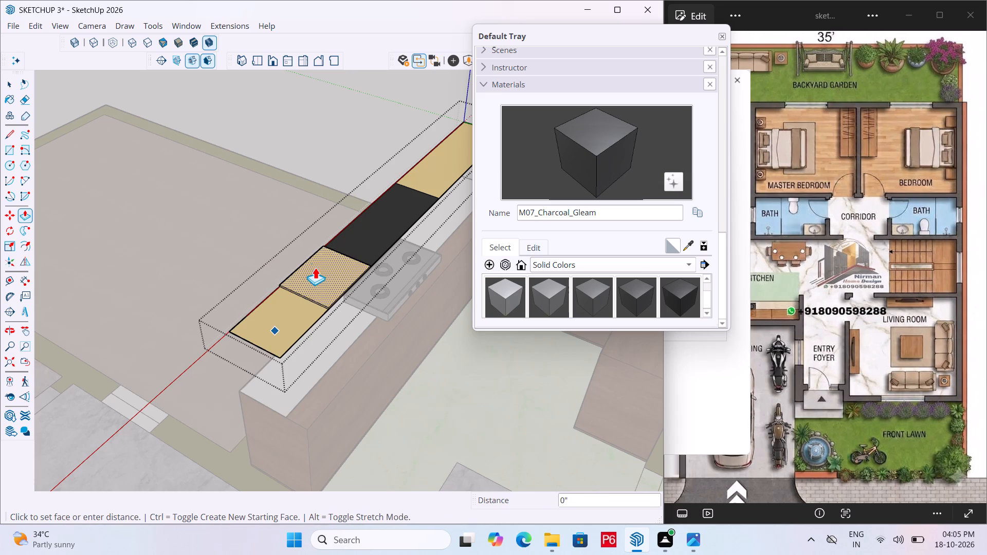
{"action": "middle_click_drag", "start_coordinate": [297, 131], "coordinate": [205, 27]}
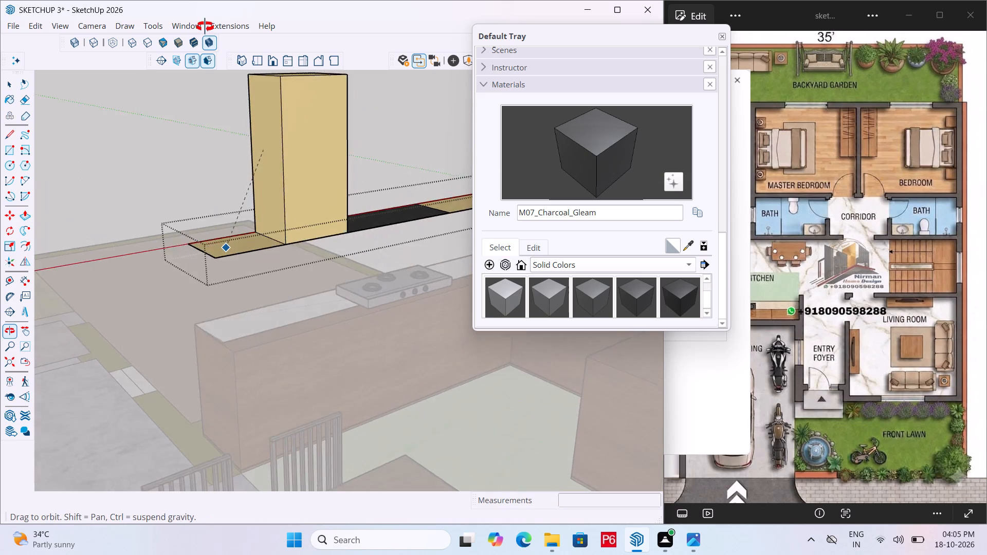
{"action": "middle_click_drag", "start_coordinate": [205, 27], "coordinate": [235, 93]}
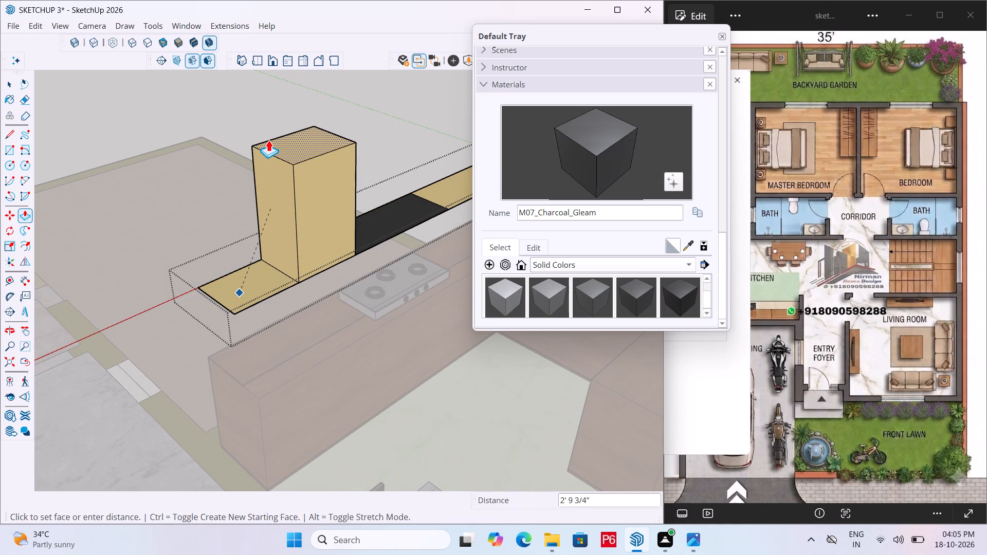
{"action": "type", "text": "2'"}
{"action": "key", "text": "Return"}
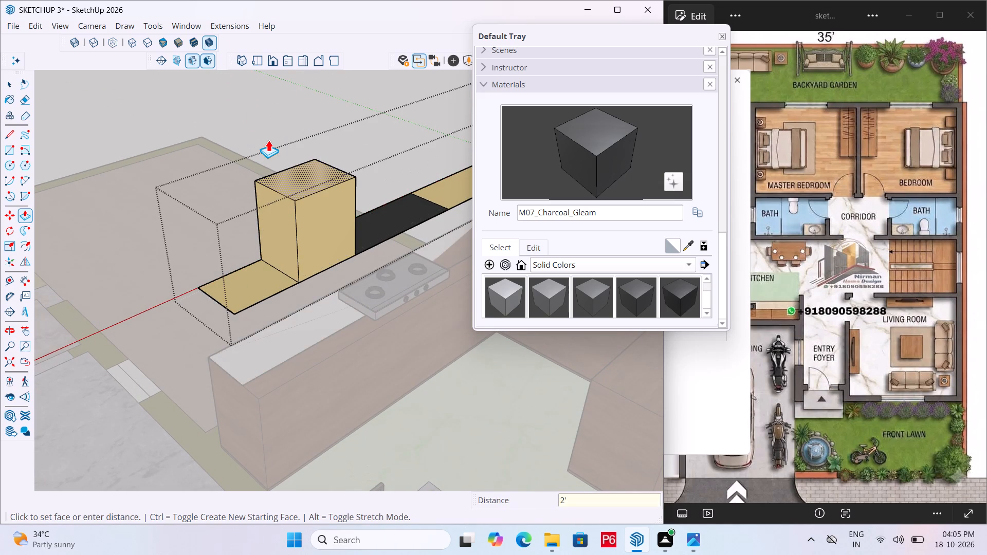
{"action": "double_click", "coordinate": [249, 283]}
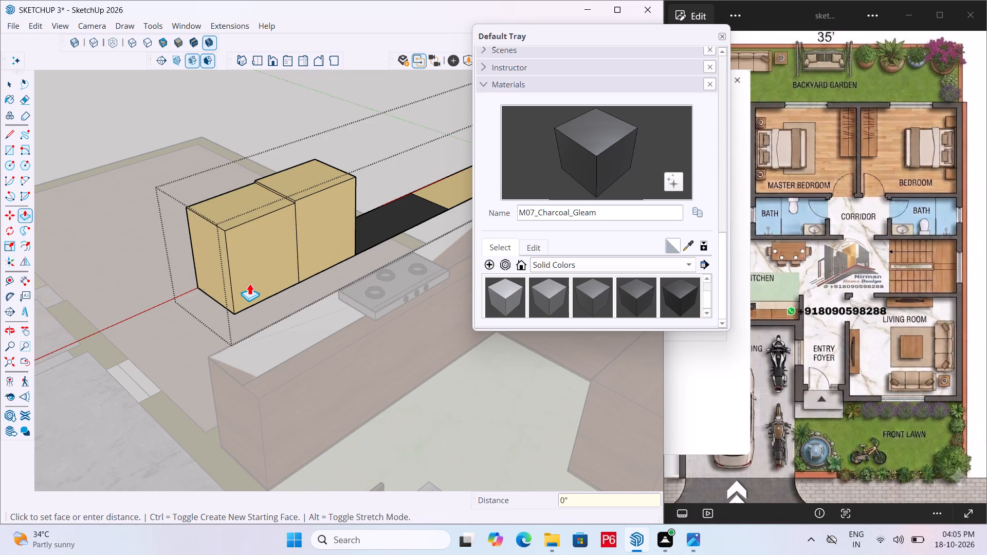
{"action": "left_click", "coordinate": [277, 199]}
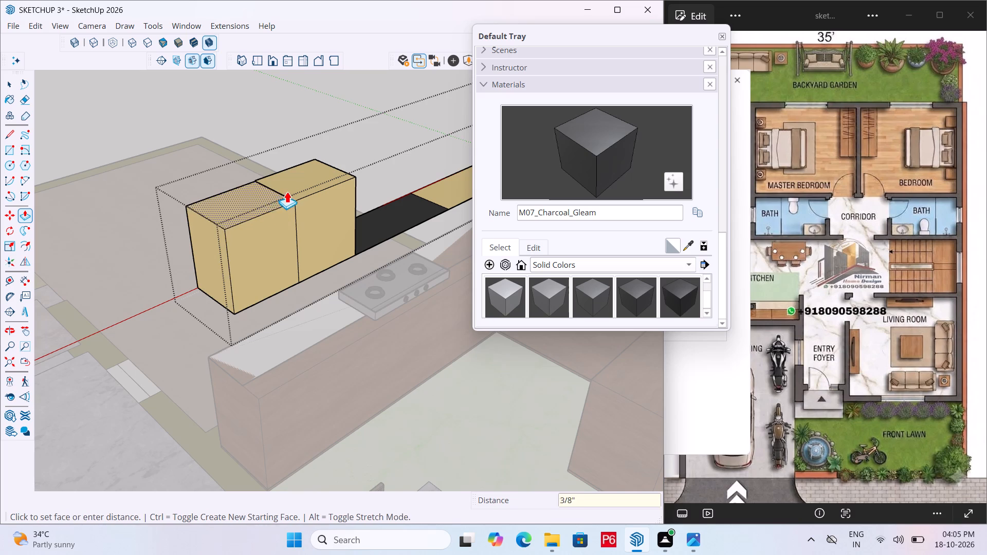
{"action": "left_click", "coordinate": [297, 183]}
Split the yellow end section nearer the sink in half with a crosswise line between the midpoints of its long edges.
{"action": "scroll", "coordinate": [158, 305], "scroll_direction": "down", "scroll_amount": 6}
{"action": "scroll", "coordinate": [342, 208], "scroll_direction": "up", "scroll_amount": 4}
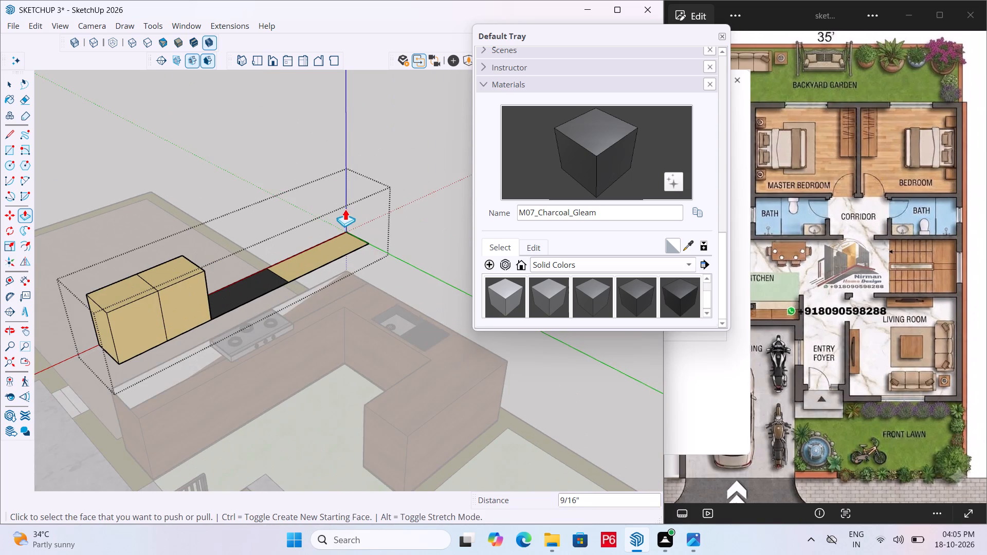
{"action": "scroll", "coordinate": [319, 228], "scroll_direction": "up", "scroll_amount": 5}
{"action": "key", "text": "l"}
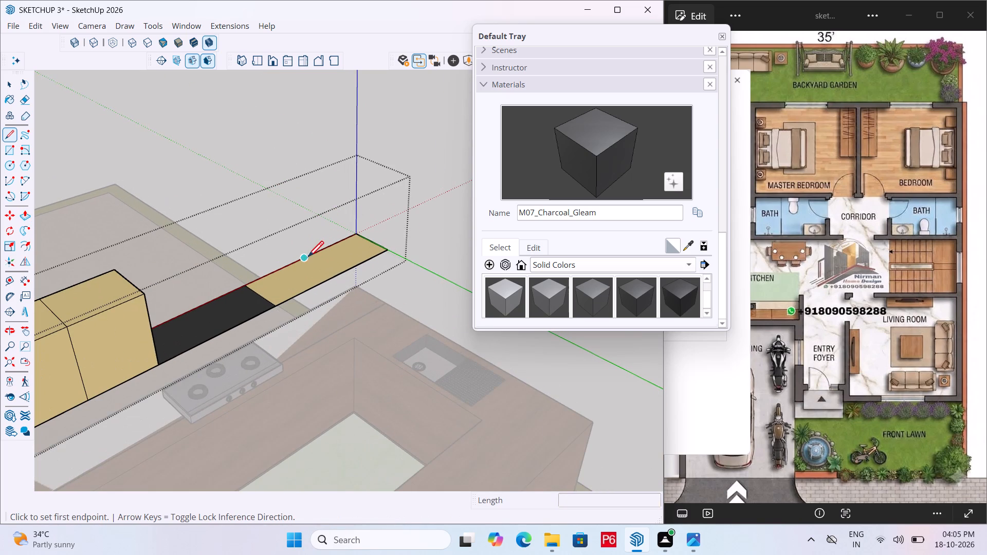
{"action": "left_click", "coordinate": [306, 259]}
{"action": "left_click", "coordinate": [335, 273]}
{"action": "key", "text": "space"}
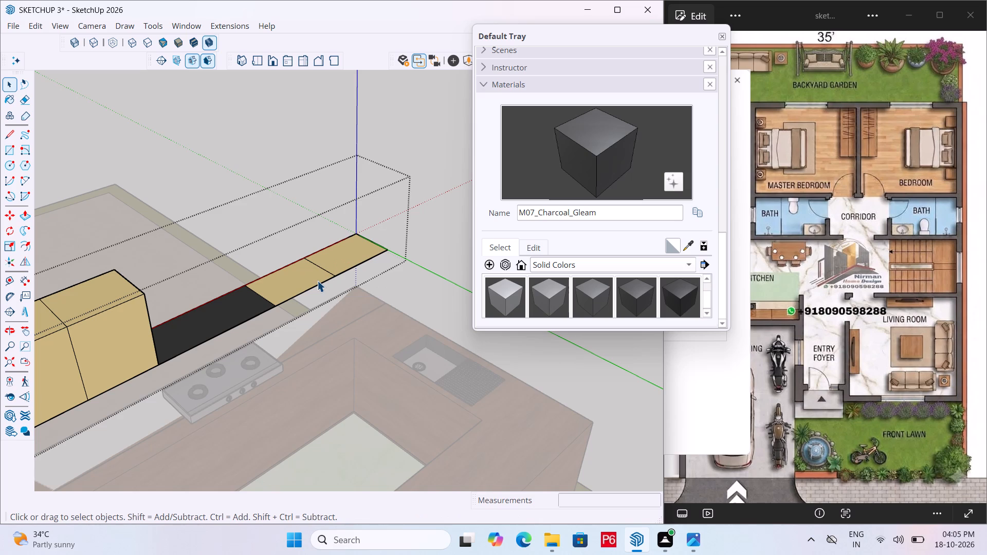
Push/Pull both halves of the sink-side end section up to the height of the cabinet blocks at the other end.
{"action": "key", "text": "p"}
{"action": "left_click_drag", "start_coordinate": [279, 290], "coordinate": [283, 286]}
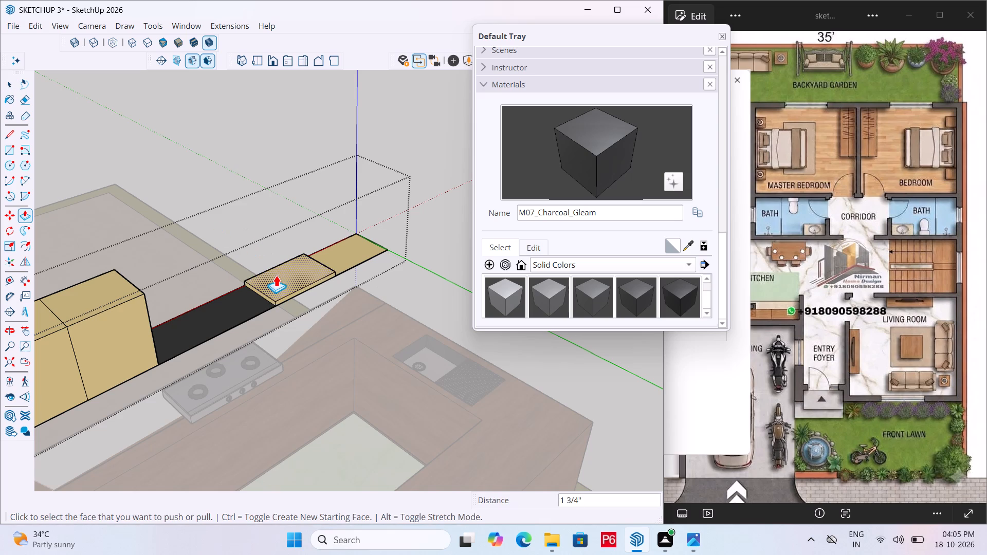
{"action": "left_click", "coordinate": [277, 280]}
{"action": "left_click_drag", "start_coordinate": [117, 289], "coordinate": [120, 285]}
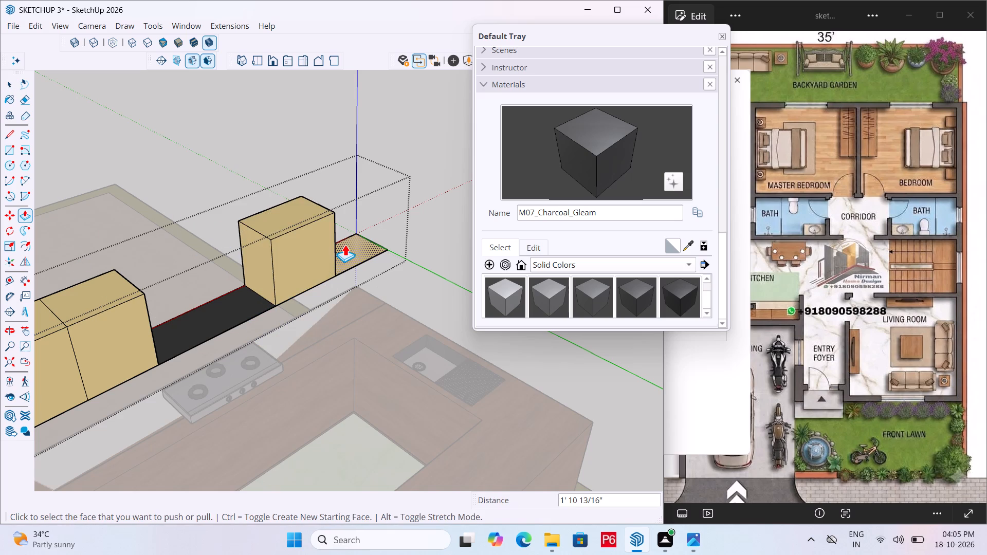
{"action": "triple_click", "coordinate": [346, 245]}
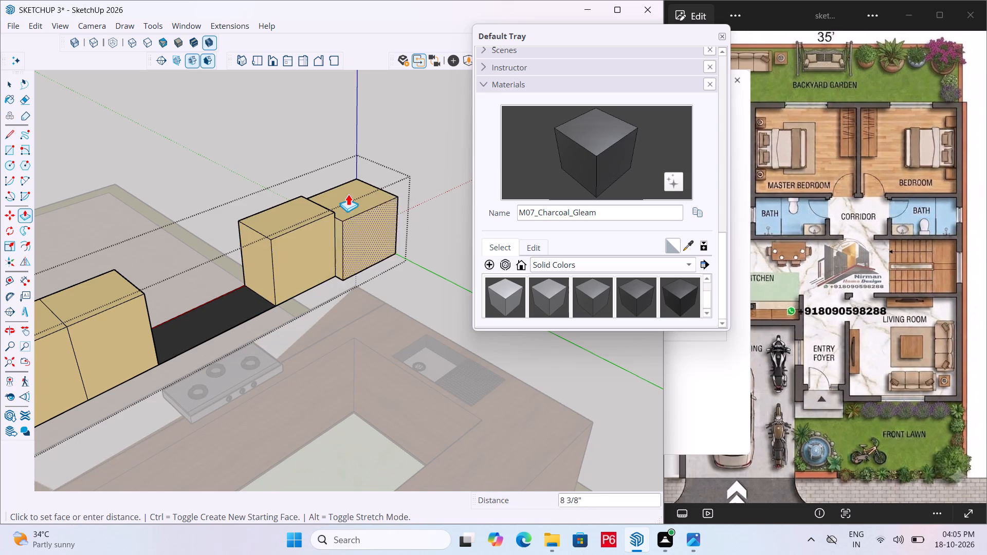
{"action": "key", "text": "Escape"}
{"action": "left_click", "coordinate": [341, 187]}
{"action": "left_click", "coordinate": [354, 198]}
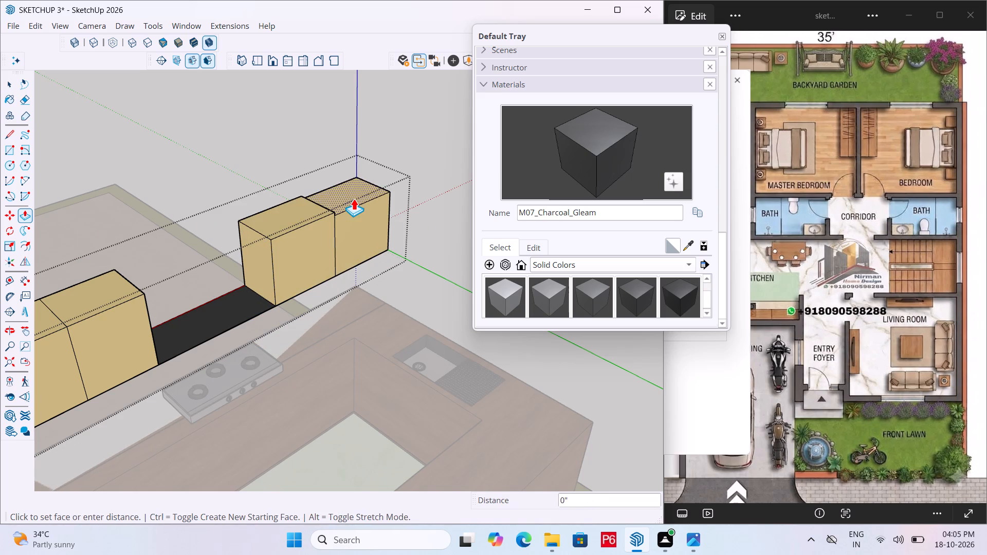
{"action": "left_click", "coordinate": [299, 211]}
Save the model with the four overhead cabinet blocks.
{"action": "scroll", "coordinate": [326, 206], "scroll_direction": "down", "scroll_amount": 3}
{"action": "key", "text": "ctrl+s"}
{"action": "key", "text": "ctrl+s"}
{"action": "key", "text": "ctrl+s"}
{"action": "key", "text": "ctrl+s"}
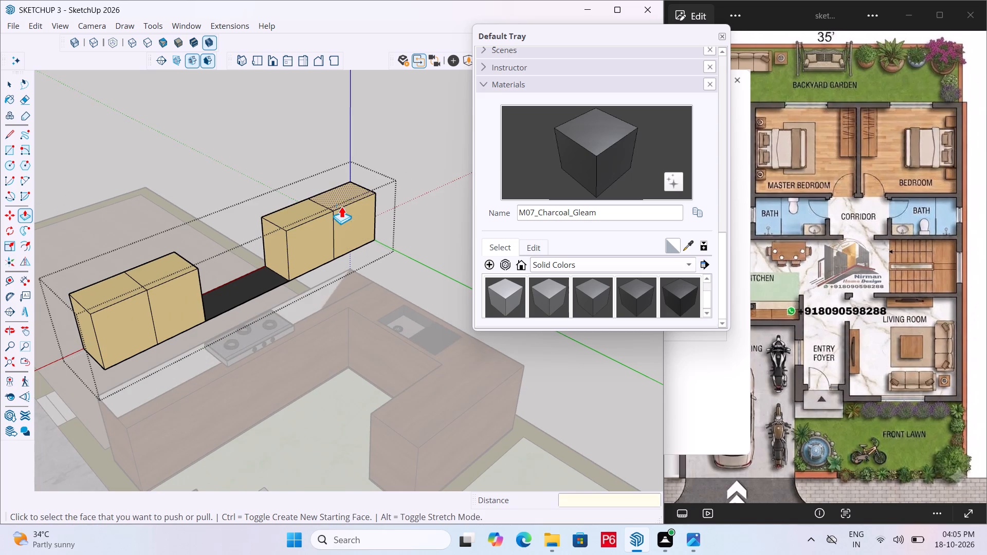
Close the overhead cabinet group for editing and move the whole unit straight up by 1'.
{"action": "key", "text": "space"}
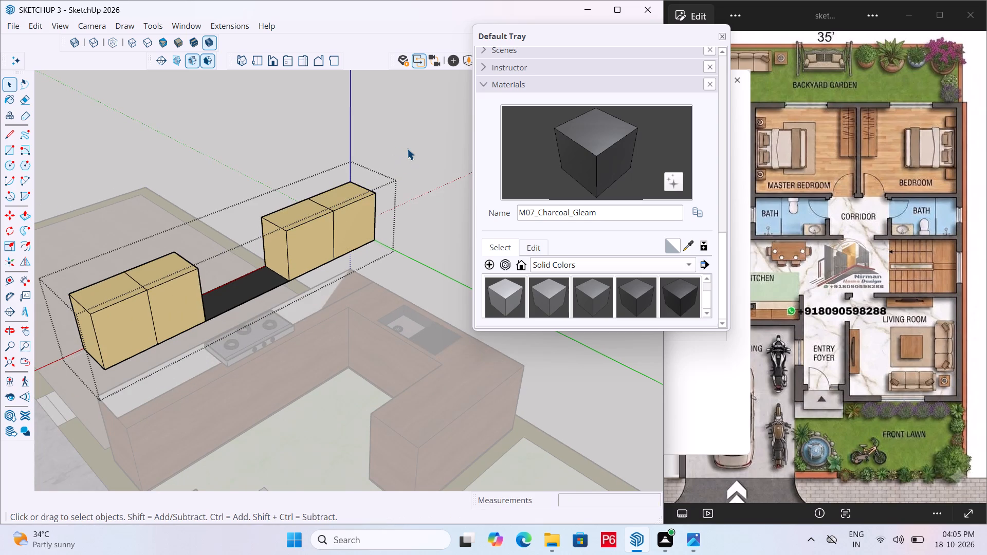
{"action": "double_click", "coordinate": [407, 149]}
{"action": "middle_click_drag", "start_coordinate": [258, 225], "coordinate": [268, 181]}
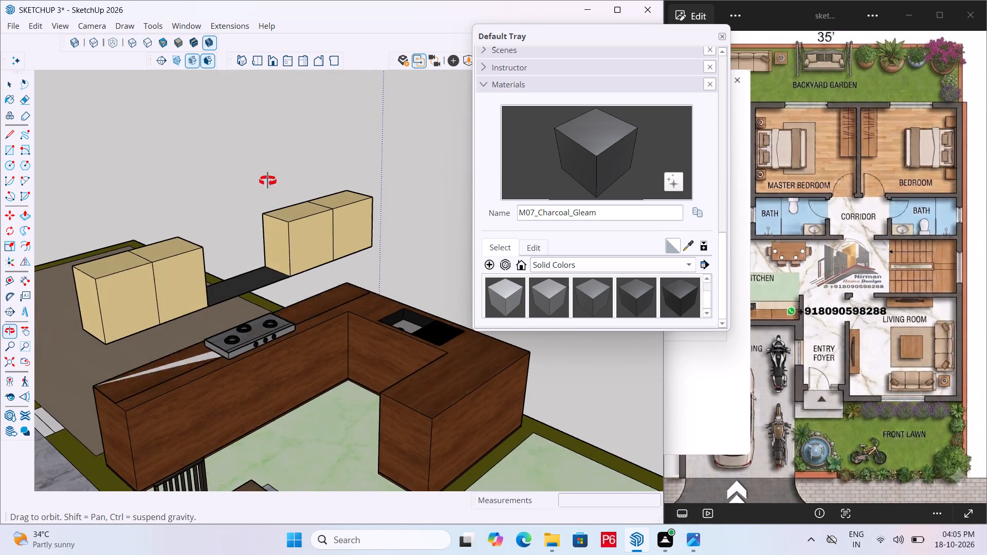
{"action": "middle_click_drag", "start_coordinate": [268, 181], "coordinate": [268, 182]}
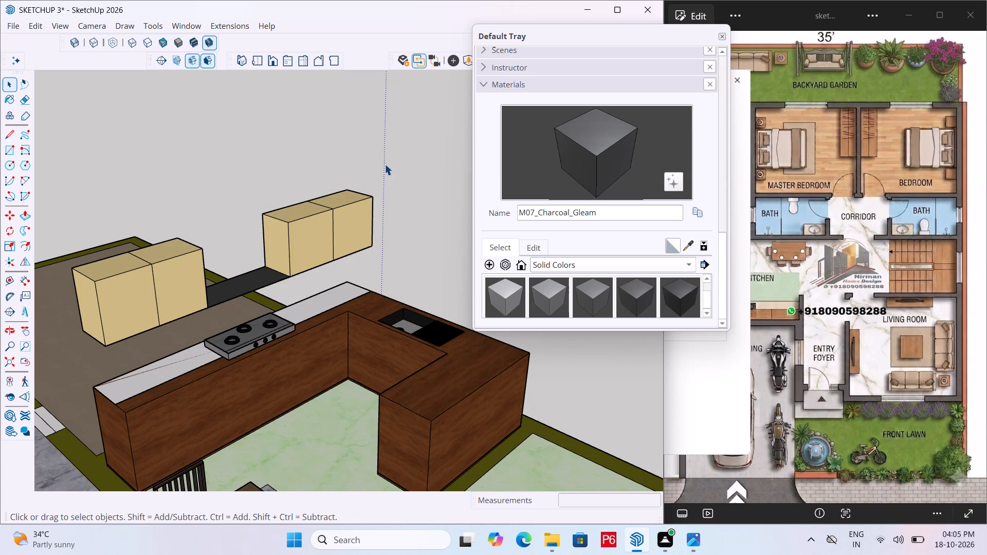
{"action": "left_click", "coordinate": [414, 236]}
{"action": "left_click", "coordinate": [318, 233]}
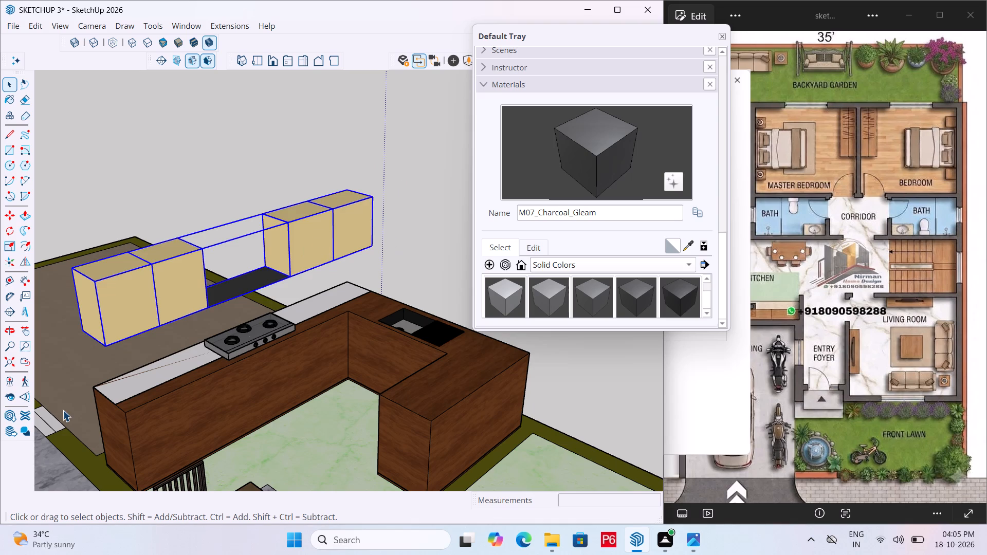
{"action": "scroll", "coordinate": [54, 405], "scroll_direction": "up", "scroll_amount": 3}
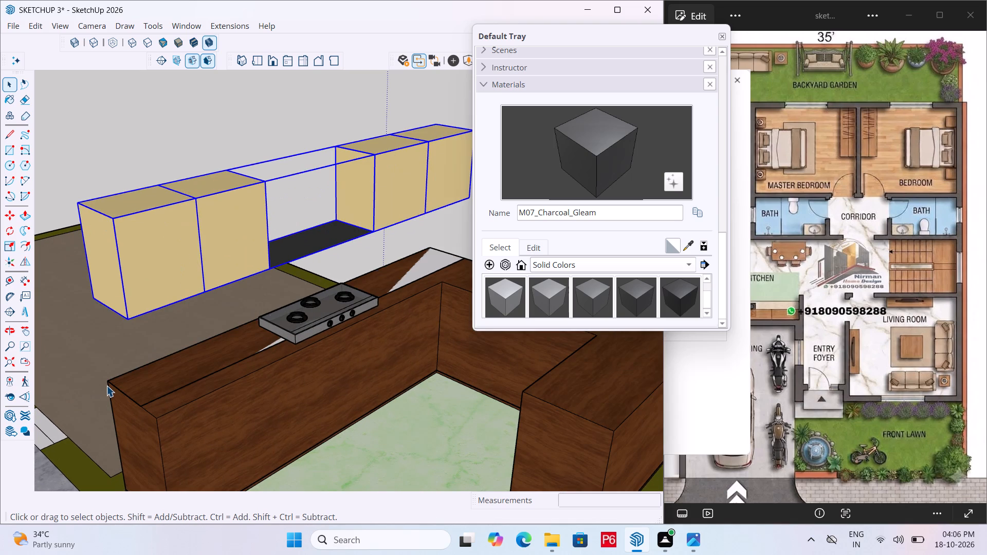
{"action": "scroll", "coordinate": [107, 302], "scroll_direction": "down", "scroll_amount": 5}
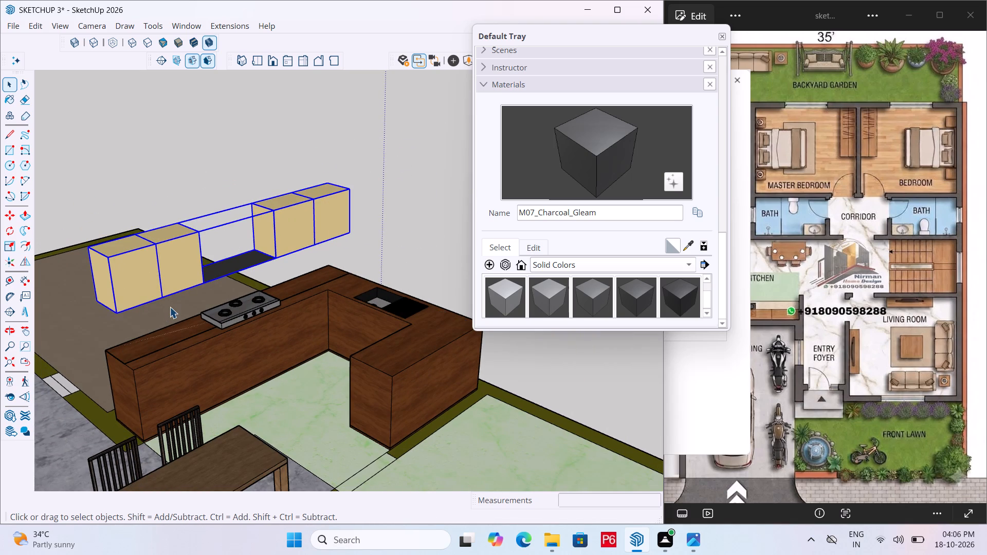
{"action": "key", "text": "m"}
{"action": "left_click", "coordinate": [119, 312]}
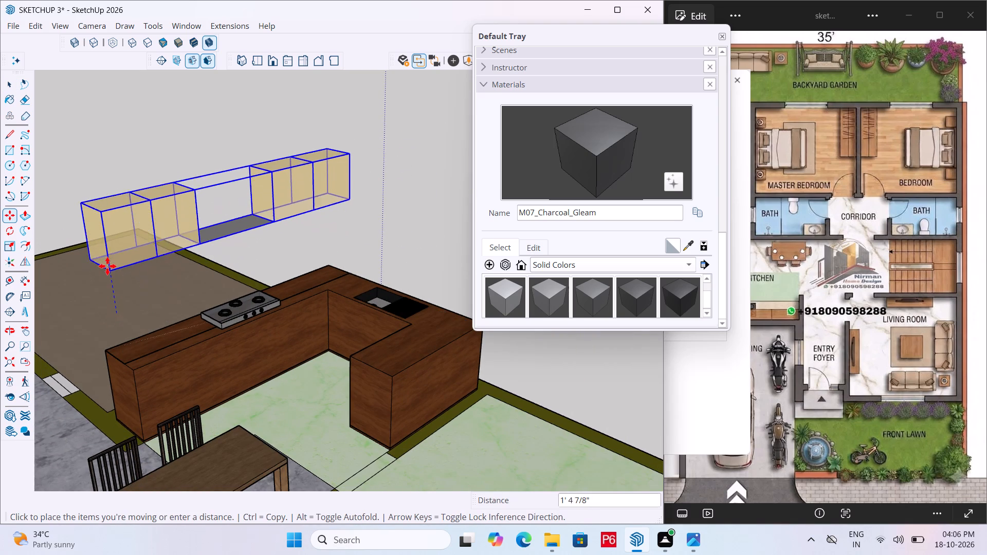
{"action": "type", "text": "1'"}
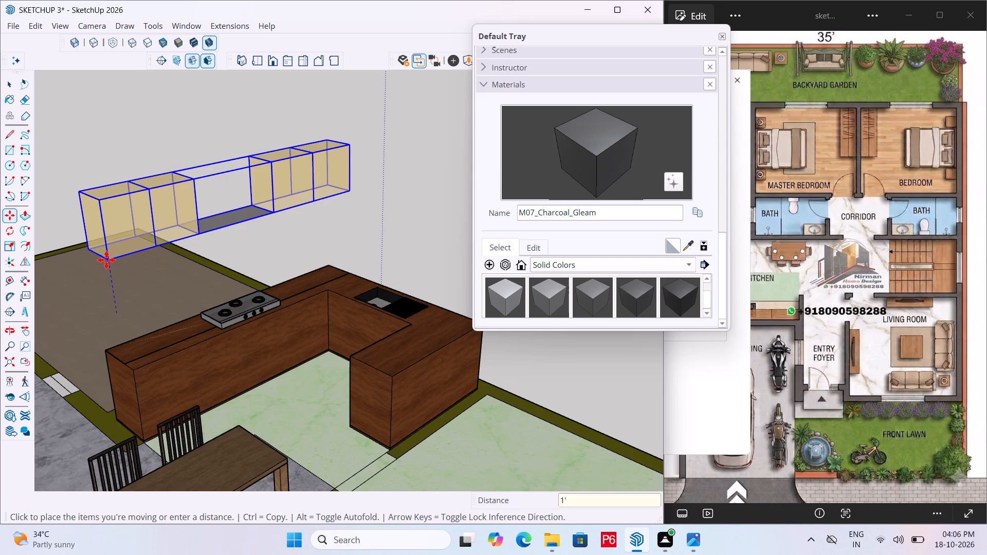
{"action": "key", "text": "Return"}
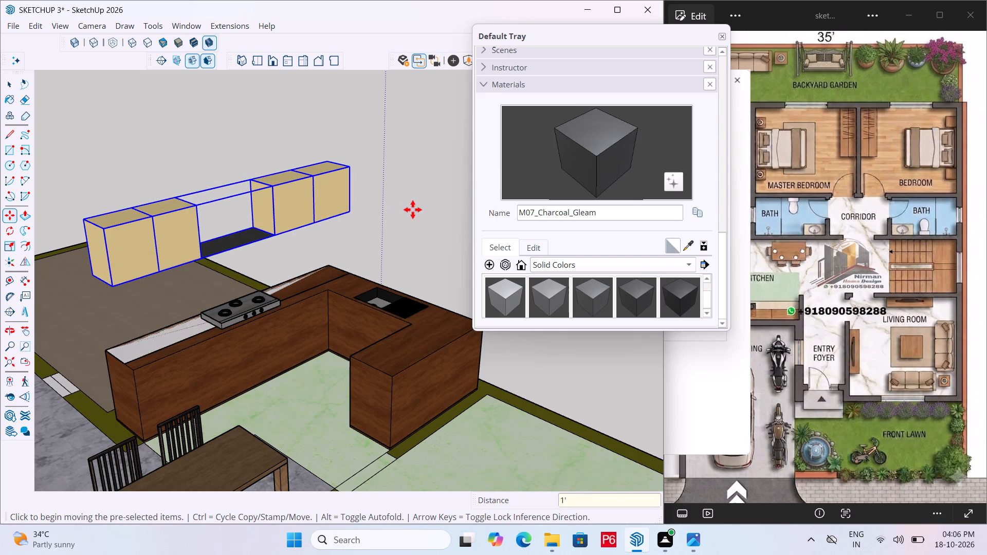
{"action": "key", "text": "space"}
{"action": "left_click", "coordinate": [414, 214]}
Save the model with the raised overhead cabinet unit.
{"action": "scroll", "coordinate": [298, 245], "scroll_direction": "down", "scroll_amount": 3}
{"action": "middle_click_drag", "start_coordinate": [304, 245], "coordinate": [405, 286]}
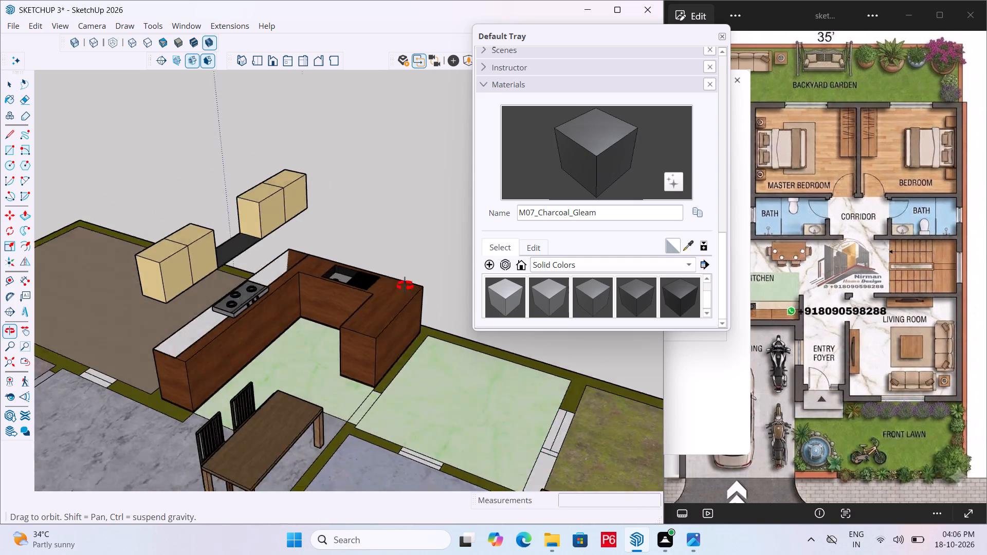
{"action": "middle_click_drag", "start_coordinate": [405, 286], "coordinate": [343, 276]}
{"action": "key", "text": "ctrl+s"}
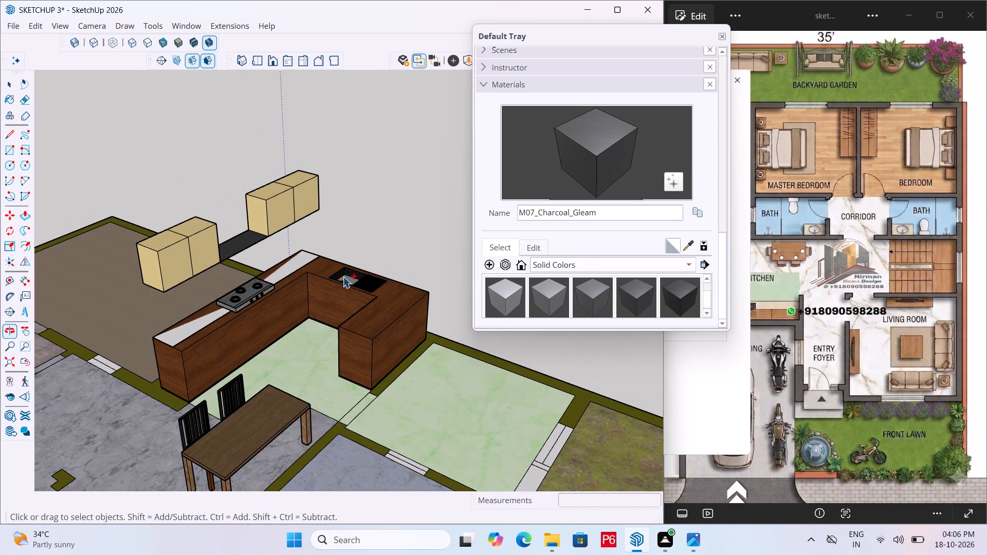
{"action": "key", "text": "ctrl+s"}
Inside the overhead cabinet group, Push/Pull the front face of the sink-side end block about 7' 4" out along the sink counter.
{"action": "middle_click_drag", "start_coordinate": [323, 283], "coordinate": [483, 303]}
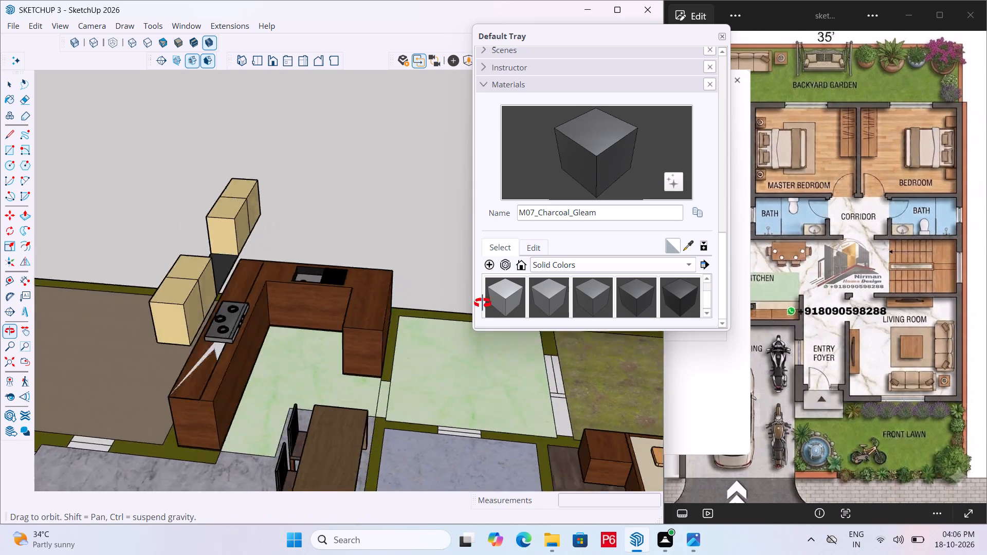
{"action": "middle_click_drag", "start_coordinate": [483, 303], "coordinate": [643, 295]}
{"action": "middle_click_drag", "start_coordinate": [186, 245], "coordinate": [248, 252]}
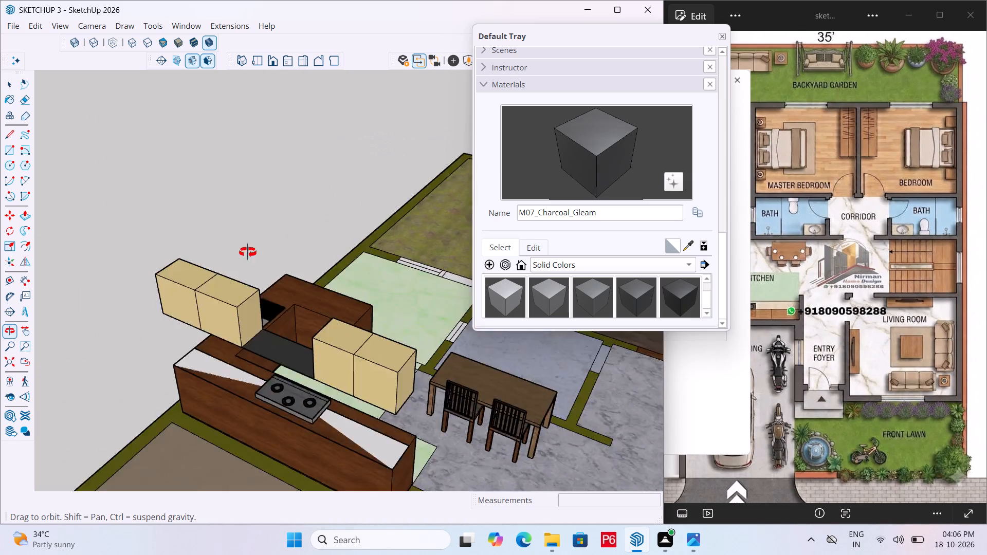
{"action": "middle_click_drag", "start_coordinate": [248, 252], "coordinate": [10, 218]}
{"action": "middle_click_drag", "start_coordinate": [290, 196], "coordinate": [7, 196]}
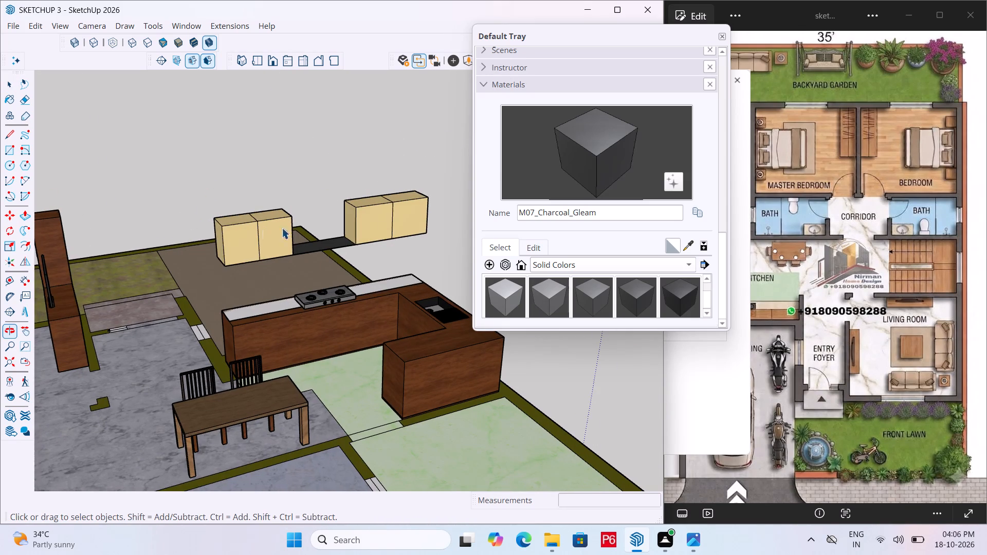
{"action": "double_click", "coordinate": [373, 219]}
{"action": "left_click", "coordinate": [370, 215]}
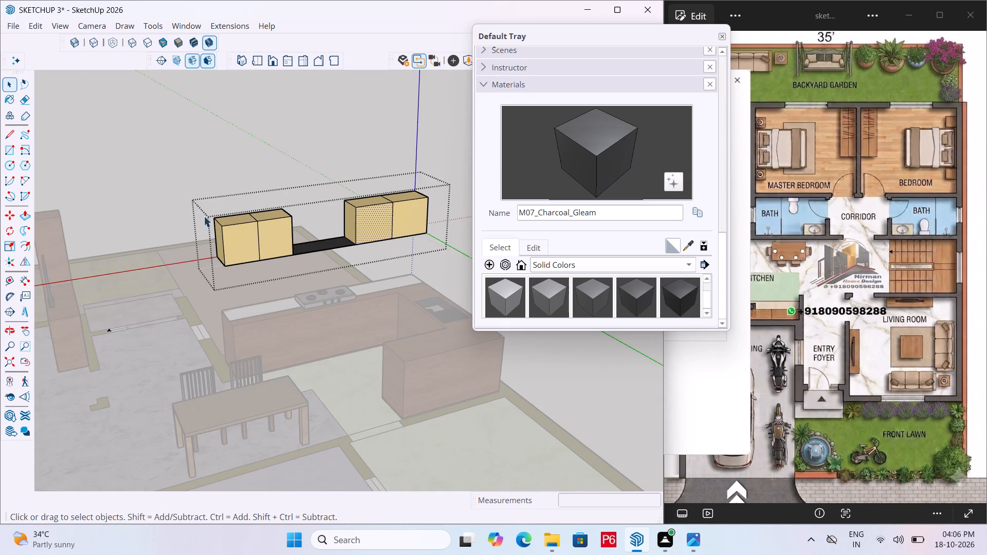
{"action": "scroll", "coordinate": [168, 227], "scroll_direction": "down", "scroll_amount": 4}
{"action": "left_click", "coordinate": [402, 231]}
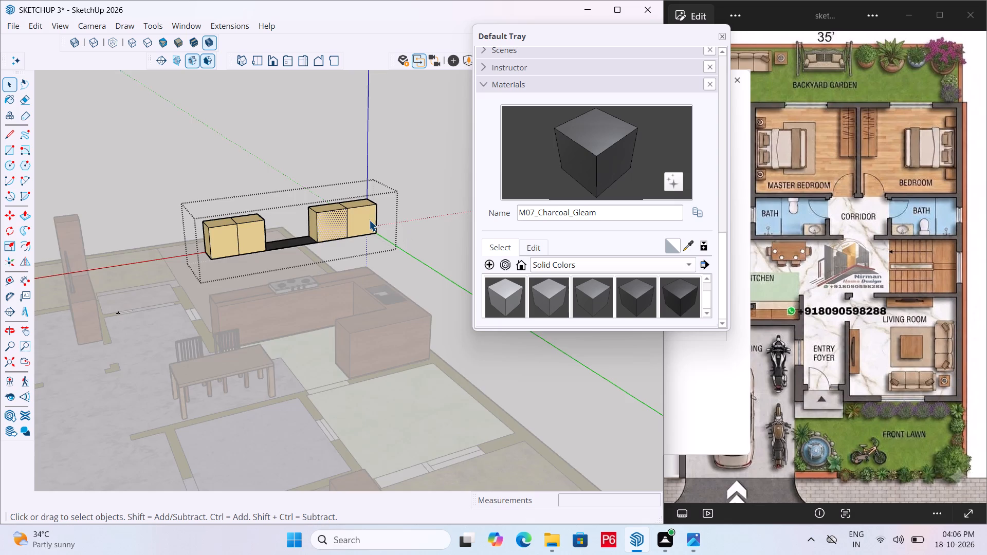
{"action": "double_click", "coordinate": [369, 220]}
{"action": "left_click", "coordinate": [360, 216]}
{"action": "key", "text": "p"}
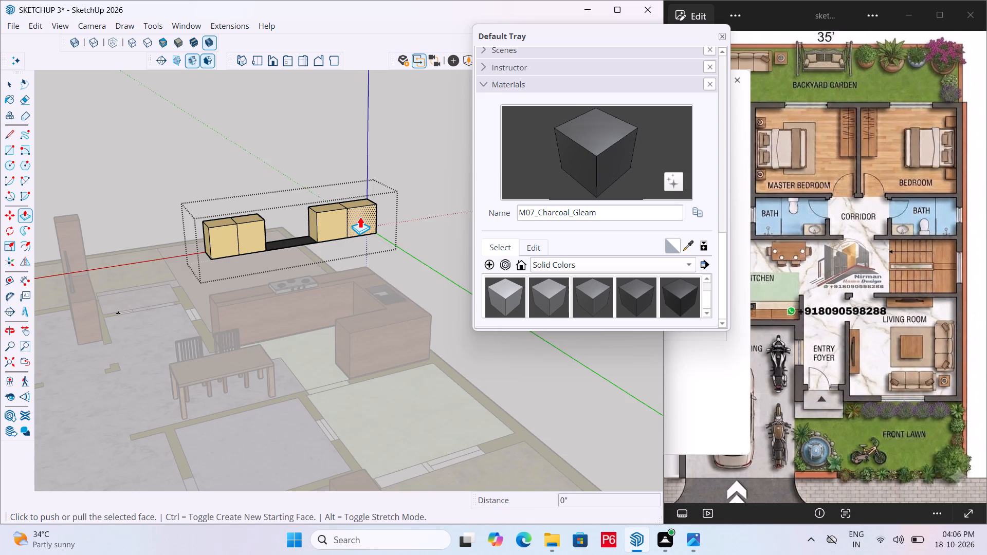
{"action": "scroll", "coordinate": [412, 212], "scroll_direction": "up", "scroll_amount": 5}
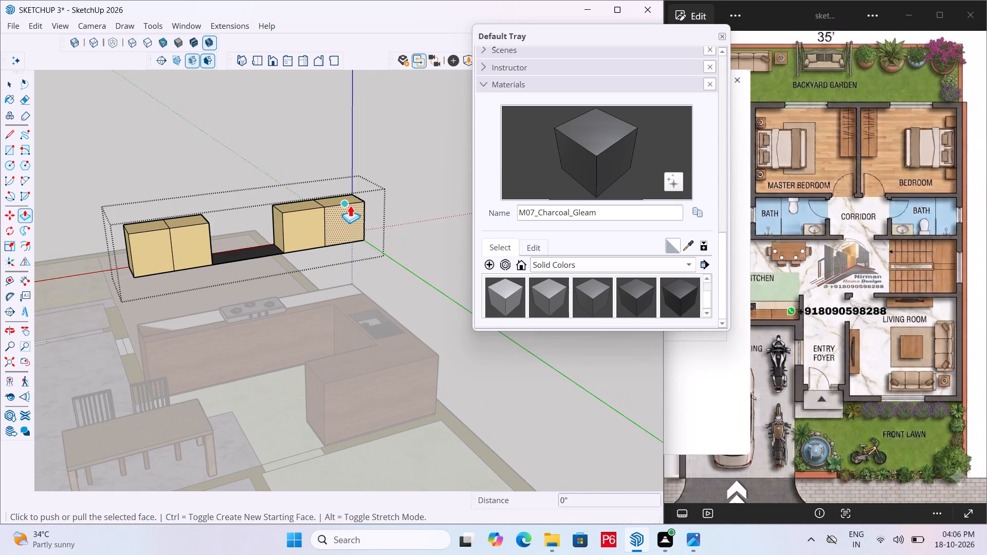
{"action": "left_click", "coordinate": [350, 215]}
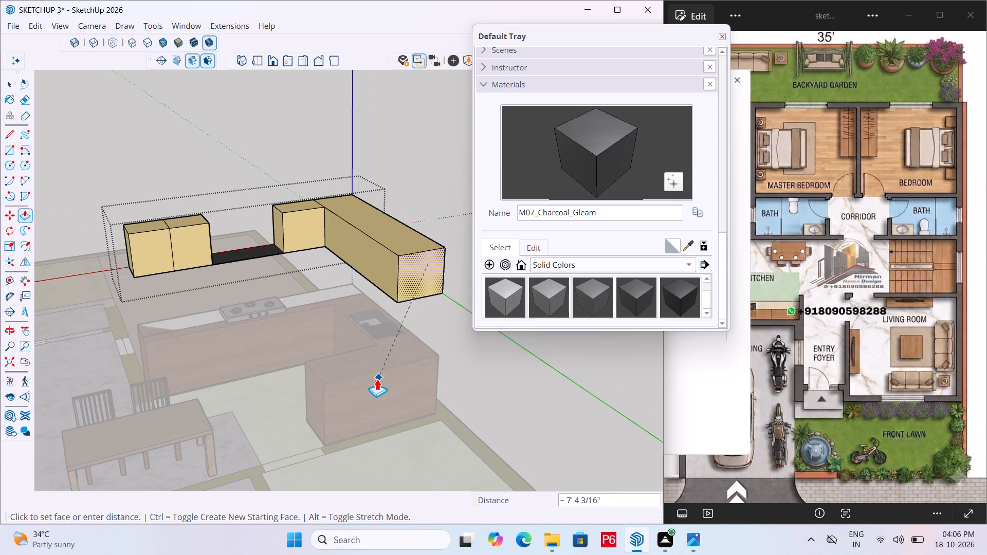
{"action": "left_click_drag", "start_coordinate": [376, 379], "coordinate": [376, 373]}
Push/Pull the end face of that long arm a further 2' as a separate new section.
{"action": "middle_click_drag", "start_coordinate": [333, 275], "coordinate": [626, 328]}
{"action": "scroll", "coordinate": [508, 291], "scroll_direction": "up", "scroll_amount": 1}
{"action": "scroll", "coordinate": [478, 289], "scroll_direction": "down", "scroll_amount": 1}
{"action": "middle_click_drag", "start_coordinate": [470, 288], "coordinate": [143, 244]}
{"action": "scroll", "coordinate": [67, 240], "scroll_direction": "down", "scroll_amount": 5}
{"action": "scroll", "coordinate": [311, 271], "scroll_direction": "up", "scroll_amount": 4}
{"action": "left_click", "coordinate": [340, 289]}
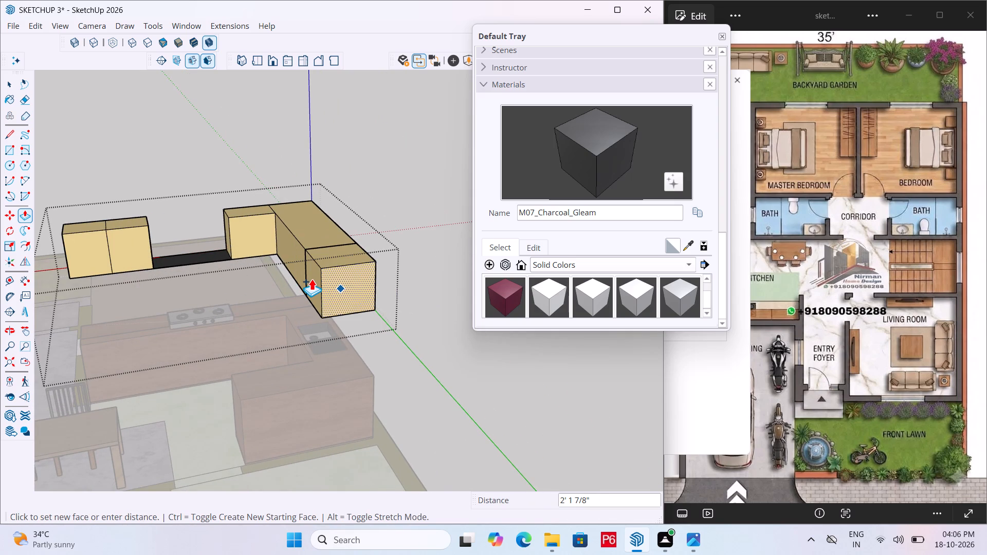
{"action": "type", "text": "2'"}
{"action": "key", "text": "Return"}
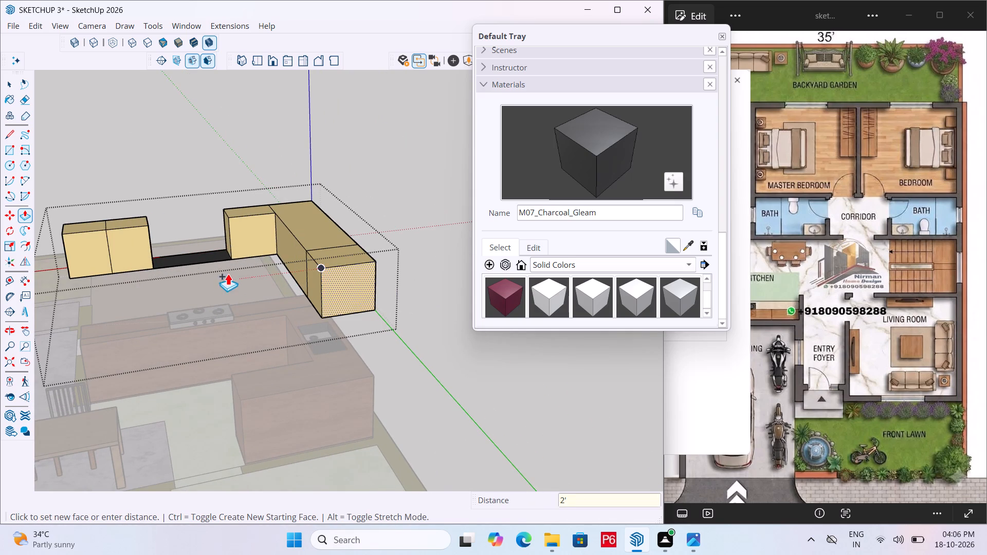
Push/Pull the inner side face of the new end section about 3' 4" out above the peninsula counter, parallel to the cooktop-side cabinets.
{"action": "scroll", "coordinate": [223, 286], "scroll_direction": "down", "scroll_amount": 6}
{"action": "middle_click_drag", "start_coordinate": [299, 354], "coordinate": [551, 380]}
{"action": "scroll", "coordinate": [389, 334], "scroll_direction": "up", "scroll_amount": 4}
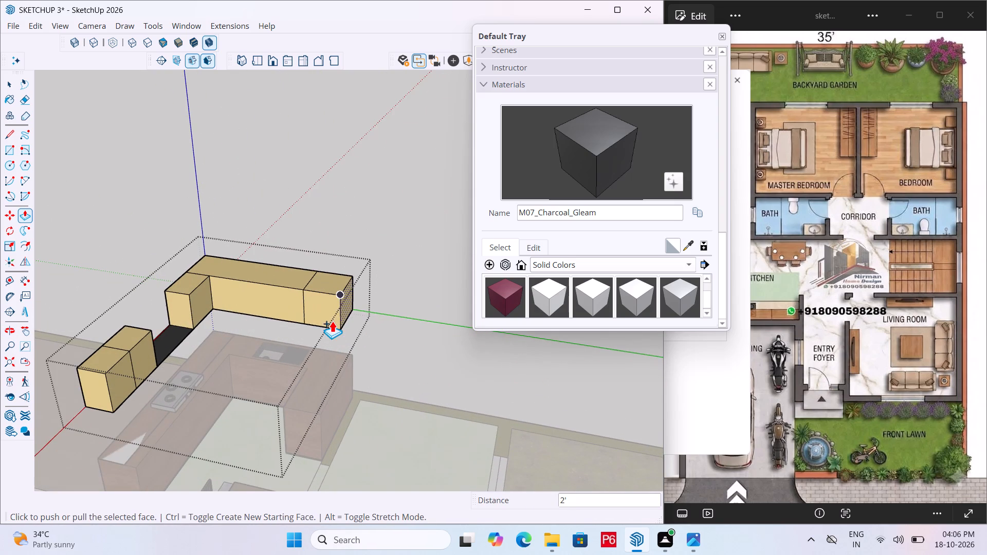
{"action": "left_click", "coordinate": [329, 309]}
{"action": "key", "text": "Escape"}
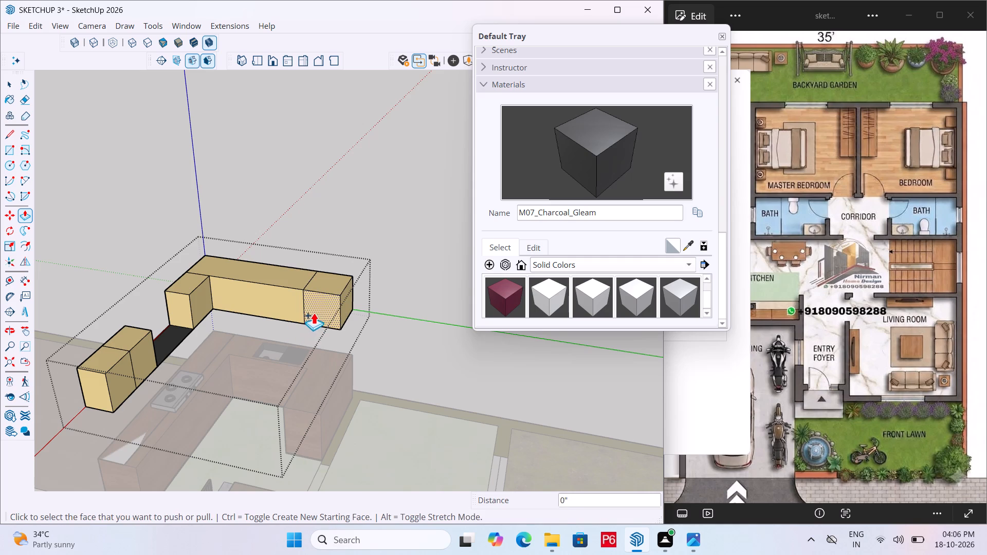
{"action": "left_click", "coordinate": [319, 310]}
{"action": "left_click", "coordinate": [307, 421]}
Split the inner face of the cabinet block above the peninsula in half with a vertical line between its edge midpoints.
{"action": "middle_click_drag", "start_coordinate": [269, 398], "coordinate": [288, 395]}
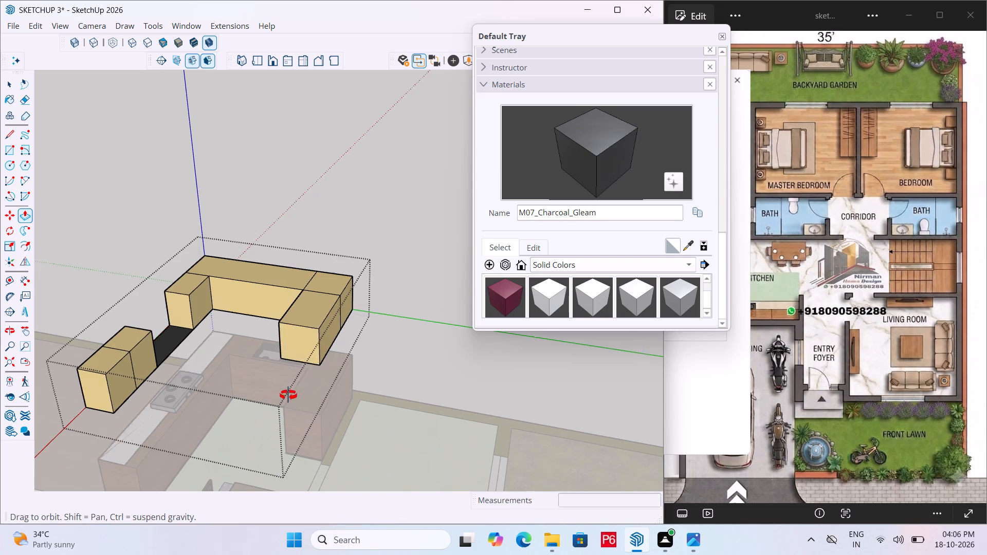
{"action": "middle_click_drag", "start_coordinate": [288, 395], "coordinate": [607, 380]}
{"action": "scroll", "coordinate": [429, 331], "scroll_direction": "up", "scroll_amount": 5}
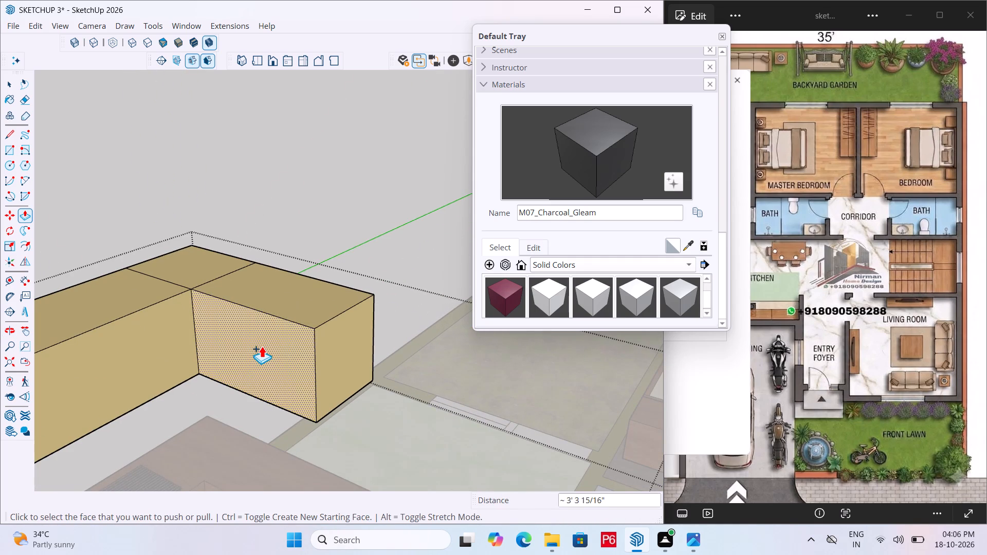
{"action": "key", "text": "l"}
{"action": "left_click", "coordinate": [251, 310]}
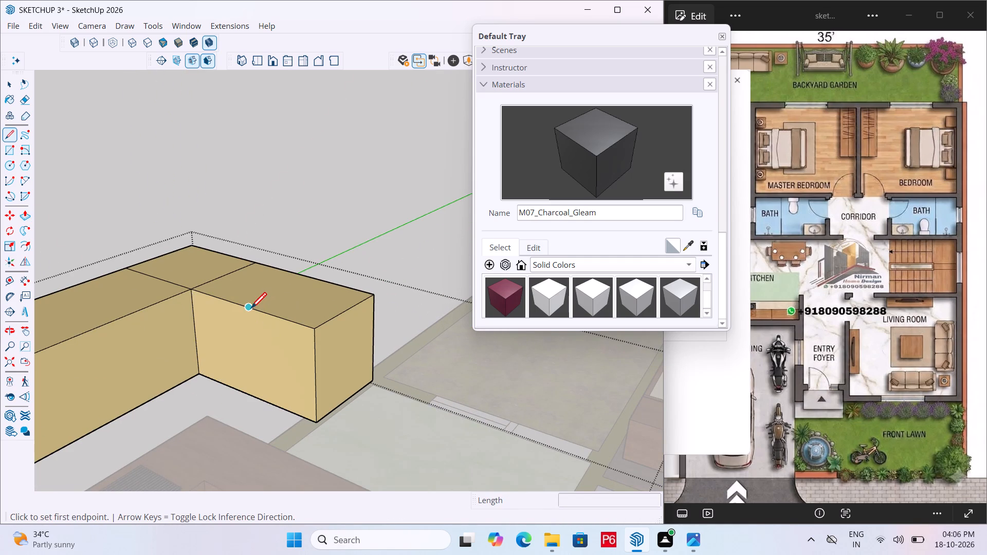
{"action": "left_click", "coordinate": [259, 396]}
{"action": "key", "text": "space"}
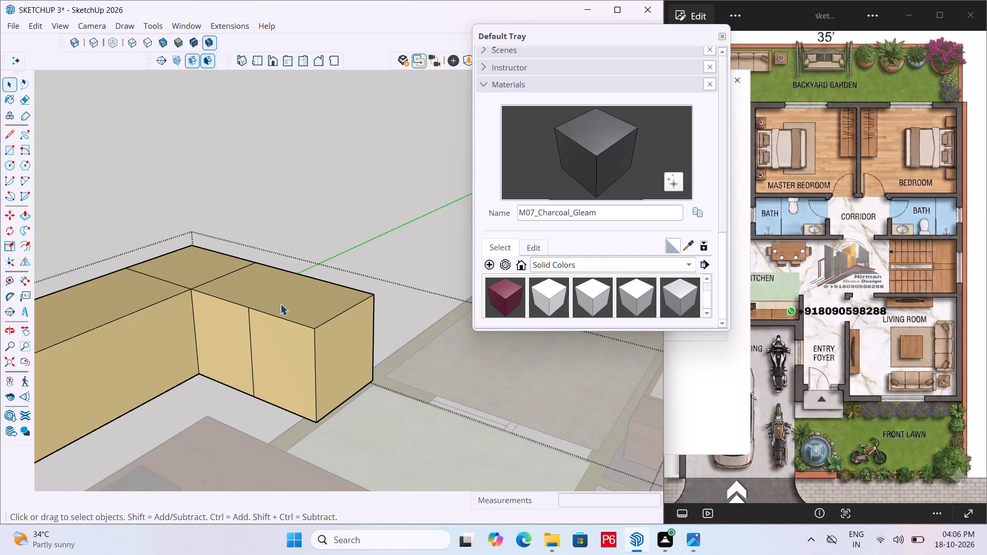
Erase the seam lines across the top of the U-shaped cabinet run and the seam on the back of its cooktop-side blocks.
{"action": "scroll", "coordinate": [290, 303], "scroll_direction": "down", "scroll_amount": 6}
{"action": "middle_click_drag", "start_coordinate": [360, 347], "coordinate": [0, 373]}
{"action": "scroll", "coordinate": [359, 349], "scroll_direction": "down", "scroll_amount": 6}
{"action": "scroll", "coordinate": [74, 238], "scroll_direction": "up", "scroll_amount": 5}
{"action": "middle_click_drag", "start_coordinate": [231, 311], "coordinate": [410, 303]}
{"action": "middle_click_drag", "start_coordinate": [236, 326], "coordinate": [323, 316]}
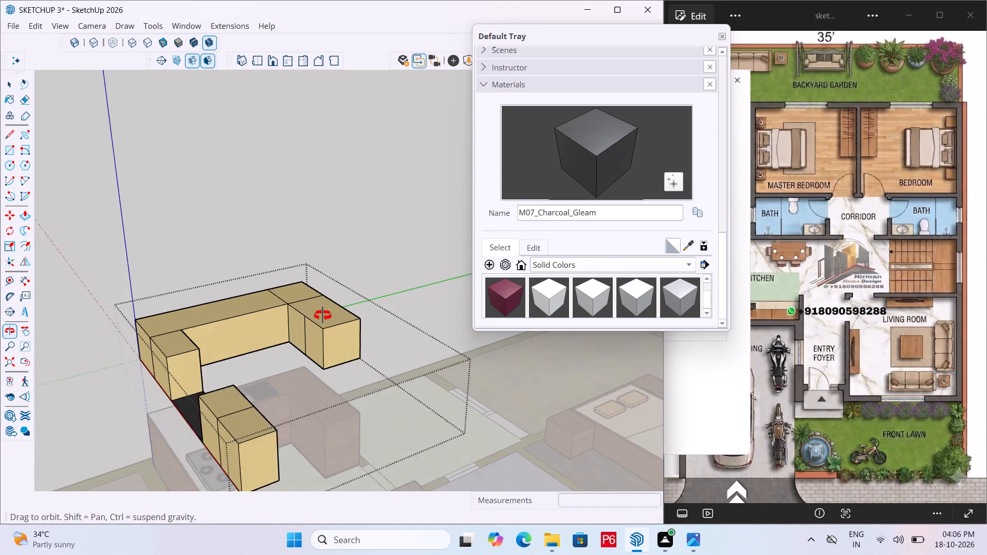
{"action": "middle_click_drag", "start_coordinate": [323, 316], "coordinate": [324, 316]}
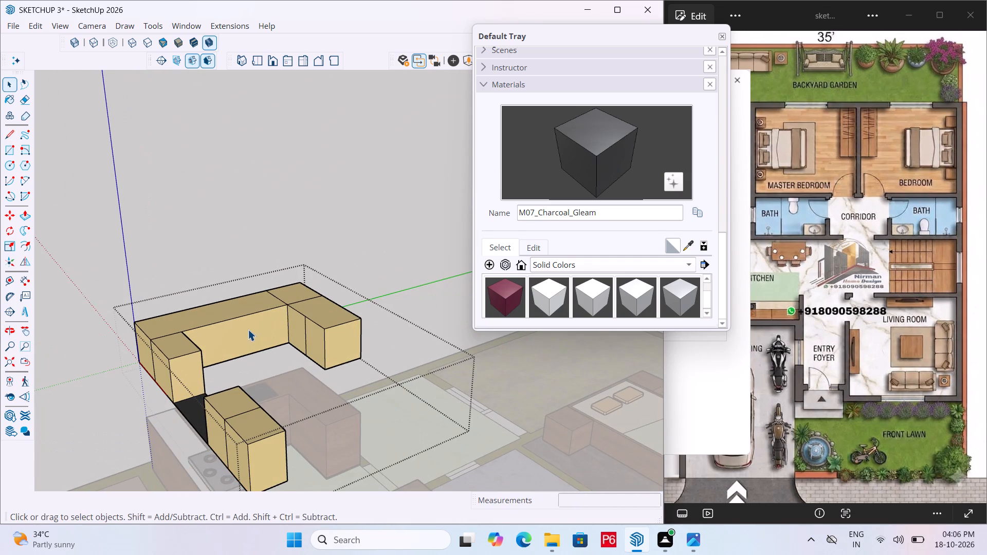
{"action": "middle_click_drag", "start_coordinate": [228, 329], "coordinate": [125, 340]}
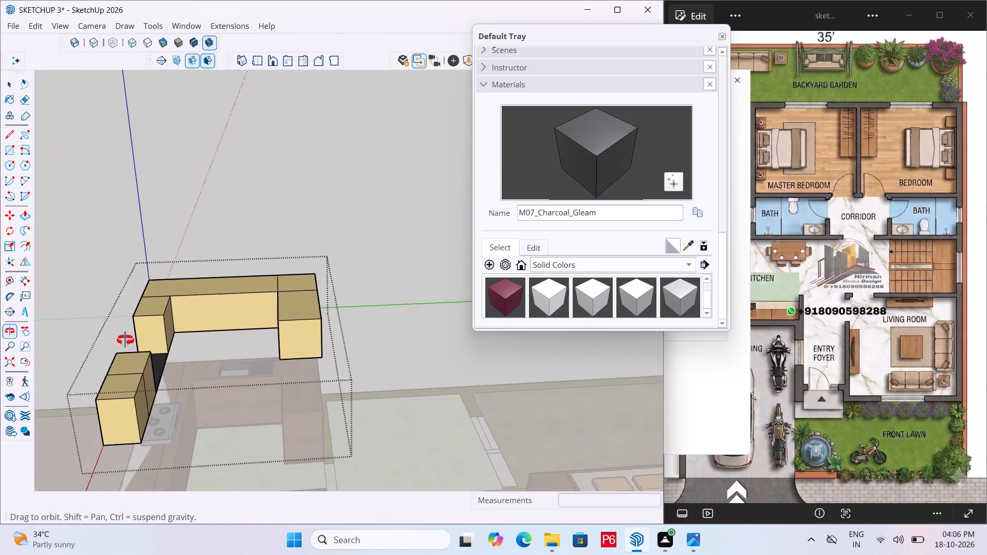
{"action": "middle_click_drag", "start_coordinate": [125, 340], "coordinate": [265, 343]}
{"action": "scroll", "coordinate": [323, 336], "scroll_direction": "up", "scroll_amount": 5}
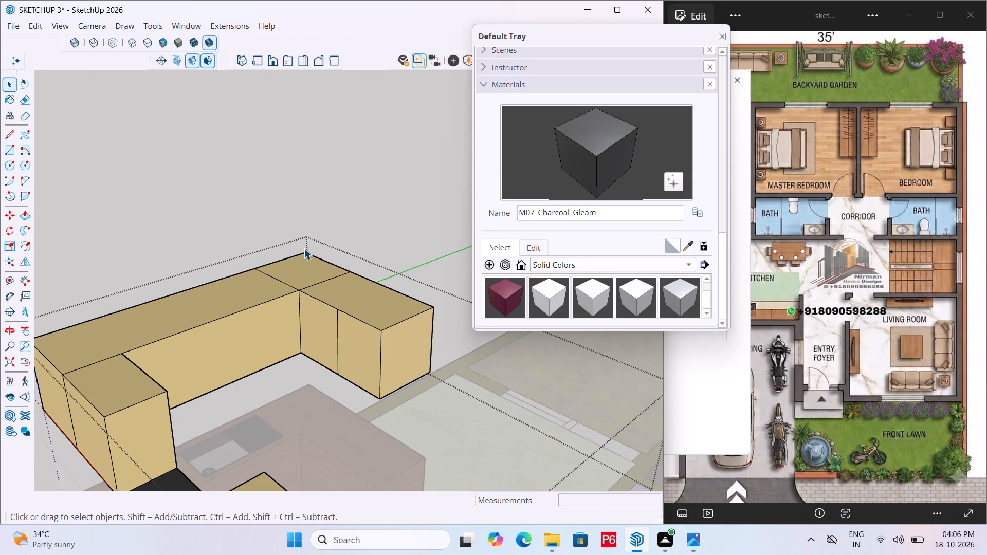
{"action": "key", "text": "e"}
{"action": "left_click_drag", "start_coordinate": [265, 276], "coordinate": [294, 274]}
{"action": "left_click", "coordinate": [318, 279]}
{"action": "left_click", "coordinate": [321, 280]}
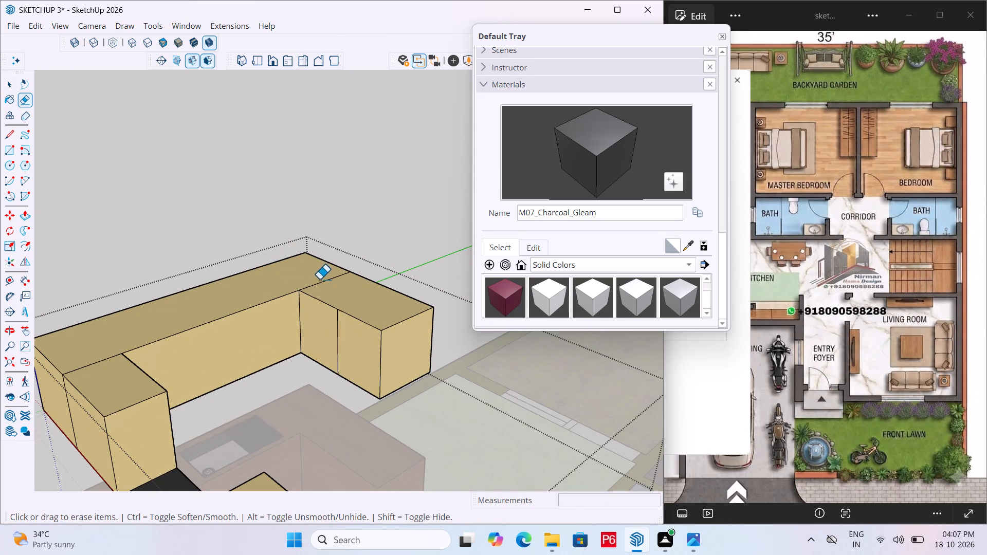
{"action": "double_click", "coordinate": [326, 286]}
{"action": "left_click_drag", "start_coordinate": [322, 281], "coordinate": [333, 284]}
{"action": "left_click_drag", "start_coordinate": [102, 360], "coordinate": [98, 353]}
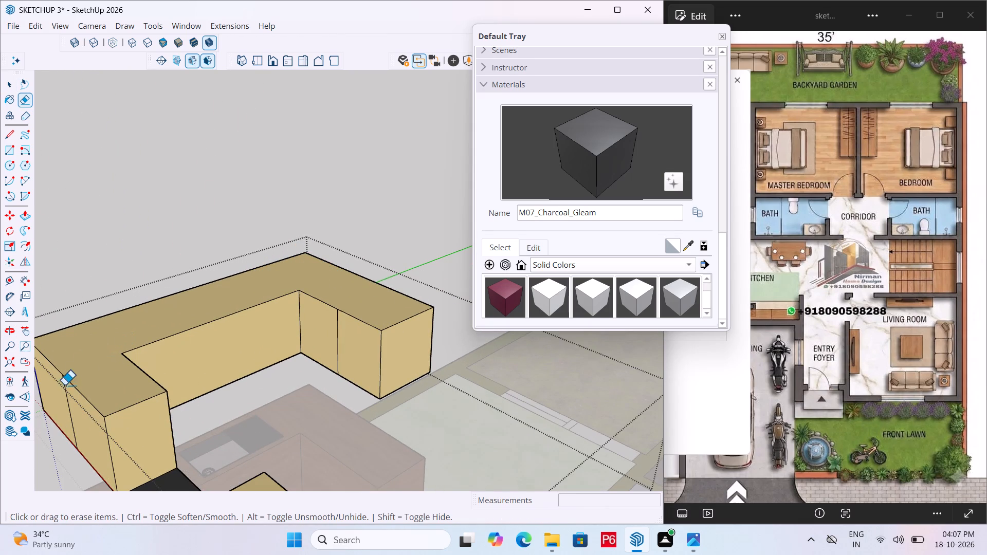
{"action": "left_click_drag", "start_coordinate": [61, 405], "coordinate": [84, 417]}
{"action": "left_click", "coordinate": [84, 417]}
Erase the seam lines on the back and top of the separate cabinet pair beyond the charcoal section.
{"action": "scroll", "coordinate": [173, 305], "scroll_direction": "down", "scroll_amount": 7}
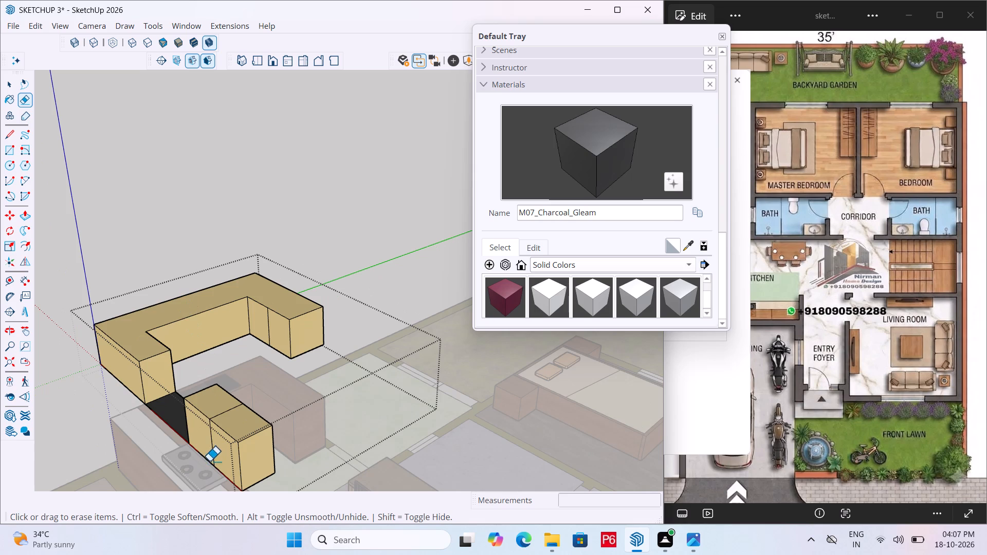
{"action": "left_click", "coordinate": [209, 449]}
{"action": "left_click", "coordinate": [212, 447]}
{"action": "left_click", "coordinate": [227, 412]}
{"action": "left_click_drag", "start_coordinate": [228, 413], "coordinate": [237, 413]}
{"action": "middle_click_drag", "start_coordinate": [312, 390], "coordinate": [0, 407]}
{"action": "middle_click_drag", "start_coordinate": [360, 322], "coordinate": [32, 326]}
{"action": "scroll", "coordinate": [184, 329], "scroll_direction": "down", "scroll_amount": 2}
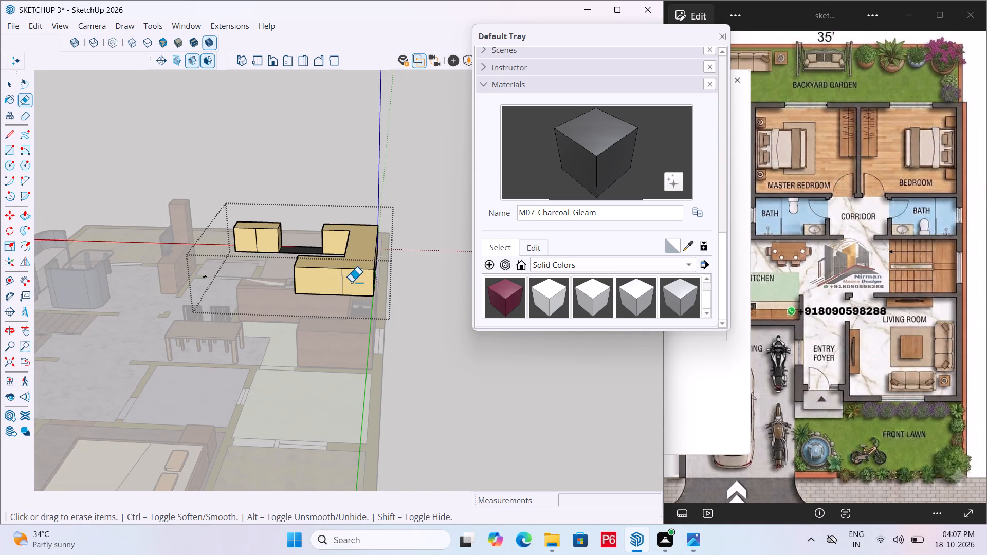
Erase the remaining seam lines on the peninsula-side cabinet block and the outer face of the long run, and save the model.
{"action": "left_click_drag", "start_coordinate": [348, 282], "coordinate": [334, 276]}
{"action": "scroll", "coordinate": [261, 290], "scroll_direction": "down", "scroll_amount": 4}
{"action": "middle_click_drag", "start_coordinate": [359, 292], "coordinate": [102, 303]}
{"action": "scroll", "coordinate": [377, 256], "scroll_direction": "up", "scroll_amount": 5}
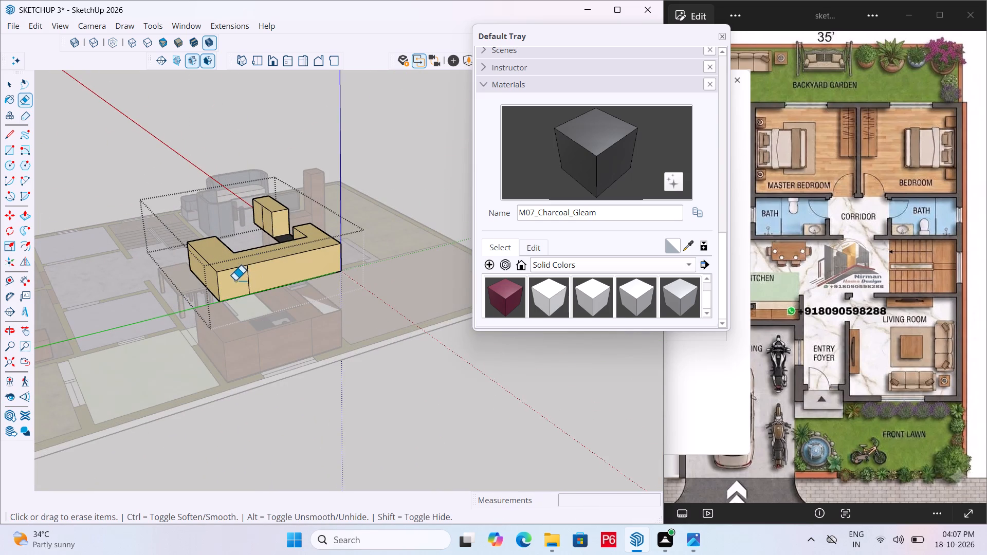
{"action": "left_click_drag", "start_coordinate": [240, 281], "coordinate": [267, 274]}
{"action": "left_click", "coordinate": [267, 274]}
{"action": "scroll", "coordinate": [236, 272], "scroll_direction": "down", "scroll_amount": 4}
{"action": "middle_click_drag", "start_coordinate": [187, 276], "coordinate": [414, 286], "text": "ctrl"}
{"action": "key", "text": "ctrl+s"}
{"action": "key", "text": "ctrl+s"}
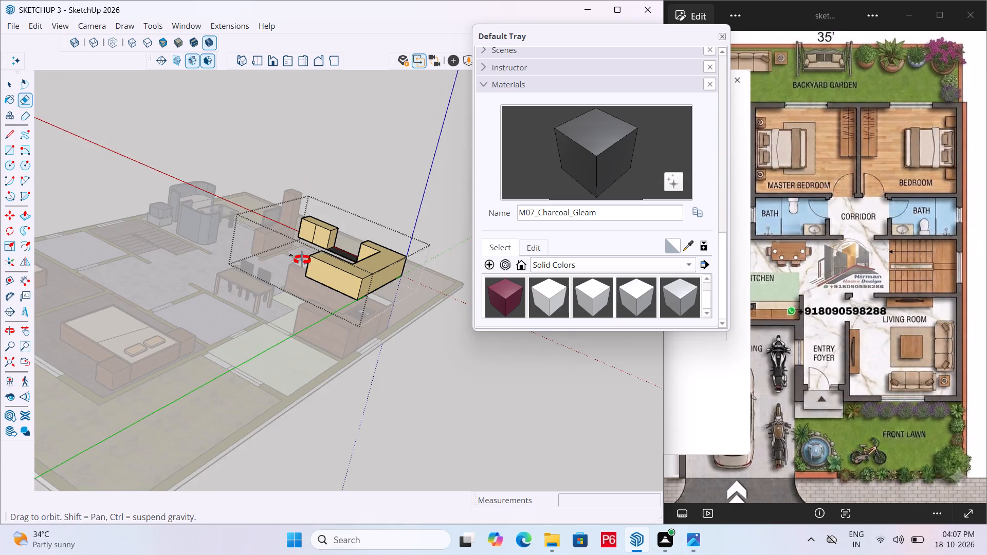
Undo the recent seam erasures on the overhead cabinets, keeping the end section pulled out above the peninsula counter.
{"action": "middle_click_drag", "start_coordinate": [251, 284], "coordinate": [460, 377]}
{"action": "scroll", "coordinate": [134, 275], "scroll_direction": "down", "scroll_amount": 2}
{"action": "middle_click_drag", "start_coordinate": [49, 302], "coordinate": [224, 424]}
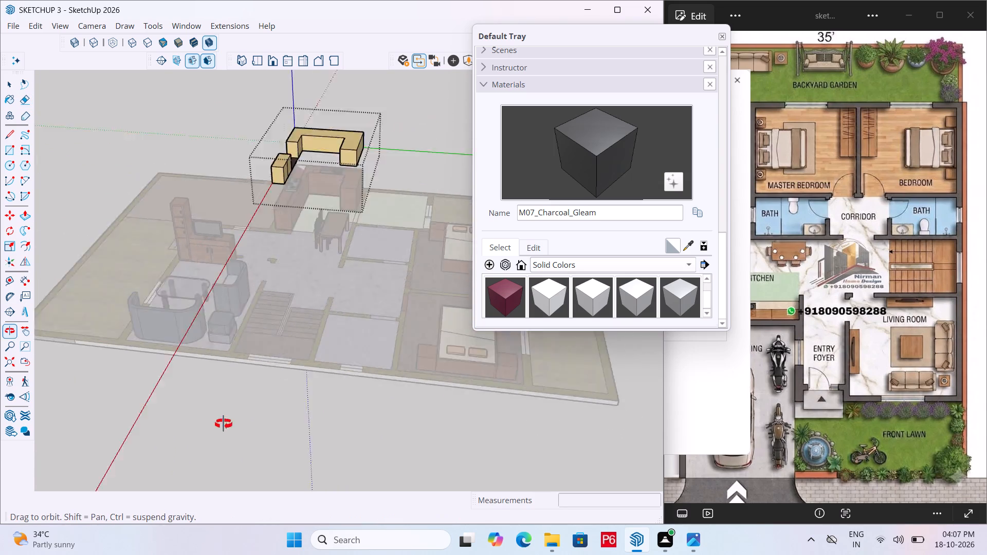
{"action": "middle_click_drag", "start_coordinate": [224, 424], "coordinate": [376, 402]}
{"action": "scroll", "coordinate": [128, 177], "scroll_direction": "up", "scroll_amount": 5}
{"action": "middle_click_drag", "start_coordinate": [189, 214], "coordinate": [9, 215]}
{"action": "scroll", "coordinate": [341, 171], "scroll_direction": "up", "scroll_amount": 3}
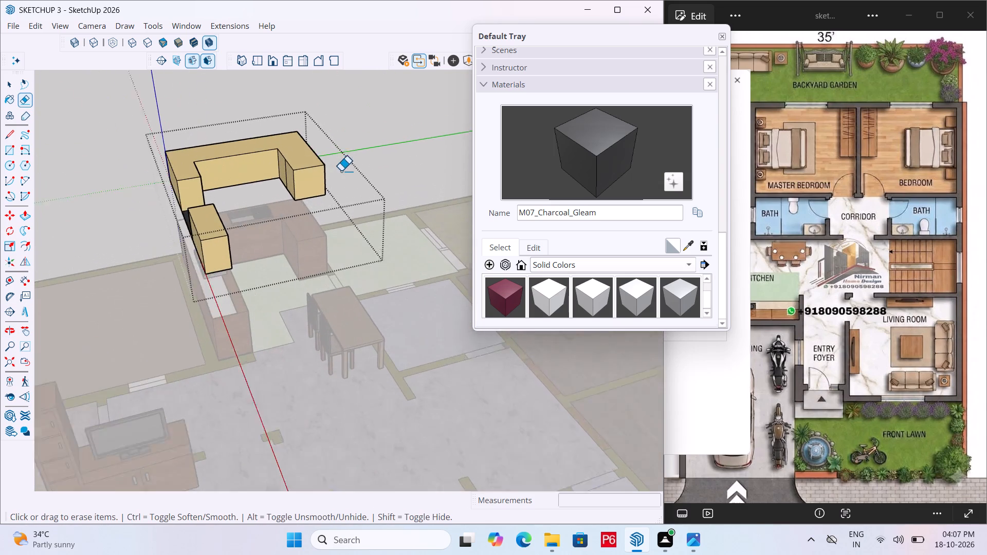
{"action": "scroll", "coordinate": [341, 171], "scroll_direction": "up", "scroll_amount": 7}
{"action": "middle_click_drag", "start_coordinate": [329, 195], "coordinate": [283, 120]}
{"action": "scroll", "coordinate": [312, 142], "scroll_direction": "up", "scroll_amount": 2}
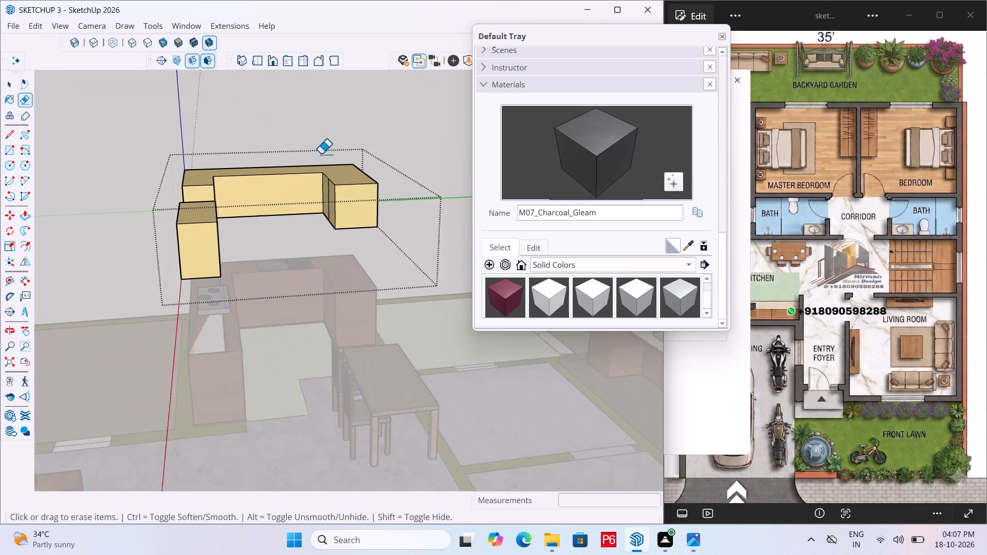
{"action": "scroll", "coordinate": [321, 154], "scroll_direction": "up", "scroll_amount": 9}
{"action": "middle_click_drag", "start_coordinate": [253, 218], "coordinate": [236, 77]}
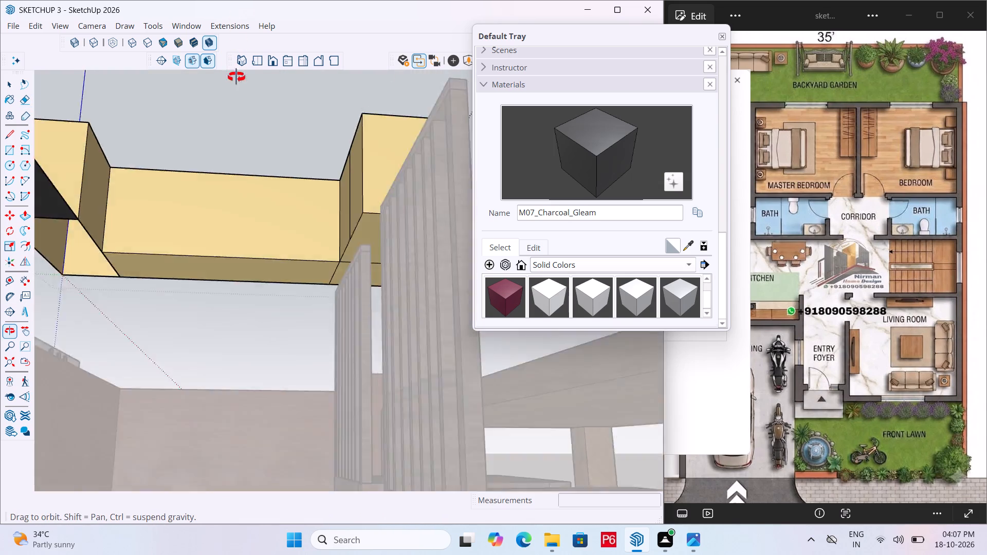
{"action": "middle_click_drag", "start_coordinate": [236, 77], "coordinate": [237, 106]}
{"action": "key", "text": "ctrl+z"}
{"action": "key", "text": "ctrl+z"}
{"action": "key", "text": "ctrl+z"}
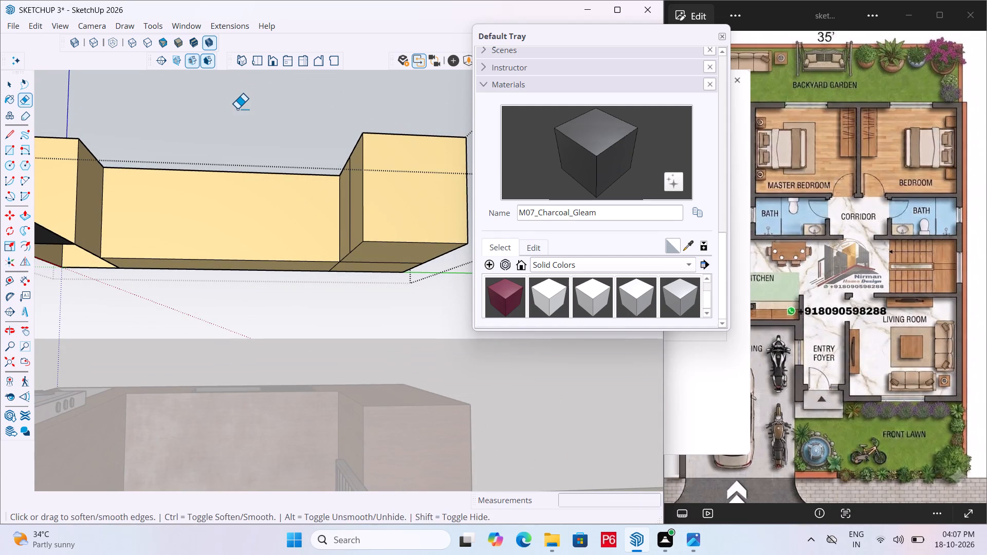
{"action": "key", "text": "ctrl+z"}
{"action": "key", "text": "ctrl+z"}
{"action": "key", "text": "ctrl+z"}
{"action": "key", "text": "ctrl+z"}
{"action": "key", "text": "ctrl+z"}
{"action": "key", "text": "ctrl+z"}
{"action": "key", "text": "ctrl+z"}
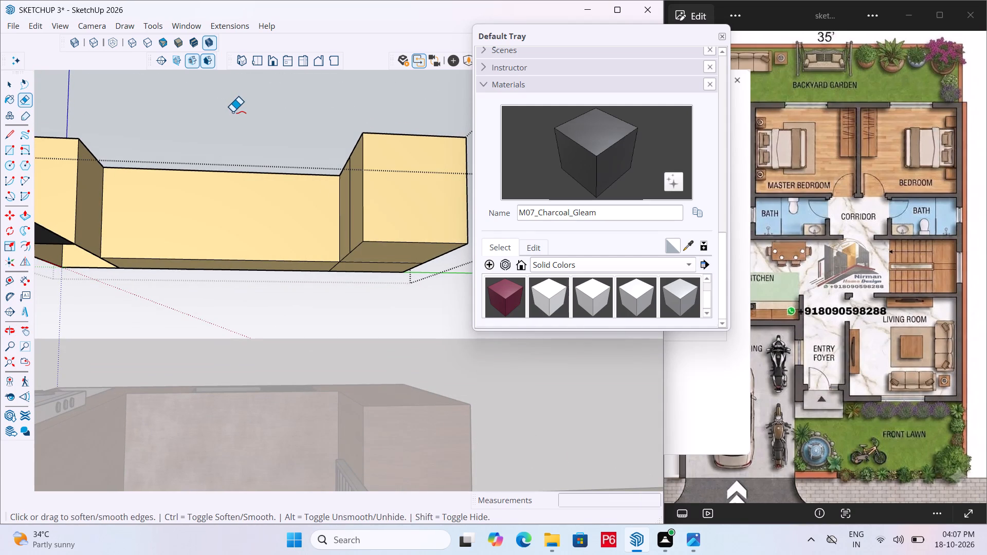
{"action": "key", "text": "ctrl+z"}
{"action": "key", "text": "ctrl+z"}
{"action": "key", "text": "ctrl+z"}
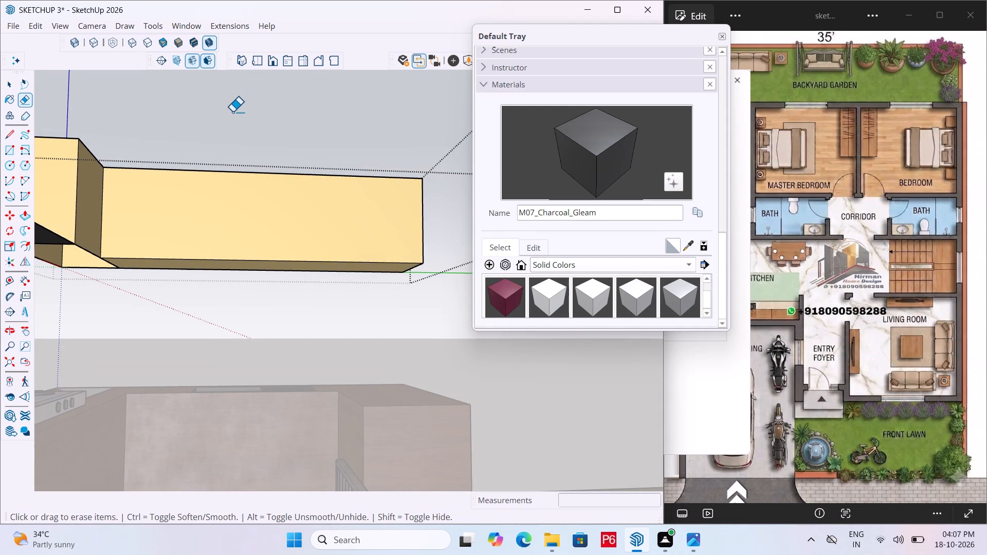
{"action": "key", "text": "ctrl+z"}
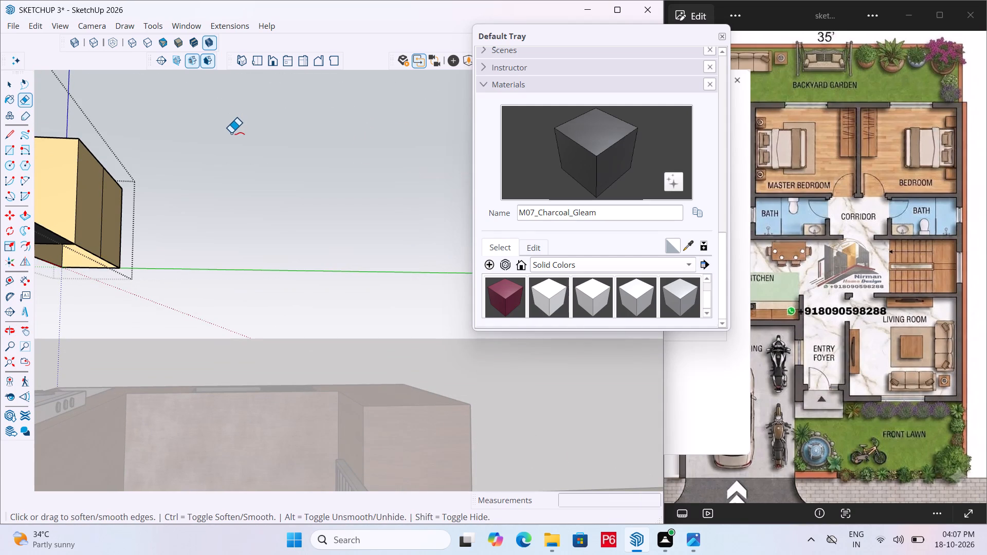
{"action": "key", "text": "ctrl+y"}
{"action": "key", "text": "ctrl+y"}
{"action": "key", "text": "ctrl+y"}
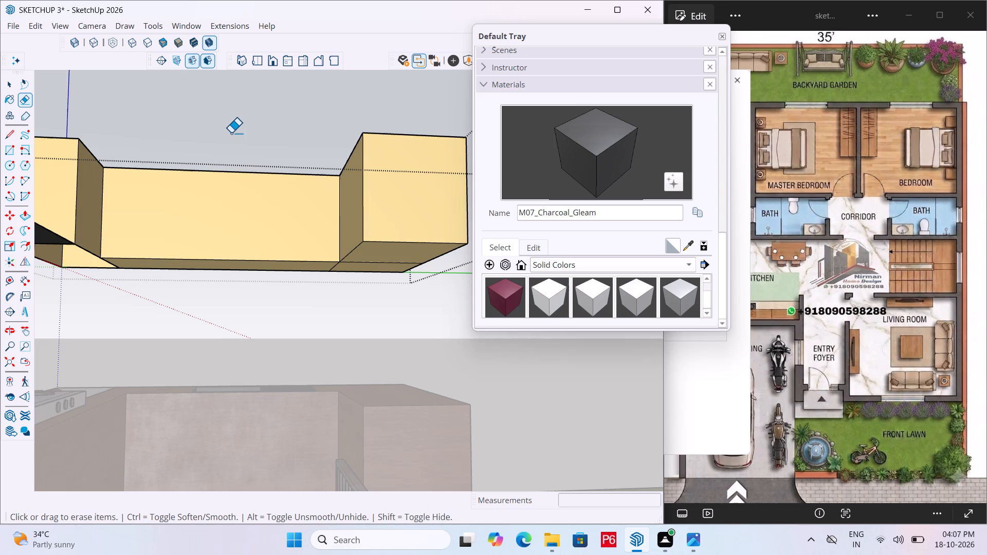
Draw a rectangle about 11' 5 3/8" by 1' 4 3/4" over the open underside of the cooktop-side cabinet run, corner to corner.
{"action": "scroll", "coordinate": [251, 162], "scroll_direction": "down", "scroll_amount": 6}
{"action": "middle_click_drag", "start_coordinate": [205, 197], "coordinate": [197, 135]}
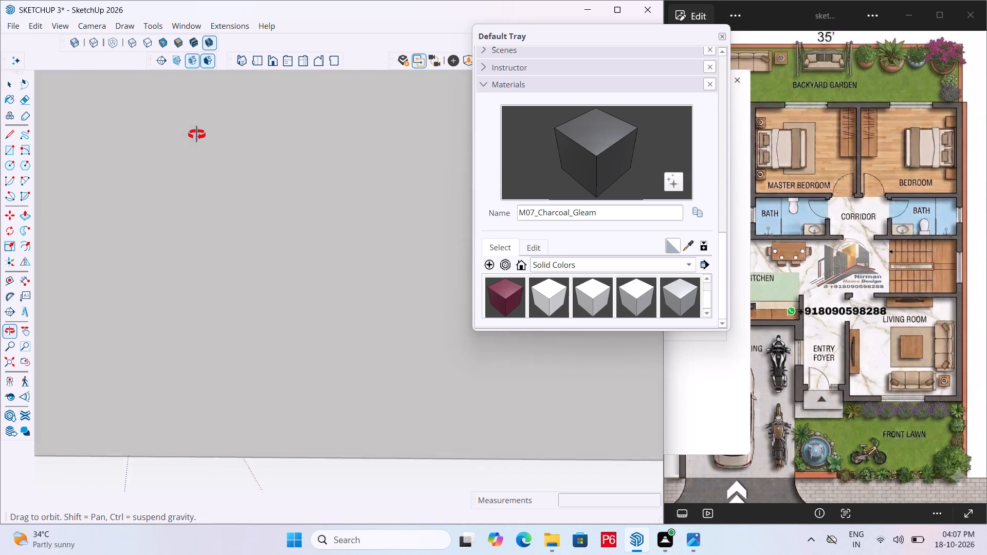
{"action": "middle_click_drag", "start_coordinate": [197, 135], "coordinate": [179, 217]}
{"action": "scroll", "coordinate": [108, 175], "scroll_direction": "up", "scroll_amount": 5}
{"action": "key", "text": "r"}
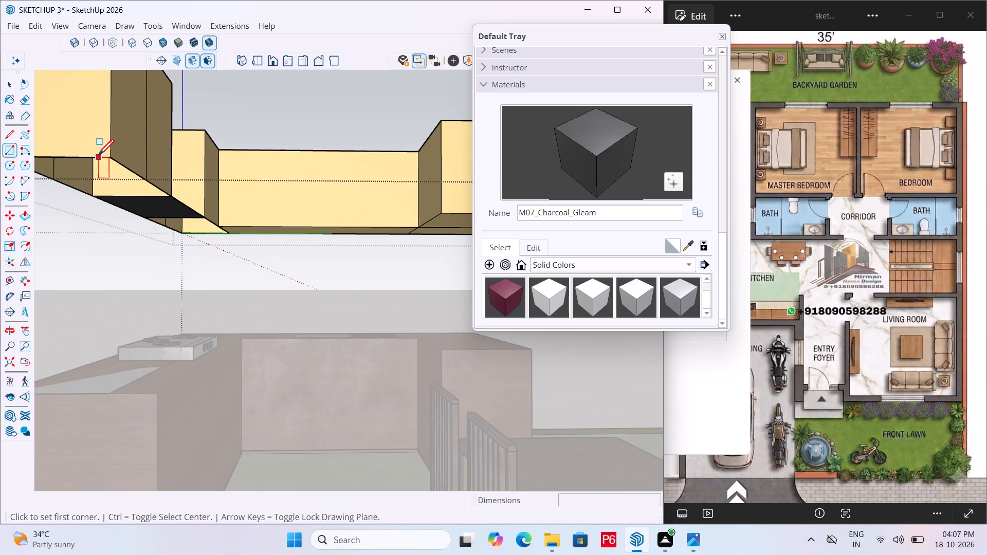
{"action": "left_click", "coordinate": [108, 161]}
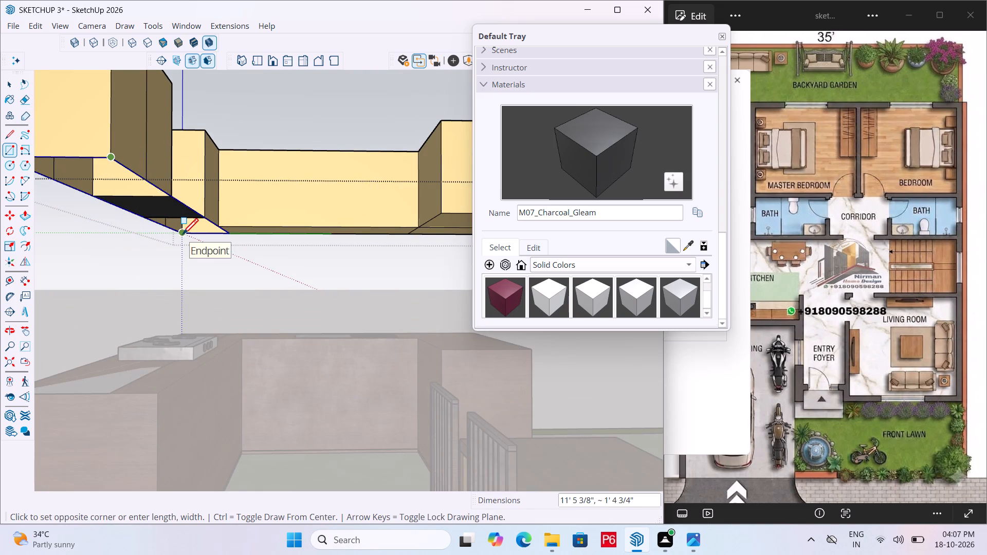
{"action": "left_click", "coordinate": [182, 236]}
{"action": "key", "text": "space"}
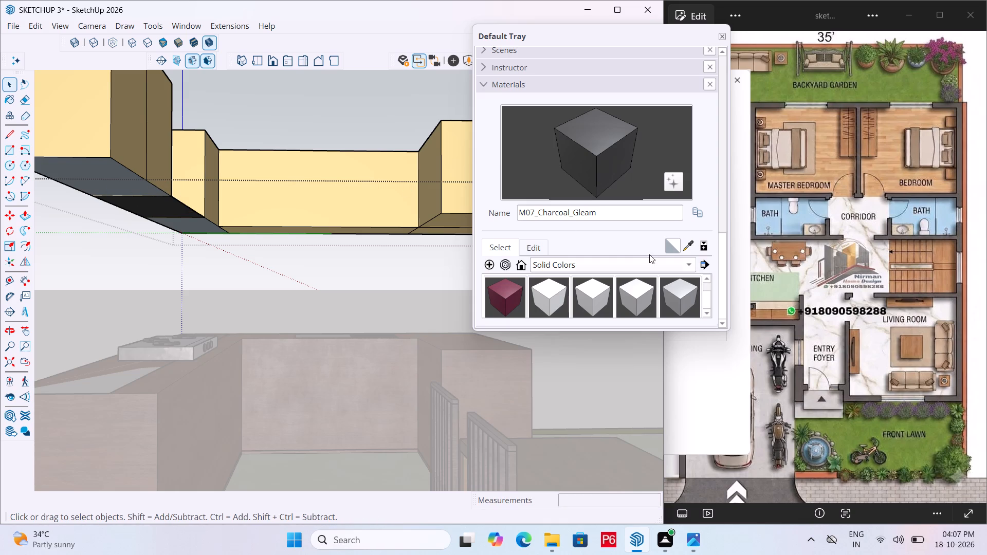
Sample D02_Buttercup_Glow from the yellow cabinets and paint the undersides of the cooktop-side blocks, leaving the charcoal section dark.
{"action": "left_click", "coordinate": [684, 247]}
{"action": "left_click", "coordinate": [374, 201]}
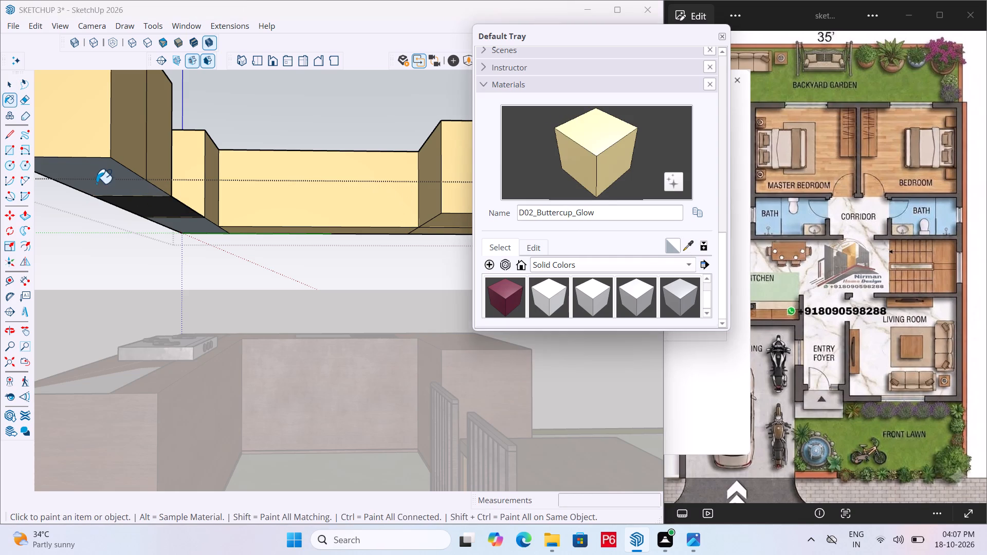
{"action": "double_click", "coordinate": [96, 183]}
{"action": "left_click_drag", "start_coordinate": [163, 212], "coordinate": [172, 209]}
{"action": "left_click", "coordinate": [192, 232]}
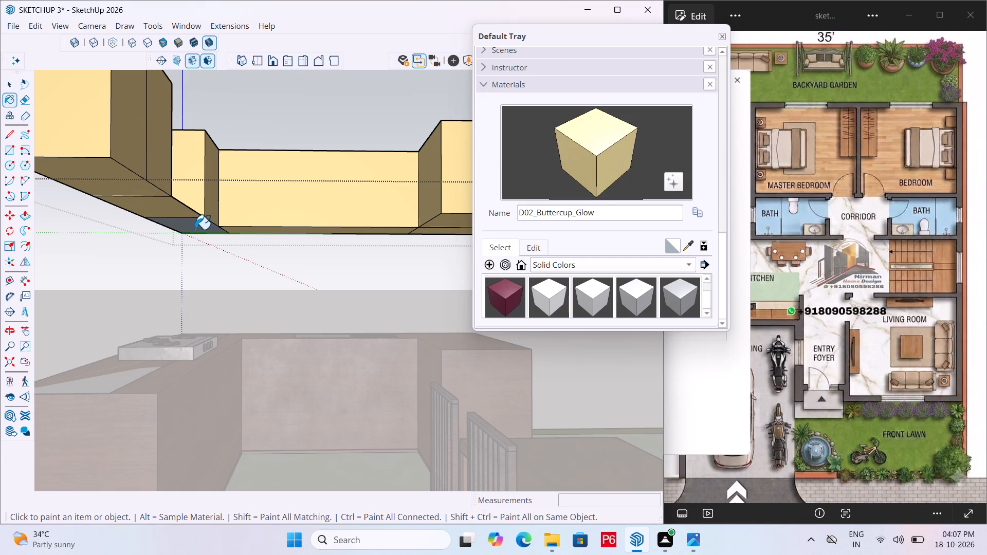
{"action": "key", "text": "ctrl+z"}
{"action": "key", "text": "ctrl+z"}
{"action": "left_click", "coordinate": [197, 228]}
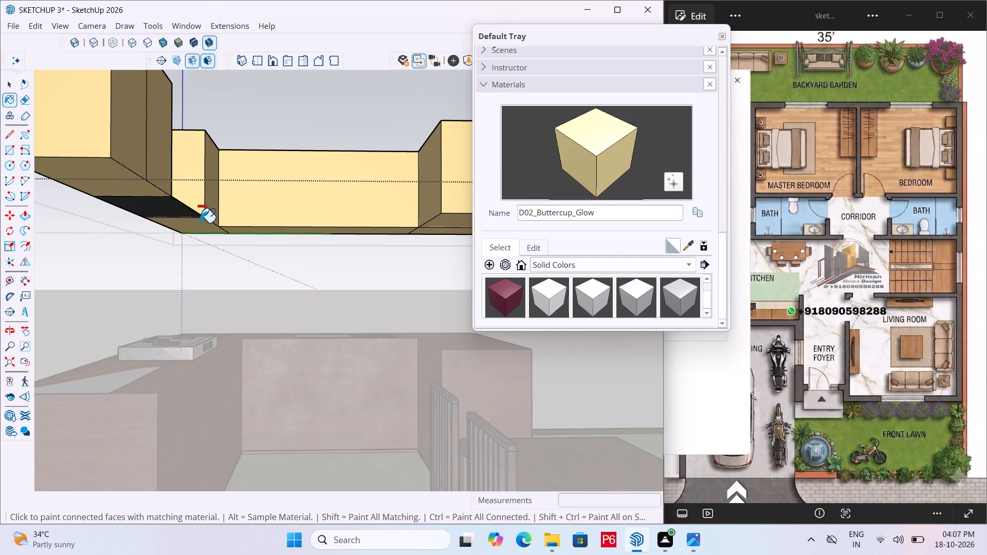
Erase the seam lines across the top of the U-shaped run near the peninsula and on the peninsula block's outer face.
{"action": "scroll", "coordinate": [226, 118], "scroll_direction": "down", "scroll_amount": 1}
{"action": "middle_click_drag", "start_coordinate": [218, 137], "coordinate": [130, 387]}
{"action": "scroll", "coordinate": [128, 391], "scroll_direction": "down", "scroll_amount": 1}
{"action": "scroll", "coordinate": [247, 329], "scroll_direction": "down", "scroll_amount": 5}
{"action": "key", "text": "space"}
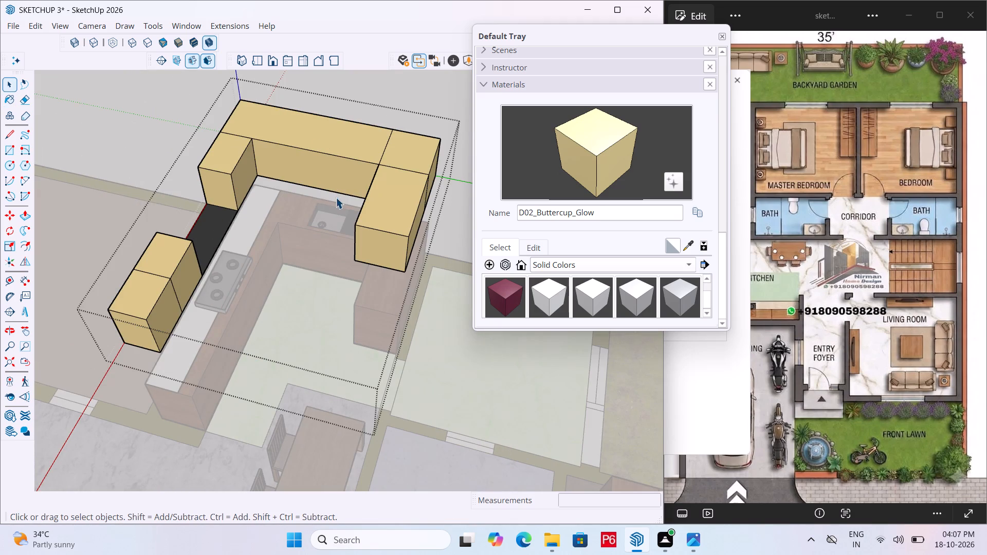
{"action": "middle_click_drag", "start_coordinate": [382, 225], "coordinate": [108, 166]}
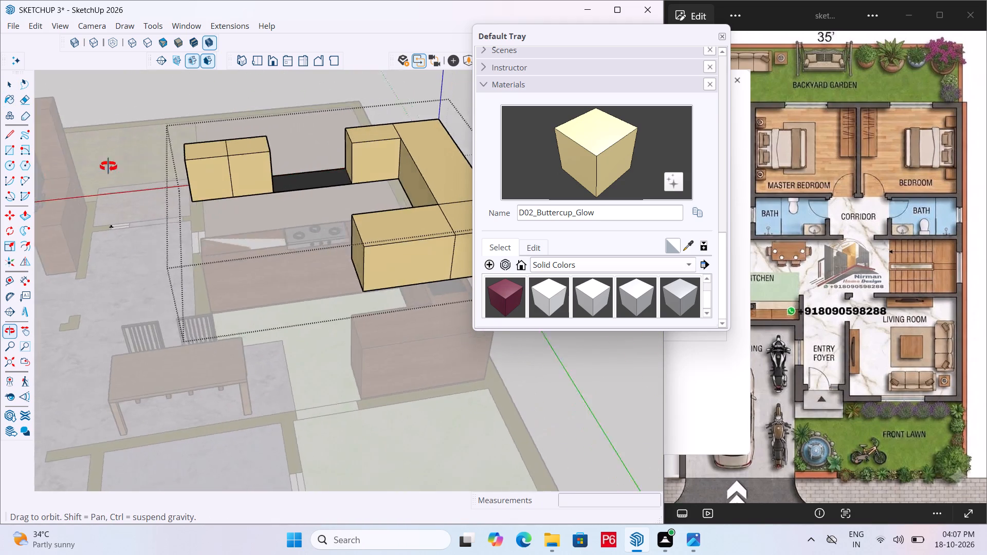
{"action": "middle_click_drag", "start_coordinate": [108, 166], "coordinate": [200, 193]}
{"action": "scroll", "coordinate": [125, 294], "scroll_direction": "down", "scroll_amount": 4}
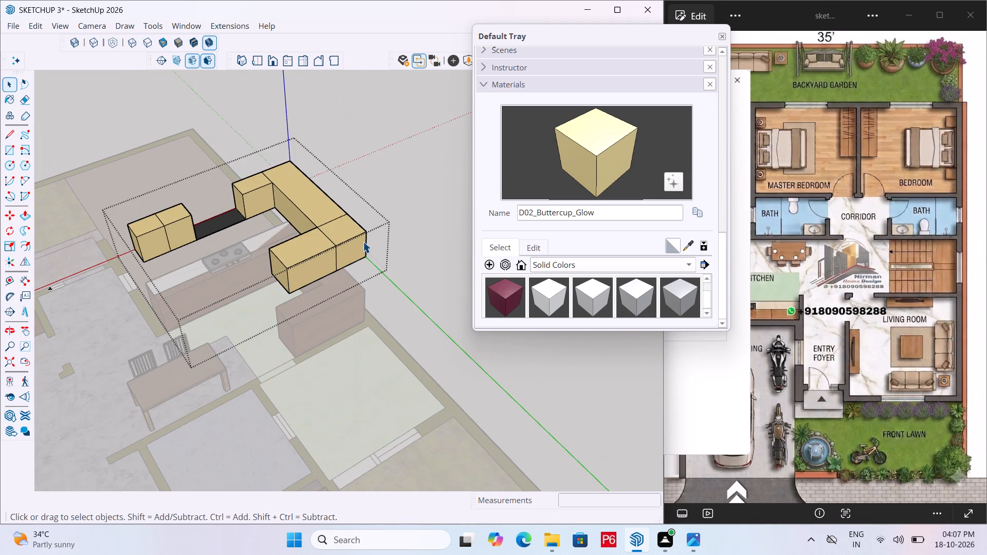
{"action": "key", "text": "e"}
{"action": "left_click", "coordinate": [326, 234]}
{"action": "double_click", "coordinate": [337, 220]}
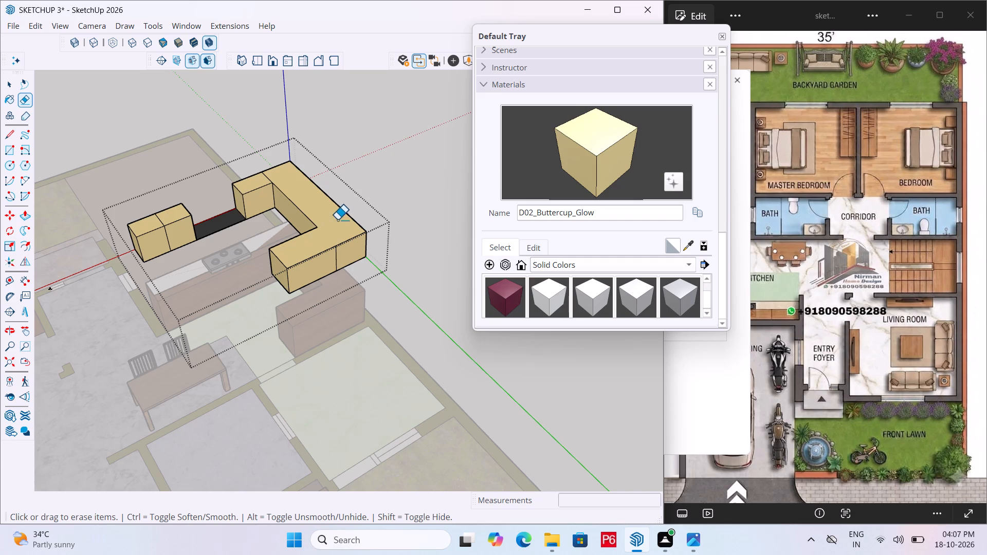
{"action": "left_click_drag", "start_coordinate": [334, 261], "coordinate": [342, 256]}
Erase the back and top seam lines on the cooktop-side corner blocks and on the separate cabinet pair beyond the charcoal section.
{"action": "middle_click_drag", "start_coordinate": [252, 264], "coordinate": [337, 0]}
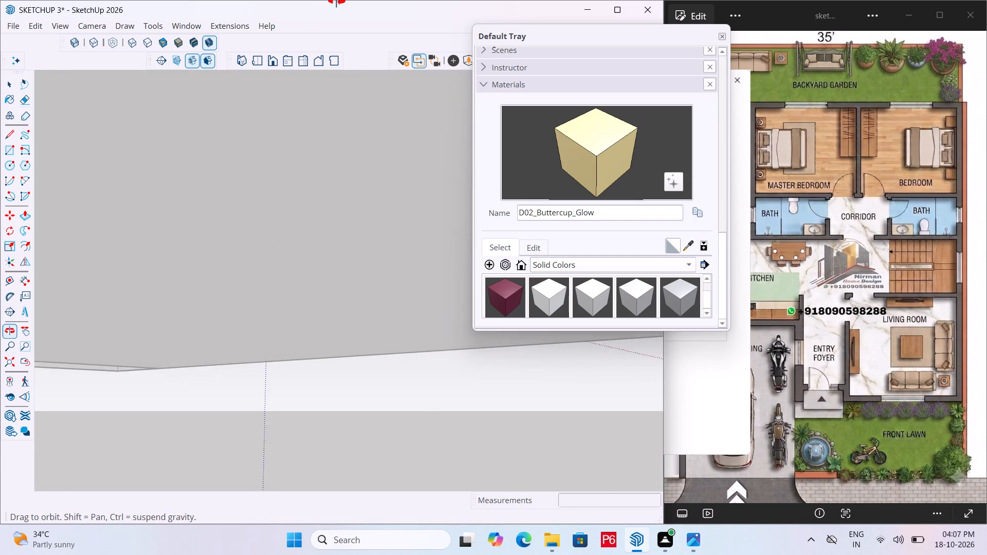
{"action": "middle_click_drag", "start_coordinate": [337, 0], "coordinate": [767, 184]}
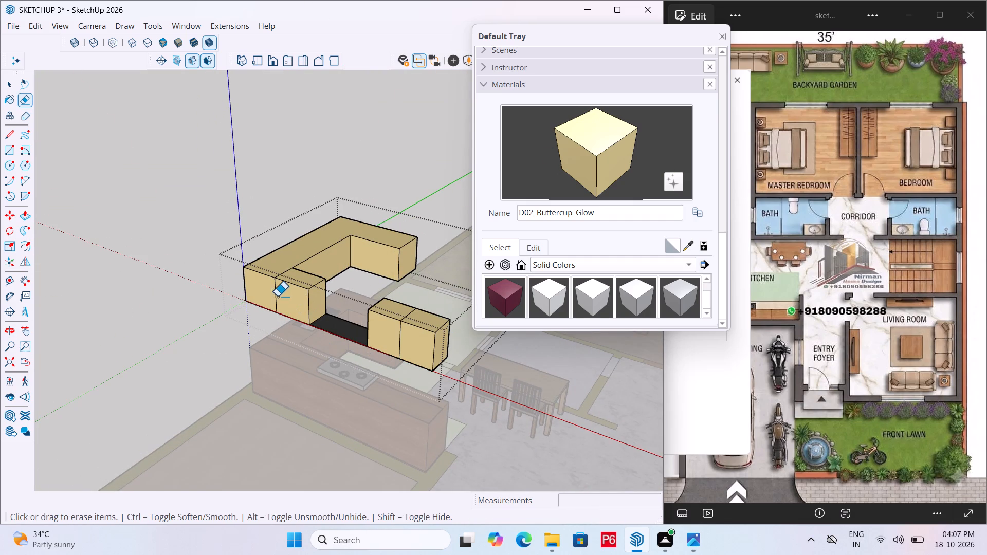
{"action": "left_click_drag", "start_coordinate": [277, 296], "coordinate": [279, 289]}
{"action": "left_click", "coordinate": [283, 275]}
{"action": "left_click_drag", "start_coordinate": [394, 334], "coordinate": [400, 331]}
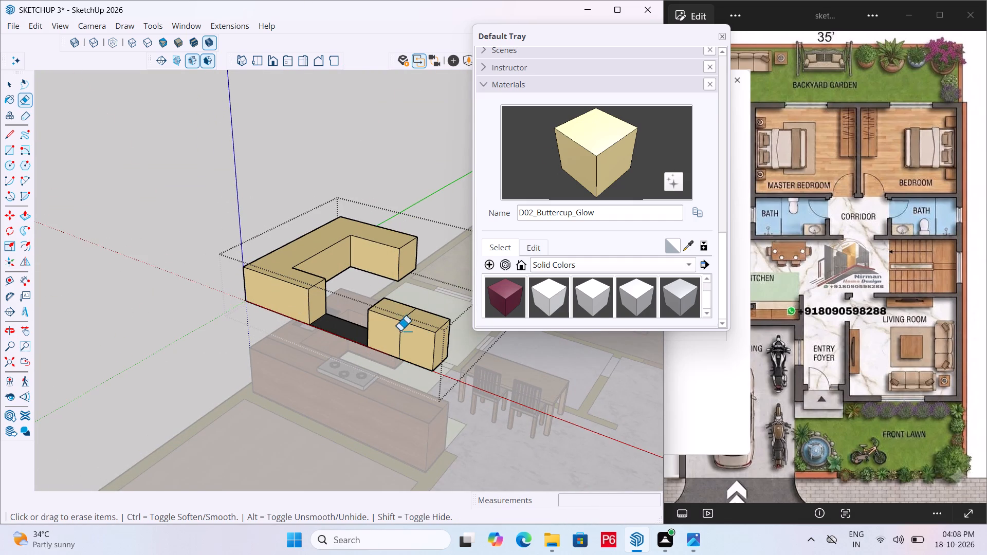
{"action": "left_click_drag", "start_coordinate": [400, 331], "coordinate": [405, 328]}
{"action": "left_click", "coordinate": [408, 317]}
Erase the seam lines on the underside of the U-shaped cabinet run and save the model.
{"action": "middle_click_drag", "start_coordinate": [357, 349], "coordinate": [492, 138]}
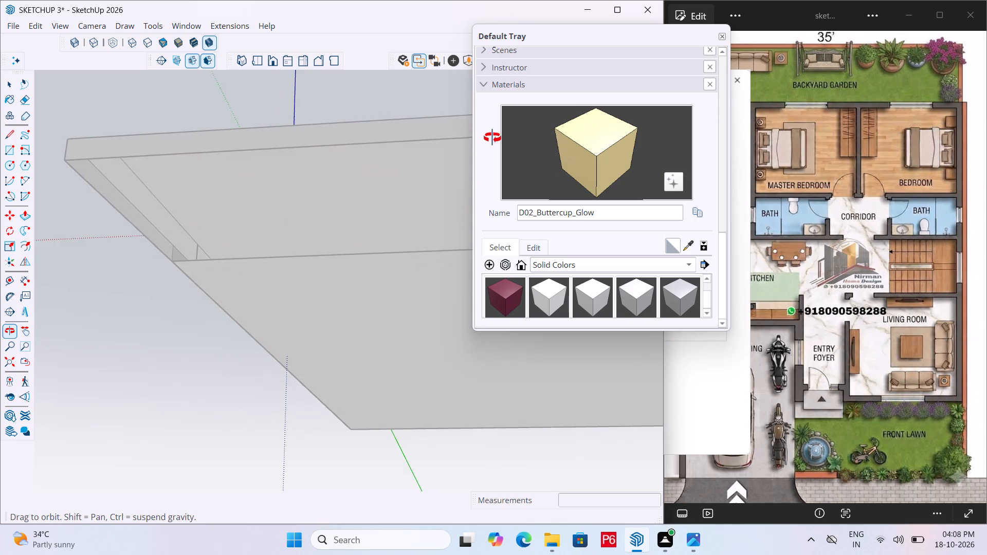
{"action": "middle_click_drag", "start_coordinate": [492, 138], "coordinate": [347, 194]}
{"action": "scroll", "coordinate": [321, 271], "scroll_direction": "up", "scroll_amount": 3}
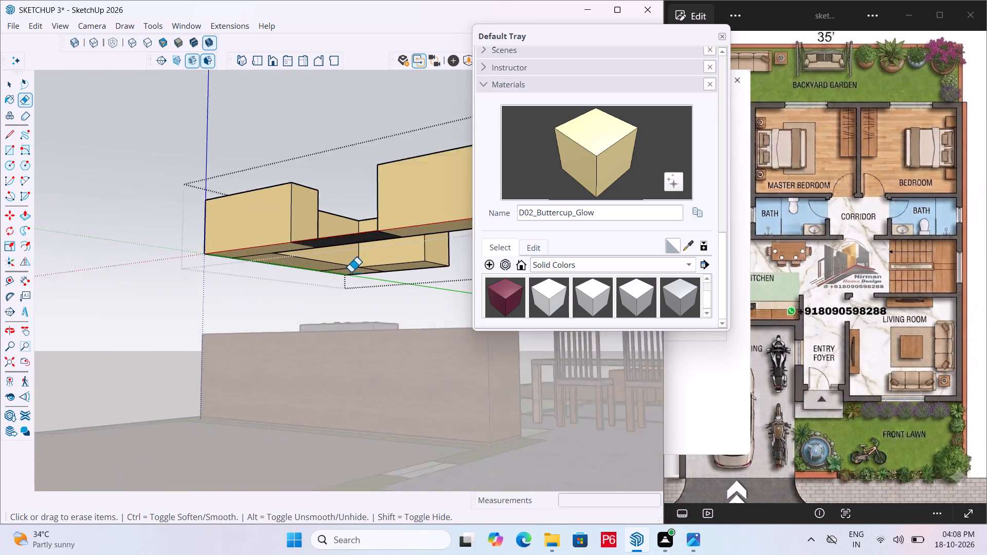
{"action": "scroll", "coordinate": [351, 272], "scroll_direction": "up", "scroll_amount": 7}
{"action": "left_click", "coordinate": [325, 263]}
{"action": "left_click", "coordinate": [328, 264]}
{"action": "double_click", "coordinate": [377, 263]}
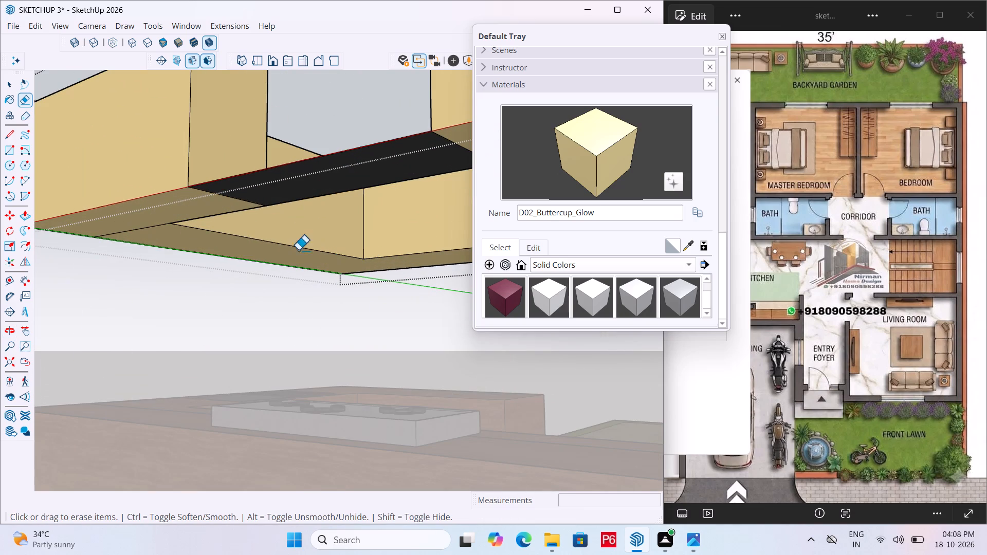
{"action": "scroll", "coordinate": [291, 256], "scroll_direction": "down", "scroll_amount": 4}
{"action": "middle_click_drag", "start_coordinate": [331, 277], "coordinate": [265, 505]}
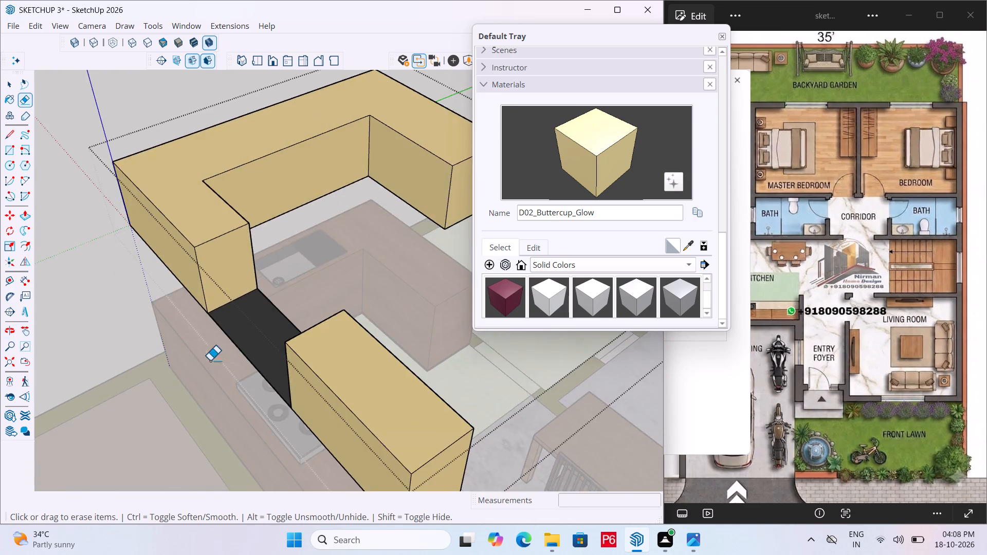
{"action": "scroll", "coordinate": [198, 363], "scroll_direction": "down", "scroll_amount": 4}
{"action": "key", "text": "ctrl+s"}
{"action": "key", "text": "ctrl+s"}
{"action": "key", "text": "ctrl+s"}
{"action": "key", "text": "ctrl+s"}
Push the inner faces of the sink-side run and the peninsula-side block back 7 1/2" each, and save the model.
{"action": "middle_click_drag", "start_coordinate": [359, 343], "coordinate": [230, 344]}
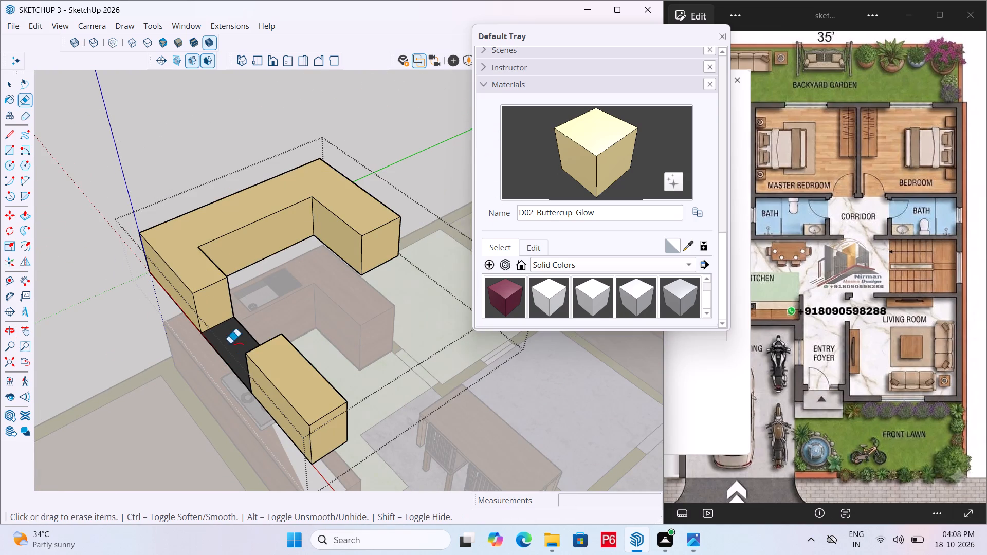
{"action": "middle_click_drag", "start_coordinate": [230, 344], "coordinate": [178, 341]}
{"action": "scroll", "coordinate": [247, 256], "scroll_direction": "down", "scroll_amount": 1}
{"action": "scroll", "coordinate": [282, 211], "scroll_direction": "up", "scroll_amount": 3}
{"action": "middle_click_drag", "start_coordinate": [308, 244], "coordinate": [419, 262]}
{"action": "scroll", "coordinate": [418, 261], "scroll_direction": "up", "scroll_amount": 1}
{"action": "key", "text": "p"}
{"action": "left_click", "coordinate": [270, 222]}
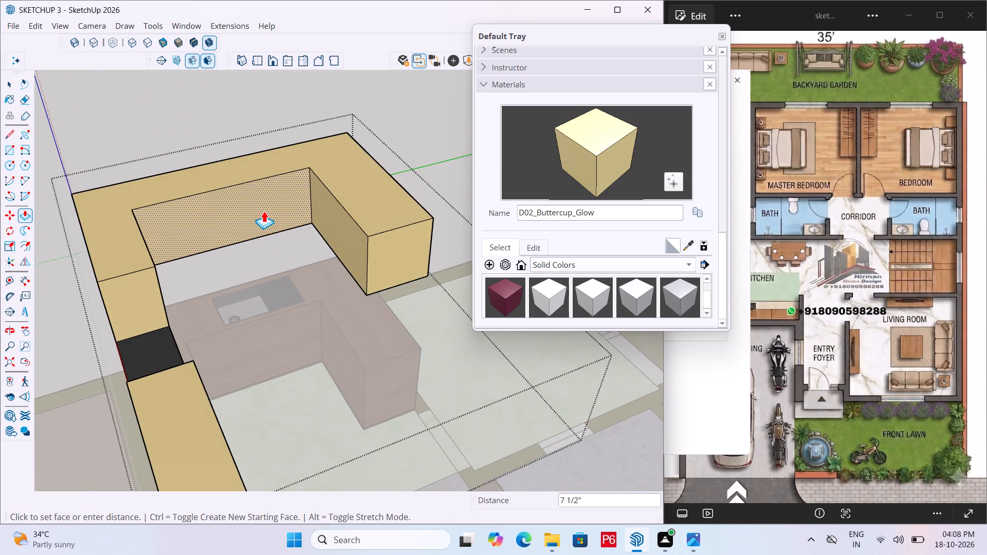
{"action": "left_click", "coordinate": [264, 211]}
{"action": "double_click", "coordinate": [346, 232]}
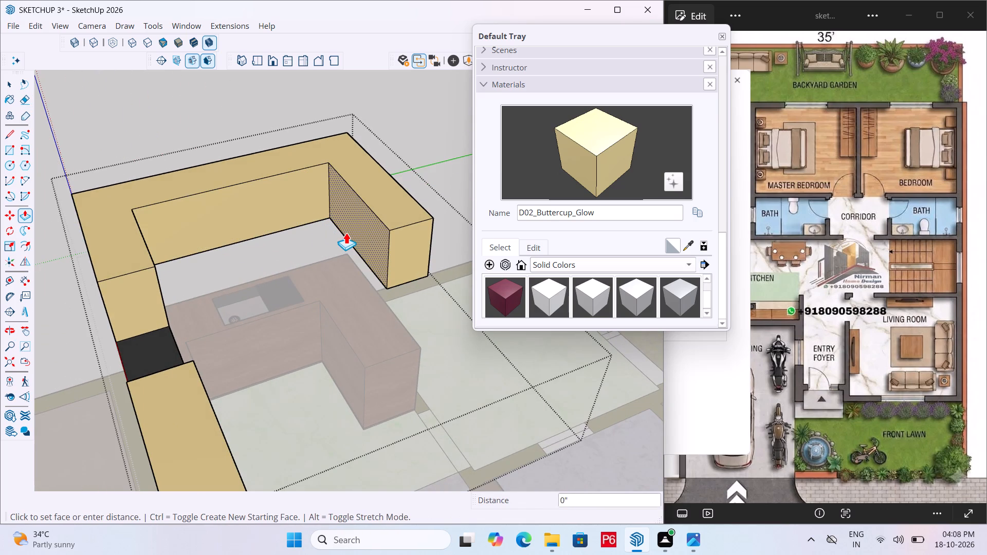
{"action": "key", "text": "ctrl+s"}
{"action": "key", "text": "ctrl+s"}
{"action": "key", "text": "ctrl+s"}
{"action": "key", "text": "ctrl+s"}
{"action": "scroll", "coordinate": [276, 218], "scroll_direction": "down", "scroll_amount": 4, "text": "ctrl"}
{"action": "key", "text": "ctrl+s"}
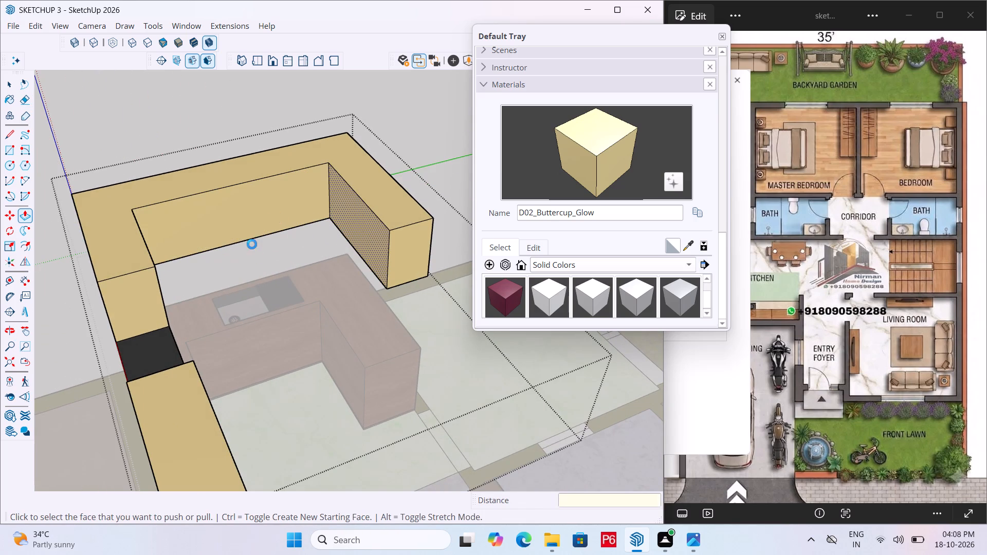
{"action": "scroll", "coordinate": [308, 253], "scroll_direction": "down", "scroll_amount": 1}
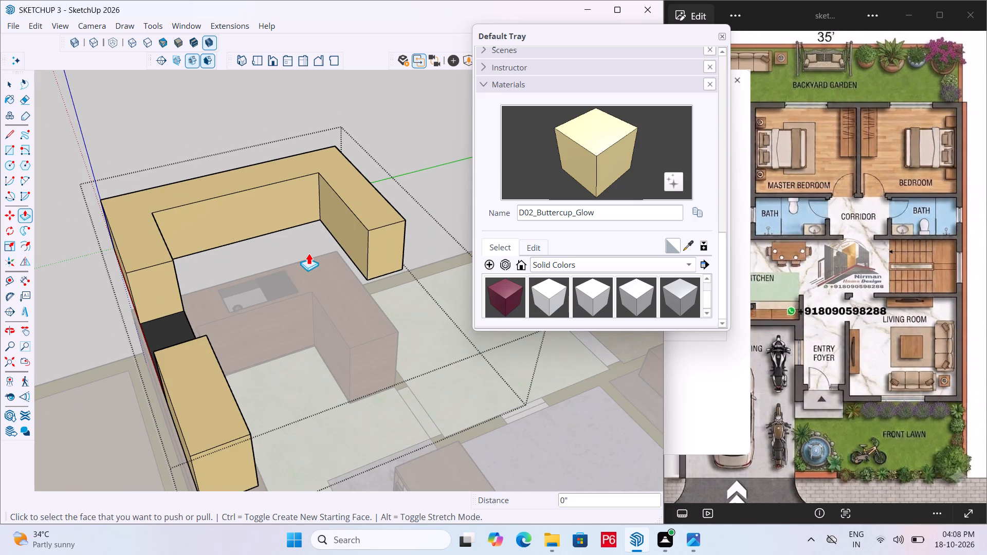
{"action": "middle_click_drag", "start_coordinate": [319, 252], "coordinate": [284, 219]}
{"action": "scroll", "coordinate": [285, 217], "scroll_direction": "up", "scroll_amount": 3}
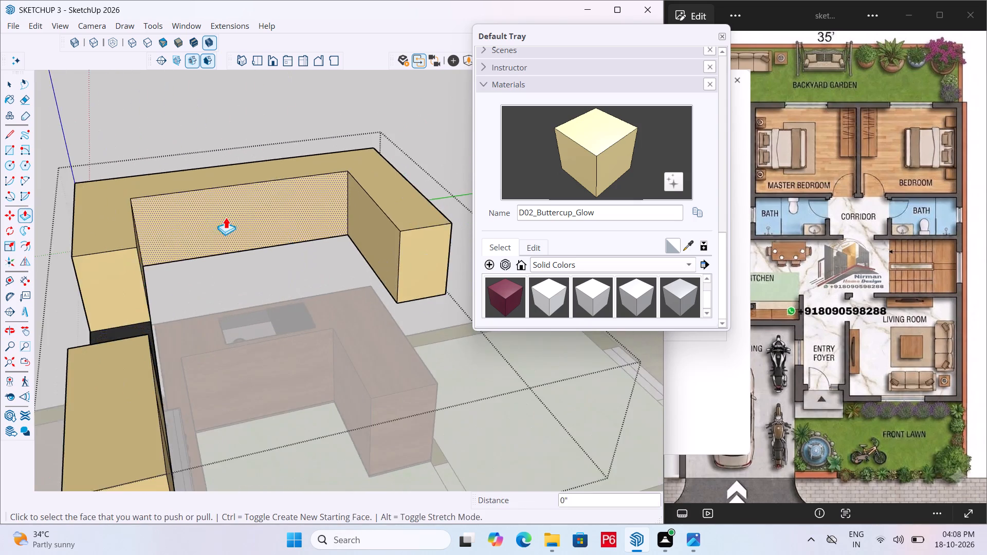
Place a vertical guide on the sink-side overhead cabinet's inner face, 2' from its corner with the cooktop-side block.
{"action": "middle_click_drag", "start_coordinate": [156, 221], "coordinate": [0, 234]}
{"action": "scroll", "coordinate": [146, 221], "scroll_direction": "down", "scroll_amount": 1}
{"action": "middle_click_drag", "start_coordinate": [413, 187], "coordinate": [440, 197]}
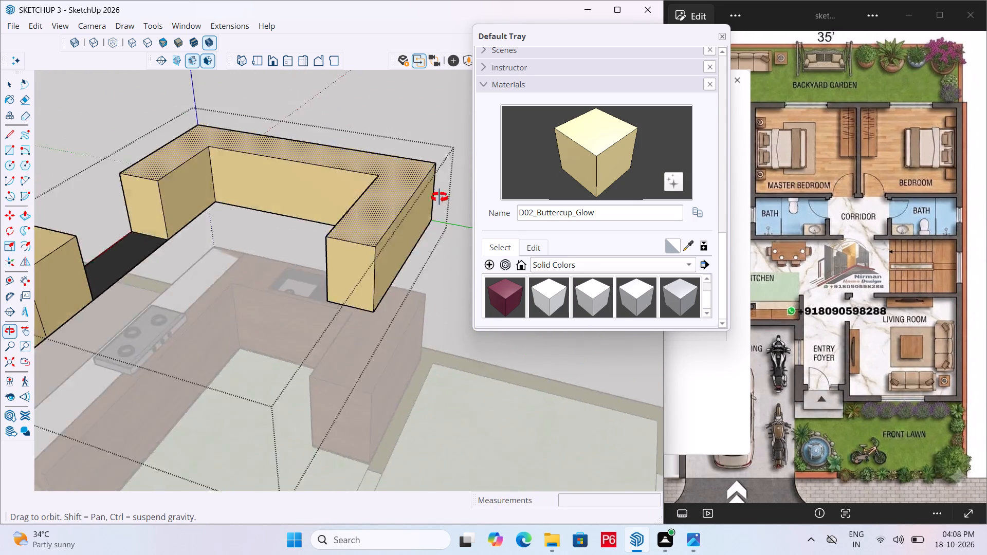
{"action": "middle_click_drag", "start_coordinate": [440, 197], "coordinate": [576, 188]}
{"action": "scroll", "coordinate": [373, 188], "scroll_direction": "up", "scroll_amount": 5}
{"action": "middle_click_drag", "start_coordinate": [334, 189], "coordinate": [292, 193]}
{"action": "scroll", "coordinate": [447, 240], "scroll_direction": "down", "scroll_amount": 4}
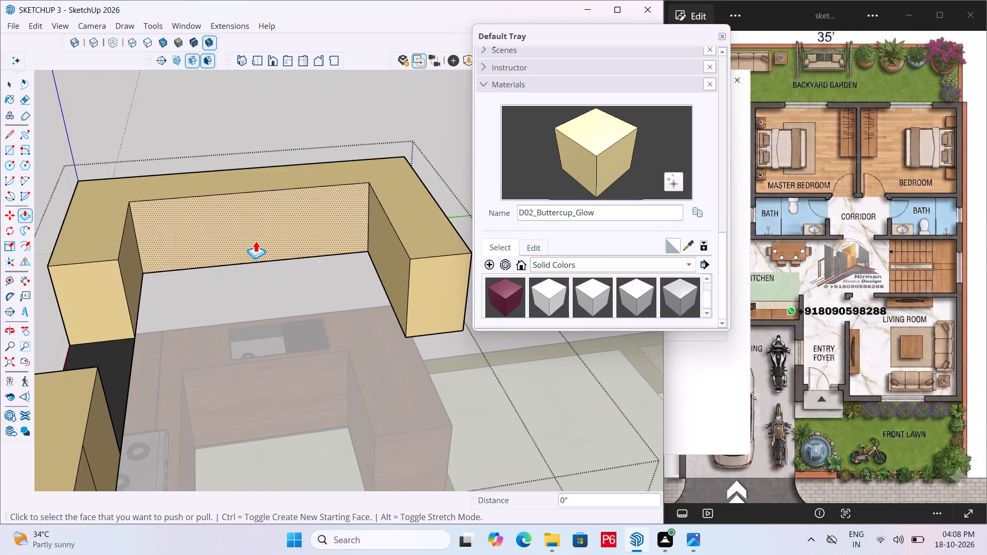
{"action": "scroll", "coordinate": [251, 238], "scroll_direction": "down", "scroll_amount": 1}
{"action": "middle_click_drag", "start_coordinate": [246, 237], "coordinate": [195, 231]}
{"action": "key", "text": "t"}
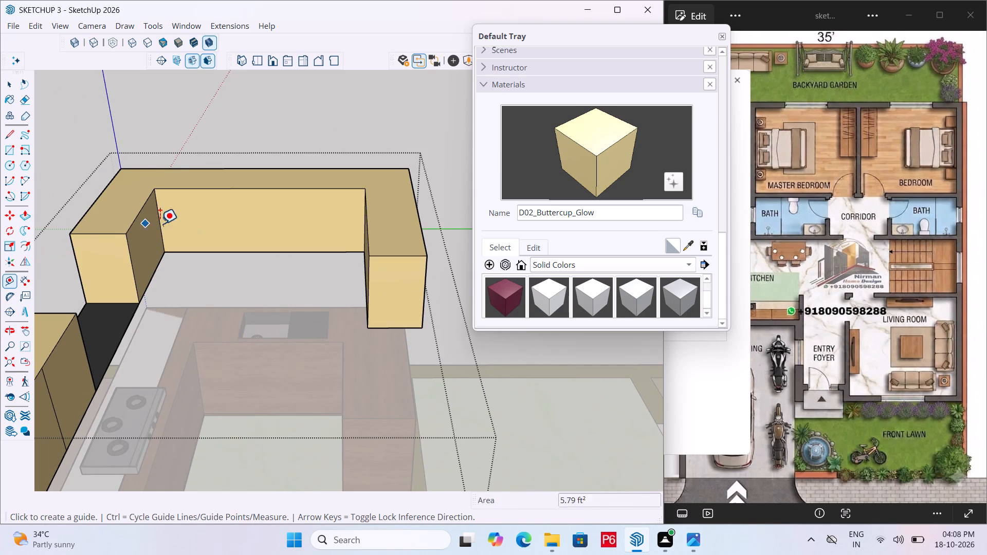
{"action": "left_click", "coordinate": [162, 226]}
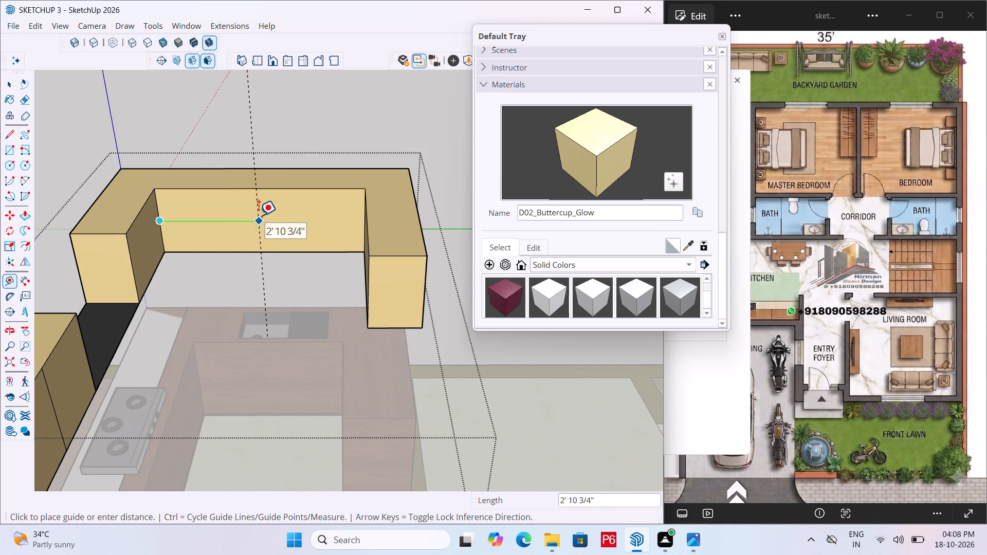
{"action": "type", "text": "2'"}
{"action": "key", "text": "Return"}
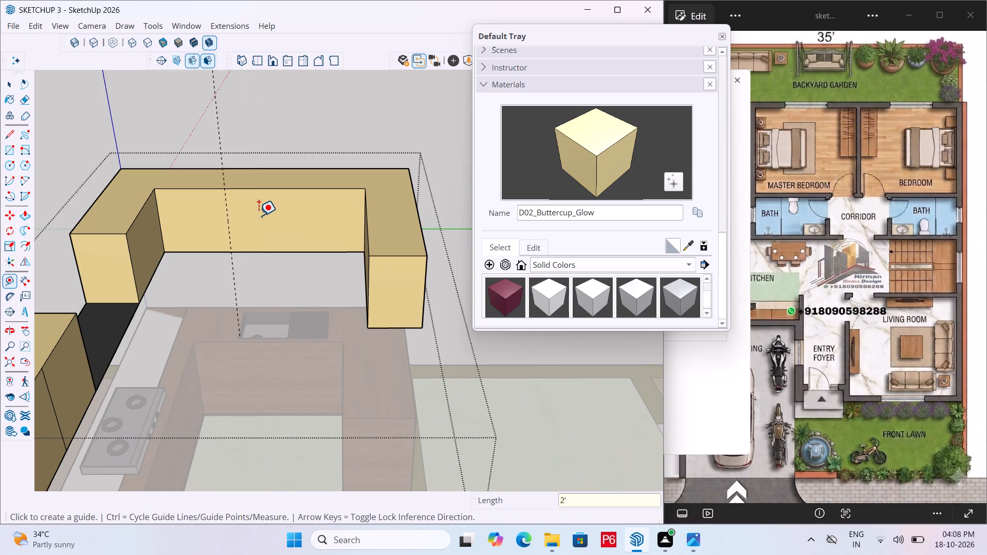
Offset a second vertical guide from the first one across the sink-side cabinet face, toward the peninsula-side block.
{"action": "left_click", "coordinate": [225, 232]}
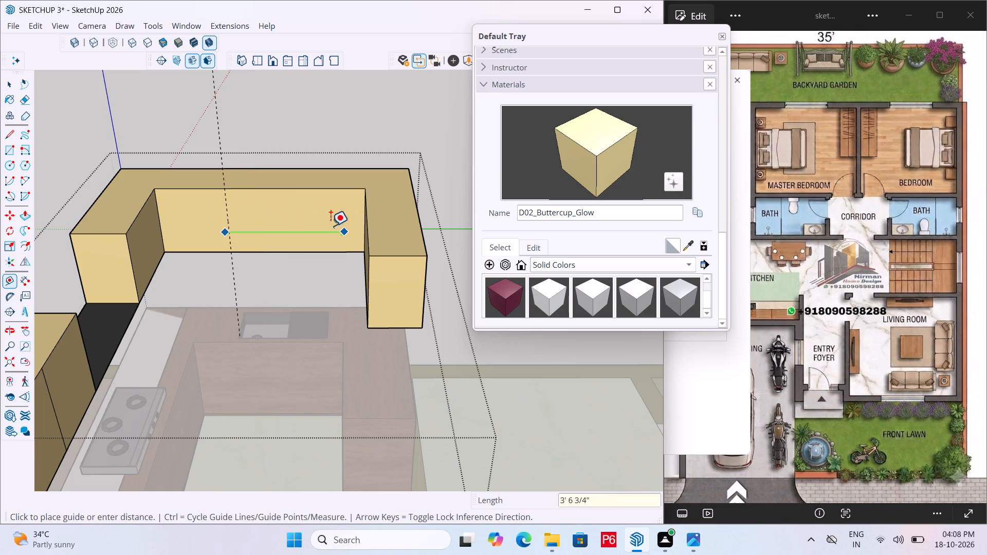
{"action": "key", "text": "Escape"}
{"action": "double_click", "coordinate": [225, 220]}
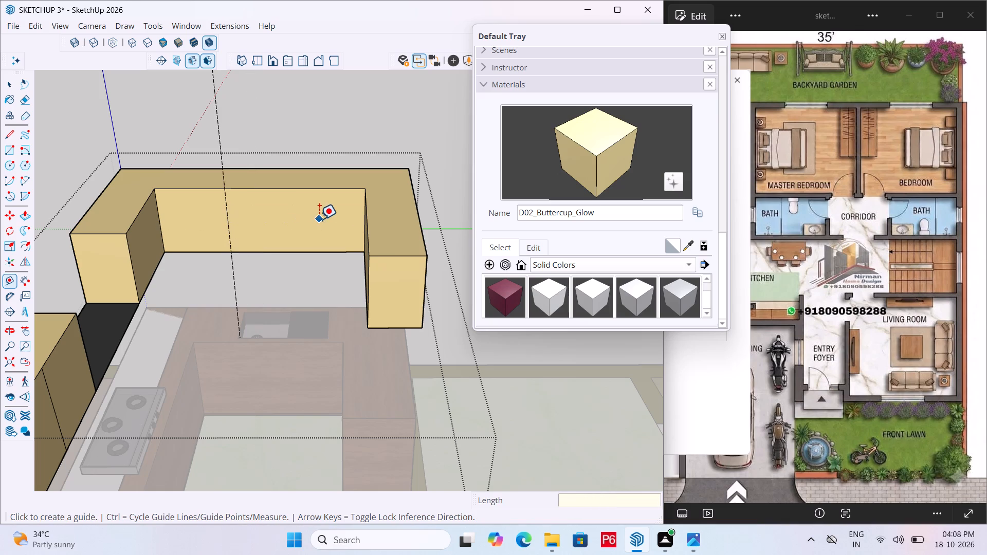
{"action": "left_click", "coordinate": [227, 203]}
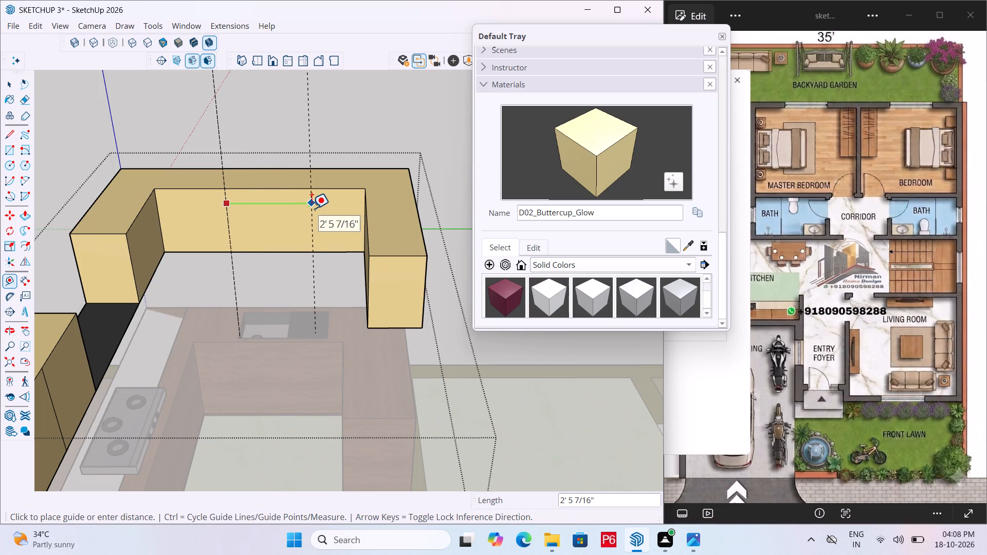
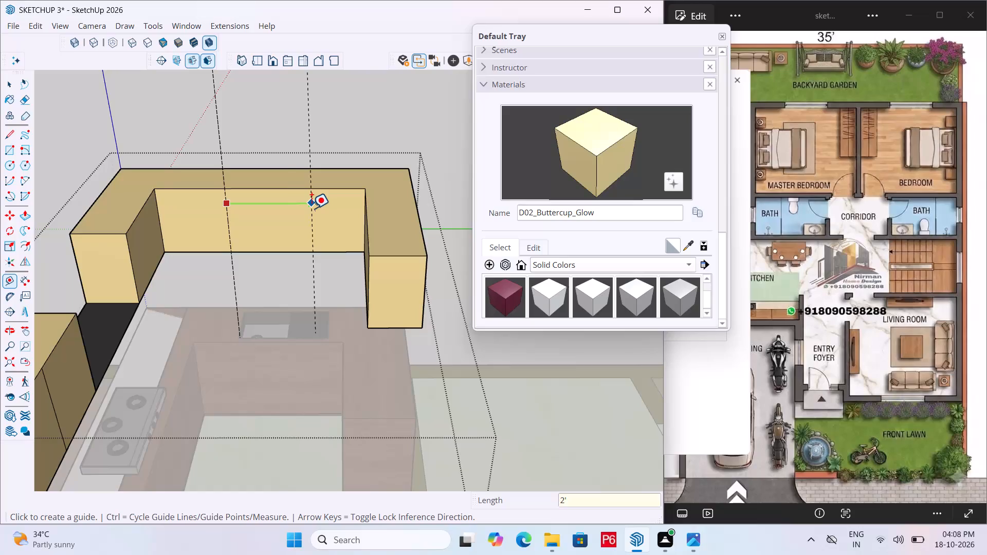
Save the model and draw two vertical door-division lines along the guides on the sink-side overhead cabinet's inner face.
{"action": "key", "text": "ctrl+s"}
{"action": "key", "text": "ctrl+s"}
{"action": "scroll", "coordinate": [228, 238], "scroll_direction": "up", "scroll_amount": 4}
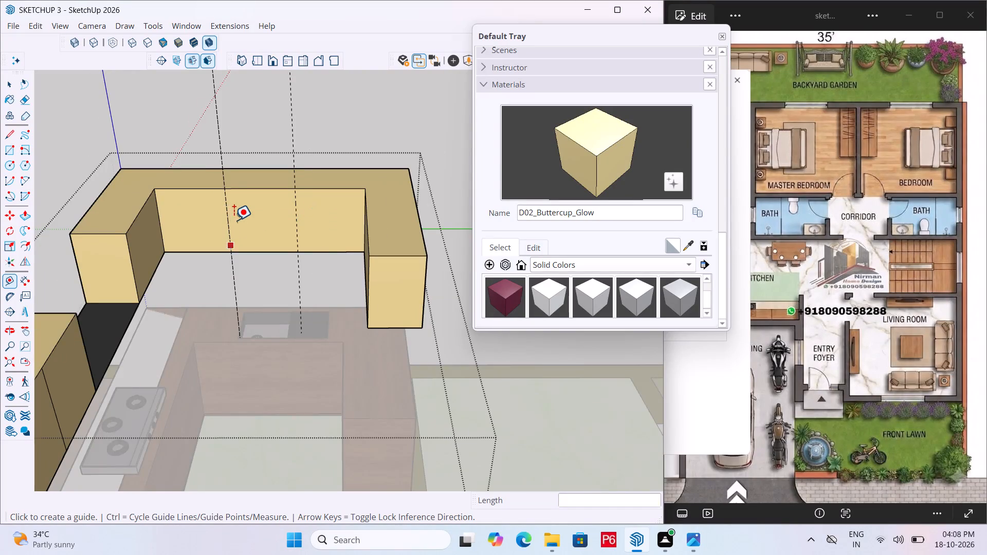
{"action": "scroll", "coordinate": [234, 220], "scroll_direction": "up", "scroll_amount": 1}
{"action": "key", "text": "l"}
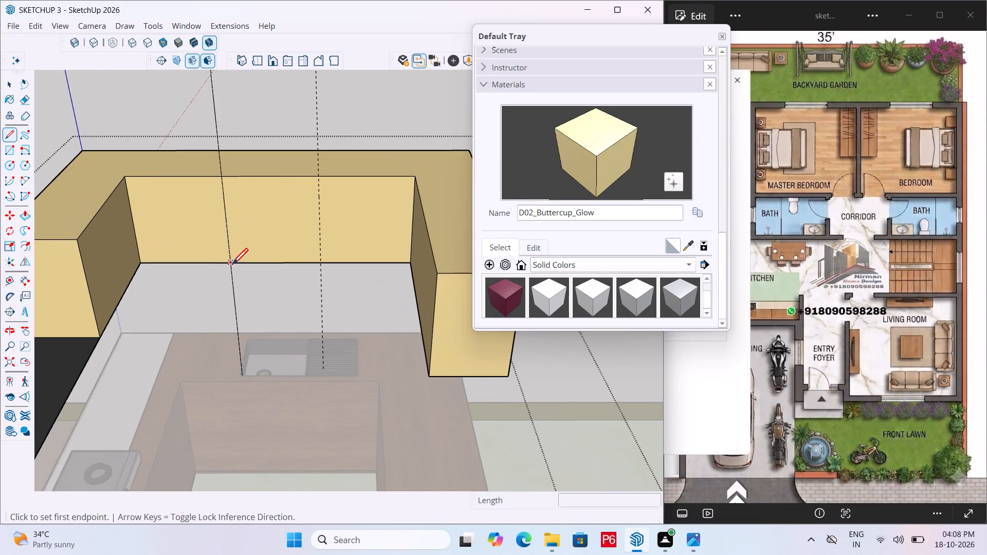
{"action": "left_click_drag", "start_coordinate": [232, 266], "coordinate": [232, 260]}
{"action": "left_click", "coordinate": [223, 182]}
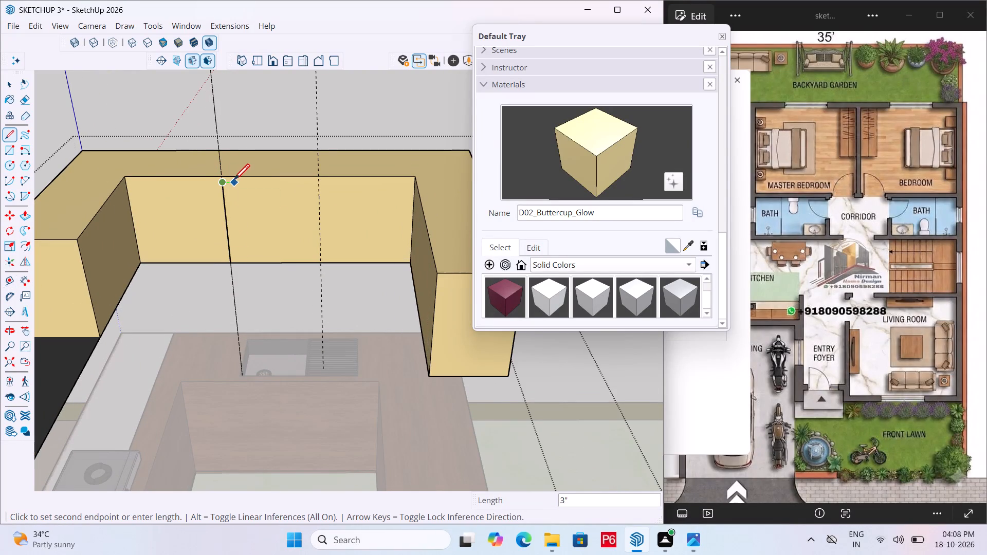
{"action": "scroll", "coordinate": [214, 175], "scroll_direction": "up", "scroll_amount": 3}
{"action": "left_click", "coordinate": [226, 173]}
{"action": "key", "text": "space"}
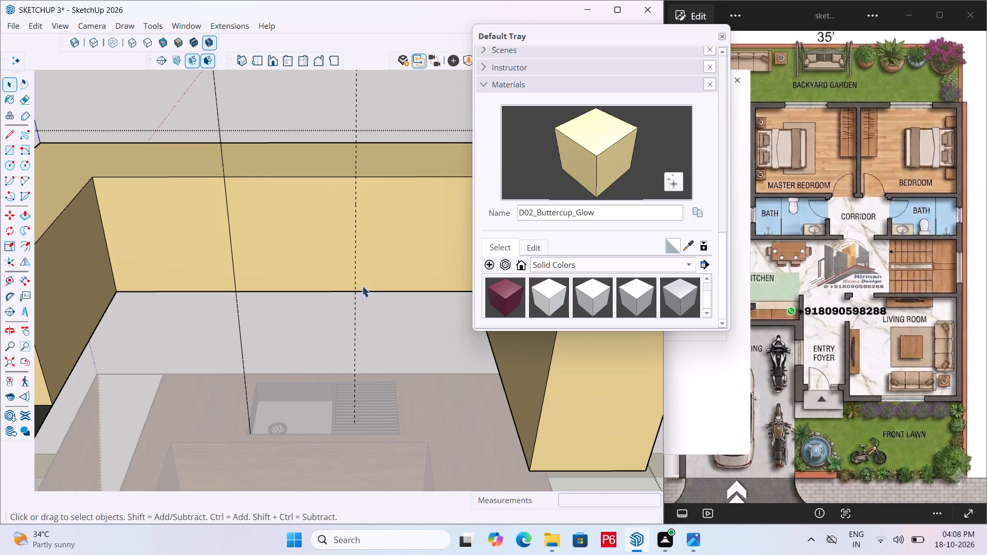
{"action": "key", "text": "l"}
{"action": "left_click", "coordinate": [353, 291]}
{"action": "left_click_drag", "start_coordinate": [353, 291], "coordinate": [355, 286]}
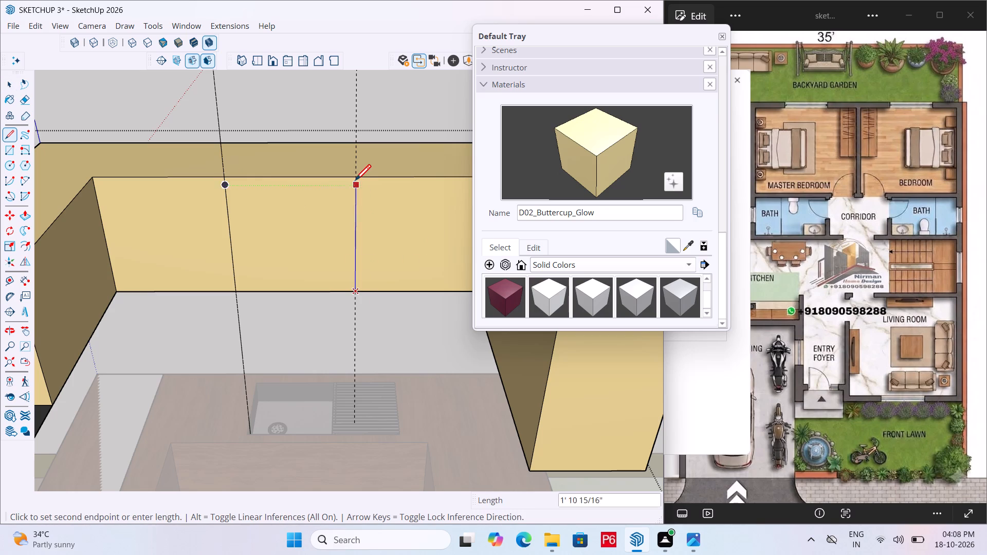
{"action": "left_click", "coordinate": [357, 179]}
{"action": "key", "text": "Escape"}
Erase both vertical guides from the sink-side overhead cabinet.
{"action": "scroll", "coordinate": [276, 223], "scroll_direction": "down", "scroll_amount": 4}
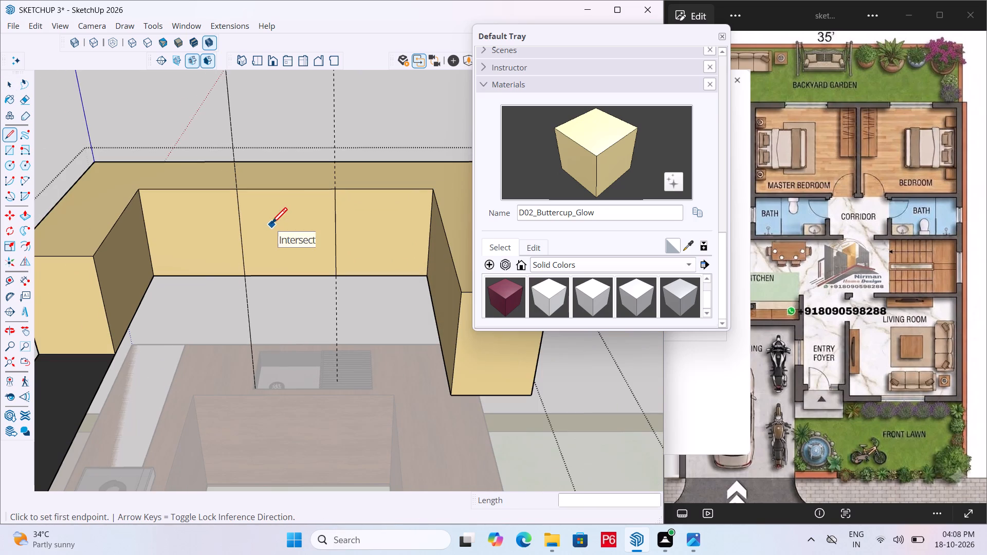
{"action": "key", "text": "e"}
{"action": "left_click_drag", "start_coordinate": [217, 129], "coordinate": [361, 114]}
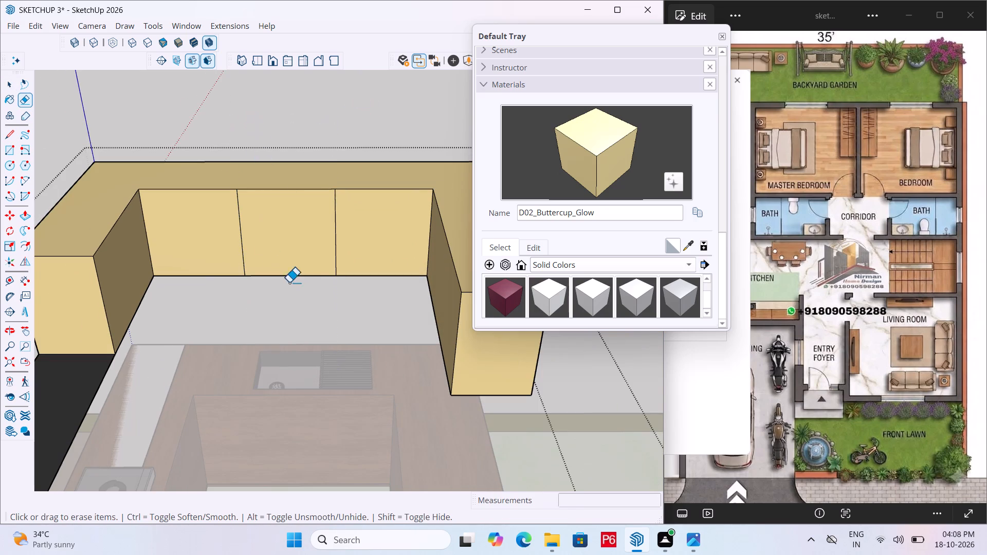
Draw a vertical division line at the midpoint of the peninsula-side overhead cabinet's inner face, and save the model.
{"action": "scroll", "coordinate": [184, 234], "scroll_direction": "down", "scroll_amount": 5}
{"action": "middle_click_drag", "start_coordinate": [147, 238], "coordinate": [443, 242]}
{"action": "scroll", "coordinate": [421, 246], "scroll_direction": "up", "scroll_amount": 5}
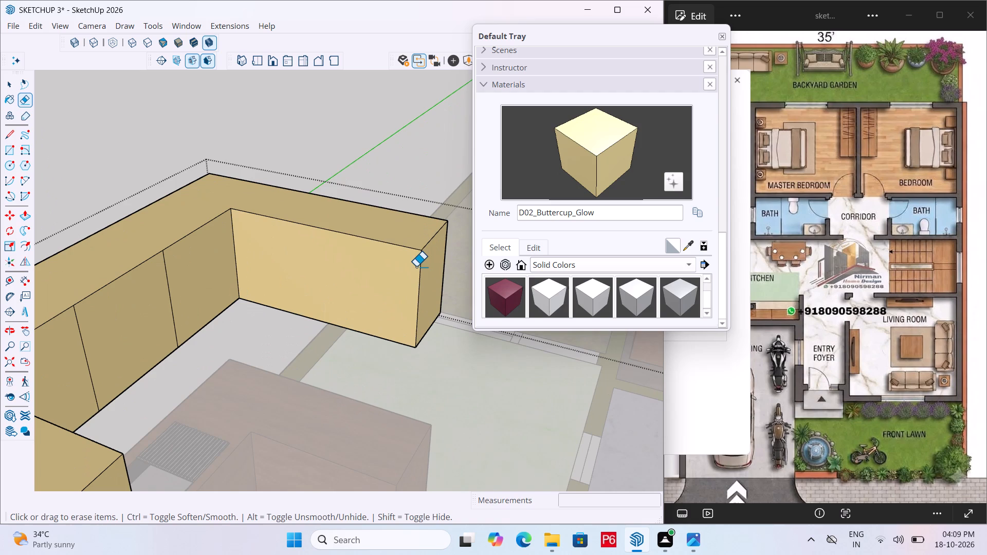
{"action": "key", "text": "l"}
{"action": "left_click_drag", "start_coordinate": [324, 324], "coordinate": [325, 310]}
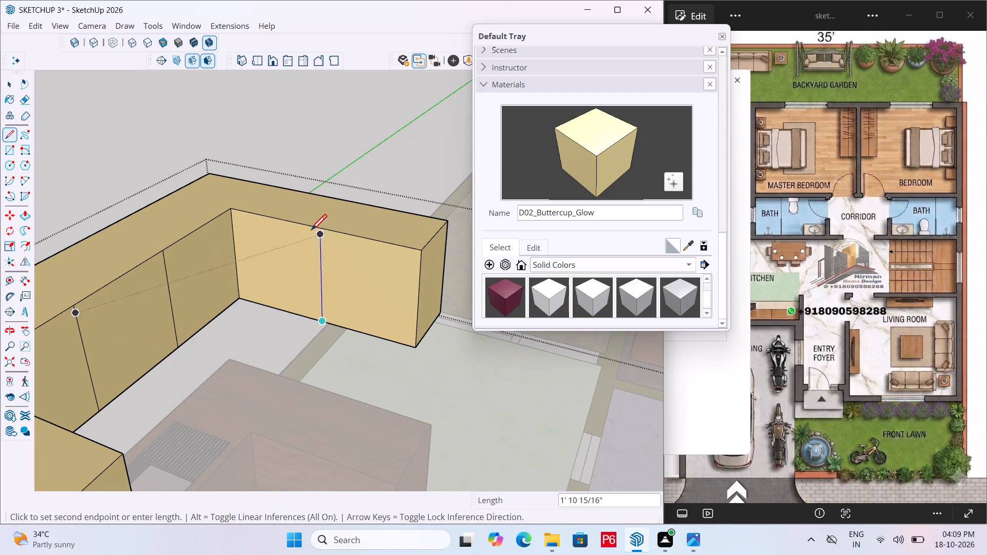
{"action": "left_click", "coordinate": [321, 232]}
{"action": "key", "text": "space"}
{"action": "scroll", "coordinate": [240, 233], "scroll_direction": "down", "scroll_amount": 11}
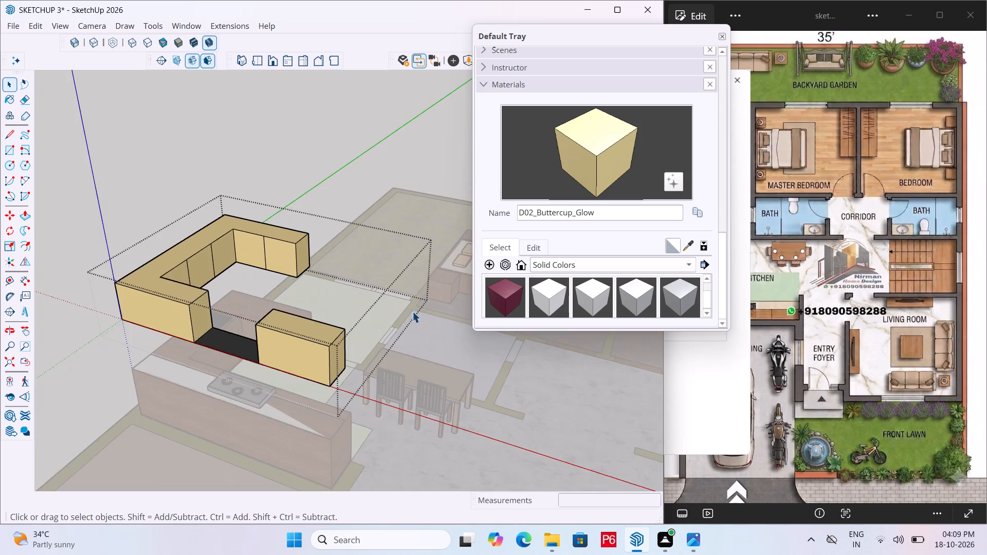
{"action": "middle_click_drag", "start_coordinate": [411, 312], "coordinate": [0, 330]}
{"action": "key", "text": "ctrl+s"}
{"action": "key", "text": "ctrl+s"}
{"action": "key", "text": "ctrl+s"}
{"action": "key", "text": "ctrl+s"}
{"action": "key", "text": "ctrl+s"}
{"action": "key", "text": "ctrl+s"}
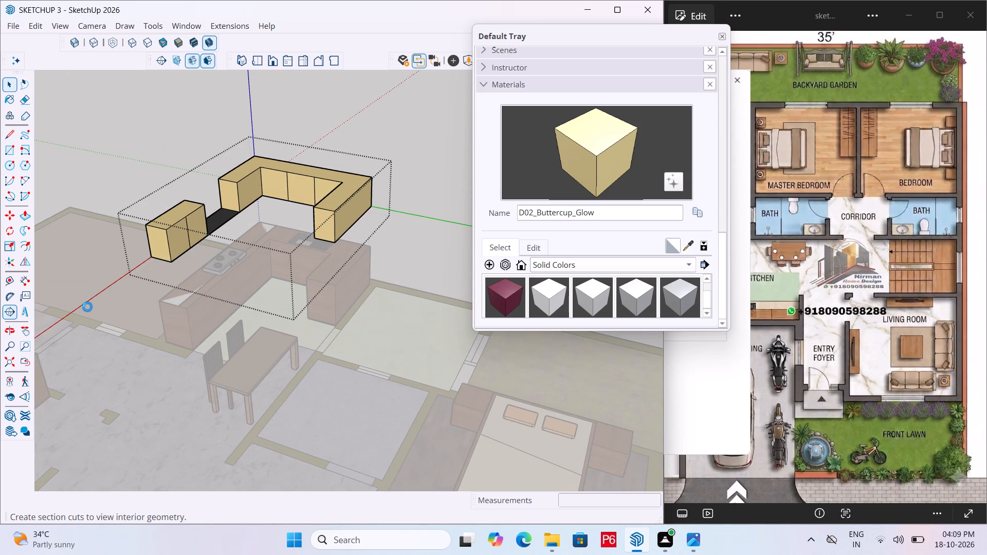
Offset the outline of the detached overhead cabinet's door face farther from the cooktop inward to form a narrow frame.
{"action": "middle_click_drag", "start_coordinate": [249, 234], "coordinate": [130, 160]}
{"action": "middle_click_drag", "start_coordinate": [211, 217], "coordinate": [239, 328]}
{"action": "scroll", "coordinate": [300, 229], "scroll_direction": "up", "scroll_amount": 1}
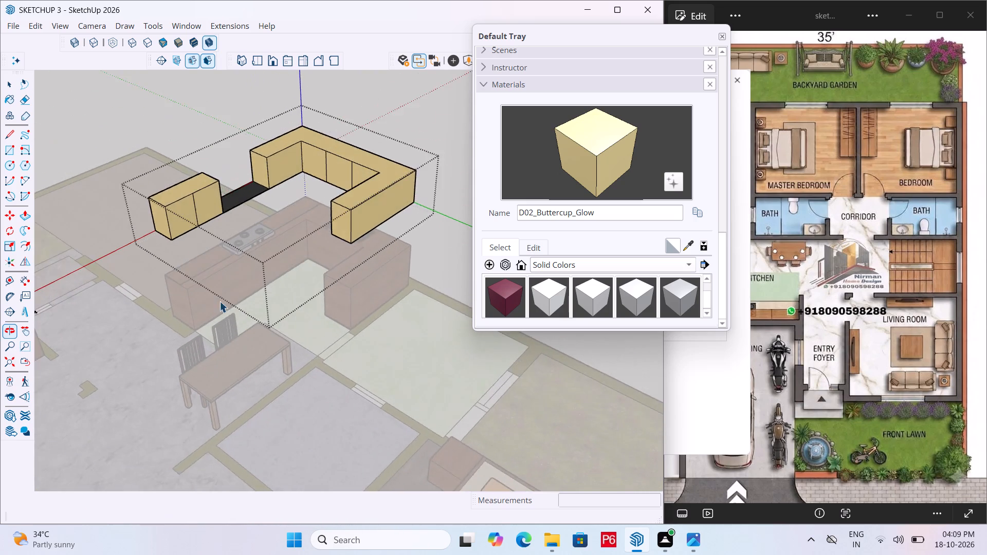
{"action": "scroll", "coordinate": [175, 239], "scroll_direction": "up", "scroll_amount": 14}
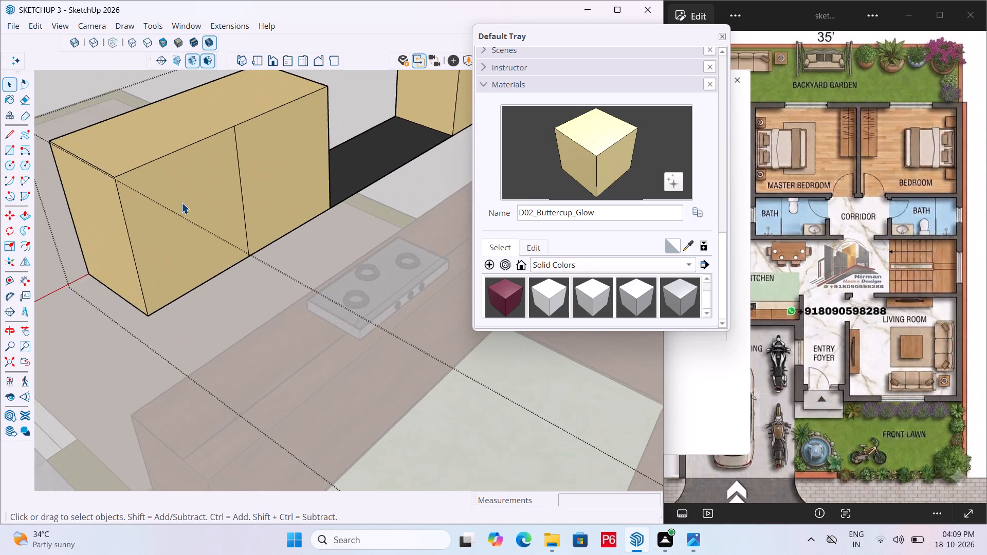
{"action": "middle_click_drag", "start_coordinate": [181, 202], "coordinate": [147, 187]}
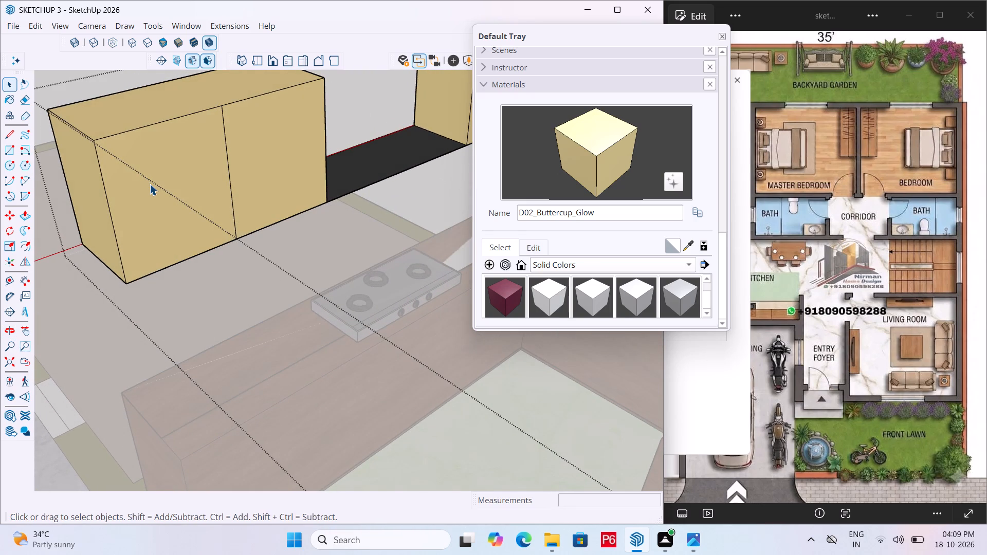
{"action": "left_click", "coordinate": [153, 182]}
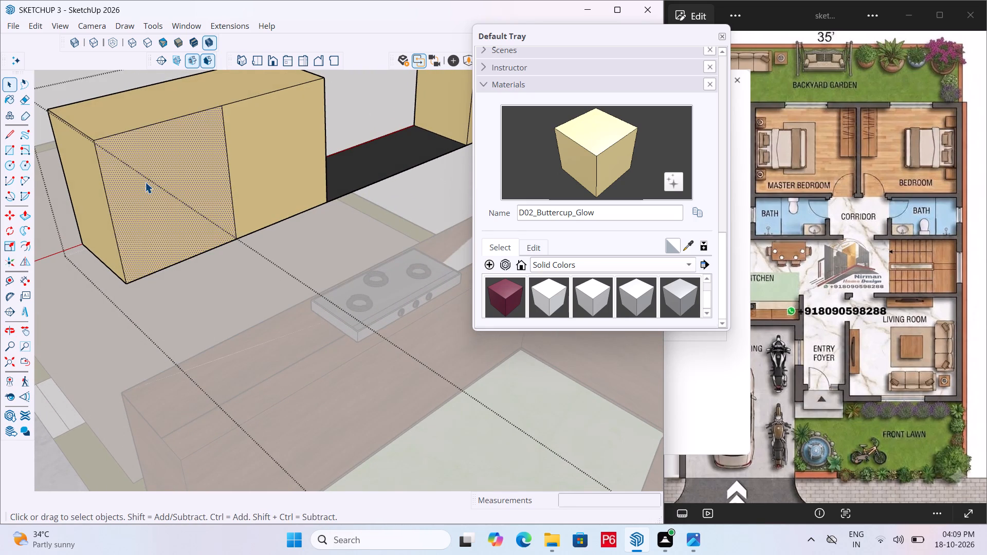
{"action": "key", "text": "r"}
{"action": "double_click", "coordinate": [30, 247]}
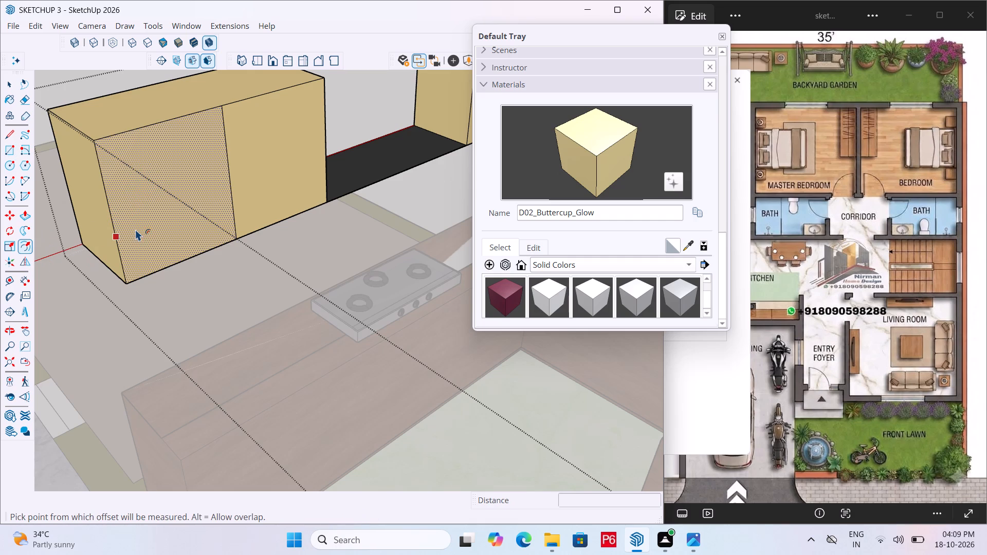
{"action": "left_click", "coordinate": [135, 229]}
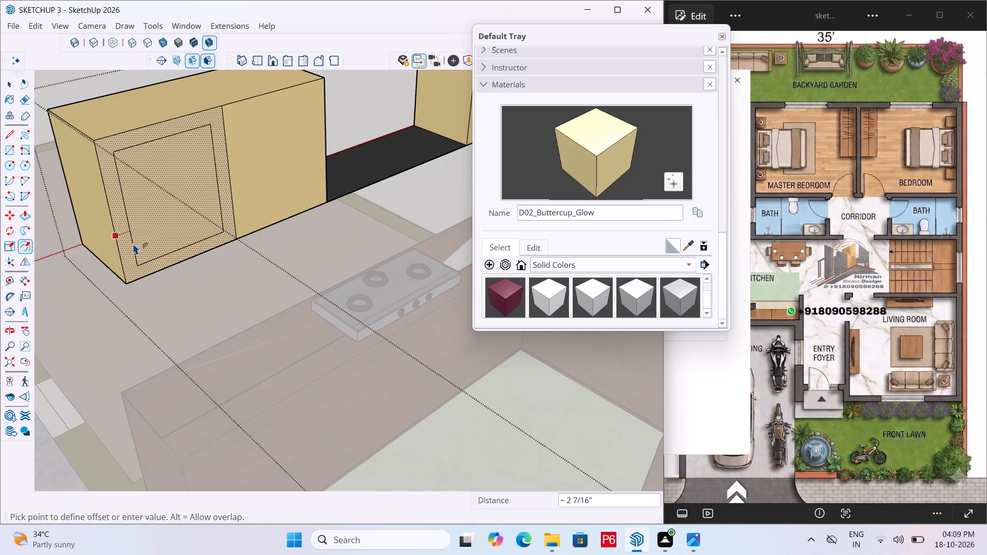
{"action": "left_click", "coordinate": [130, 250]}
{"action": "key", "text": "space"}
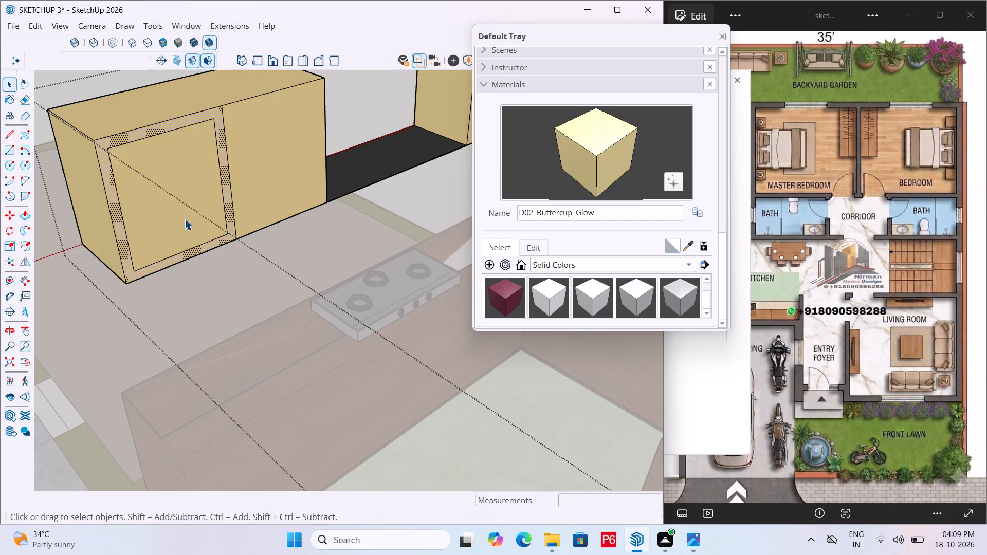
Paint the framed door's inner panel with the Glass_Basic_01 material, exit the cabinet group, and save the model.
{"action": "left_click", "coordinate": [185, 218]}
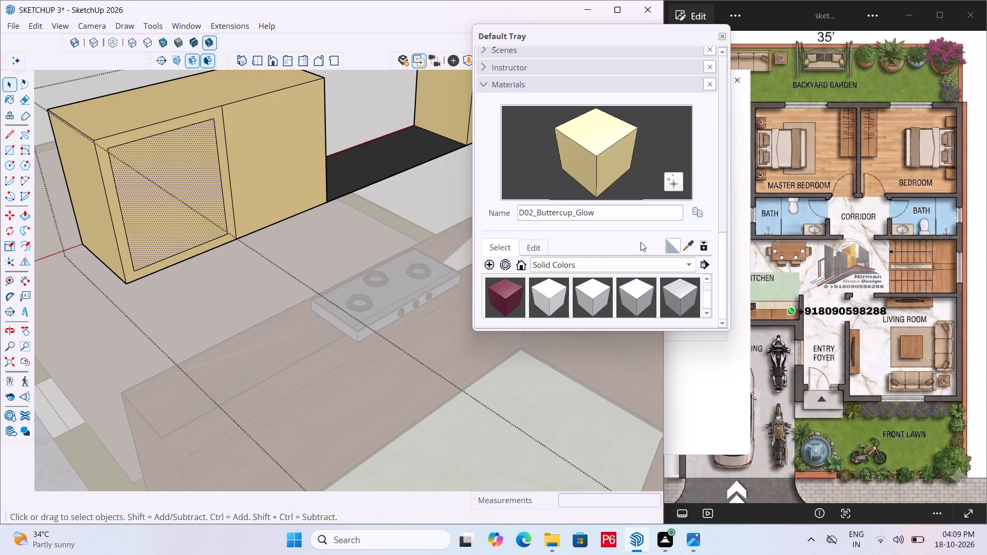
{"action": "left_click", "coordinate": [641, 272]}
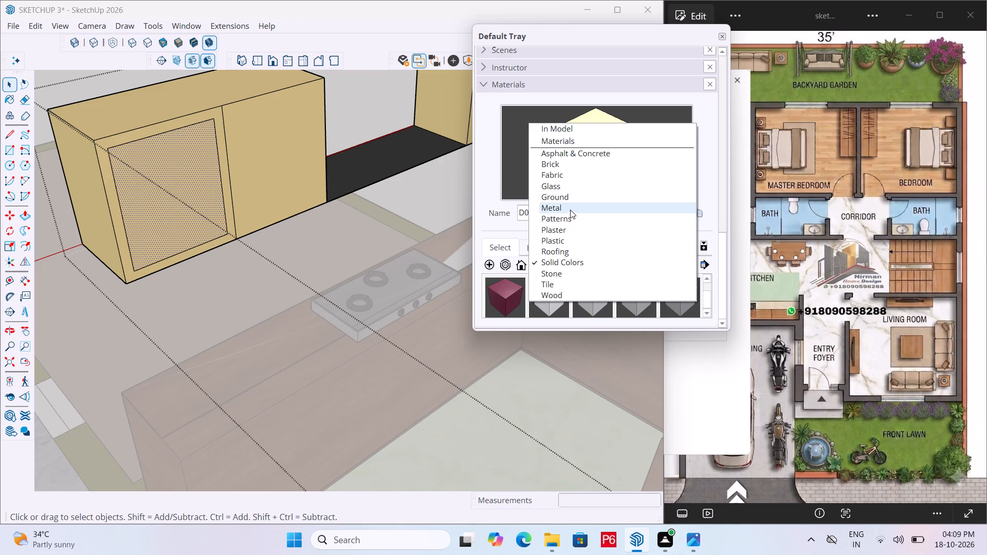
{"action": "left_click", "coordinate": [580, 190]}
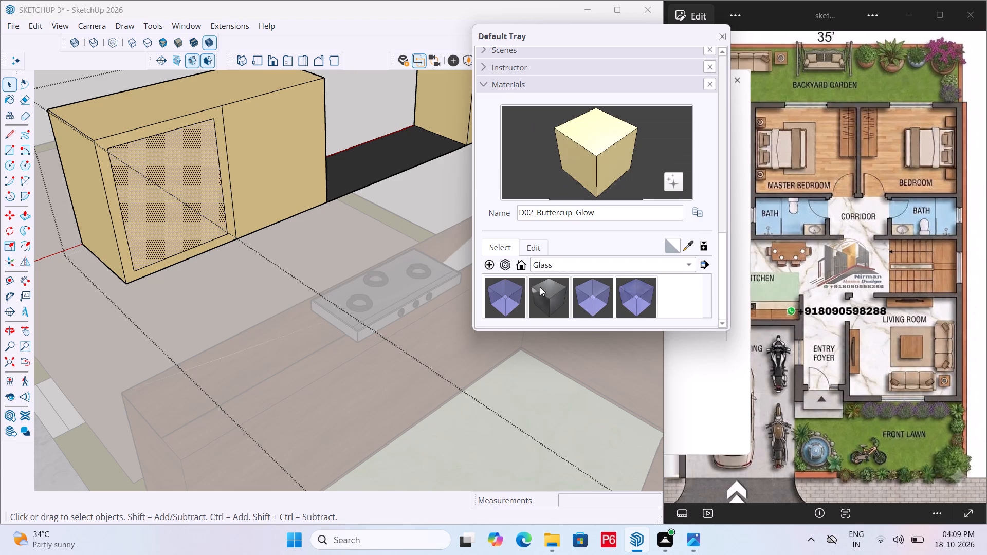
{"action": "left_click", "coordinate": [517, 290]}
{"action": "double_click", "coordinate": [214, 177]}
{"action": "scroll", "coordinate": [309, 214], "scroll_direction": "down", "scroll_amount": 4}
{"action": "middle_click_drag", "start_coordinate": [308, 221], "coordinate": [356, 209]}
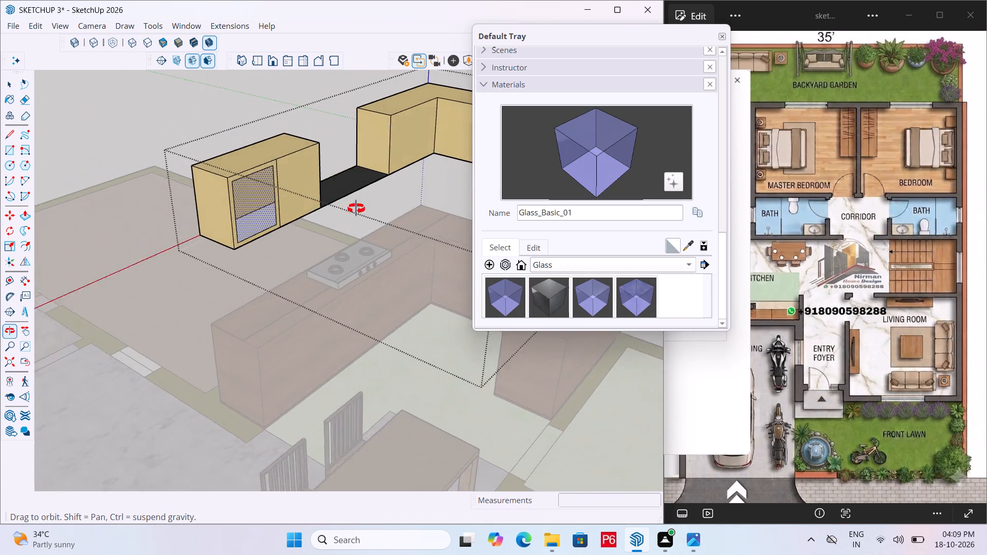
{"action": "middle_click_drag", "start_coordinate": [356, 209], "coordinate": [372, 216]}
{"action": "key", "text": "space"}
{"action": "left_click", "coordinate": [222, 116]}
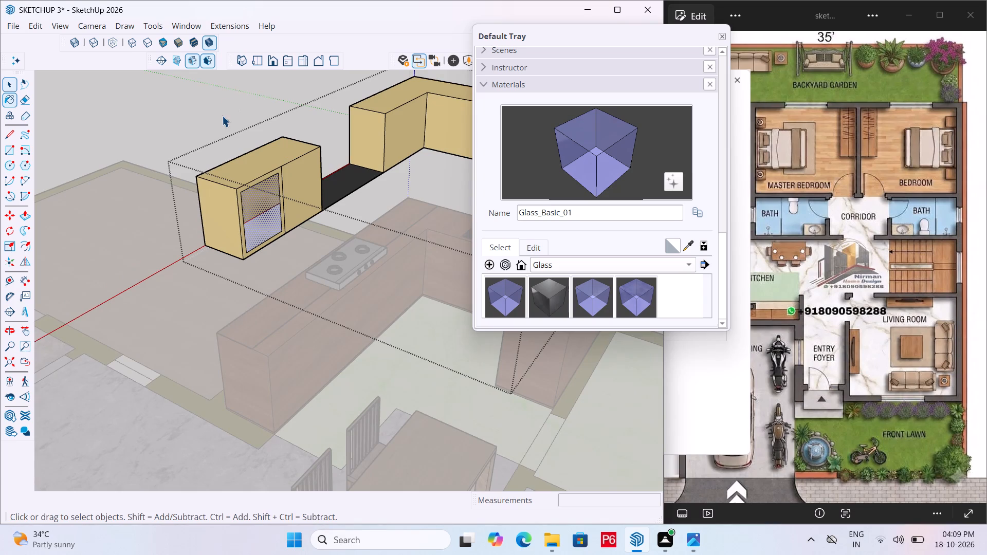
{"action": "middle_click_drag", "start_coordinate": [261, 230], "coordinate": [209, 226]}
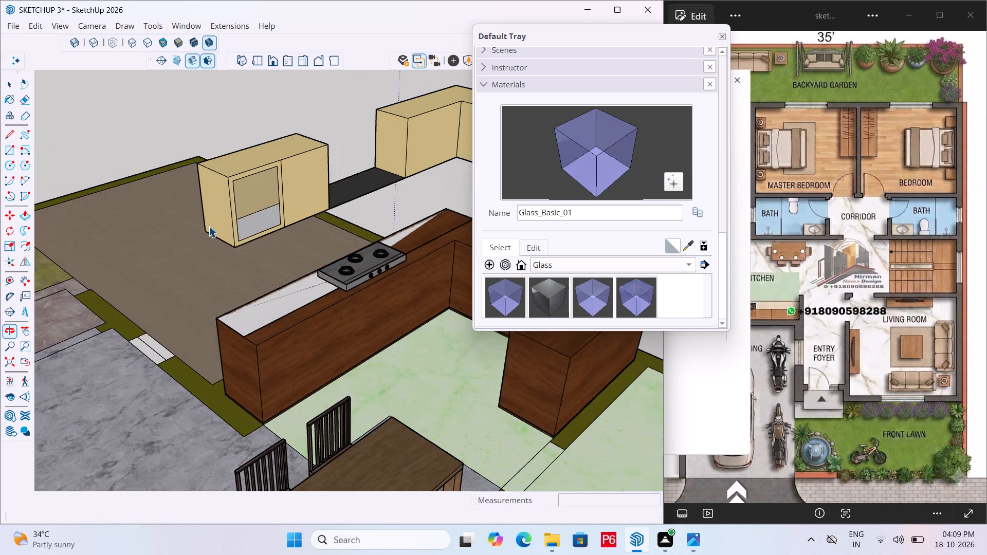
{"action": "key", "text": "ctrl+s"}
{"action": "key", "text": "ctrl+s"}
{"action": "key", "text": "ctrl+s"}
{"action": "key", "text": "ctrl+s"}
{"action": "key", "text": "ctrl+s"}
{"action": "key", "text": "ctrl+s"}
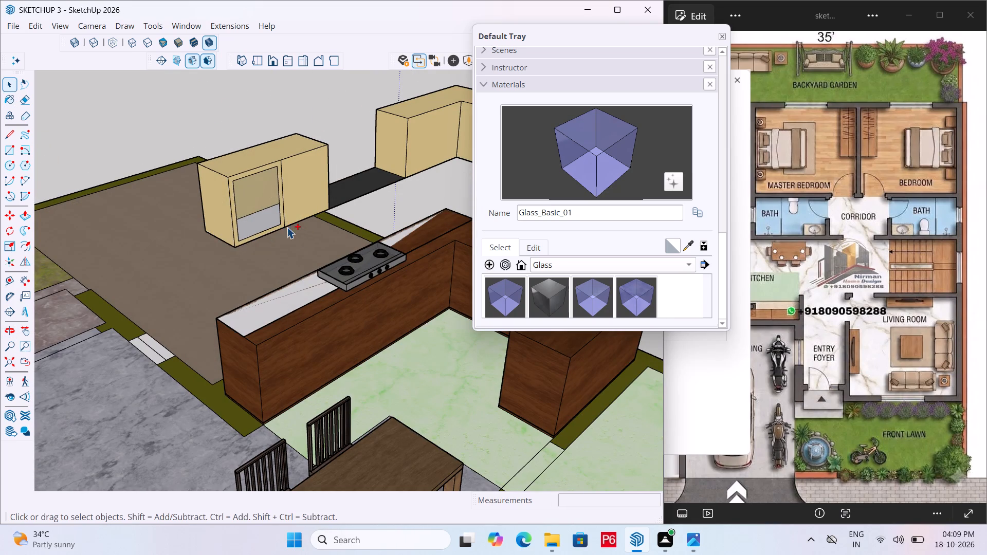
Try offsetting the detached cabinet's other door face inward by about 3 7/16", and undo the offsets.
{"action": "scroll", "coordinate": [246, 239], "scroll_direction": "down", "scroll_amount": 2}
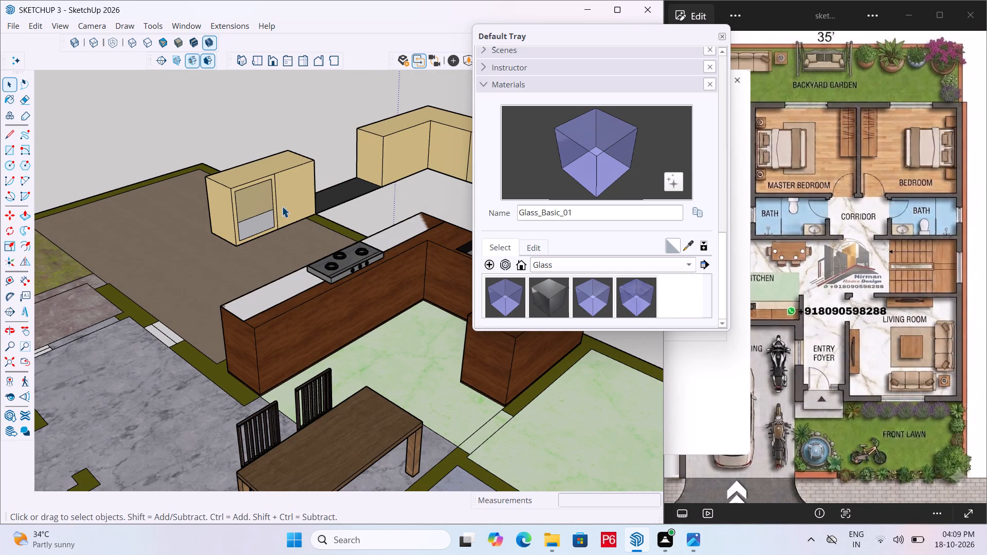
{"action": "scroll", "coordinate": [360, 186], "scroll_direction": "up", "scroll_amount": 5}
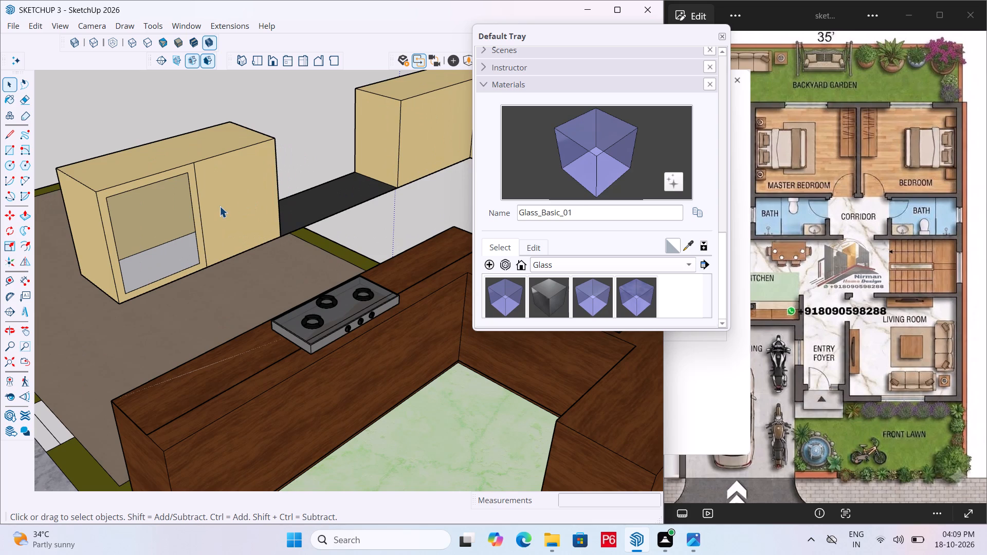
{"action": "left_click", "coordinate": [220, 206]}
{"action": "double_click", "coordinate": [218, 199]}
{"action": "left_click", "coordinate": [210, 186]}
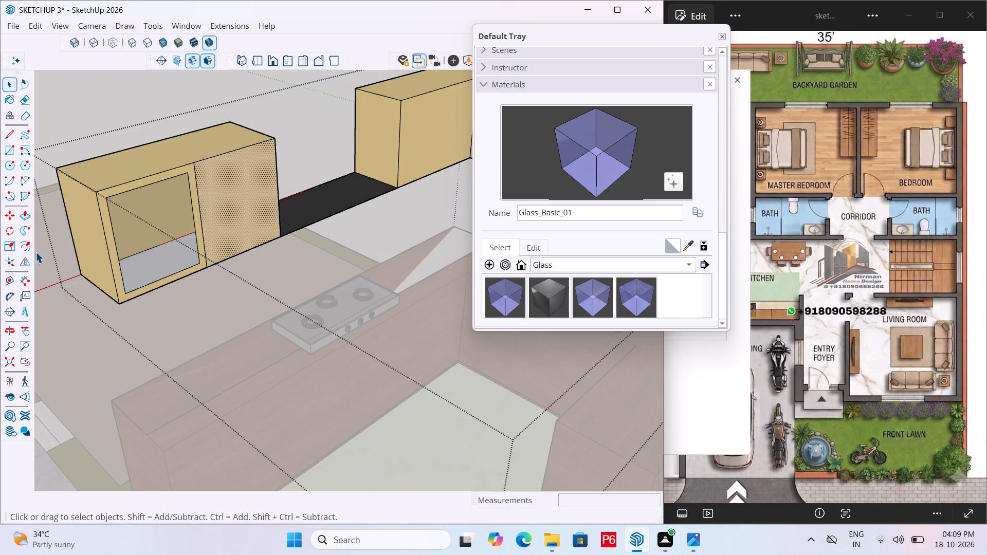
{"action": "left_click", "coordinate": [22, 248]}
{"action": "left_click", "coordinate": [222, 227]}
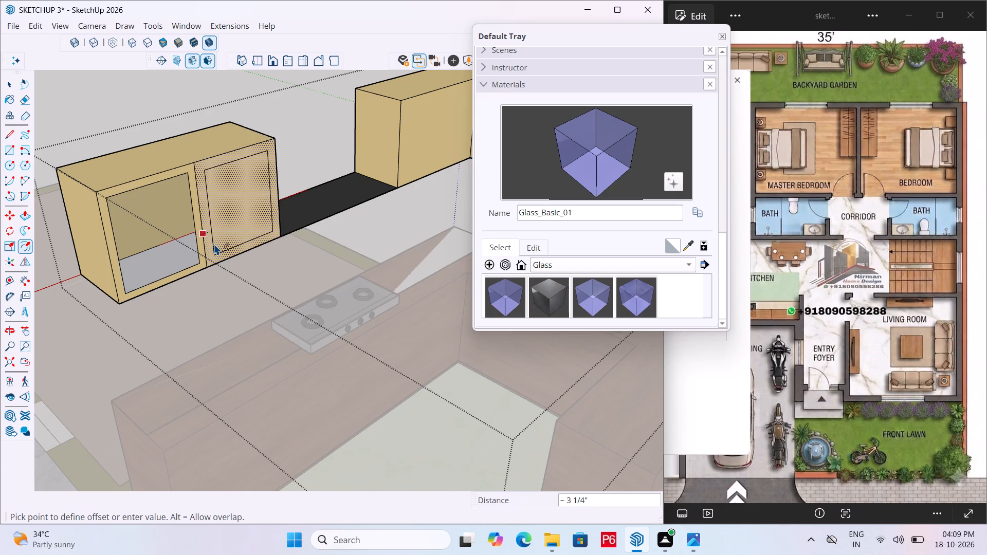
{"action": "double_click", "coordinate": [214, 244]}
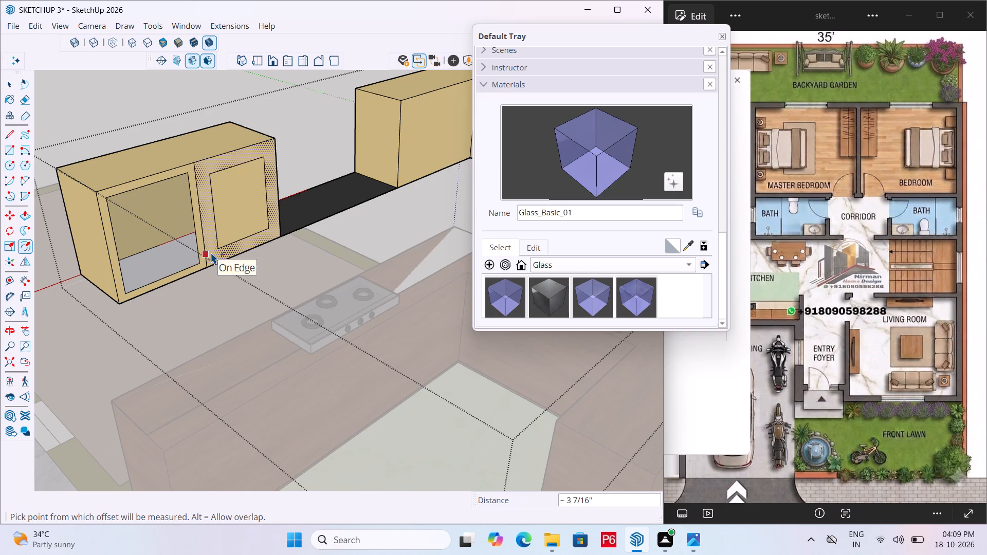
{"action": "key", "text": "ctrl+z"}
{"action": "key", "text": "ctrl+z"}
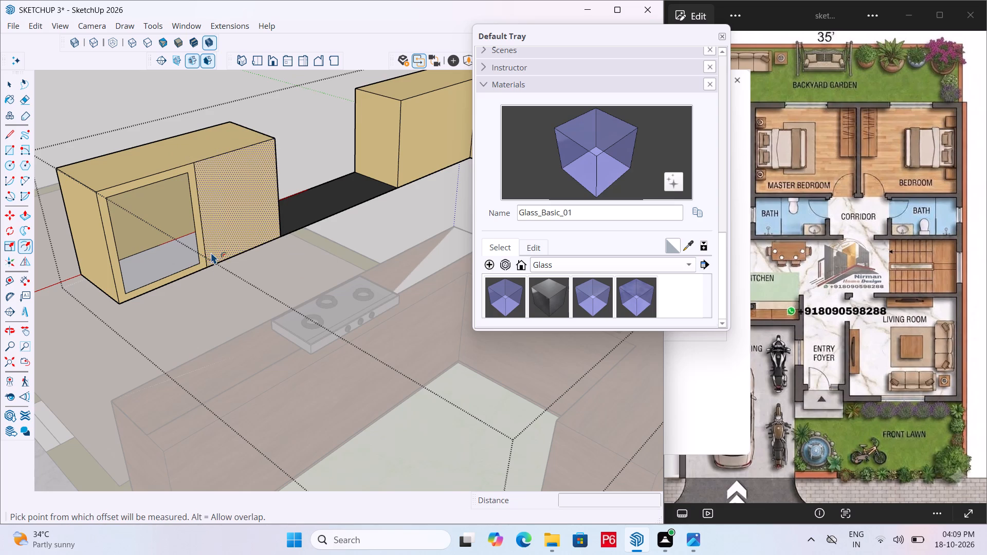
Offset the outline of the detached cabinet's door face nearer the cooktop inward by about 1 5/8".
{"action": "scroll", "coordinate": [169, 274], "scroll_direction": "down", "scroll_amount": 3}
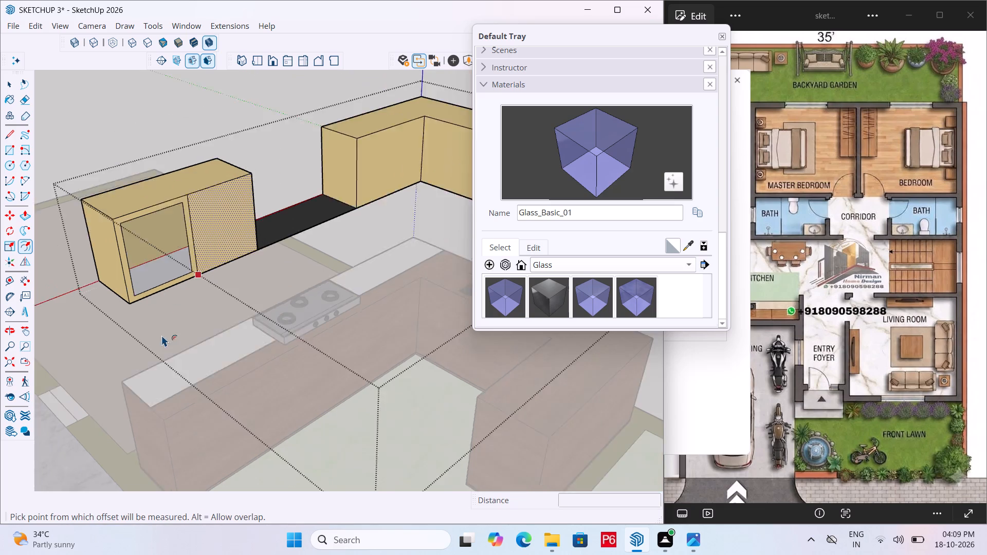
{"action": "scroll", "coordinate": [161, 335], "scroll_direction": "down", "scroll_amount": 3}
{"action": "scroll", "coordinate": [177, 268], "scroll_direction": "up", "scroll_amount": 11}
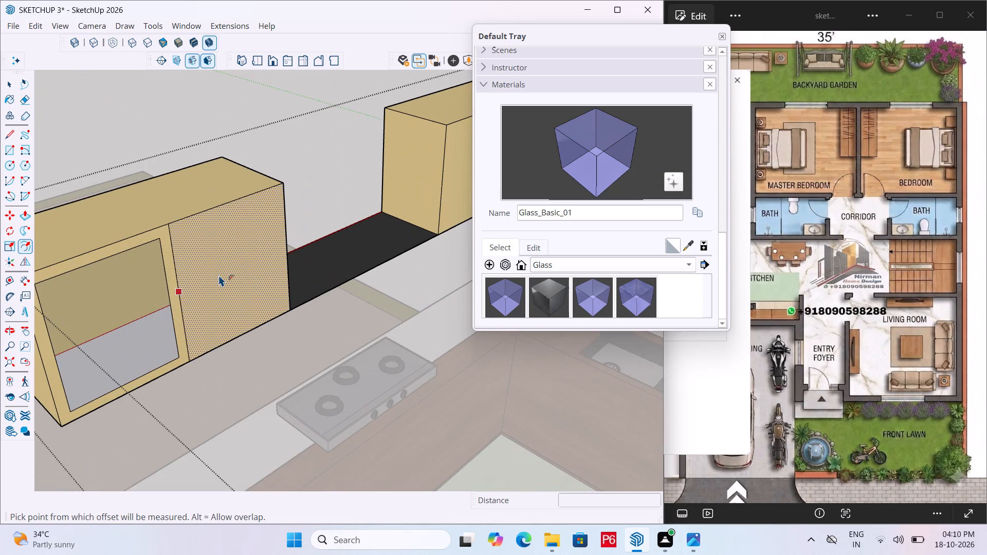
{"action": "left_click", "coordinate": [218, 275]}
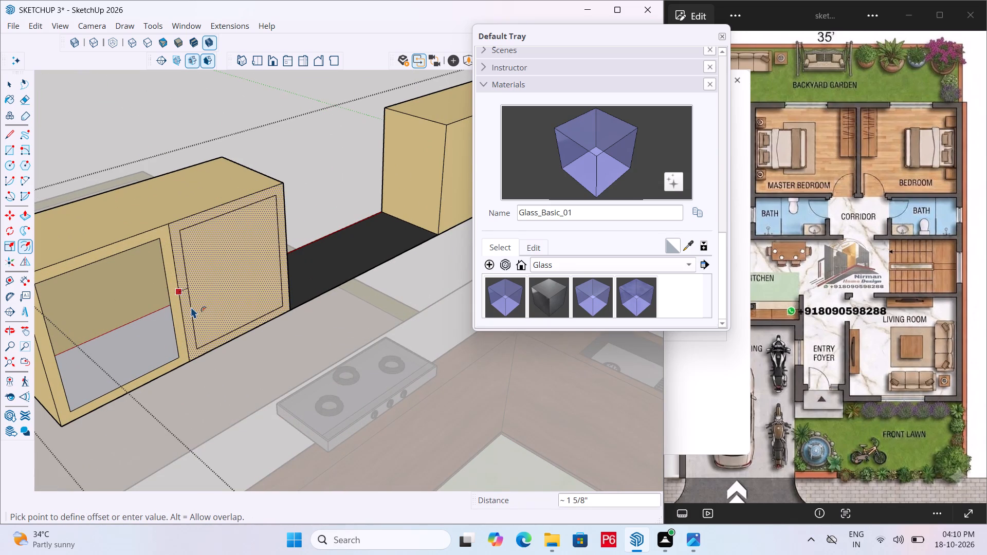
{"action": "left_click", "coordinate": [191, 307]}
{"action": "scroll", "coordinate": [75, 333], "scroll_direction": "down", "scroll_amount": 5}
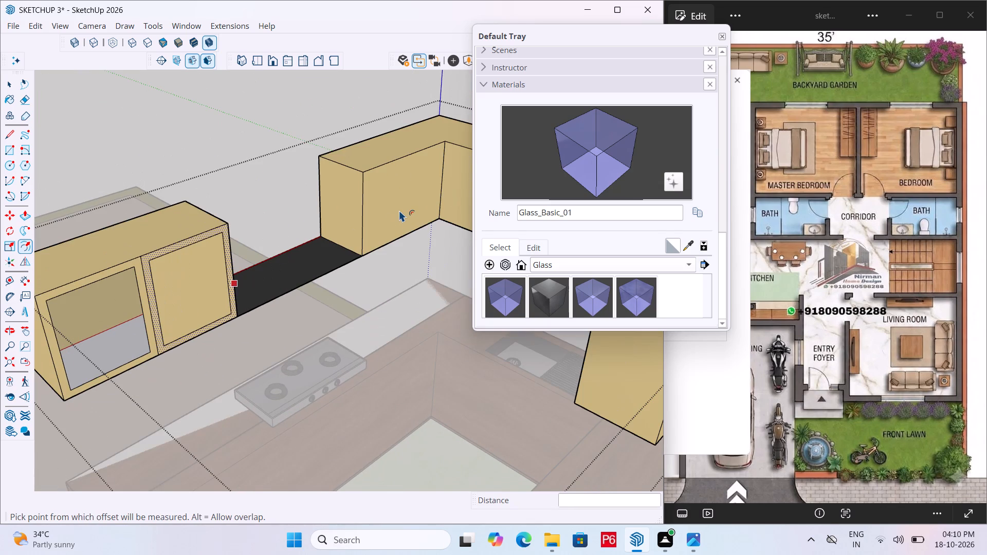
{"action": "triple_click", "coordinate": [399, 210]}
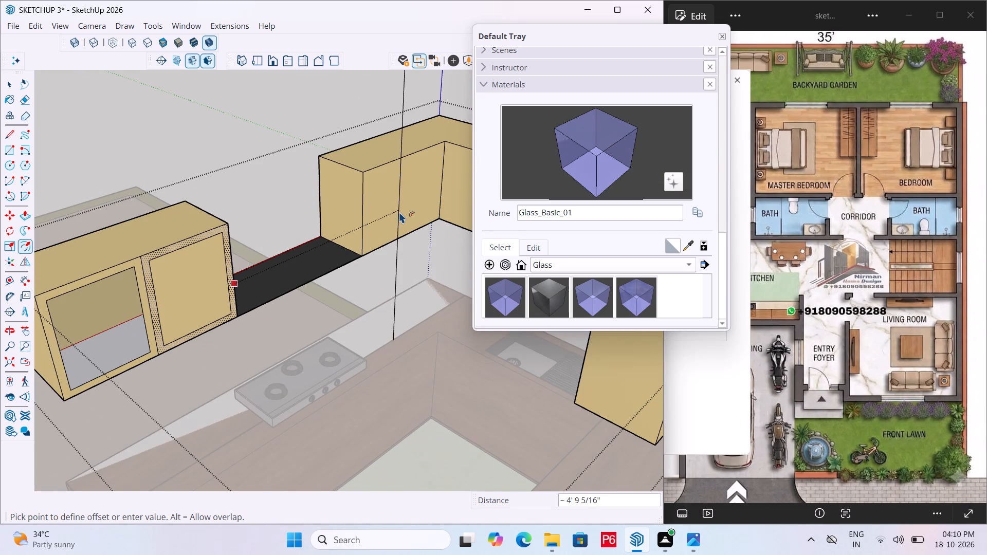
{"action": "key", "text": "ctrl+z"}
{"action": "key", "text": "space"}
Repeat the last inward offset on the cooktop-side door face of the main overhead cabinet run, beside the black panel.
{"action": "left_click", "coordinate": [402, 189]}
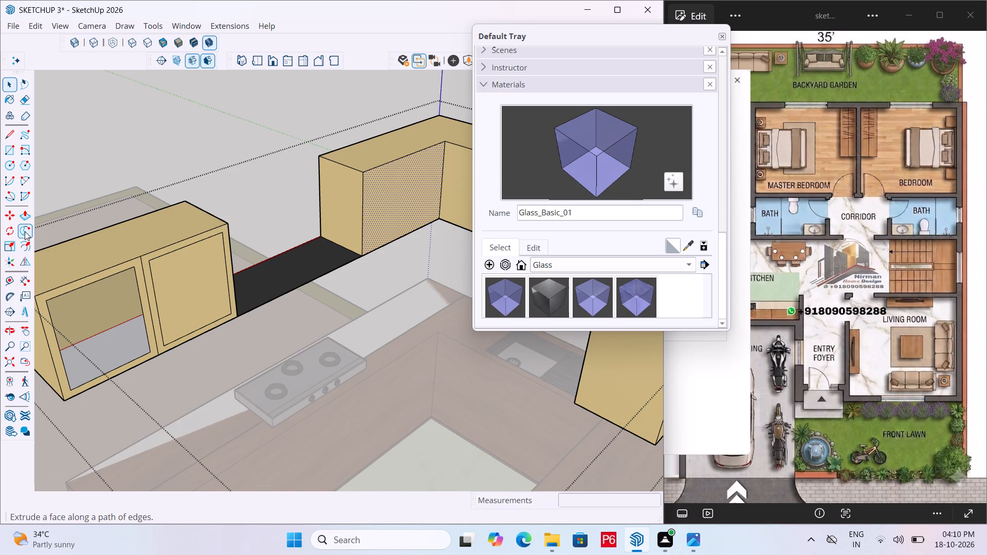
{"action": "left_click", "coordinate": [23, 245]}
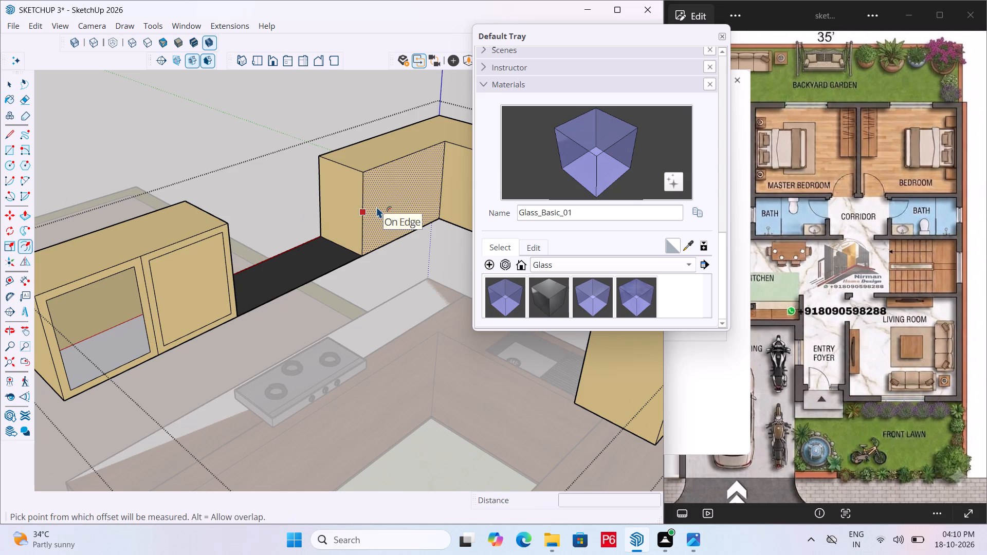
{"action": "double_click", "coordinate": [376, 207]}
Repeat the inward offset on the sink wall's overhead door face nearest the cooktop side.
{"action": "scroll", "coordinate": [207, 223], "scroll_direction": "down", "scroll_amount": 5}
{"action": "middle_click_drag", "start_coordinate": [224, 250], "coordinate": [362, 262]}
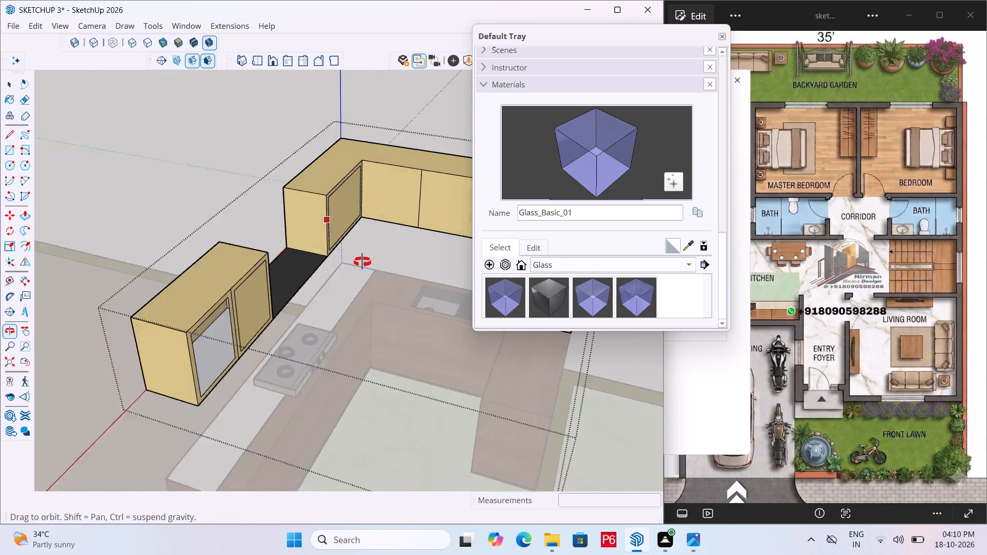
{"action": "middle_click_drag", "start_coordinate": [362, 262], "coordinate": [212, 246]}
{"action": "scroll", "coordinate": [195, 239], "scroll_direction": "down", "scroll_amount": 4}
{"action": "middle_click_drag", "start_coordinate": [200, 277], "coordinate": [426, 292]}
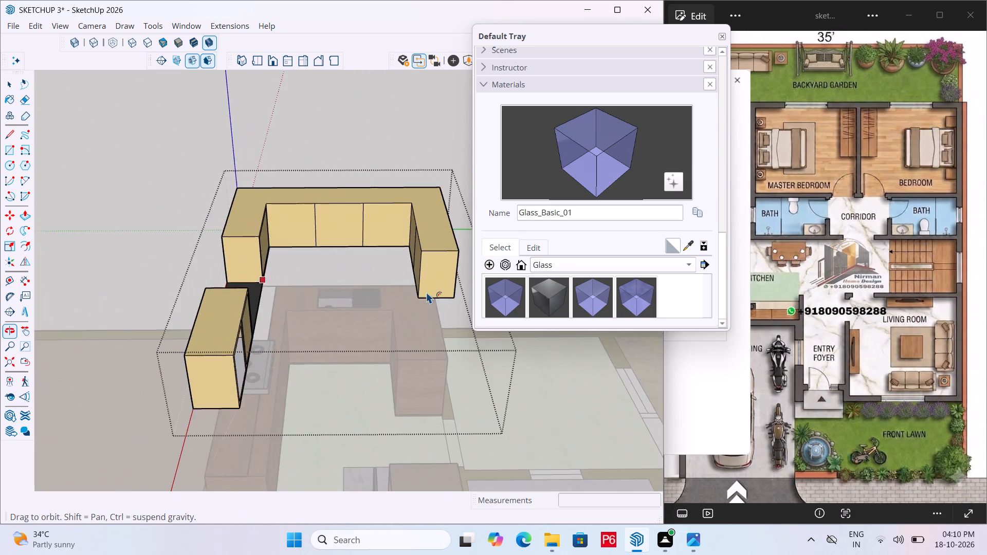
{"action": "middle_click_drag", "start_coordinate": [426, 292], "coordinate": [425, 292]}
{"action": "scroll", "coordinate": [397, 231], "scroll_direction": "up", "scroll_amount": 4}
{"action": "triple_click", "coordinate": [257, 213]}
{"action": "key", "text": "space"}
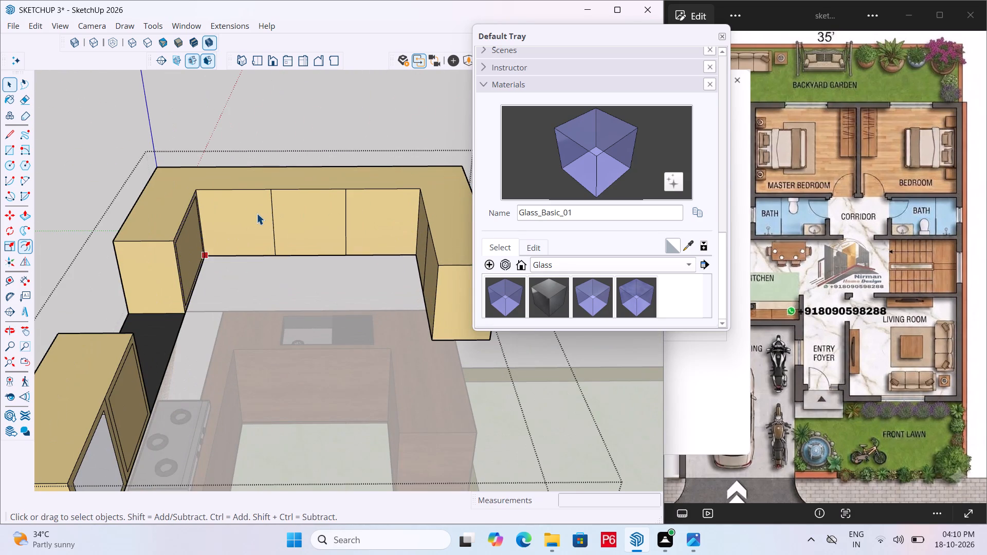
{"action": "double_click", "coordinate": [257, 213]}
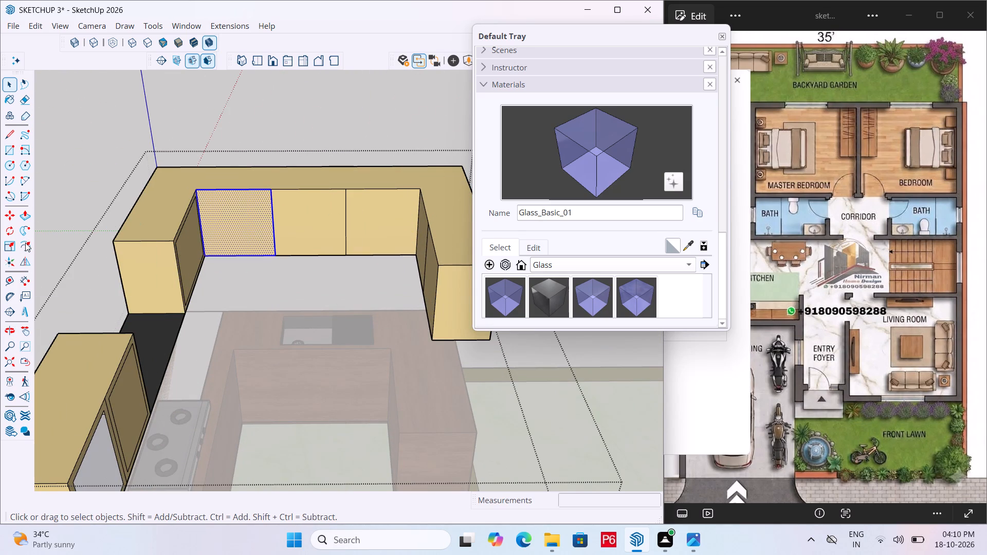
{"action": "left_click_drag", "start_coordinate": [25, 243], "coordinate": [30, 241]}
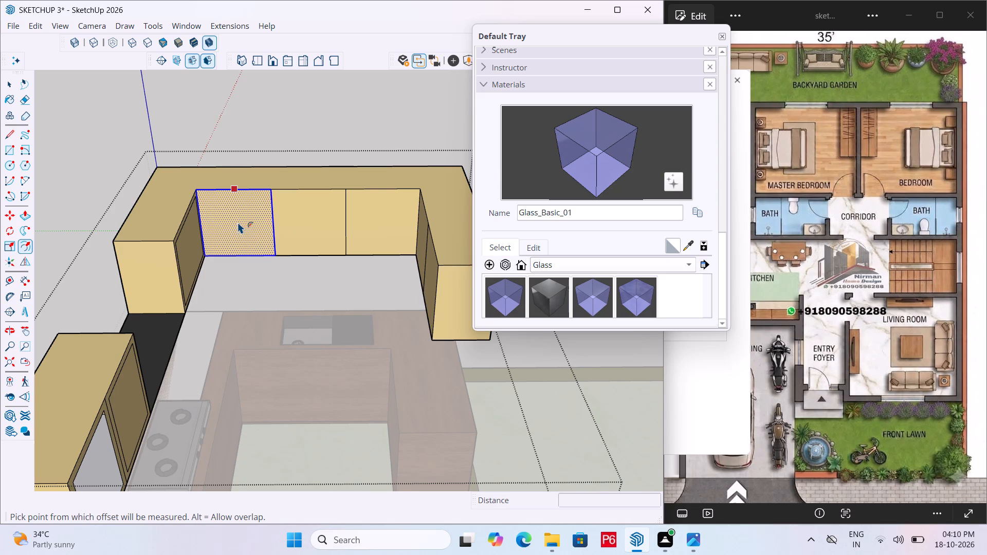
{"action": "double_click", "coordinate": [237, 222]}
Repeat the inward offset on the middle and far door faces of the sink wall's overhead cabinets.
{"action": "key", "text": "space"}
{"action": "left_click", "coordinate": [313, 221]}
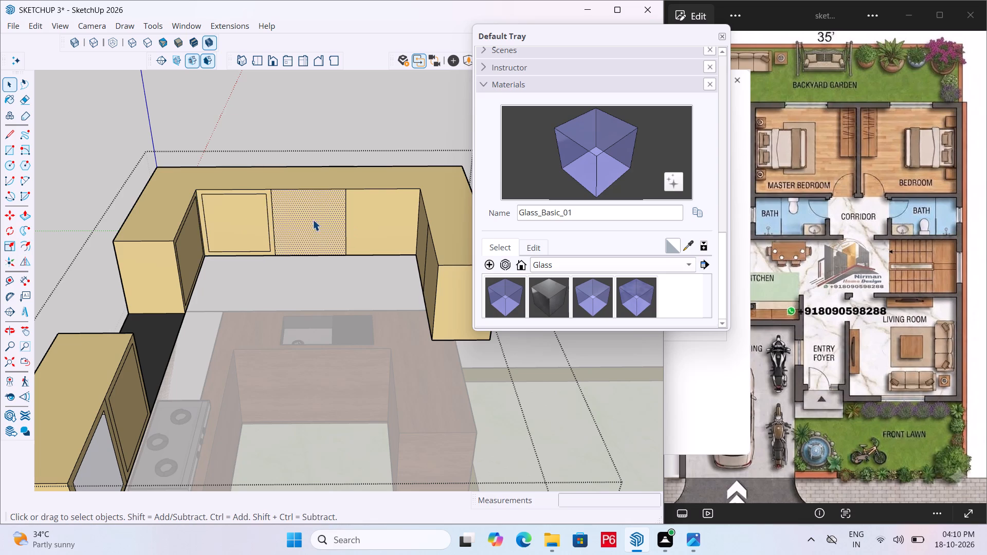
{"action": "left_click", "coordinate": [20, 245]}
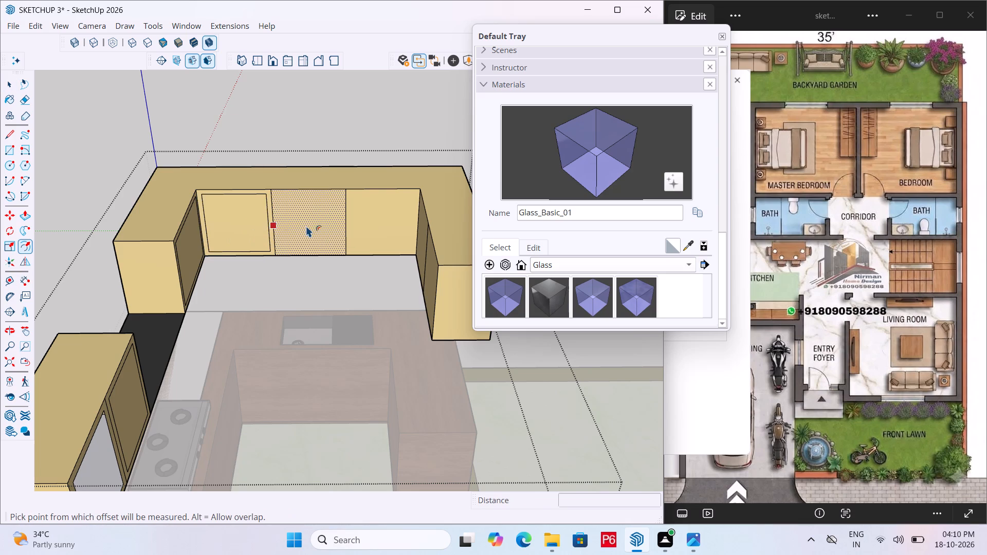
{"action": "double_click", "coordinate": [306, 226]}
{"action": "scroll", "coordinate": [206, 238], "scroll_direction": "down", "scroll_amount": 3}
{"action": "middle_click_drag", "start_coordinate": [215, 245], "coordinate": [331, 248]}
{"action": "key", "text": "space"}
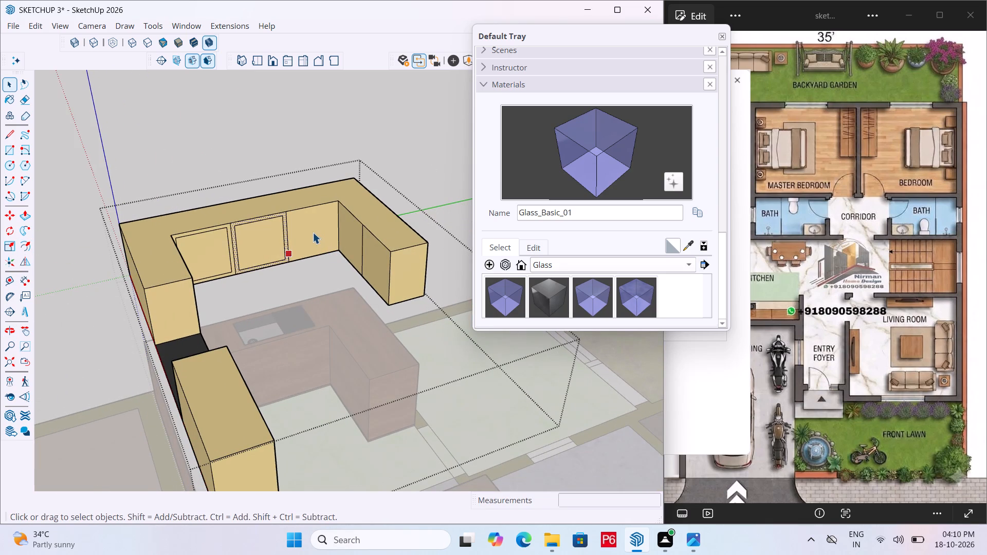
{"action": "left_click", "coordinate": [313, 232]}
{"action": "left_click", "coordinate": [24, 244]}
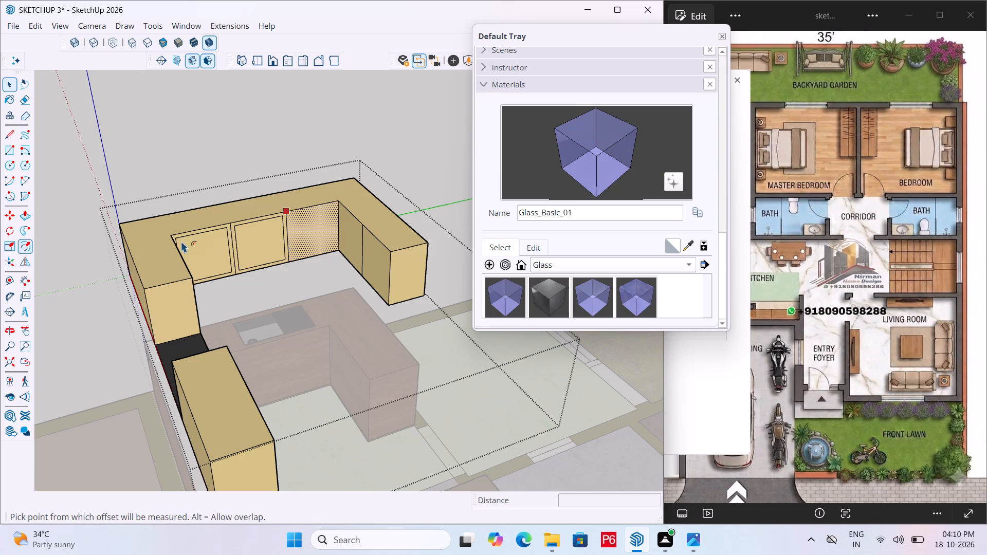
{"action": "double_click", "coordinate": [317, 232]}
Repeat the inward offset on both door faces of the overhead cabinet leg opposite the cooktop.
{"action": "scroll", "coordinate": [108, 257], "scroll_direction": "down", "scroll_amount": 5}
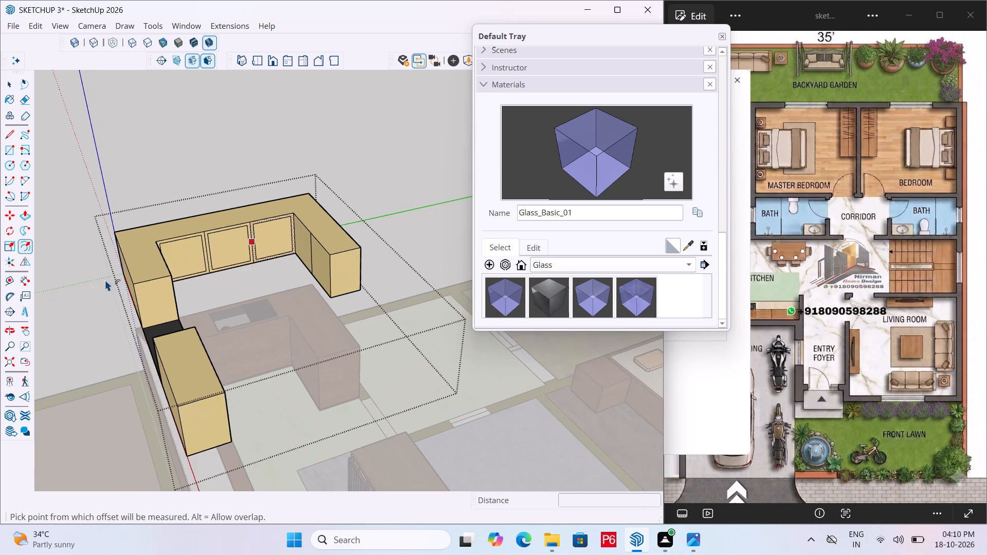
{"action": "middle_click_drag", "start_coordinate": [253, 287], "coordinate": [459, 282]}
{"action": "scroll", "coordinate": [378, 241], "scroll_direction": "up", "scroll_amount": 5}
{"action": "scroll", "coordinate": [375, 255], "scroll_direction": "down", "scroll_amount": 3}
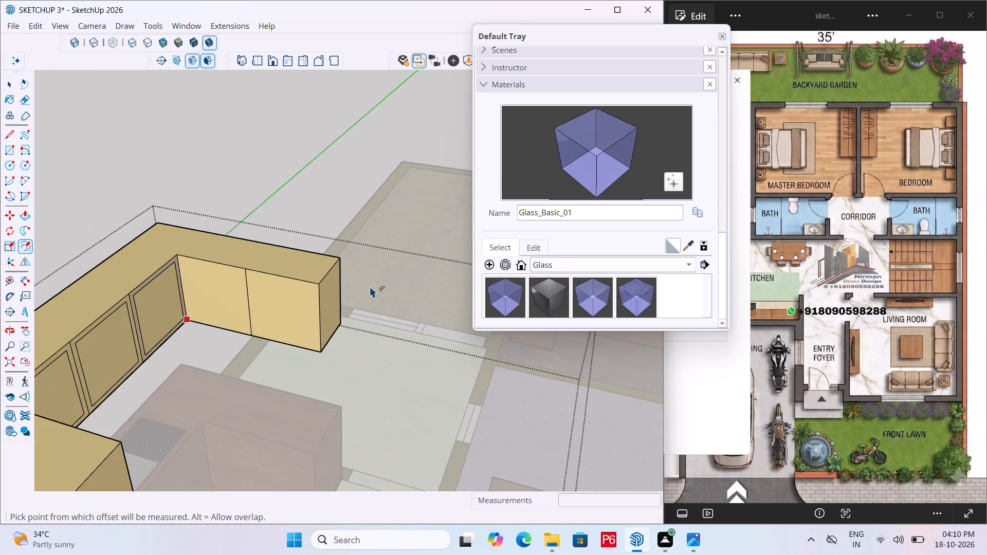
{"action": "key", "text": "space"}
{"action": "left_click", "coordinate": [213, 281]}
{"action": "left_click_drag", "start_coordinate": [26, 244], "coordinate": [32, 241]}
{"action": "double_click", "coordinate": [217, 297]}
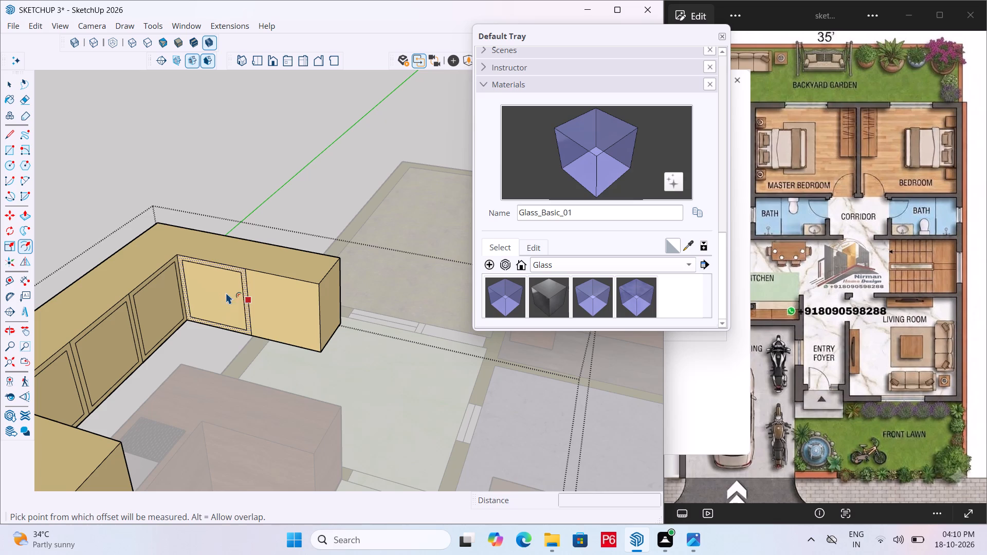
{"action": "key", "text": "space"}
{"action": "left_click", "coordinate": [293, 301]}
{"action": "left_click_drag", "start_coordinate": [27, 245], "coordinate": [31, 244]}
{"action": "double_click", "coordinate": [286, 306]}
Save the model with the new door frames.
{"action": "scroll", "coordinate": [305, 266], "scroll_direction": "down", "scroll_amount": 5}
{"action": "middle_click_drag", "start_coordinate": [327, 301], "coordinate": [54, 324]}
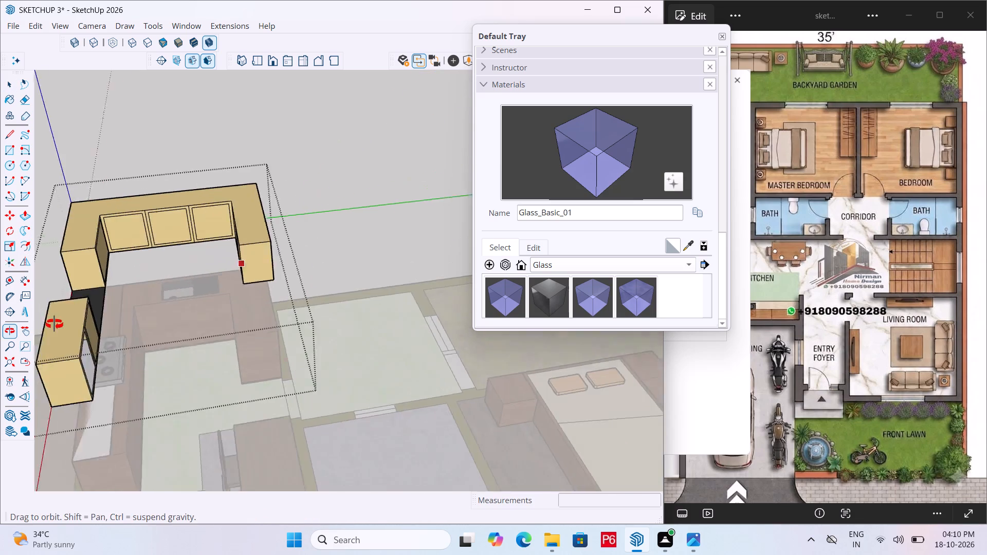
{"action": "middle_click_drag", "start_coordinate": [54, 324], "coordinate": [83, 312]}
{"action": "scroll", "coordinate": [324, 269], "scroll_direction": "down", "scroll_amount": 5}
{"action": "middle_click_drag", "start_coordinate": [264, 302], "coordinate": [0, 300]}
{"action": "scroll", "coordinate": [261, 261], "scroll_direction": "up", "scroll_amount": 4}
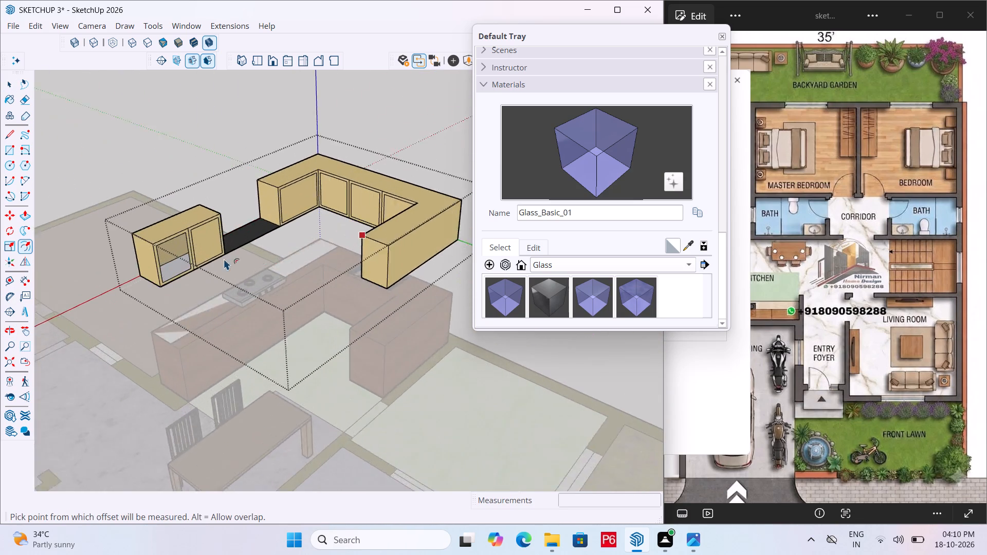
{"action": "scroll", "coordinate": [224, 258], "scroll_direction": "up", "scroll_amount": 6}
{"action": "scroll", "coordinate": [203, 218], "scroll_direction": "up", "scroll_amount": 4}
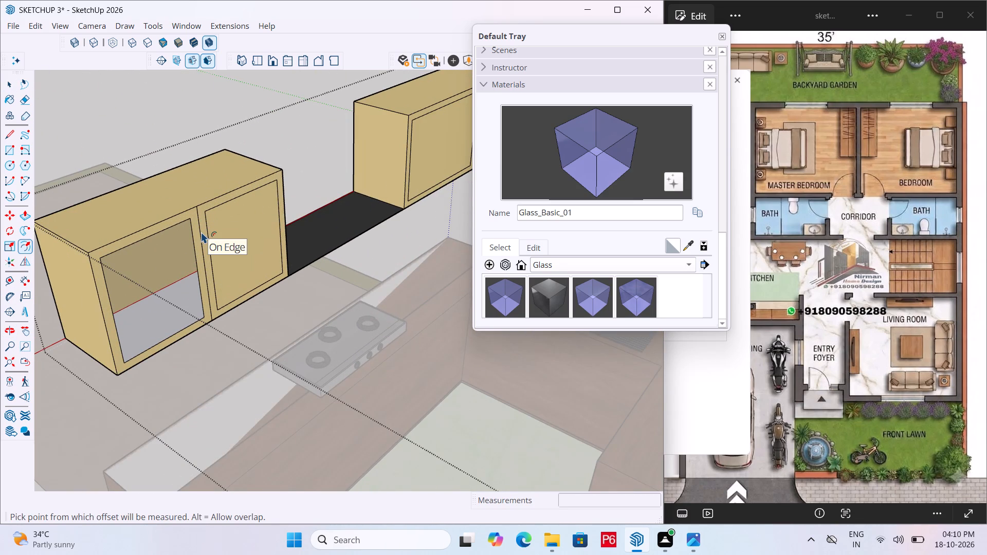
{"action": "key", "text": "ctrl+s"}
{"action": "key", "text": "ctrl+s"}
{"action": "key", "text": "ctrl+s"}
{"action": "key", "text": "ctrl+s"}
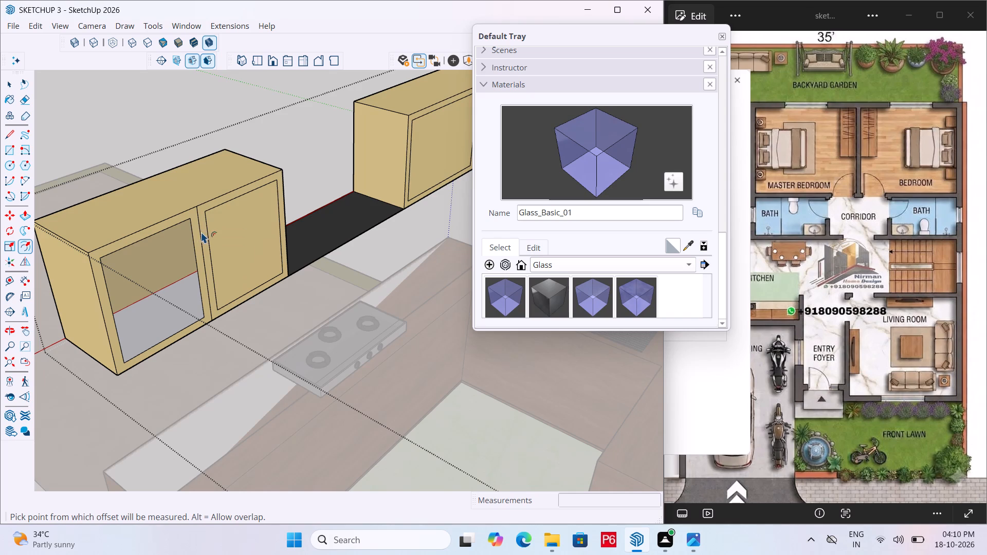
Paint Glass_Mirror_01 on the inner panels of the detached cabinet's unglazed door, the main run's cooktop-side door and the adjacent sink-wall door.
{"action": "left_click", "coordinate": [550, 298]}
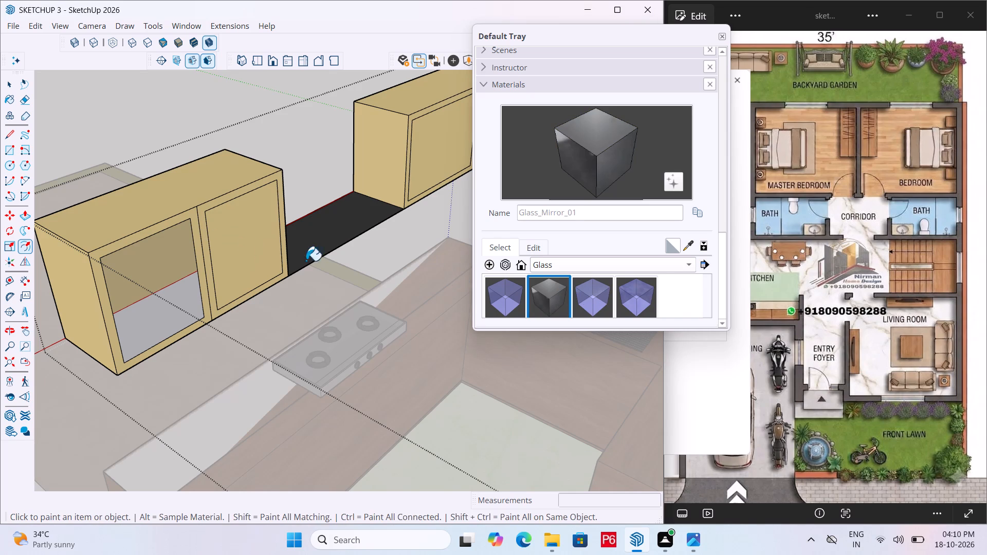
{"action": "left_click", "coordinate": [234, 245]}
{"action": "scroll", "coordinate": [192, 220], "scroll_direction": "down", "scroll_amount": 5}
{"action": "double_click", "coordinate": [374, 168]}
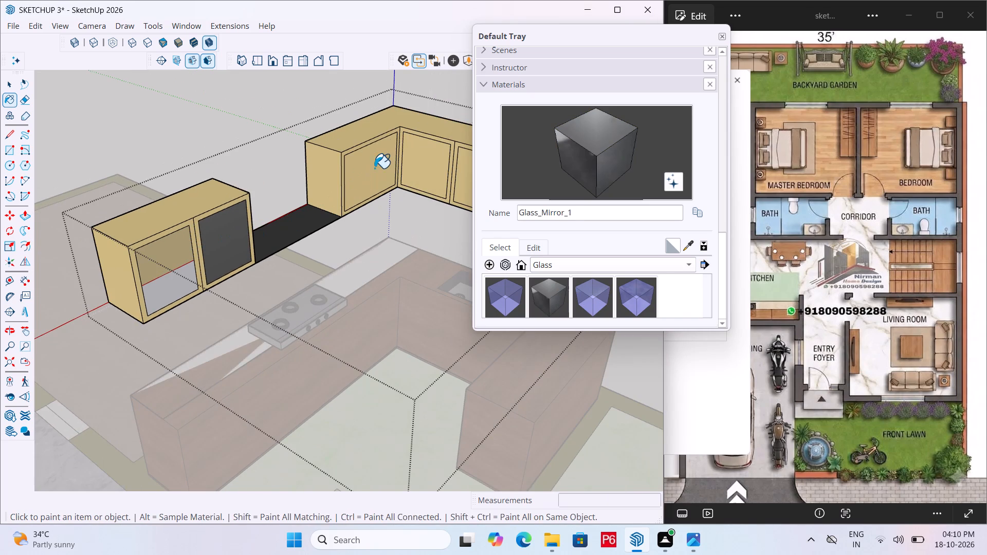
{"action": "scroll", "coordinate": [212, 230], "scroll_direction": "down", "scroll_amount": 5}
{"action": "scroll", "coordinate": [328, 199], "scroll_direction": "up", "scroll_amount": 2}
{"action": "left_click", "coordinate": [351, 197]}
Paint the remaining two sink-wall door panels and both door panels on the opposite leg with the same mirror glass.
{"action": "middle_click_drag", "start_coordinate": [243, 256], "coordinate": [531, 341]}
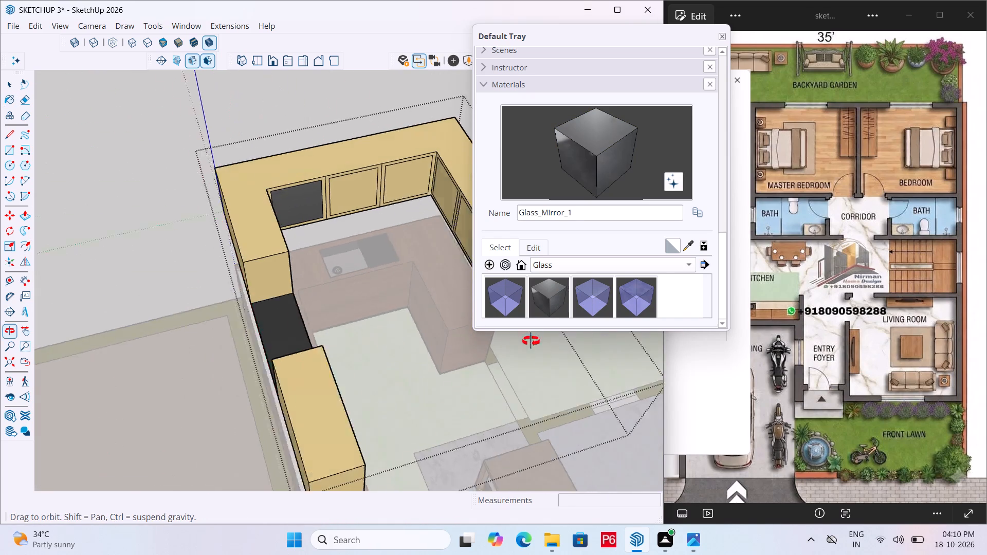
{"action": "middle_click_drag", "start_coordinate": [531, 341], "coordinate": [537, 329]}
{"action": "left_click_drag", "start_coordinate": [351, 199], "coordinate": [363, 192]}
{"action": "left_click", "coordinate": [394, 178]}
{"action": "scroll", "coordinate": [278, 189], "scroll_direction": "down", "scroll_amount": 6}
{"action": "scroll", "coordinate": [405, 195], "scroll_direction": "up", "scroll_amount": 3}
{"action": "middle_click_drag", "start_coordinate": [425, 191], "coordinate": [491, 169]}
{"action": "scroll", "coordinate": [324, 175], "scroll_direction": "up", "scroll_amount": 5}
{"action": "left_click_drag", "start_coordinate": [329, 215], "coordinate": [334, 215]}
{"action": "left_click", "coordinate": [362, 239]}
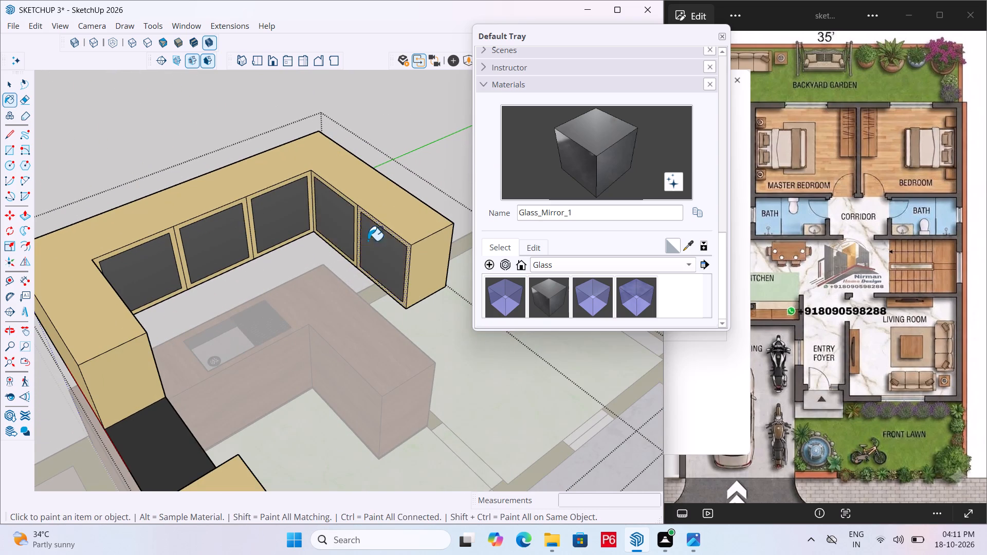
Set the opacity of the Glass_Mirror_1 material to 72.
{"action": "middle_click_drag", "start_coordinate": [389, 236], "coordinate": [91, 202]}
{"action": "scroll", "coordinate": [343, 232], "scroll_direction": "down", "scroll_amount": 4}
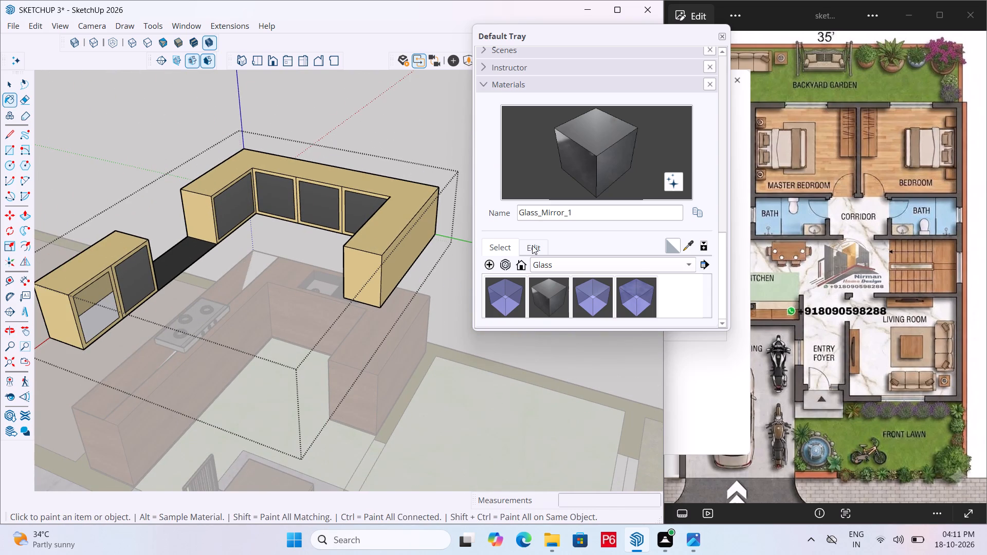
{"action": "left_click", "coordinate": [532, 245]}
{"action": "left_click", "coordinate": [543, 248]}
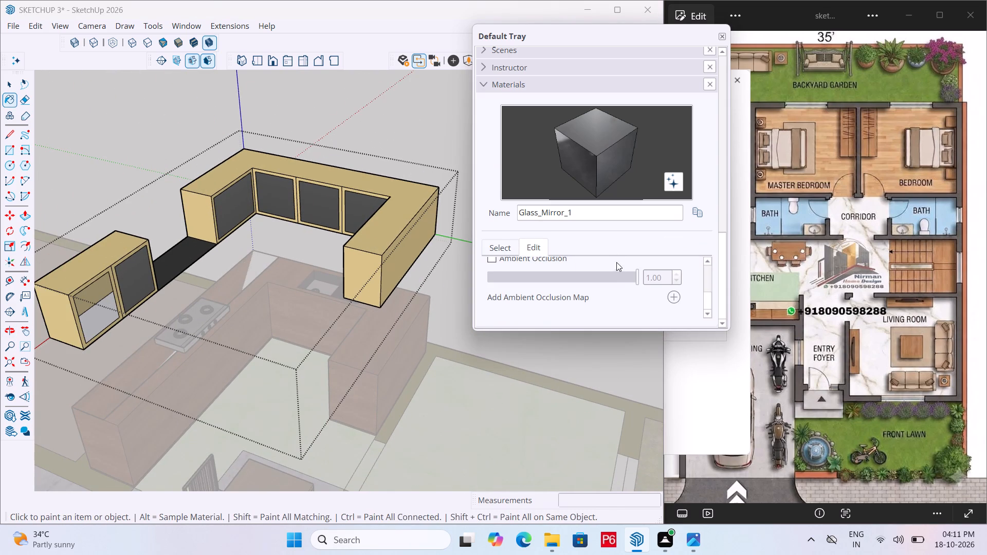
{"action": "scroll", "coordinate": [616, 272], "scroll_direction": "down", "scroll_amount": 5}
{"action": "scroll", "coordinate": [612, 290], "scroll_direction": "up", "scroll_amount": 5}
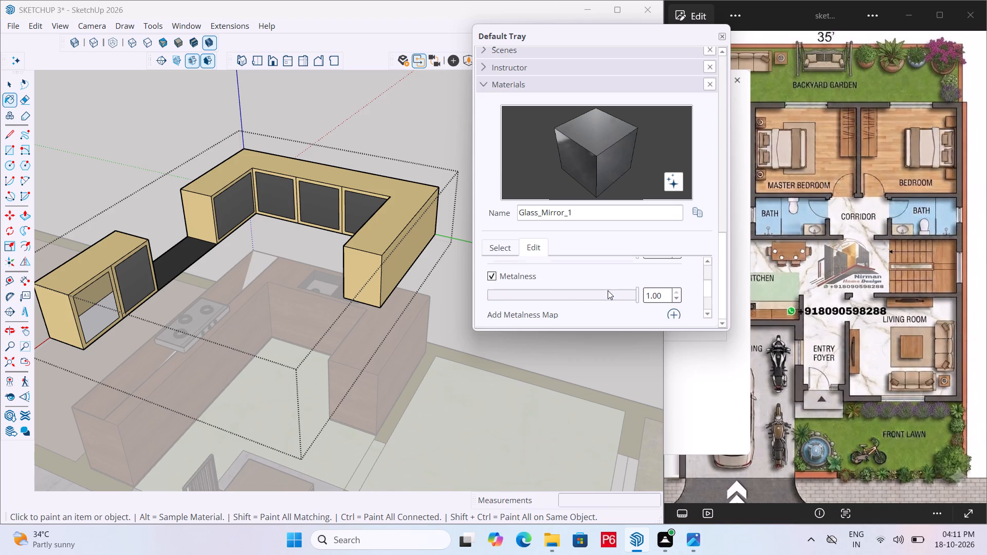
{"action": "scroll", "coordinate": [608, 290], "scroll_direction": "up", "scroll_amount": 2}
{"action": "scroll", "coordinate": [608, 292], "scroll_direction": "down", "scroll_amount": 1}
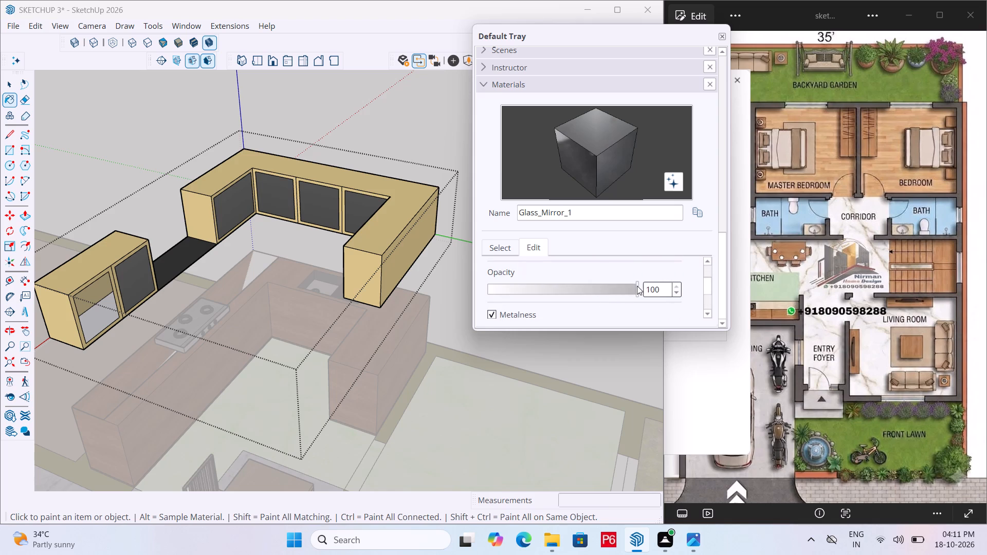
{"action": "left_click_drag", "start_coordinate": [636, 286], "coordinate": [632, 290]}
{"action": "left_click_drag", "start_coordinate": [631, 290], "coordinate": [622, 292]}
{"action": "left_click_drag", "start_coordinate": [617, 292], "coordinate": [591, 291]}
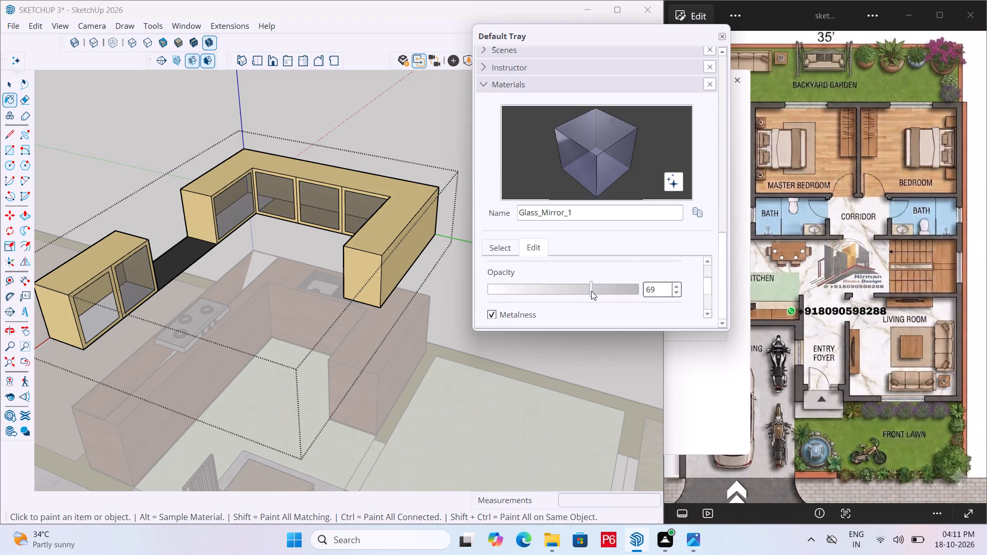
{"action": "left_click_drag", "start_coordinate": [591, 291], "coordinate": [595, 291]}
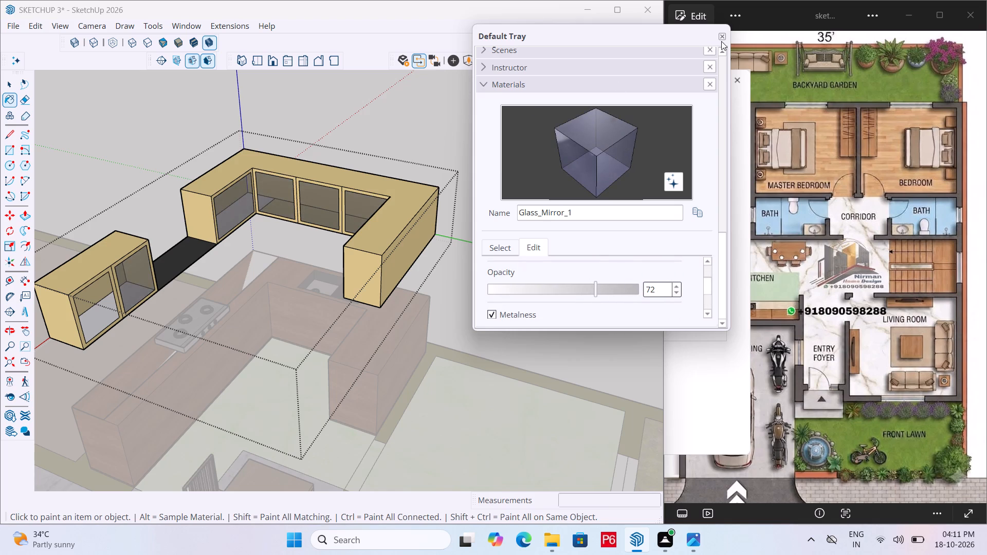
Close the Default Tray and switch to the floor-plan reference image.
{"action": "left_click", "coordinate": [724, 38]}
{"action": "left_click", "coordinate": [819, 159]}
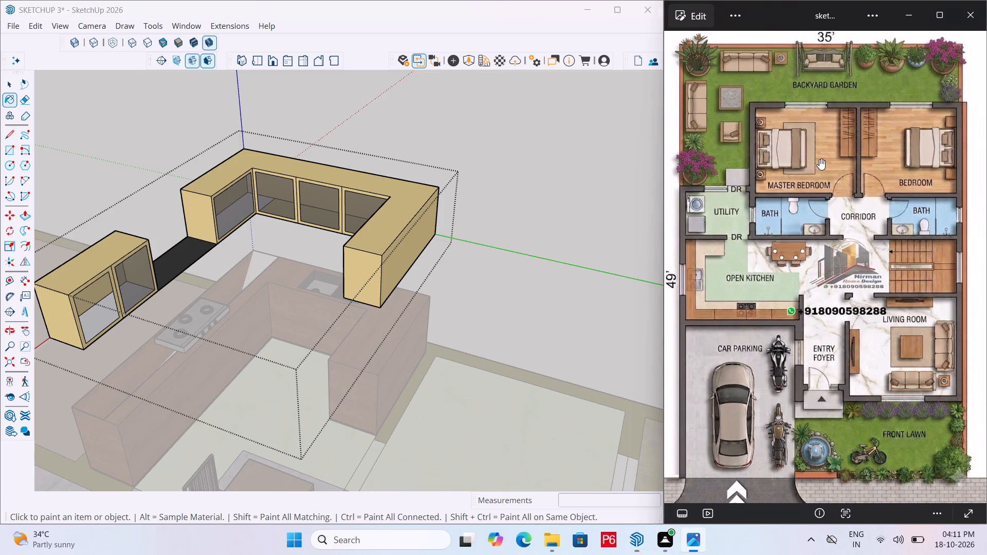
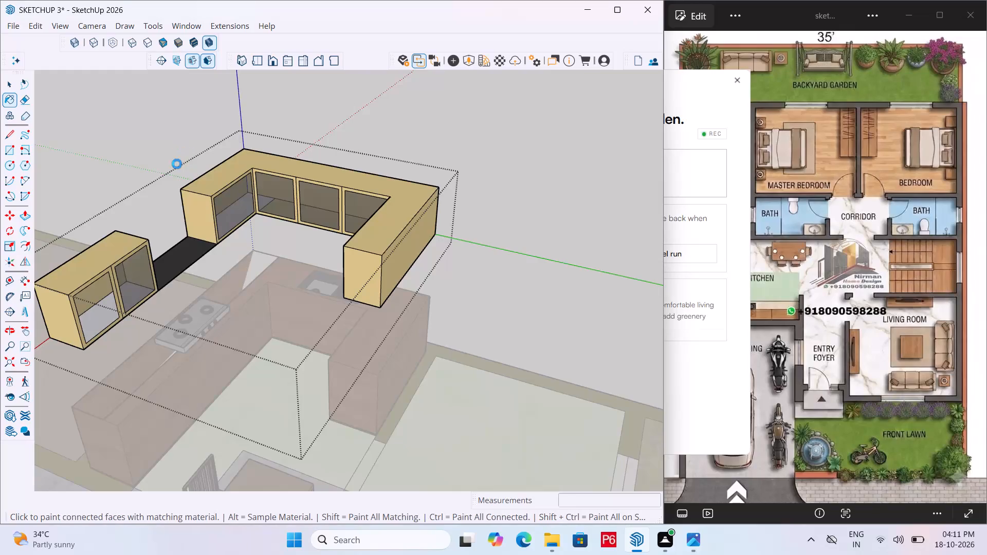
Save the model.
{"action": "key", "text": "ctrl+s"}
{"action": "key", "text": "ctrl+s"}
{"action": "key", "text": "ctrl+s"}
{"action": "key", "text": "ctrl+s"}
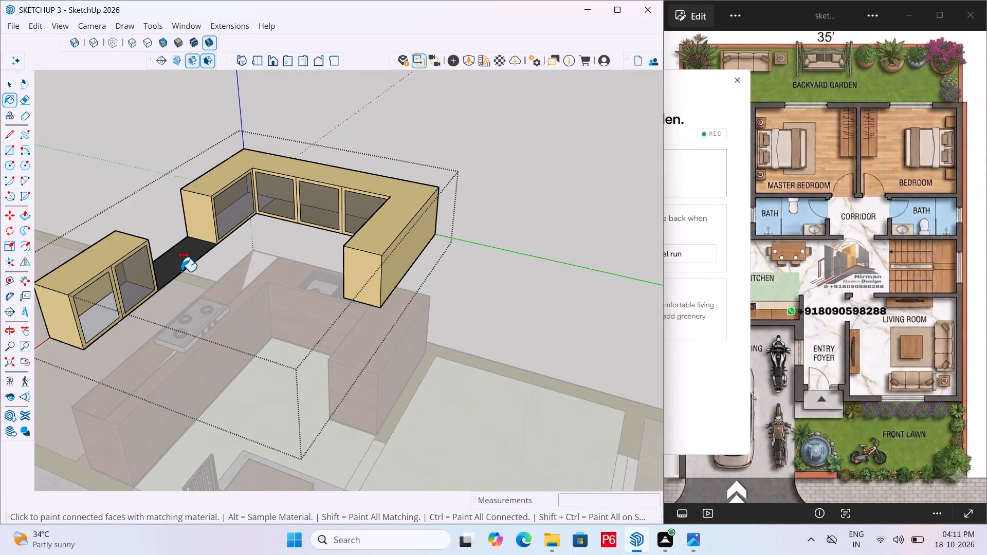
Paint Glass_Mirror_1 on the outer door panel of the detached overhead cabinet, then save the model.
{"action": "middle_click_drag", "start_coordinate": [181, 271], "coordinate": [558, 254]}
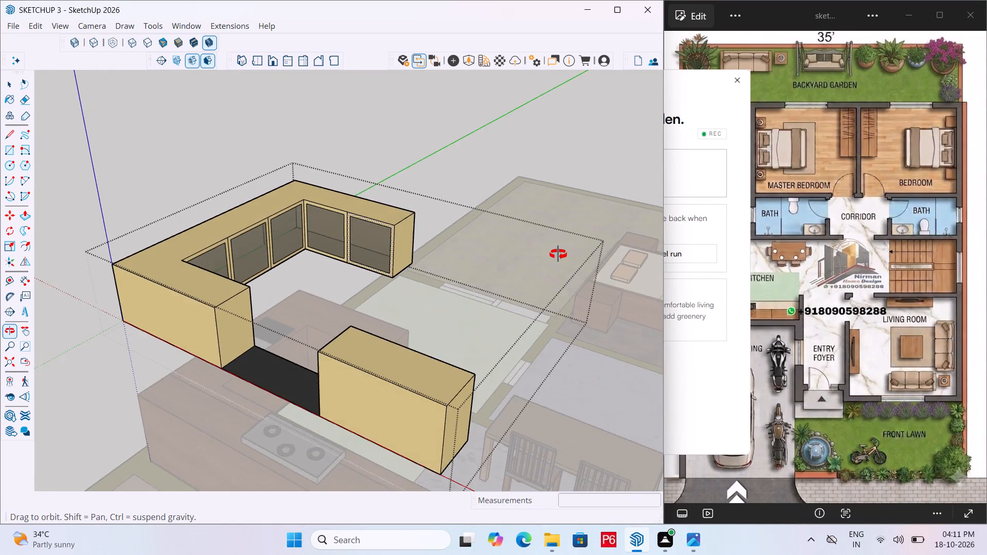
{"action": "middle_click_drag", "start_coordinate": [558, 254], "coordinate": [139, 221]}
{"action": "middle_click_drag", "start_coordinate": [96, 252], "coordinate": [68, 267]}
{"action": "middle_click", "coordinate": [41, 312]}
{"action": "scroll", "coordinate": [82, 273], "scroll_direction": "up", "scroll_amount": 10}
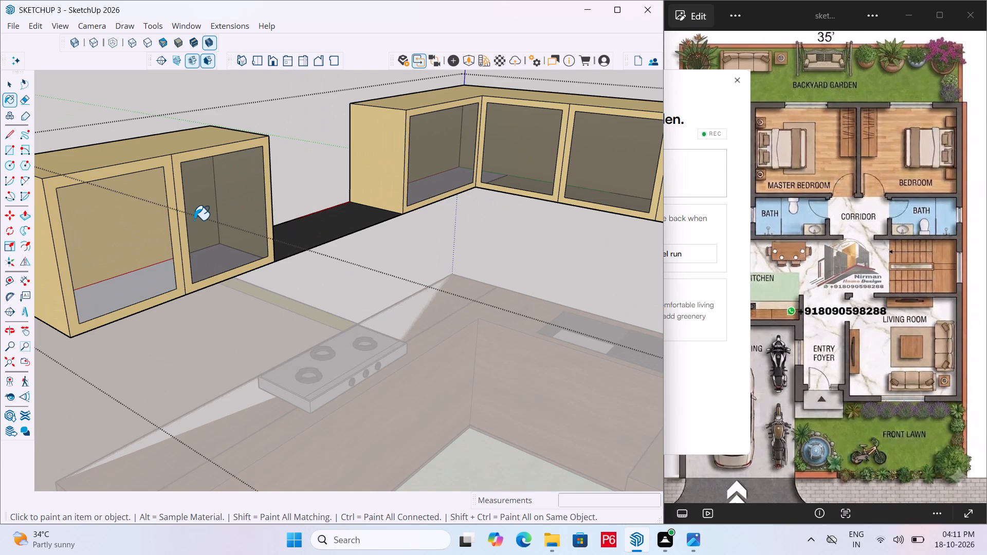
{"action": "key", "text": "b"}
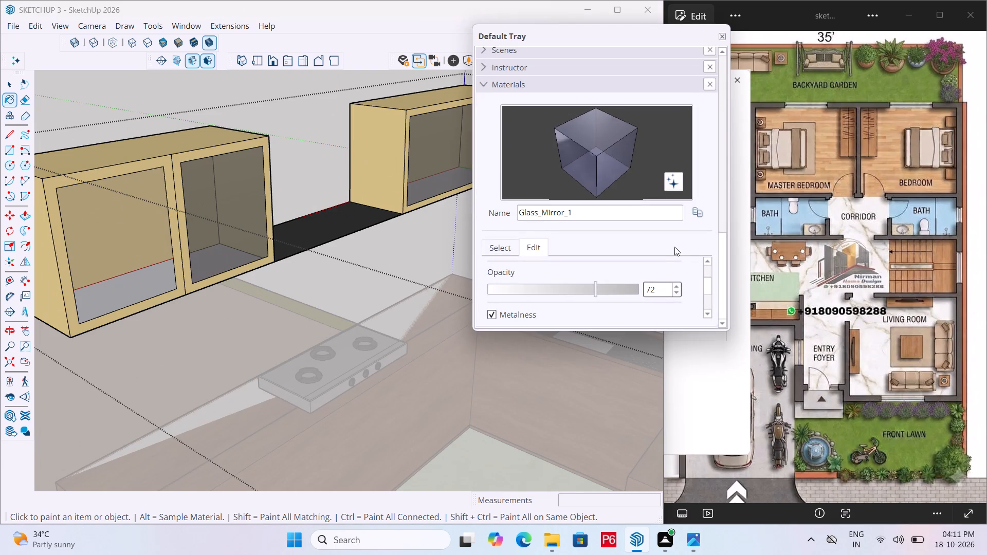
{"action": "scroll", "coordinate": [629, 158], "scroll_direction": "up", "scroll_amount": 6}
{"action": "middle_click", "coordinate": [629, 158]}
{"action": "scroll", "coordinate": [665, 170], "scroll_direction": "up", "scroll_amount": 2}
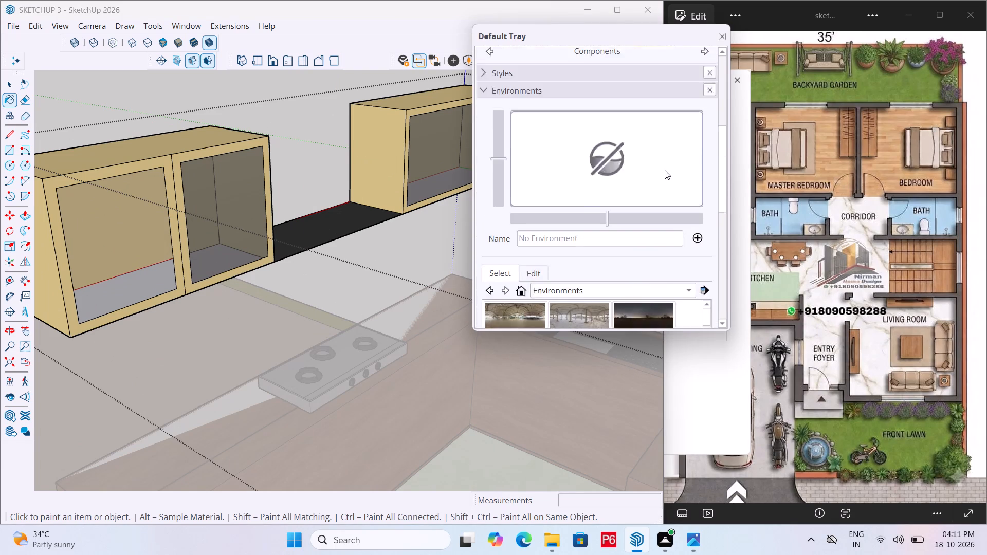
{"action": "scroll", "coordinate": [665, 170], "scroll_direction": "up", "scroll_amount": 13}
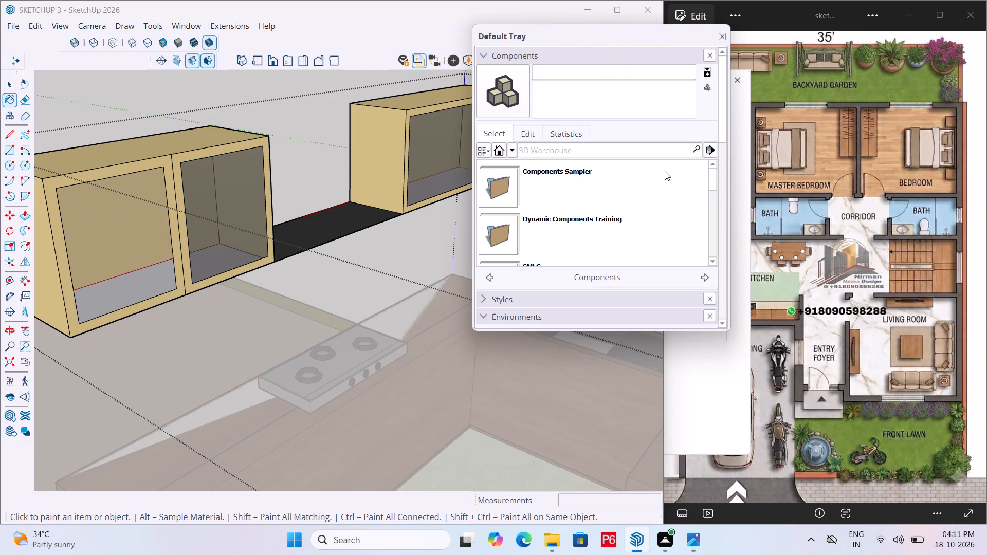
{"action": "left_click", "coordinate": [133, 245]}
{"action": "scroll", "coordinate": [235, 250], "scroll_direction": "down", "scroll_amount": 5}
{"action": "key", "text": "ctrl+s"}
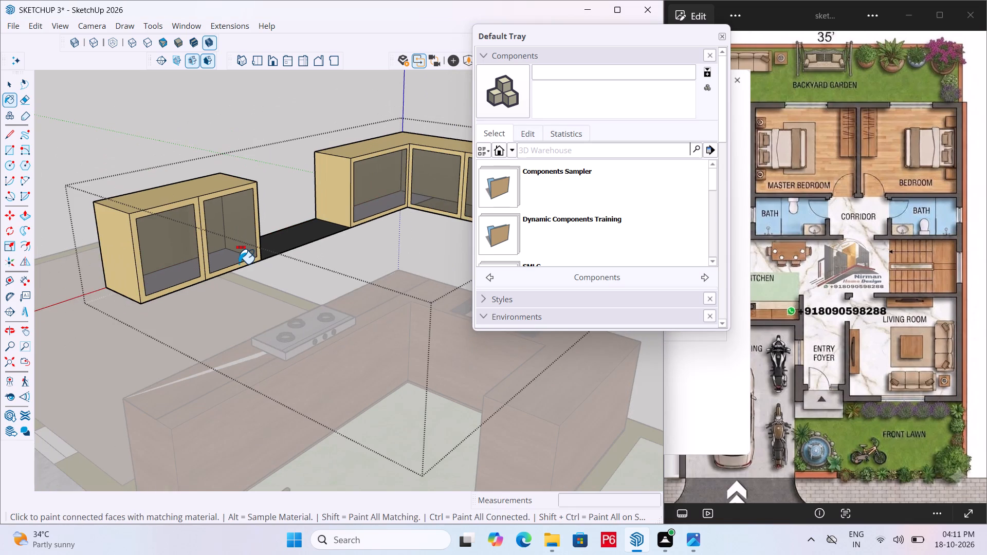
{"action": "key", "text": "ctrl+s"}
{"action": "key", "text": "ctrl+s"}
Push/Pull the top face of the black panel linking the overhead cabinets upward about 2 1/16" and save the model.
{"action": "key", "text": "space"}
{"action": "left_click", "coordinate": [238, 137]}
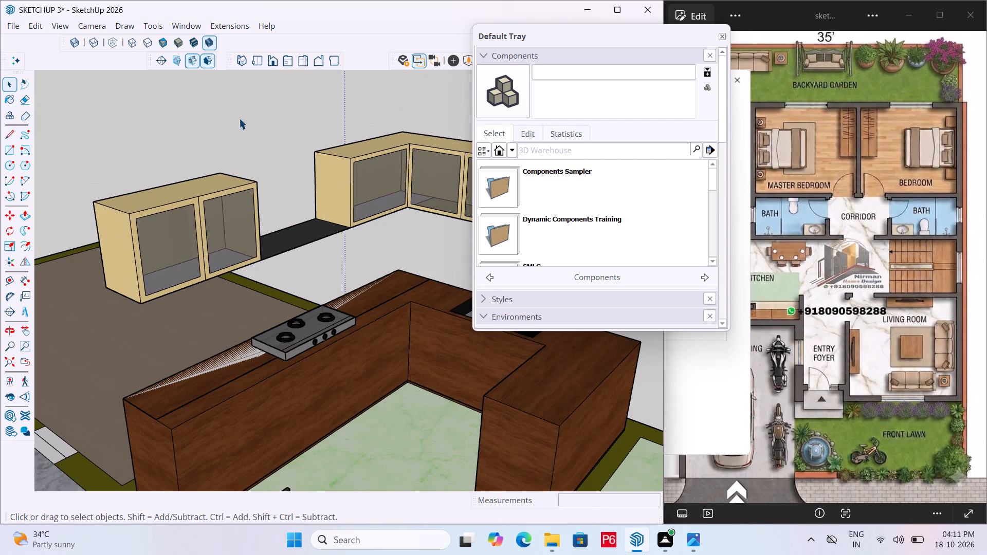
{"action": "left_click_drag", "start_coordinate": [239, 118], "coordinate": [246, 125]}
{"action": "scroll", "coordinate": [270, 263], "scroll_direction": "down", "scroll_amount": 1}
{"action": "middle_click_drag", "start_coordinate": [268, 264], "coordinate": [161, 358]}
{"action": "scroll", "coordinate": [405, 123], "scroll_direction": "up", "scroll_amount": 2}
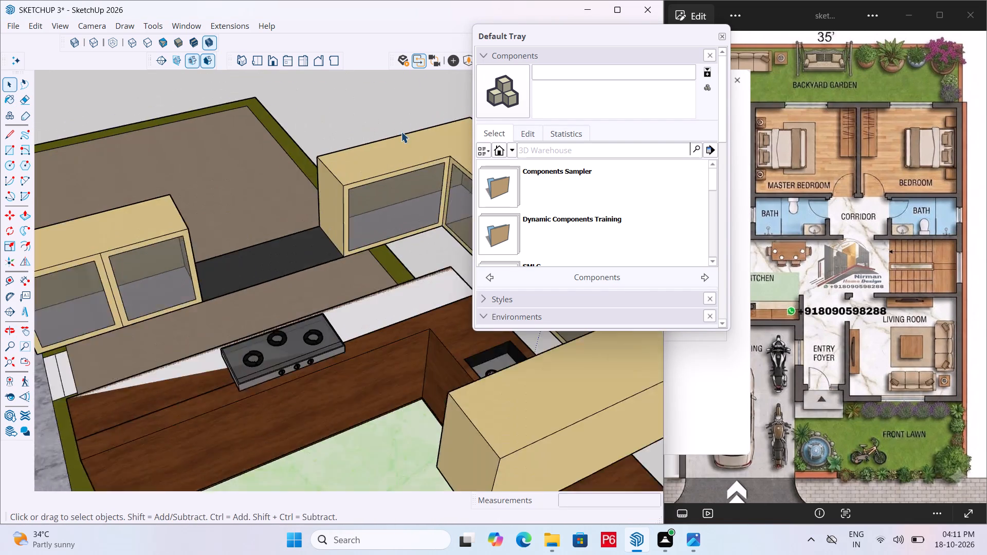
{"action": "scroll", "coordinate": [401, 132], "scroll_direction": "up", "scroll_amount": 2}
{"action": "left_click", "coordinate": [224, 312]}
{"action": "left_click", "coordinate": [223, 311]}
{"action": "double_click", "coordinate": [176, 311]}
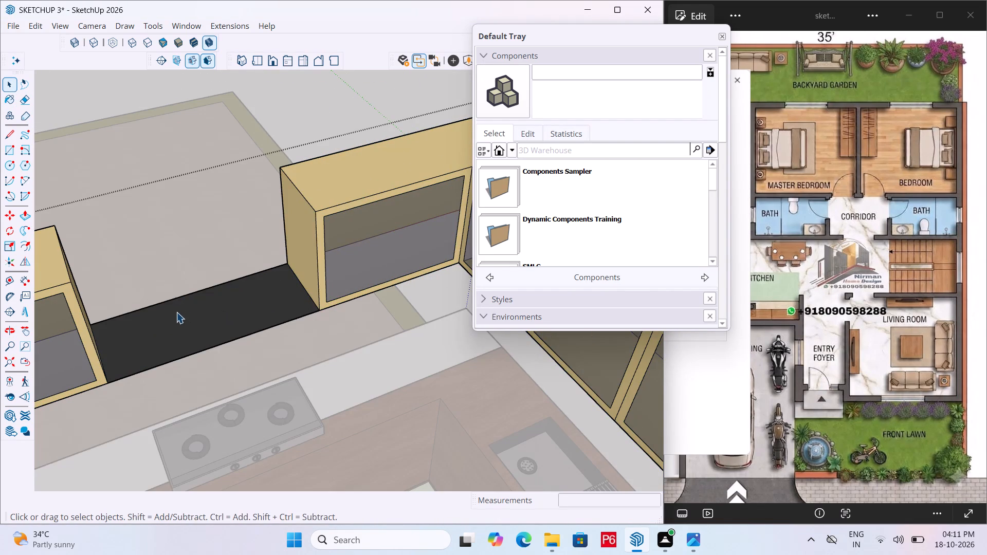
{"action": "left_click", "coordinate": [178, 313]}
{"action": "left_click", "coordinate": [178, 313]}
{"action": "left_click", "coordinate": [170, 317]}
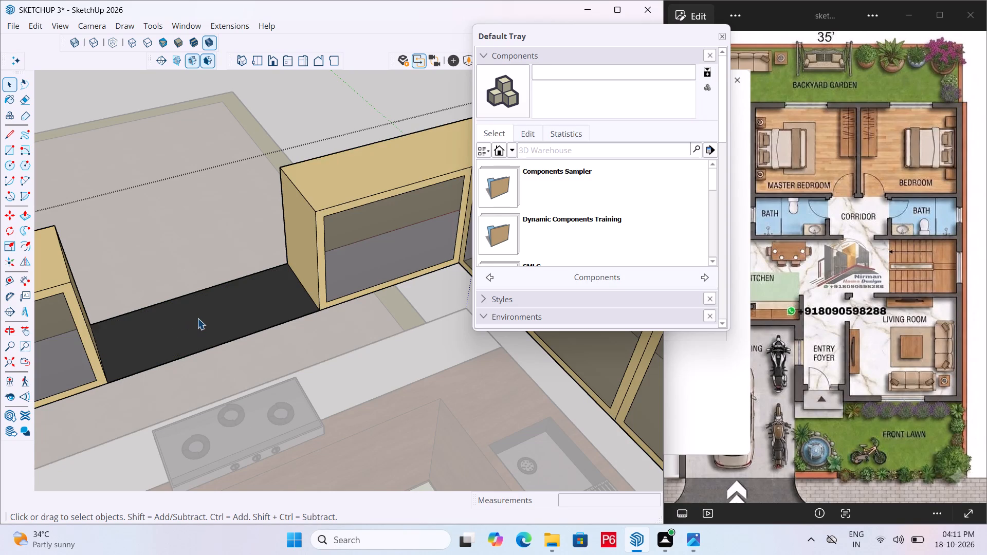
{"action": "left_click", "coordinate": [197, 318]}
{"action": "key", "text": "p"}
{"action": "left_click", "coordinate": [203, 319]}
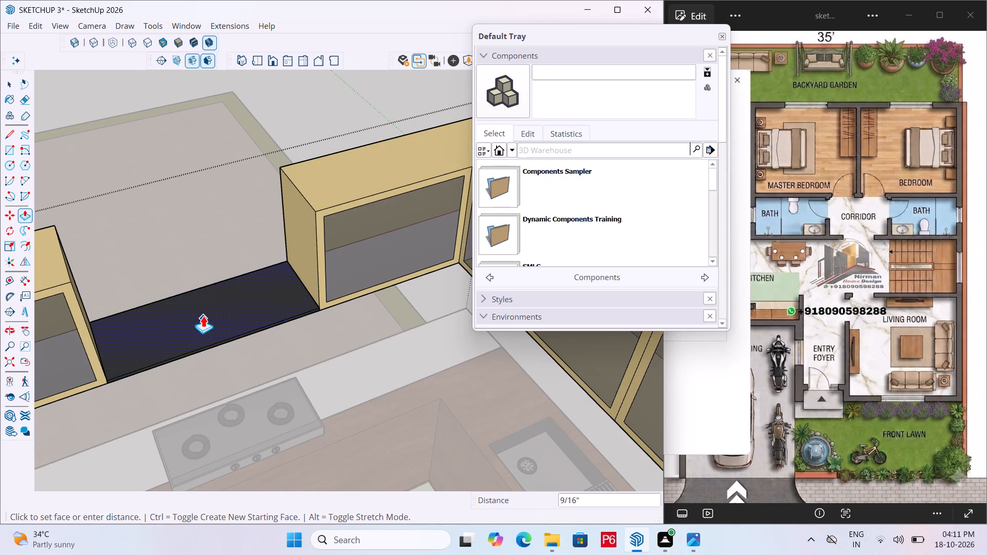
{"action": "middle_click_drag", "start_coordinate": [207, 302], "coordinate": [202, 202]}
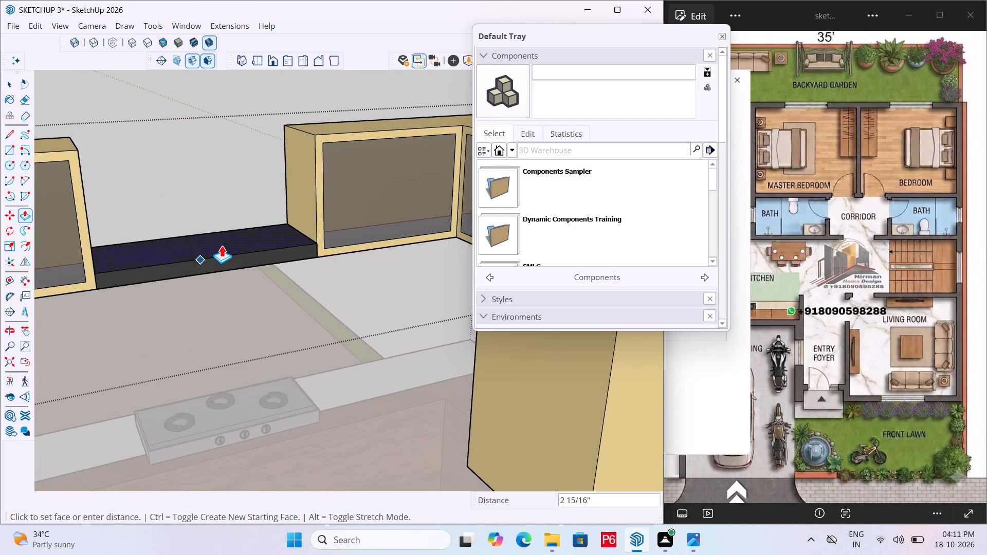
{"action": "left_click", "coordinate": [223, 249]}
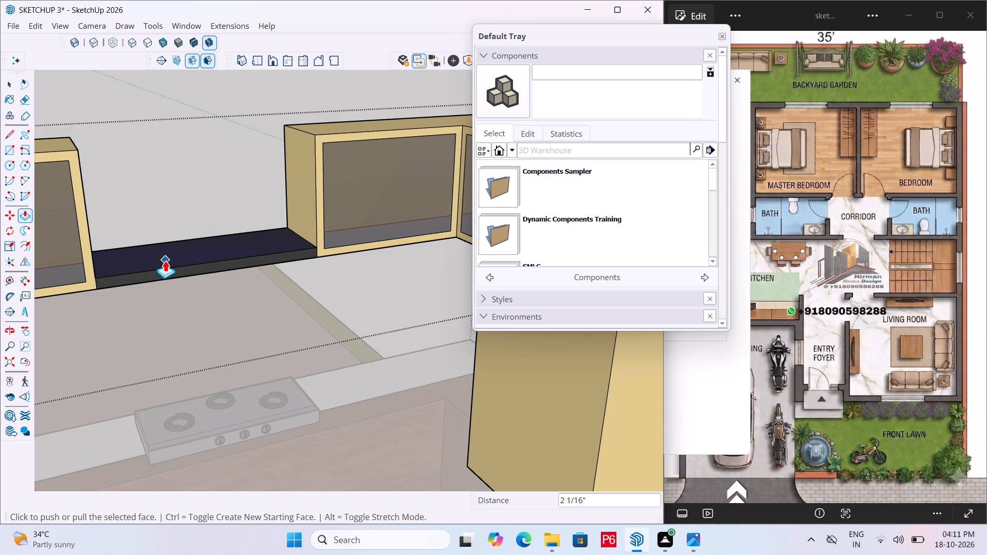
{"action": "middle_click_drag", "start_coordinate": [165, 260], "coordinate": [158, 377]}
{"action": "scroll", "coordinate": [168, 303], "scroll_direction": "up", "scroll_amount": 5}
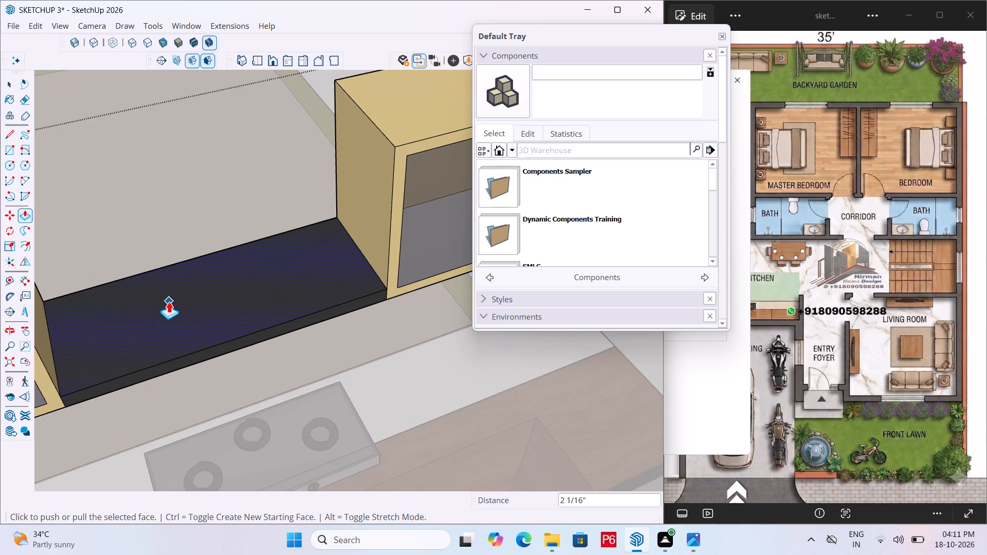
{"action": "scroll", "coordinate": [362, 273], "scroll_direction": "down", "scroll_amount": 4}
{"action": "key", "text": "ctrl+s"}
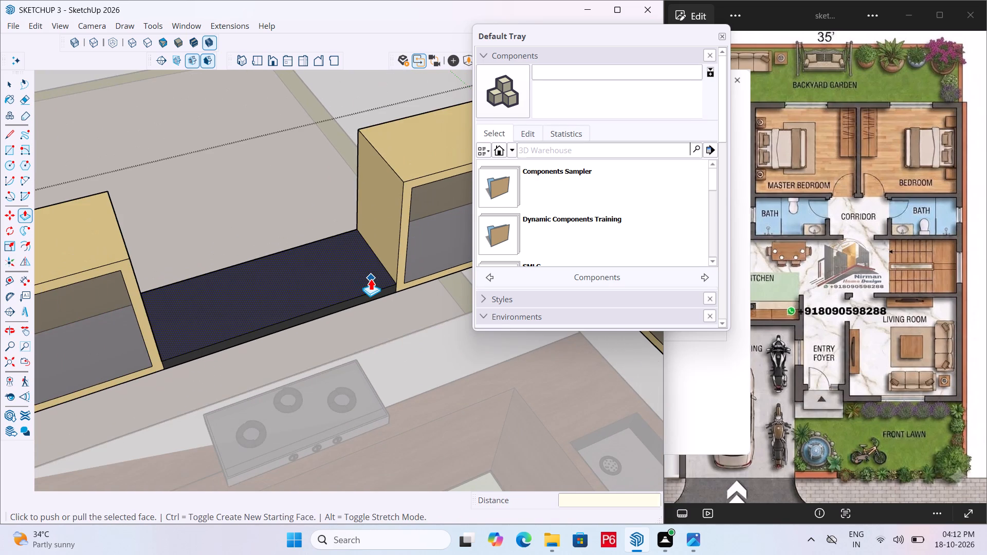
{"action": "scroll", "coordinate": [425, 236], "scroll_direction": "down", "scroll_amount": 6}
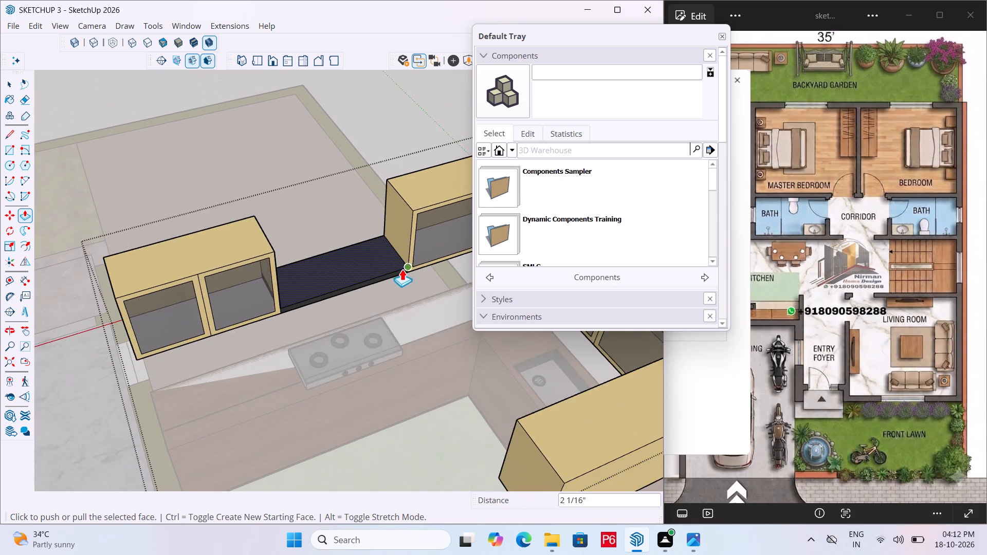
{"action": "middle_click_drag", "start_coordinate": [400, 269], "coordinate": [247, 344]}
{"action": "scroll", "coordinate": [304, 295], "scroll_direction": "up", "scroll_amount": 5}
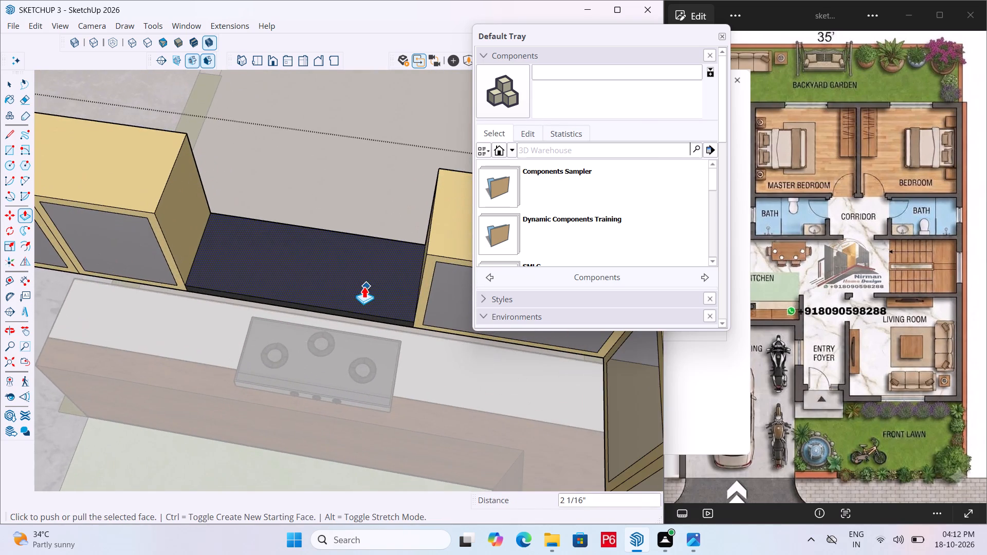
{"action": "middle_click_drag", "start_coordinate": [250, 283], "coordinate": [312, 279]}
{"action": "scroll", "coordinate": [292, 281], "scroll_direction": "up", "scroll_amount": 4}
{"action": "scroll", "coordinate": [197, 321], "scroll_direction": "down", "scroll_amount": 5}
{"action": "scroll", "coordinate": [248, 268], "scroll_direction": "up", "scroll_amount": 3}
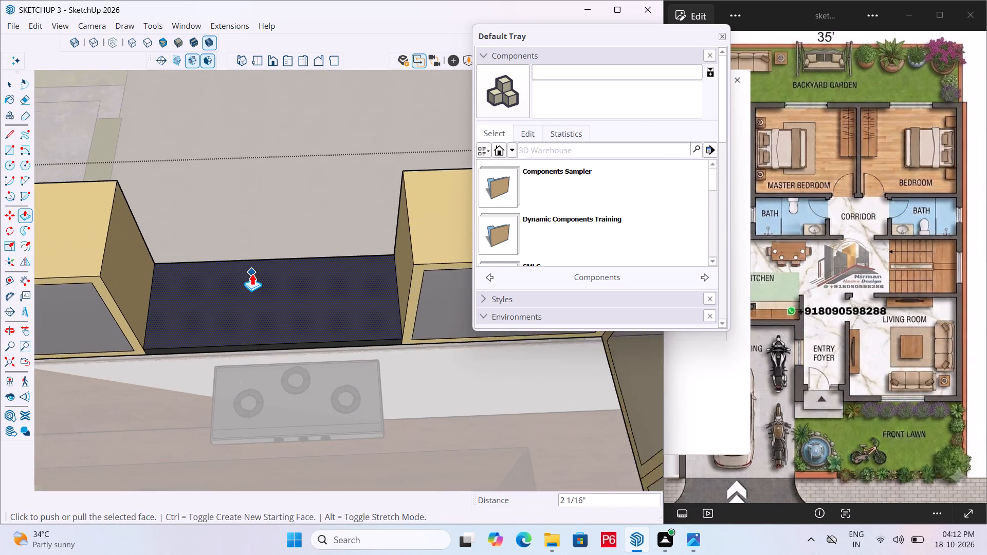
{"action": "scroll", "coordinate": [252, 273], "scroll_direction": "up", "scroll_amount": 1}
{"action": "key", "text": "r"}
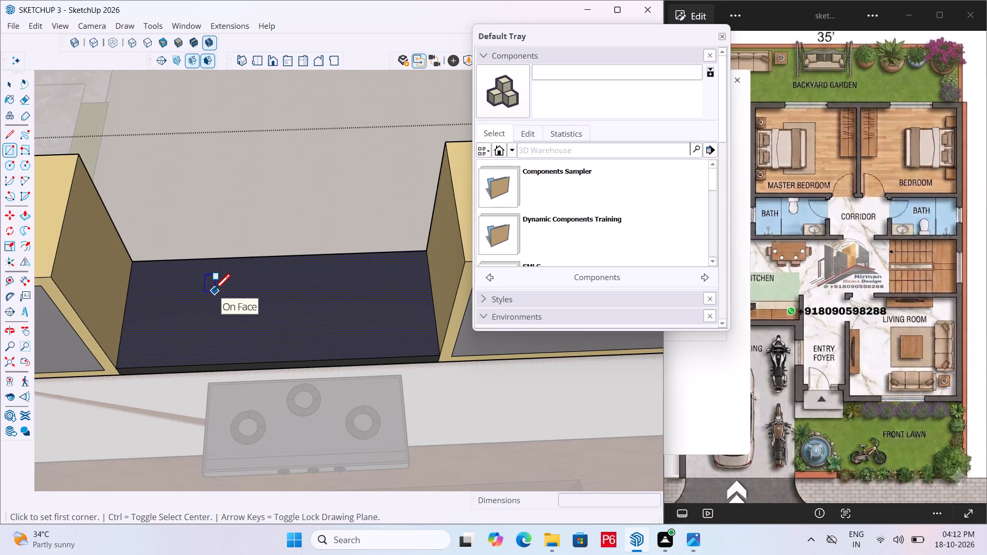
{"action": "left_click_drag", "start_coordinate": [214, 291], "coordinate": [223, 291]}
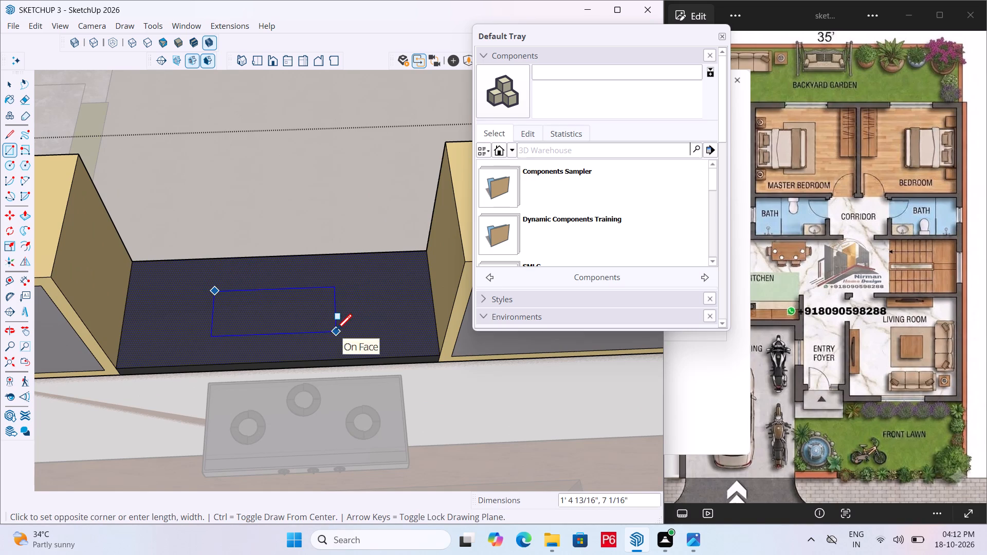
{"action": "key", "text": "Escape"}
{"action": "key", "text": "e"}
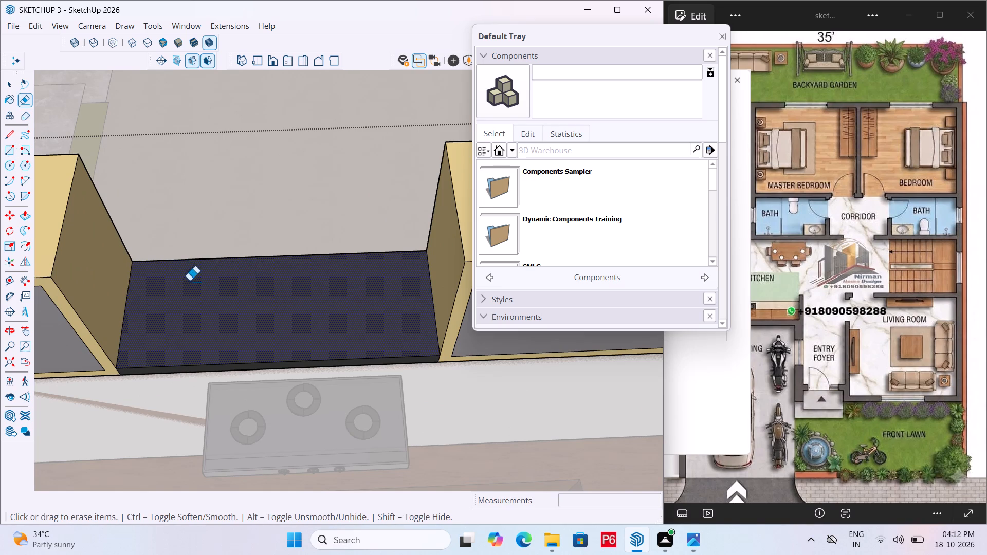
Draw a small rectangle in the middle of the black panel's top face, above the cooktop.
{"action": "key", "text": "r"}
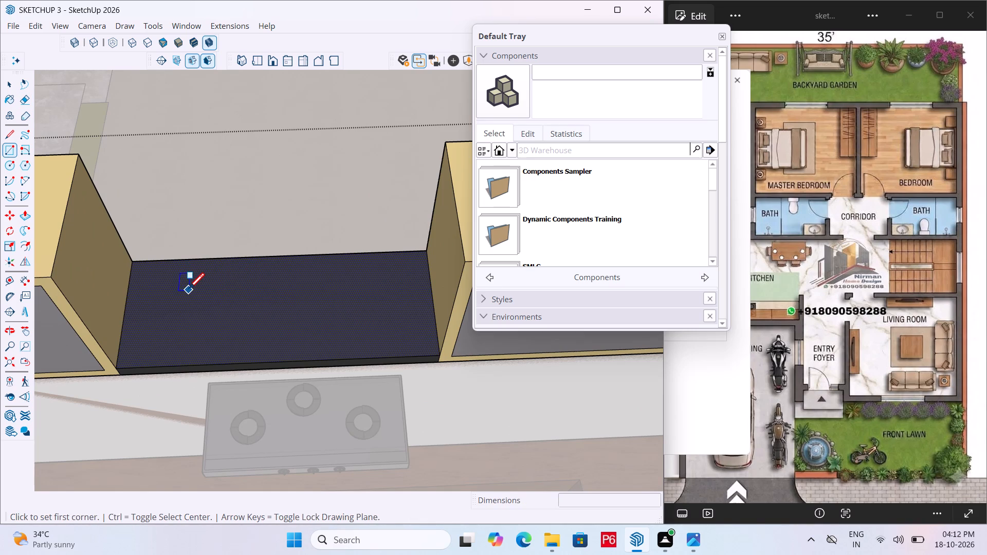
{"action": "left_click", "coordinate": [215, 294]}
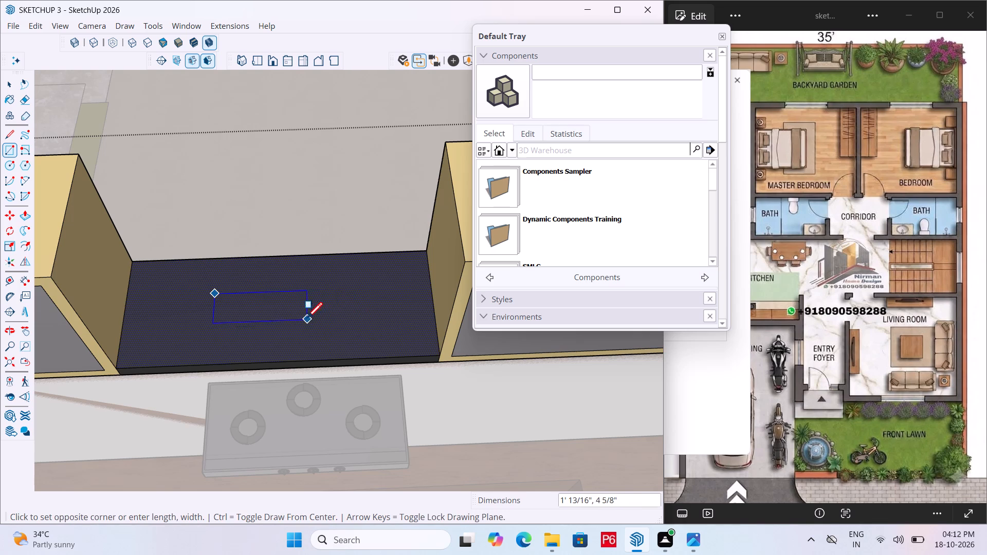
{"action": "left_click", "coordinate": [326, 326]}
{"action": "middle_click_drag", "start_coordinate": [288, 320], "coordinate": [302, 308]}
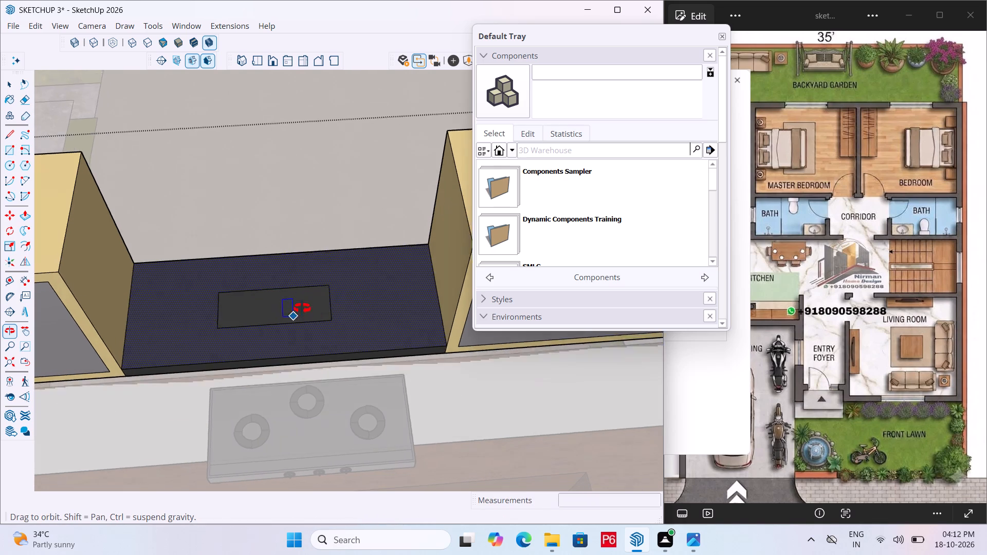
{"action": "middle_click_drag", "start_coordinate": [302, 308], "coordinate": [333, 291]}
{"action": "key", "text": "Escape"}
Select the small rectangle's face together with its edges on the black panel.
{"action": "key", "text": "space"}
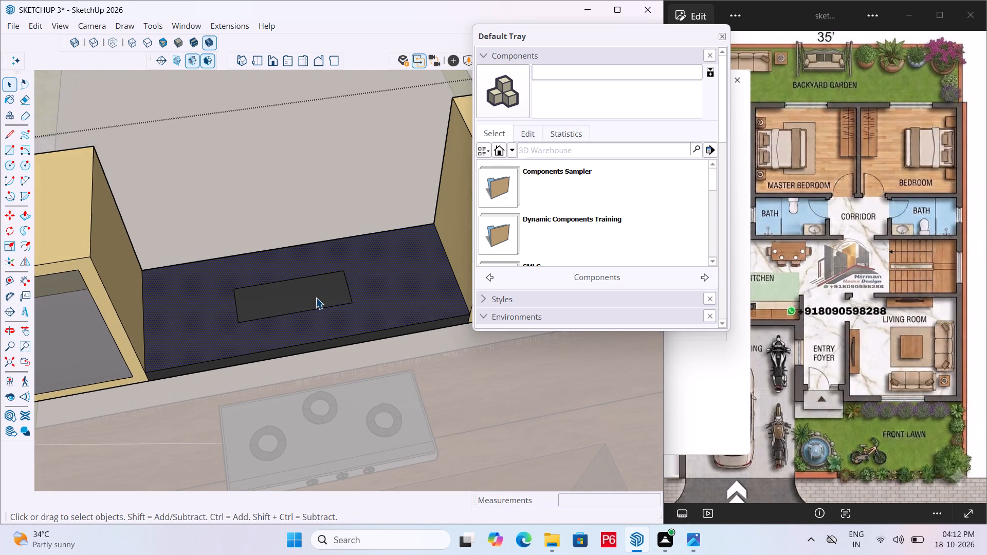
{"action": "double_click", "coordinate": [316, 298]}
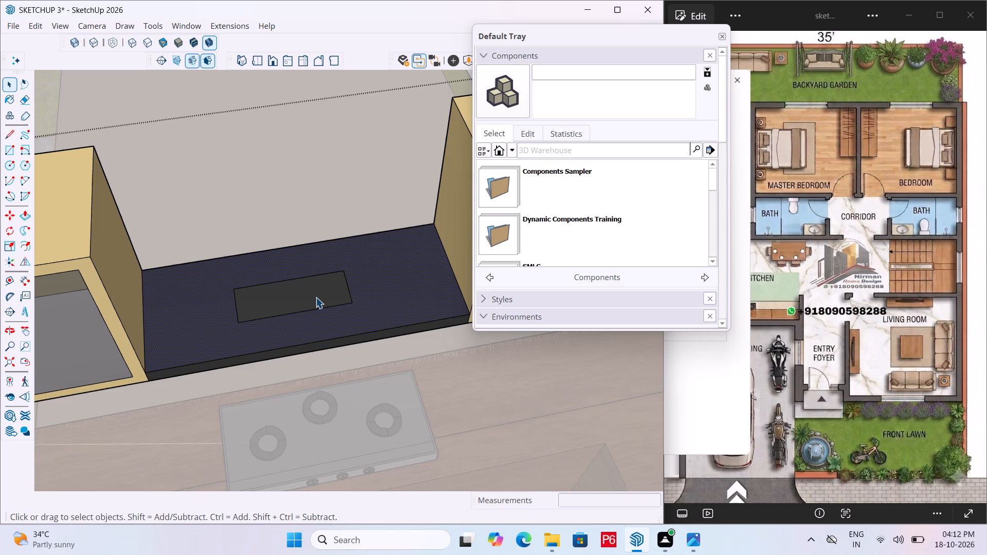
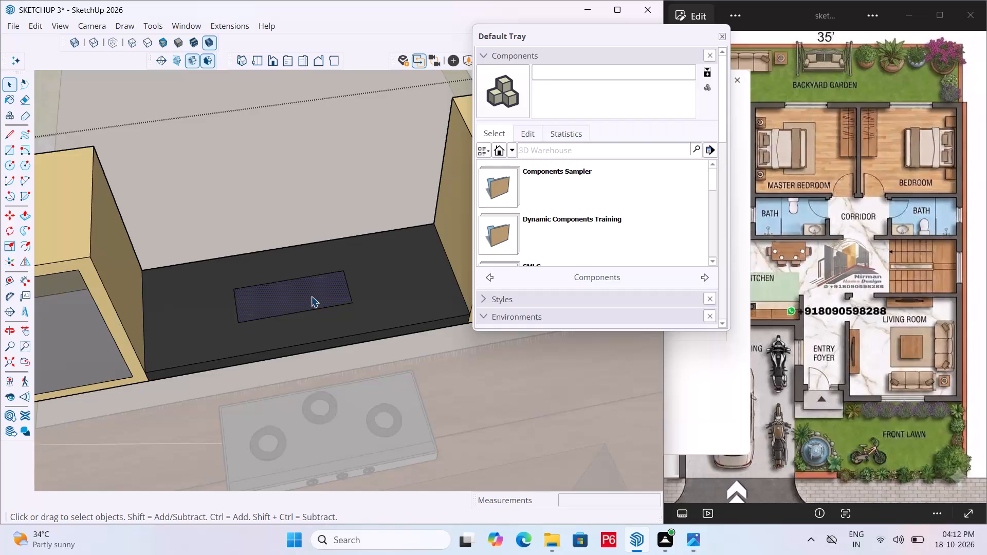
Make a group from the small rectangle's face and edges on the black panel.
{"action": "double_click", "coordinate": [311, 296]}
{"action": "right_click", "coordinate": [311, 296]}
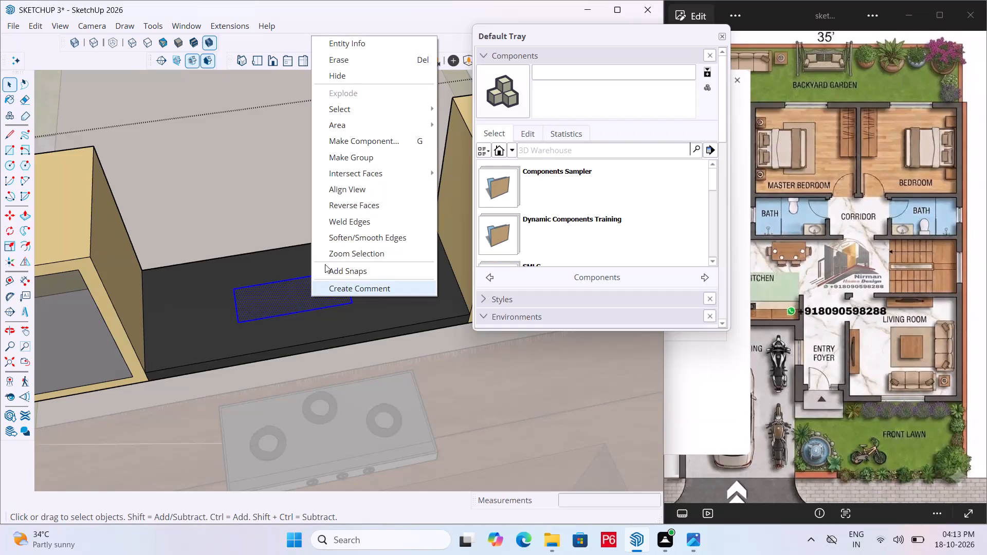
{"action": "left_click", "coordinate": [397, 161]}
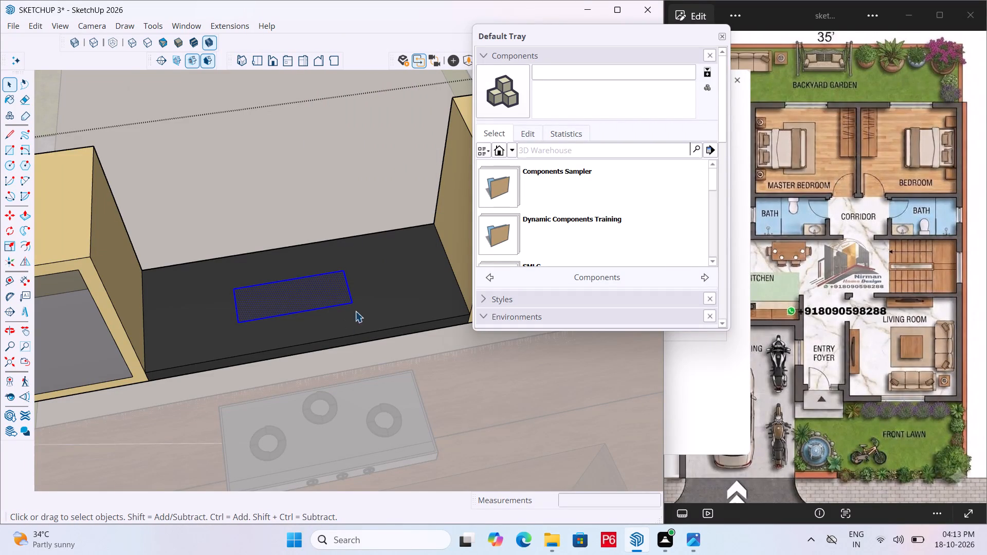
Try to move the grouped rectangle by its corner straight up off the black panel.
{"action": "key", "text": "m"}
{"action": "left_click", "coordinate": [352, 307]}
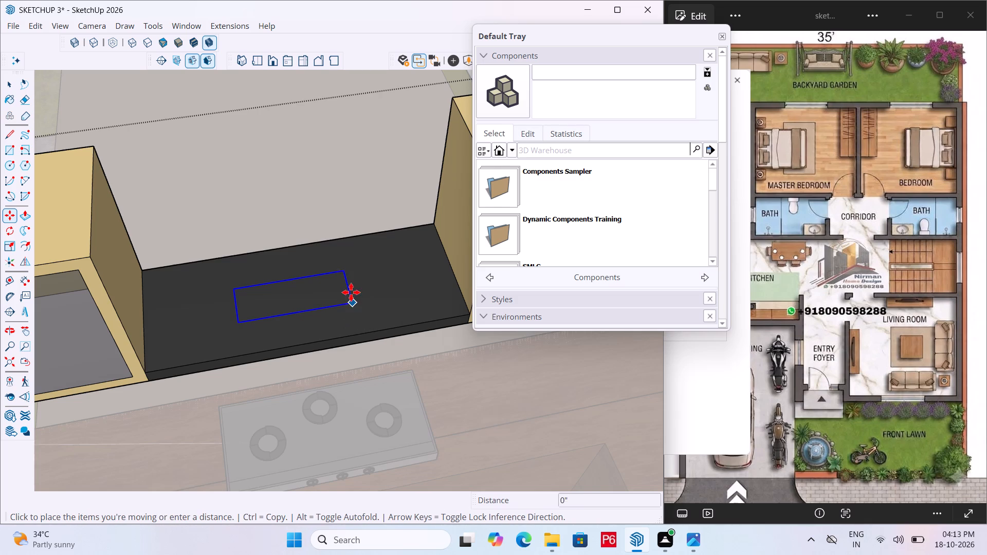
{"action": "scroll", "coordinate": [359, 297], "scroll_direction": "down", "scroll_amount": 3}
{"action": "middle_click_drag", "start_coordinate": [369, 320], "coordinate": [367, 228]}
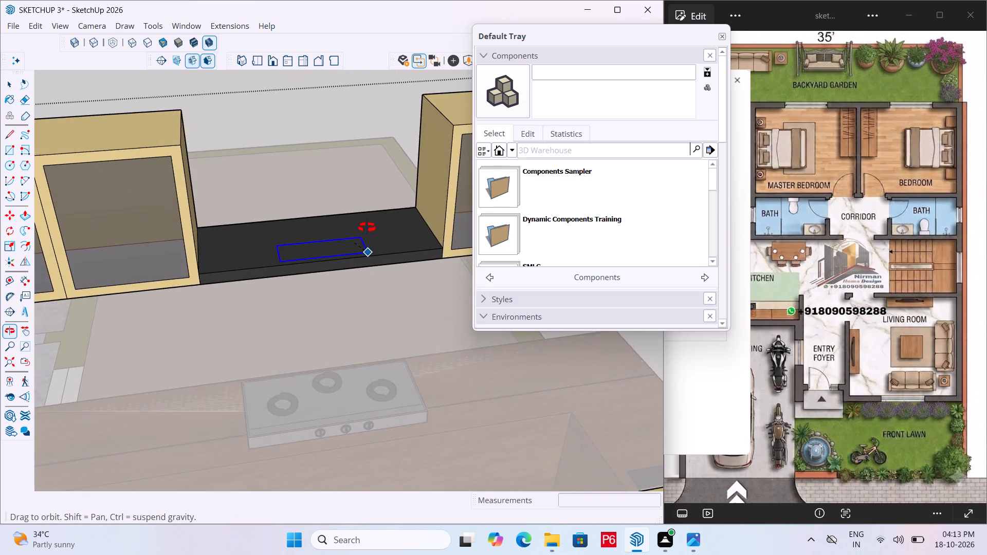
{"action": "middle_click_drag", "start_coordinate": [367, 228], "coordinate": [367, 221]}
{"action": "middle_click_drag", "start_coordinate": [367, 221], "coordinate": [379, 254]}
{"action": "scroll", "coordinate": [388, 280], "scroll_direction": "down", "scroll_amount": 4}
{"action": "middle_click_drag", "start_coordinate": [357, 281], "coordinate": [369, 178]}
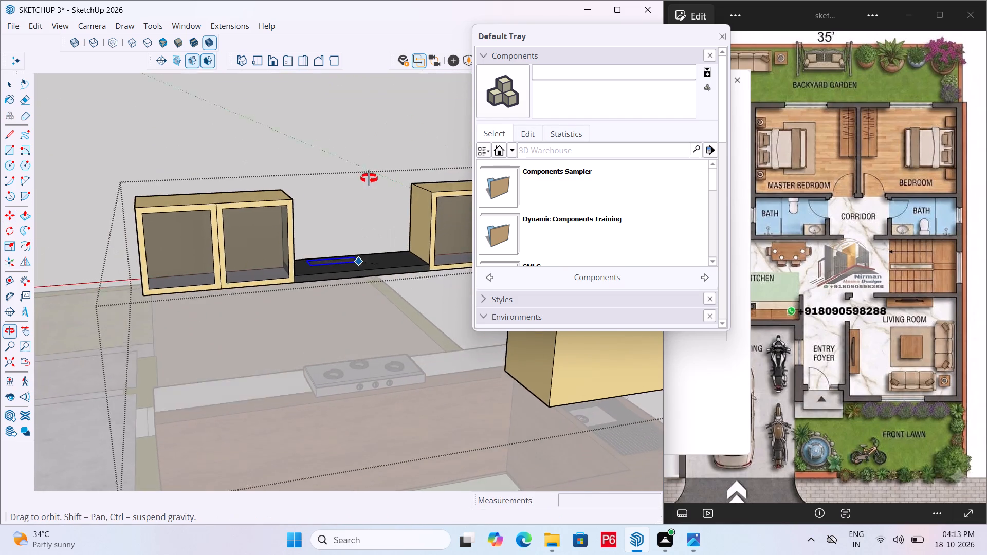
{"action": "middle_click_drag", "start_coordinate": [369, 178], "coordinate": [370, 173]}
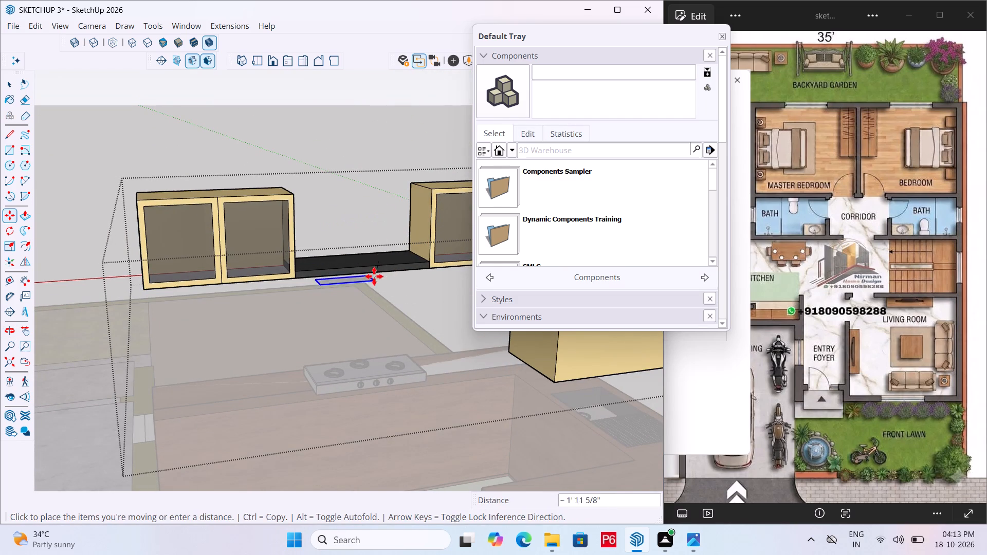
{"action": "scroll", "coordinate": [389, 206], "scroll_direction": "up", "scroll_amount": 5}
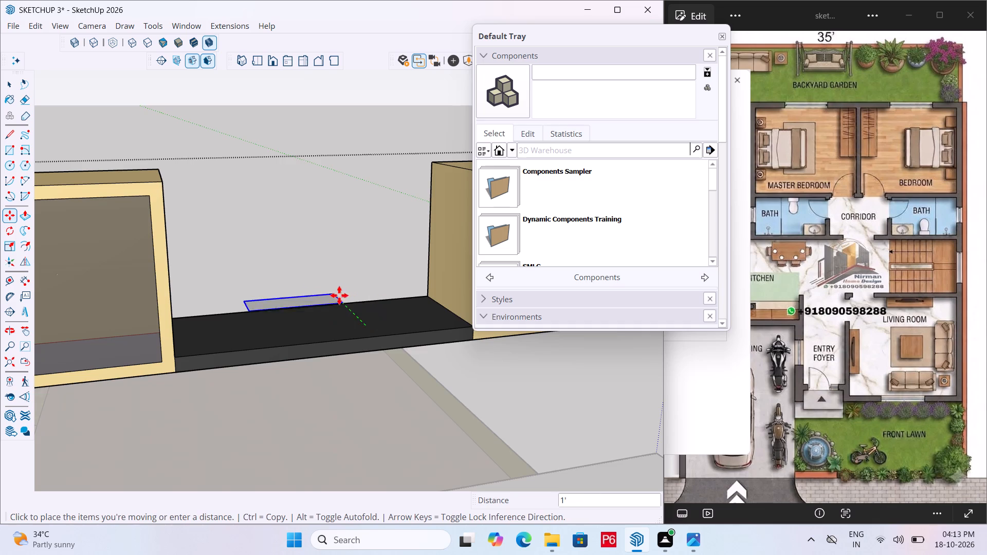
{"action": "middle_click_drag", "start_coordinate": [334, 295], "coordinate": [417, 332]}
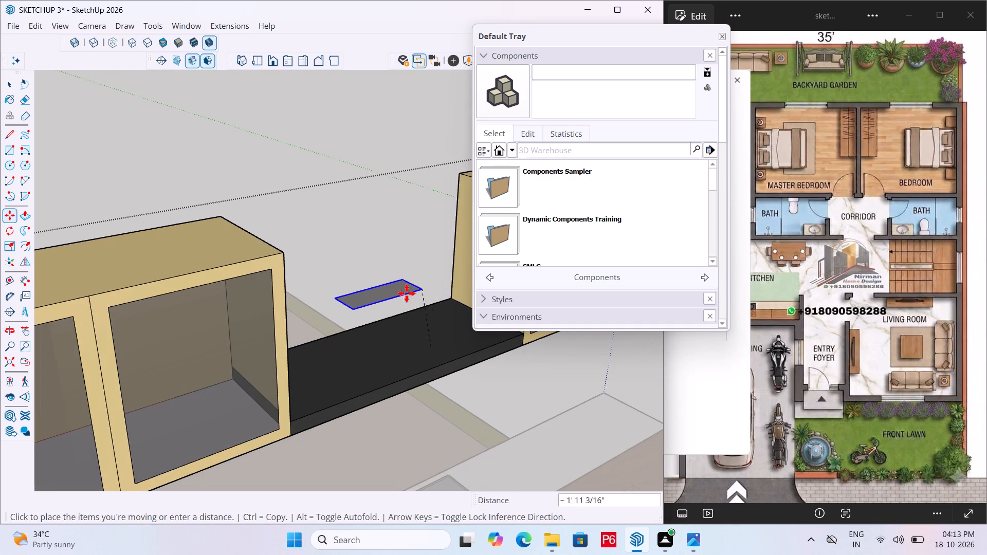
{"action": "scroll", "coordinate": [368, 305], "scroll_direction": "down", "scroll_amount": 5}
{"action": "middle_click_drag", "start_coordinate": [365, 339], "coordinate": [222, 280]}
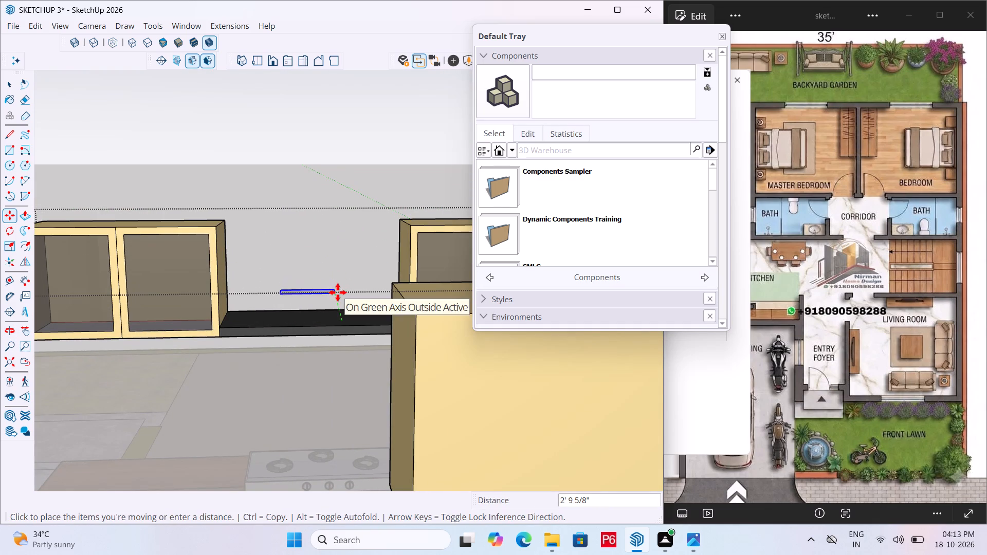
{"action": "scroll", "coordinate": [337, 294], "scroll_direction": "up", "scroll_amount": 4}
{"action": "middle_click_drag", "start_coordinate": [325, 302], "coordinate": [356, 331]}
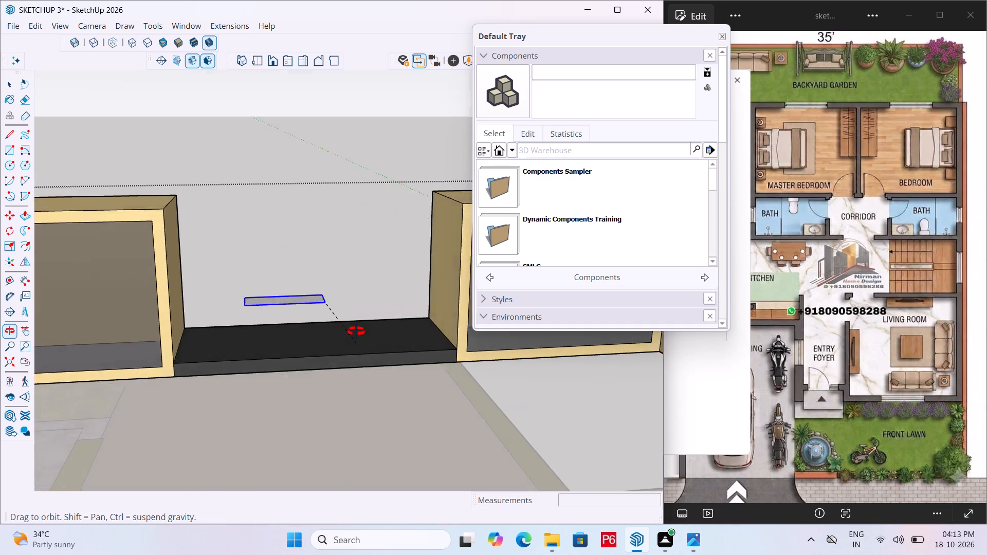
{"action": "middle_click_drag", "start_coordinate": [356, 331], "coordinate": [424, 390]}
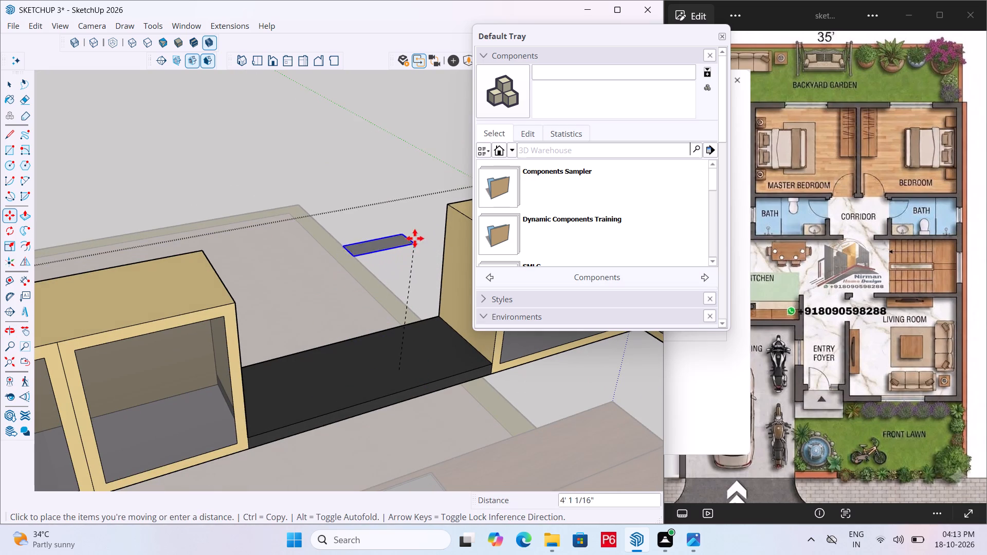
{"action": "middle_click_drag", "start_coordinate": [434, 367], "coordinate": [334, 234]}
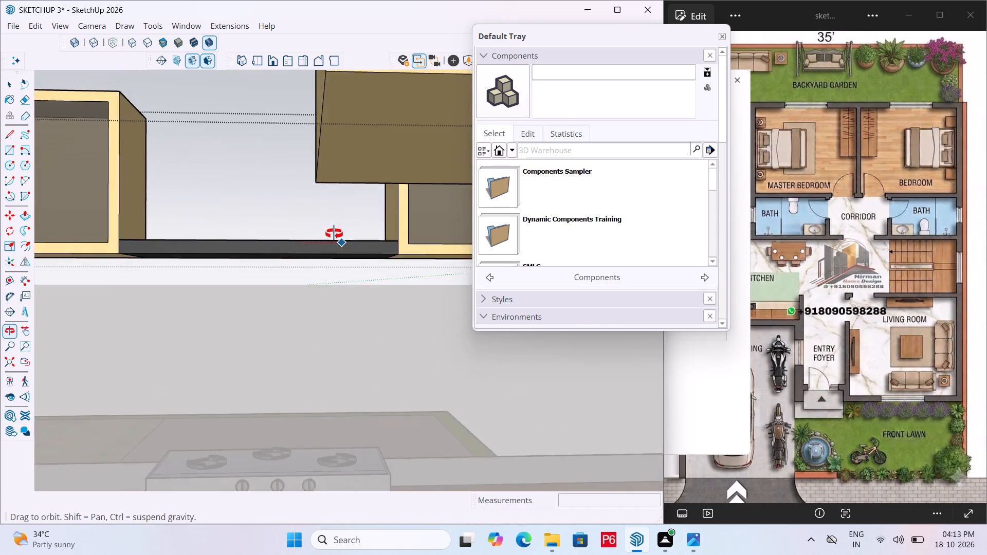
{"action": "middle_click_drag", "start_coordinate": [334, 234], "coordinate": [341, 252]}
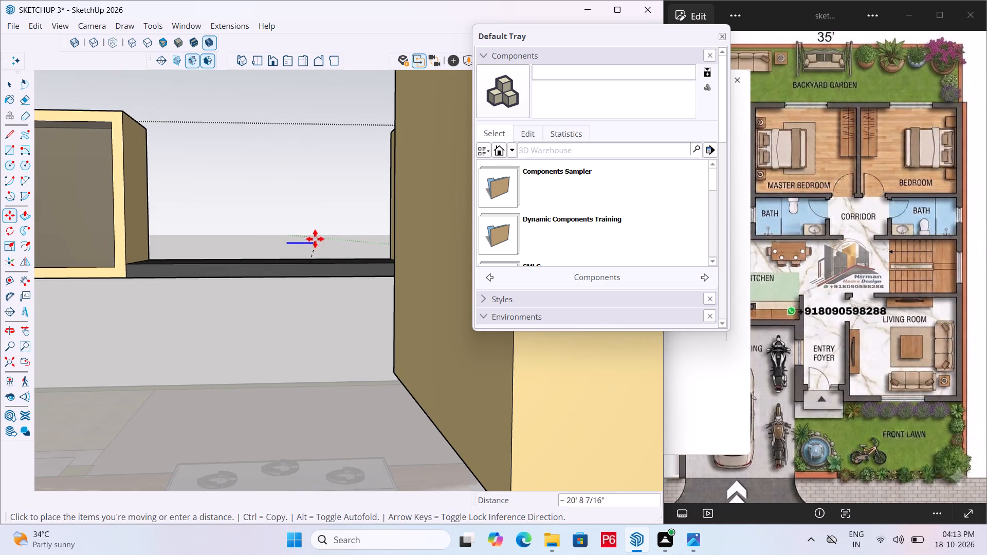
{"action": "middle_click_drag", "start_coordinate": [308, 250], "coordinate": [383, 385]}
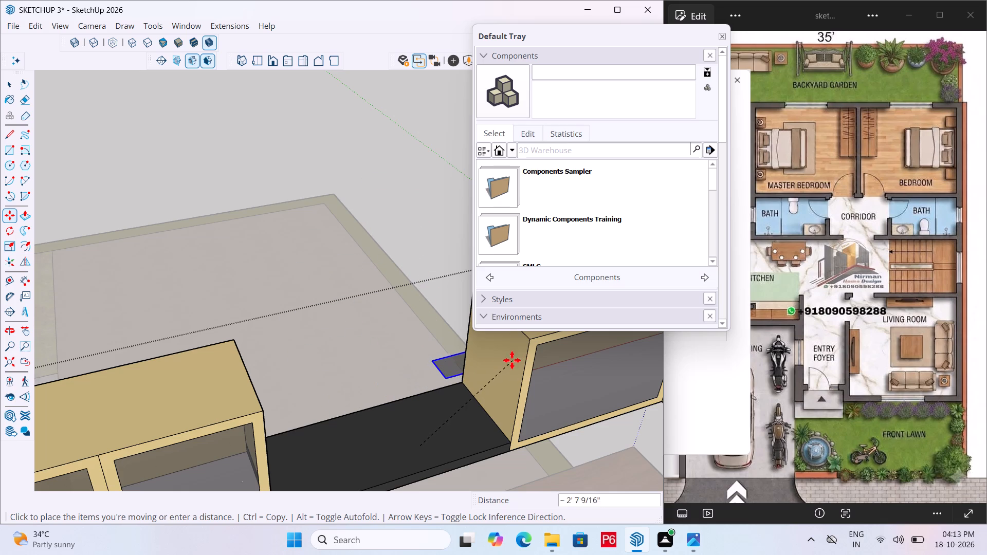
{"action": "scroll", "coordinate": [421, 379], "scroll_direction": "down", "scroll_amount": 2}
Save the model.
{"action": "key", "text": "ctrl+s"}
{"action": "key", "text": "ctrl+s"}
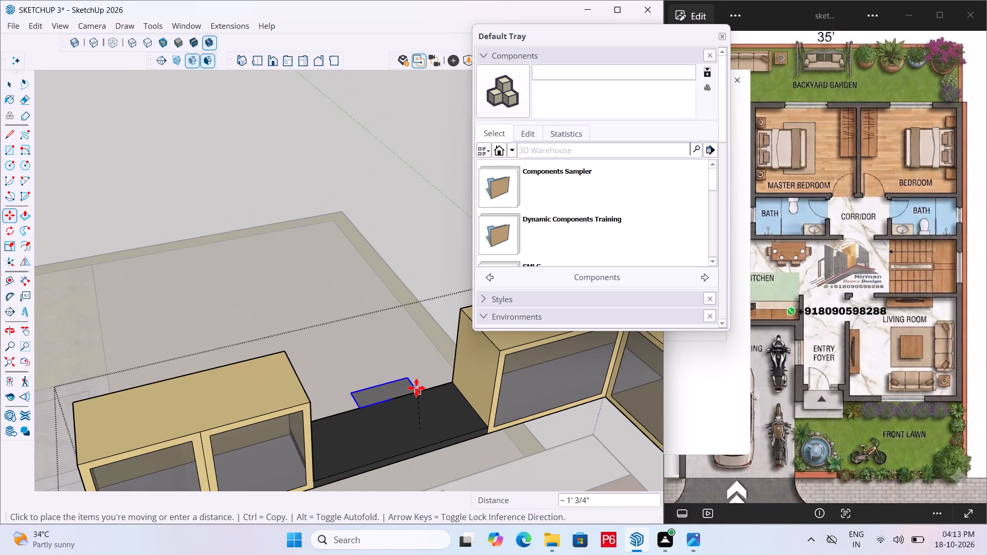
{"action": "key", "text": "ctrl+s"}
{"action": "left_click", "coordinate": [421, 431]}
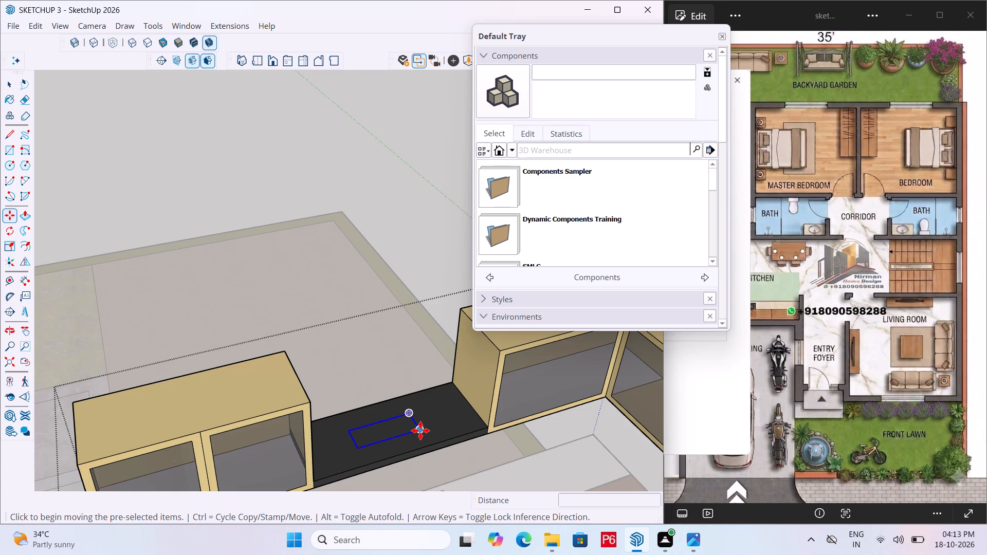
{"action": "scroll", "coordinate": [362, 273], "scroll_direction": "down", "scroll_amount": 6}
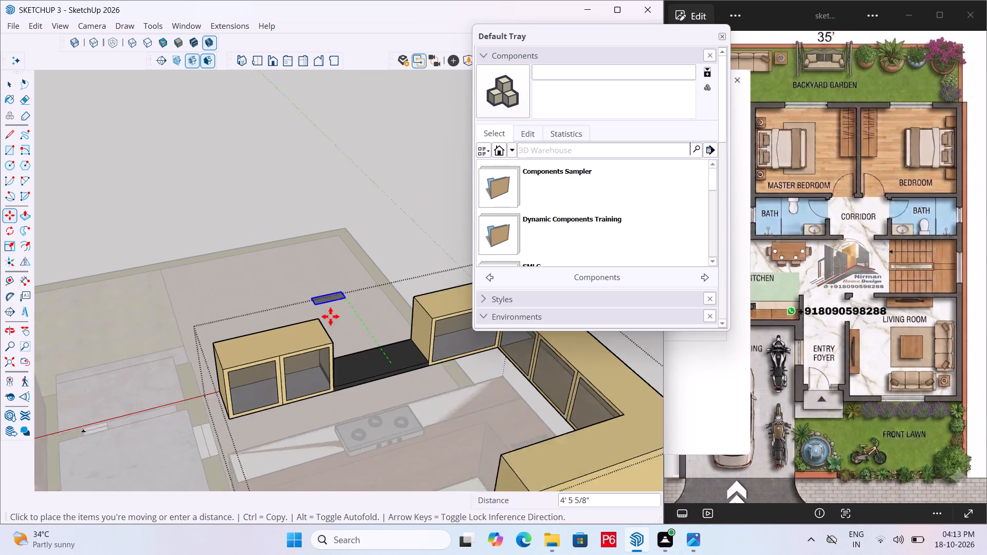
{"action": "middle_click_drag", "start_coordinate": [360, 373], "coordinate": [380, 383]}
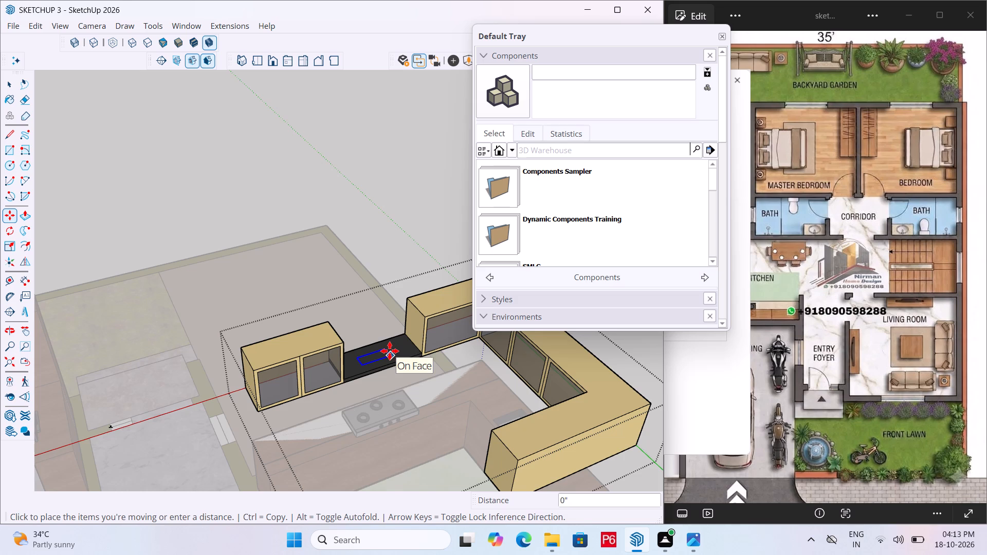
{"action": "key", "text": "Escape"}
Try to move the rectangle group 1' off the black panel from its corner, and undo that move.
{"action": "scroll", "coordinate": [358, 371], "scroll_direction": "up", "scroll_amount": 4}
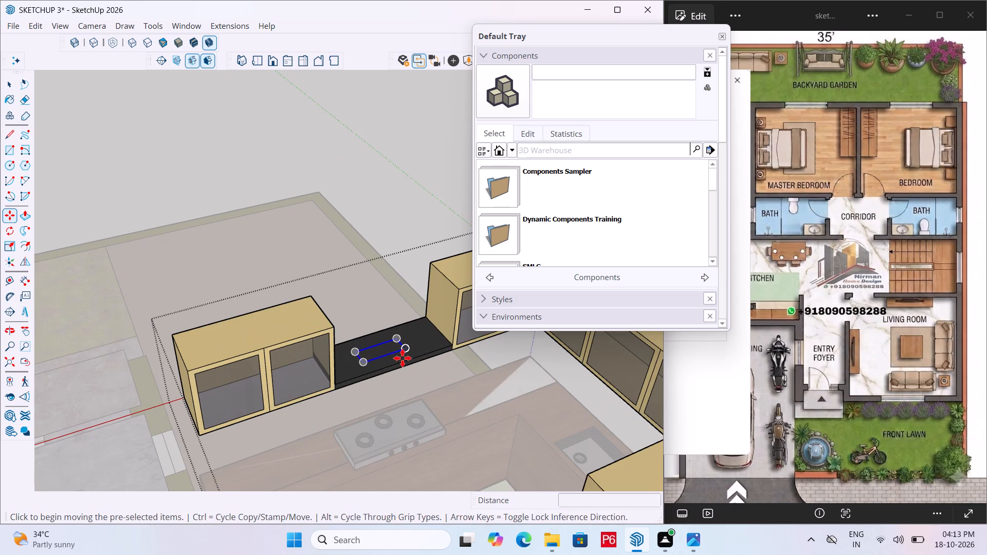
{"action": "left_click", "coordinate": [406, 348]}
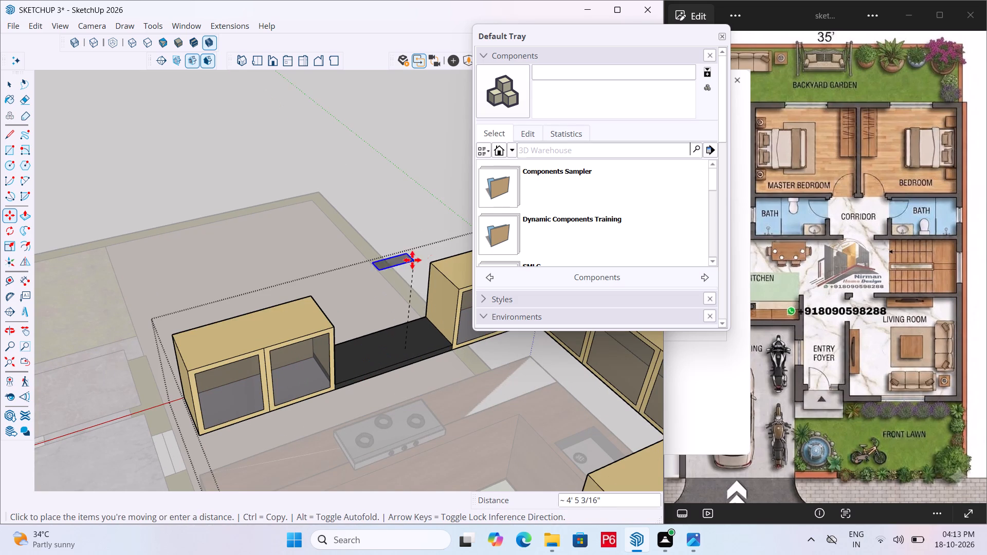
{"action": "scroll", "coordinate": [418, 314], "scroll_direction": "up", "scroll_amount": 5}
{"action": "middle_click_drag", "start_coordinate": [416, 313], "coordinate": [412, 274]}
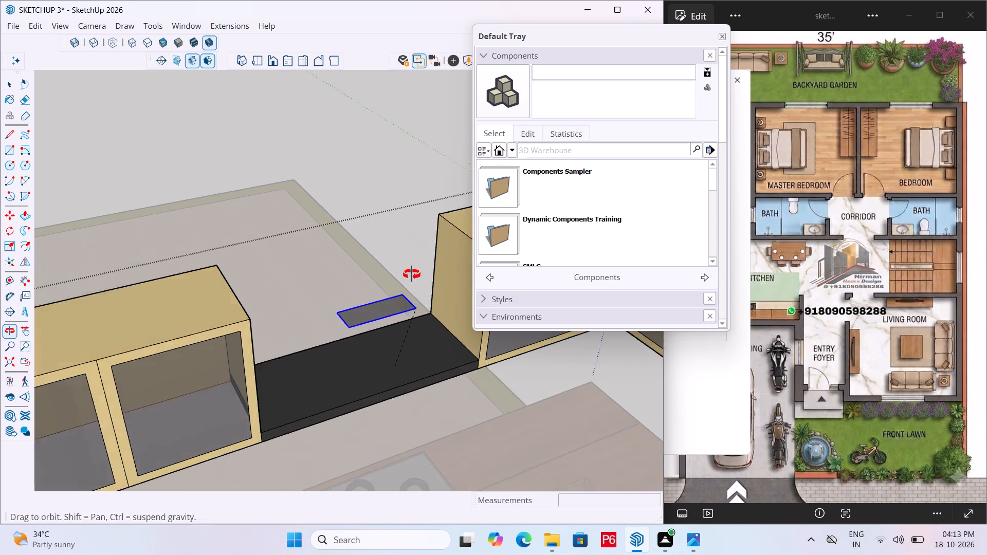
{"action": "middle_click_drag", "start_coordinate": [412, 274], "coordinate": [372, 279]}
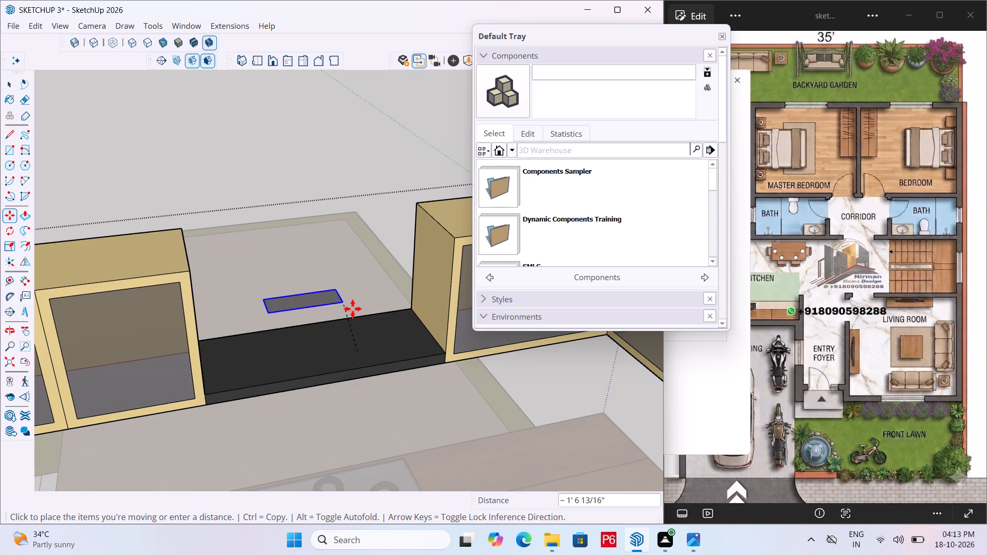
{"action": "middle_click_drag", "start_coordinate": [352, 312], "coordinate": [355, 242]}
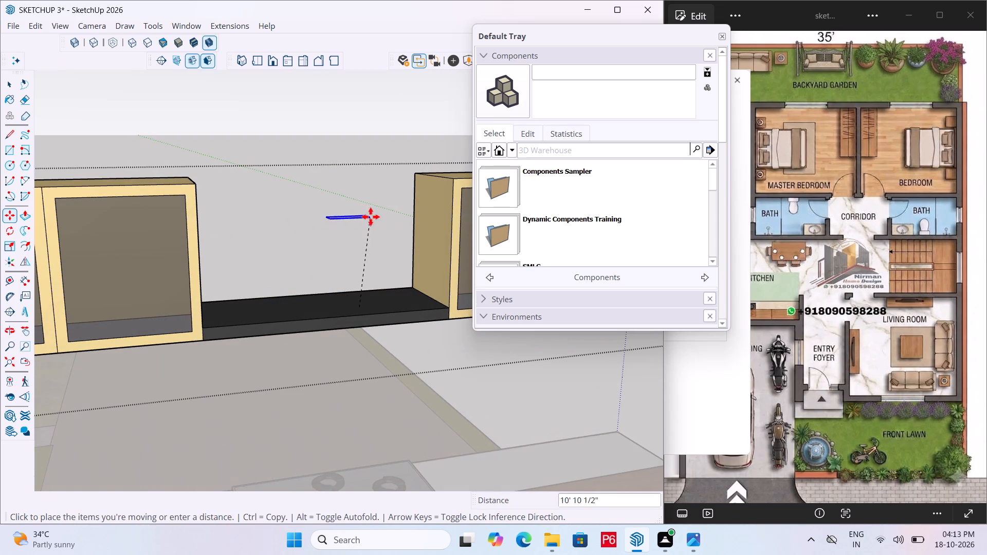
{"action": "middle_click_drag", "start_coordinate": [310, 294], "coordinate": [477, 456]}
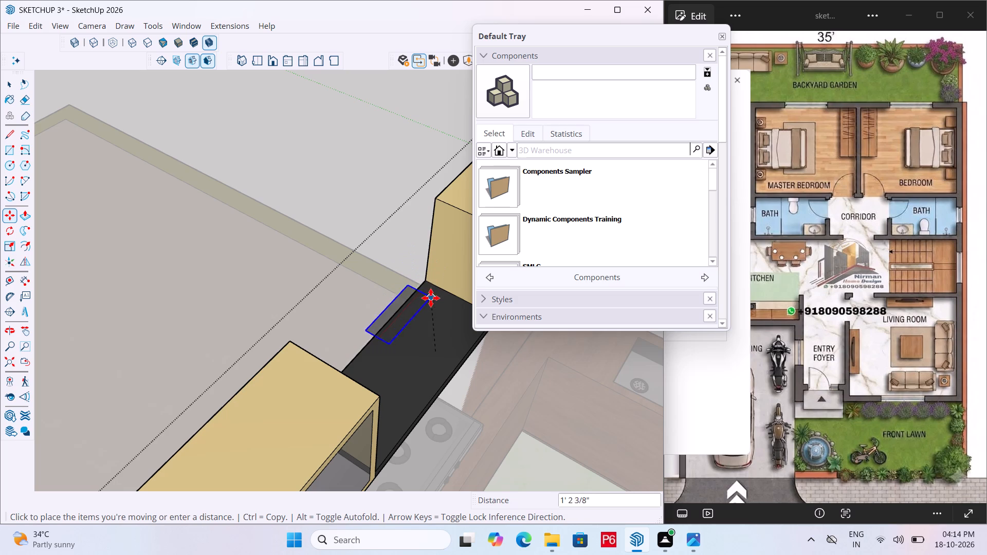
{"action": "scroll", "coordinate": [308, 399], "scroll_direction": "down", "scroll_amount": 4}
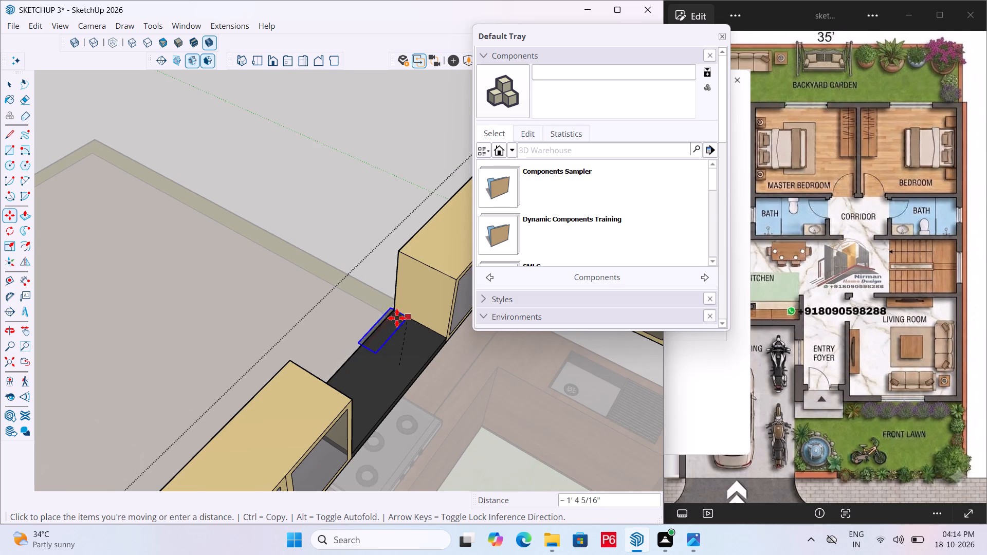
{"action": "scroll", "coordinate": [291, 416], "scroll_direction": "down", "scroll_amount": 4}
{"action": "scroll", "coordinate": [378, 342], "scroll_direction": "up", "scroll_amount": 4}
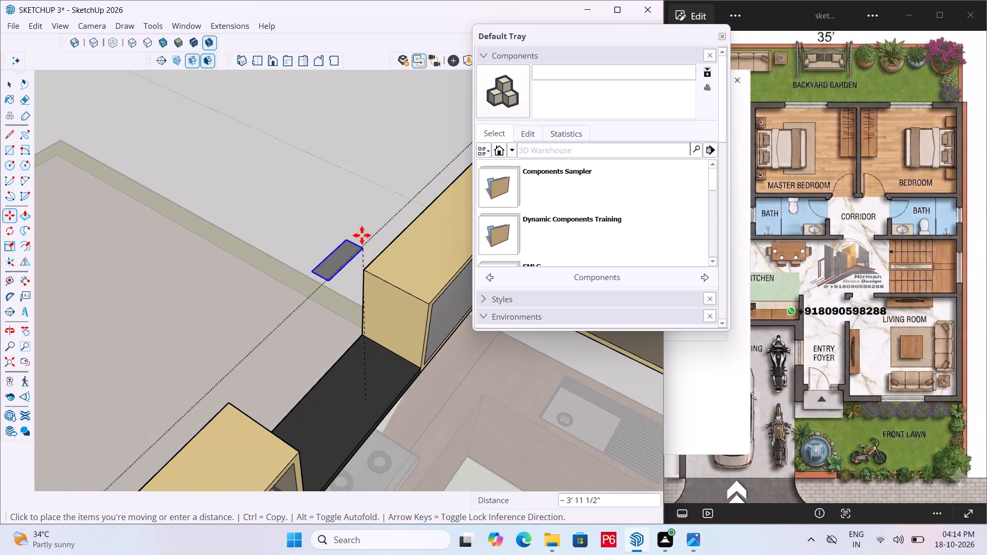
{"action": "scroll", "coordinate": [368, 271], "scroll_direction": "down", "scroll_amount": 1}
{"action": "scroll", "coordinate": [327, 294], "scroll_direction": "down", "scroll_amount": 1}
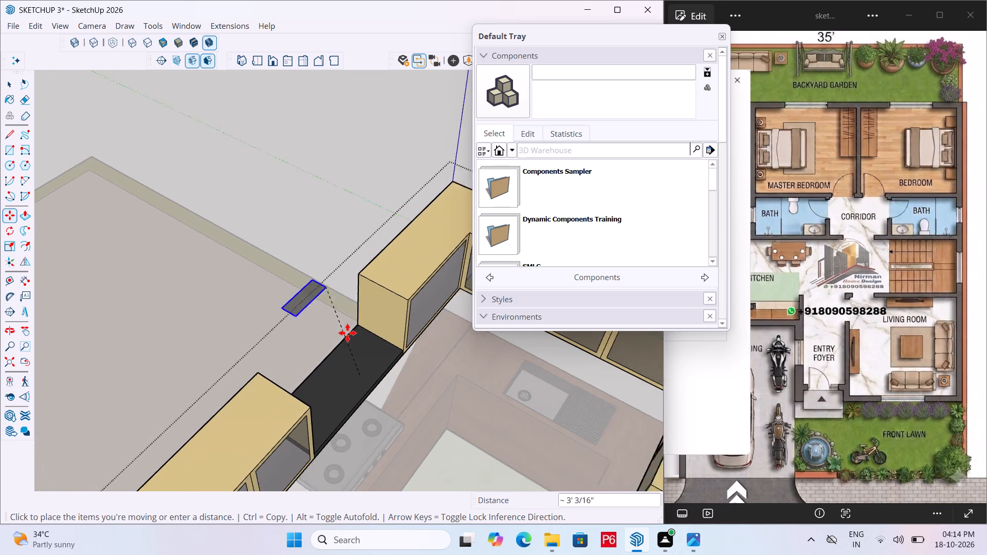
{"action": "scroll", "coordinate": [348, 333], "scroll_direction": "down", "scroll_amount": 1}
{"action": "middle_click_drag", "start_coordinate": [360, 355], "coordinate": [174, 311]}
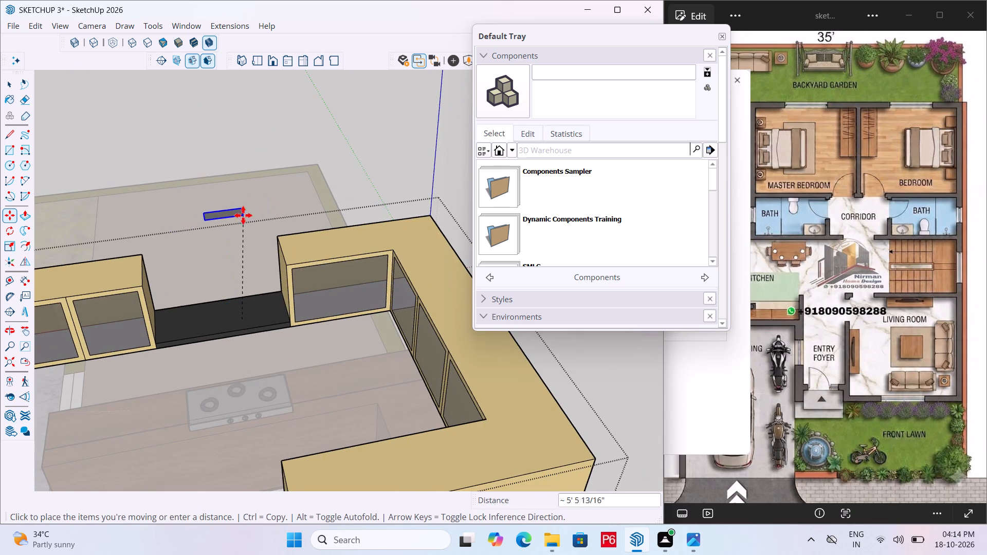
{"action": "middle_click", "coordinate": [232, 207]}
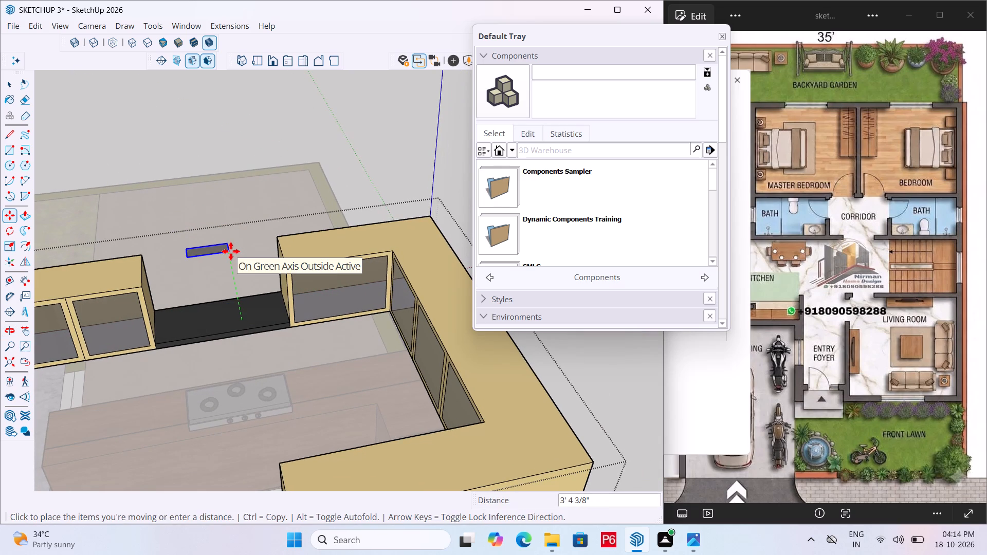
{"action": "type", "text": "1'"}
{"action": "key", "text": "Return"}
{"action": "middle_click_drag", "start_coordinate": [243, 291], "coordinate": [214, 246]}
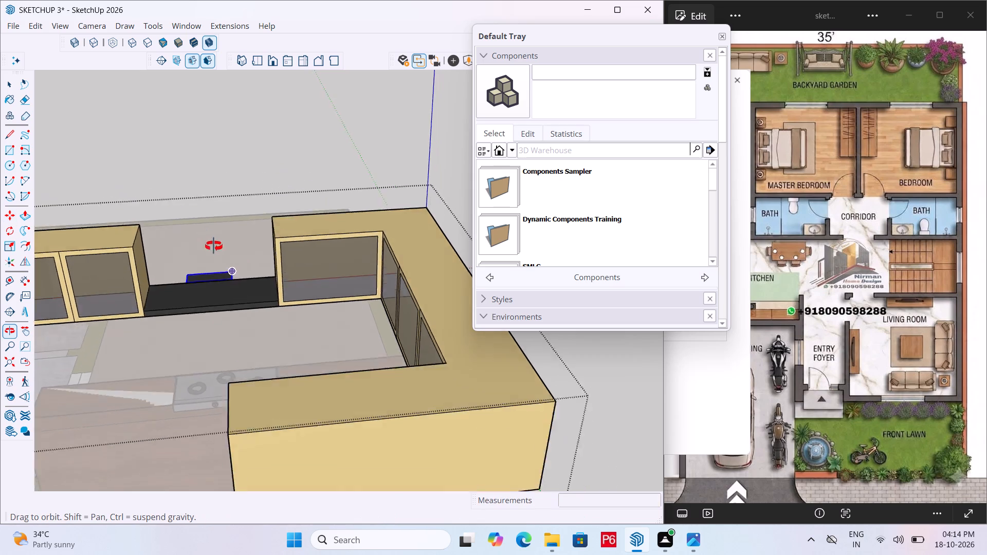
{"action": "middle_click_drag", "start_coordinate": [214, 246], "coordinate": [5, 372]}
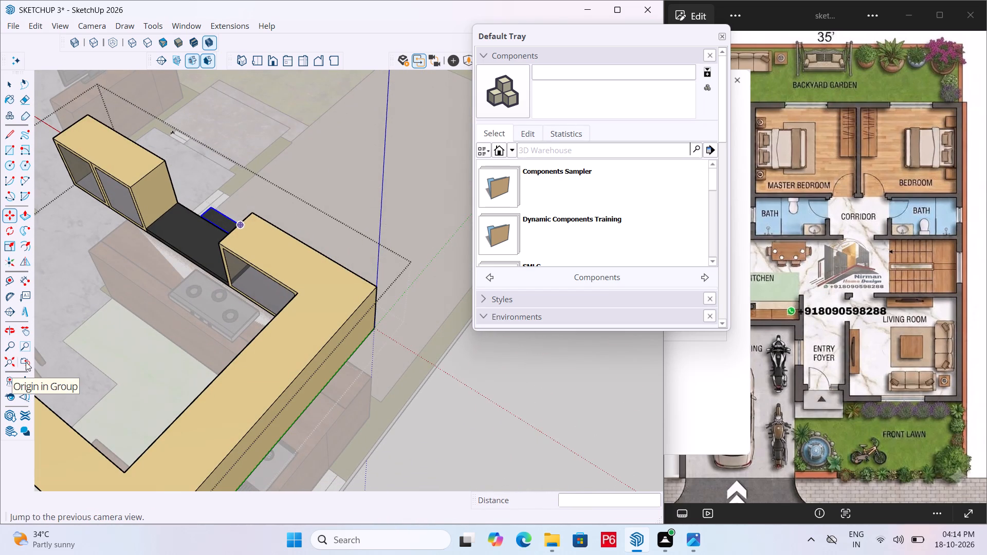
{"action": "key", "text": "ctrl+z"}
Move the rectangle group vertically up the blue axis by 1' above the black panel.
{"action": "scroll", "coordinate": [160, 309], "scroll_direction": "up", "scroll_amount": 5}
{"action": "left_click", "coordinate": [242, 215]}
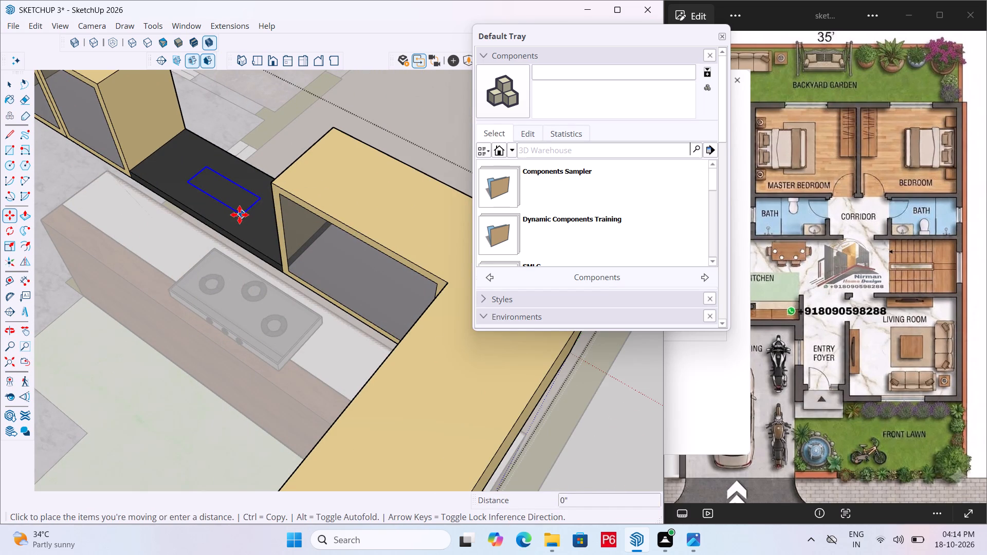
{"action": "key", "text": "Up"}
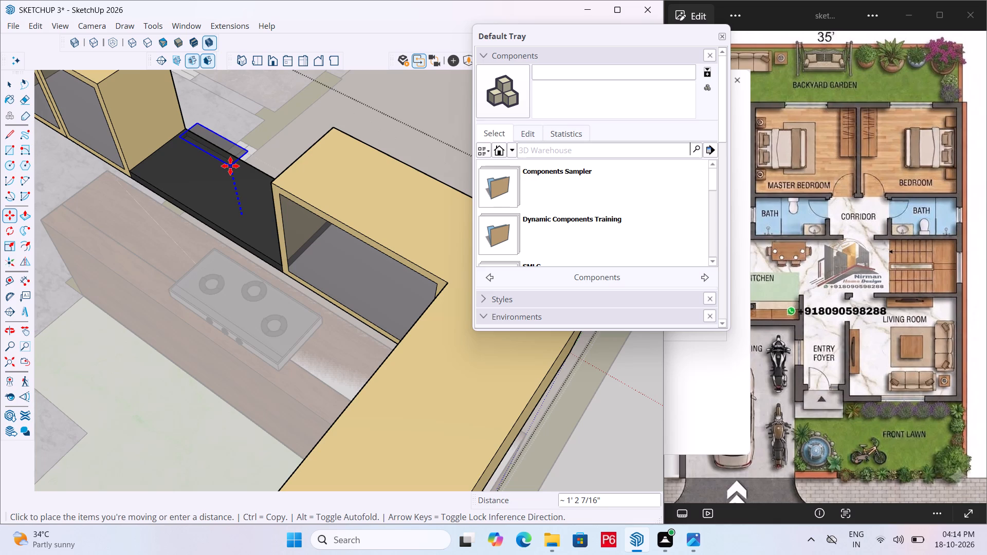
{"action": "type", "text": "1'"}
{"action": "key", "text": "Return"}
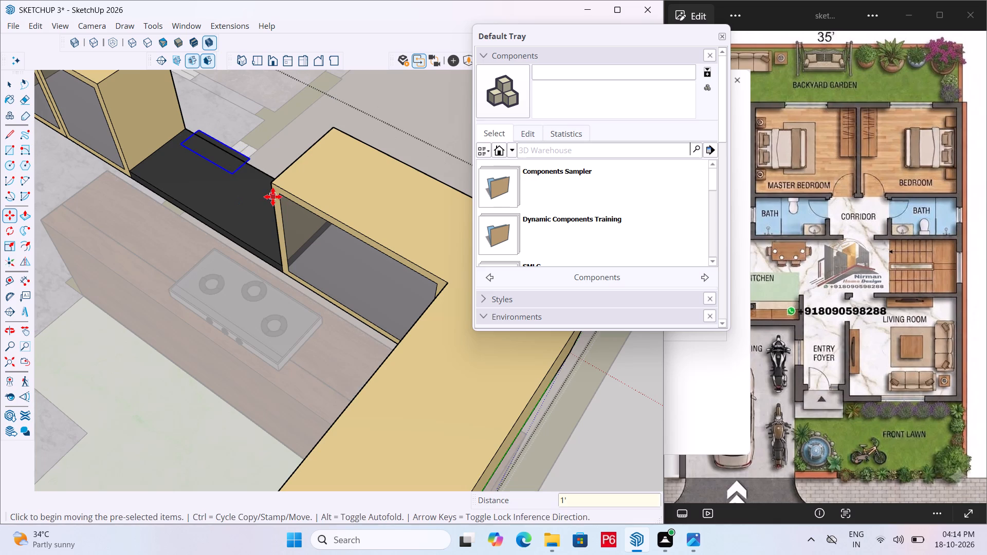
{"action": "middle_click_drag", "start_coordinate": [247, 198], "coordinate": [505, 117]}
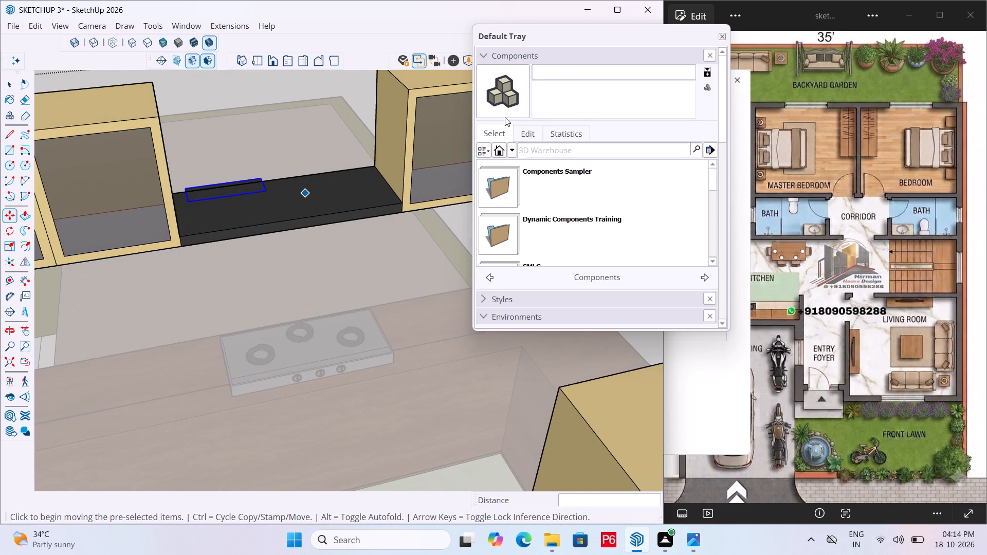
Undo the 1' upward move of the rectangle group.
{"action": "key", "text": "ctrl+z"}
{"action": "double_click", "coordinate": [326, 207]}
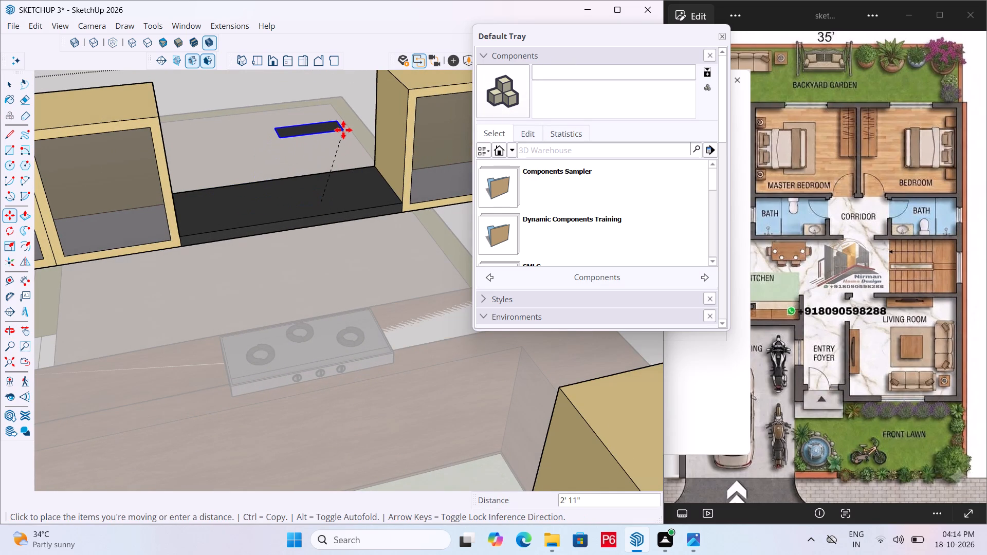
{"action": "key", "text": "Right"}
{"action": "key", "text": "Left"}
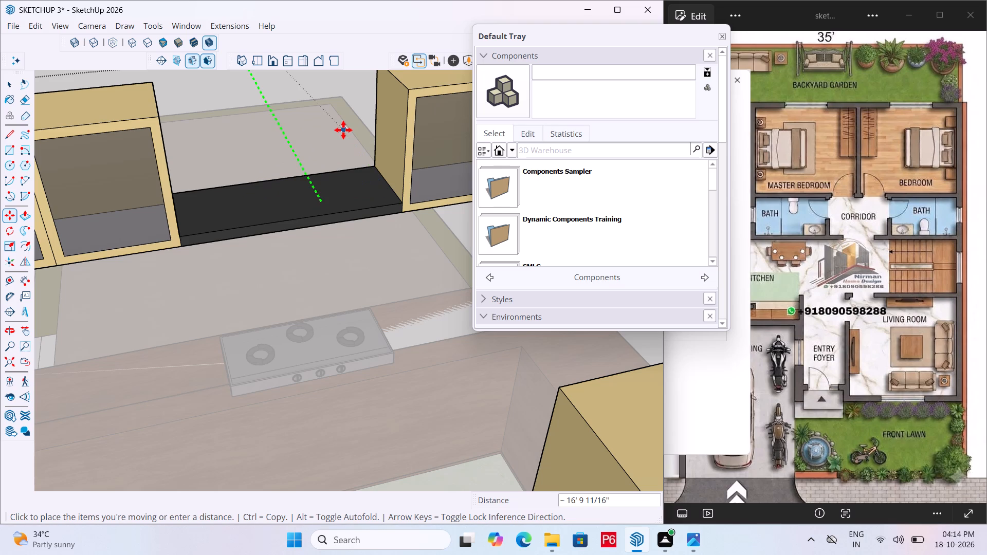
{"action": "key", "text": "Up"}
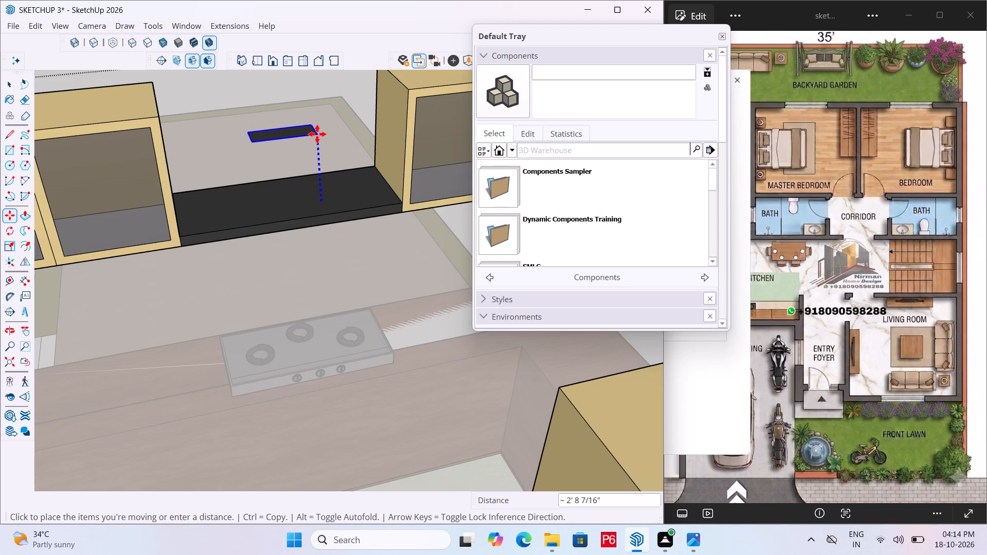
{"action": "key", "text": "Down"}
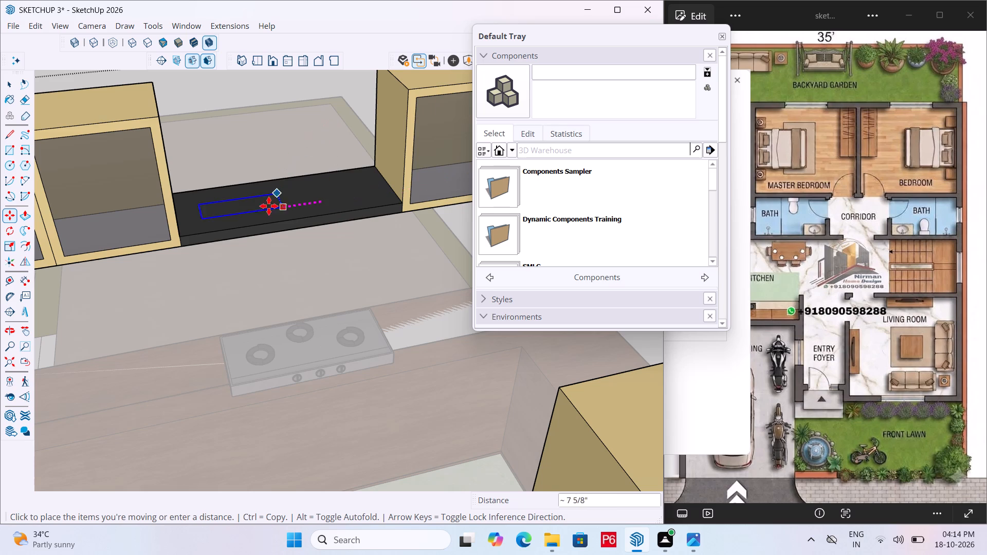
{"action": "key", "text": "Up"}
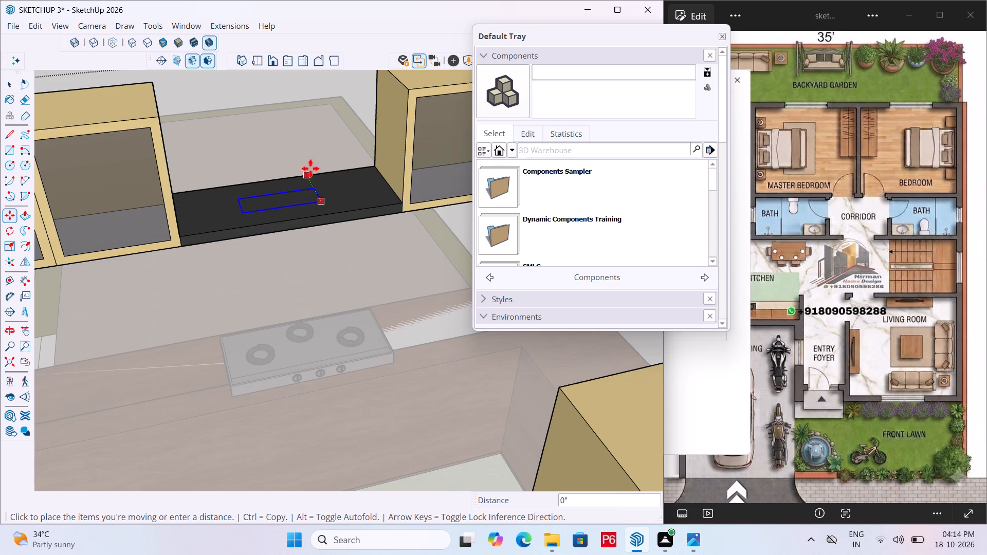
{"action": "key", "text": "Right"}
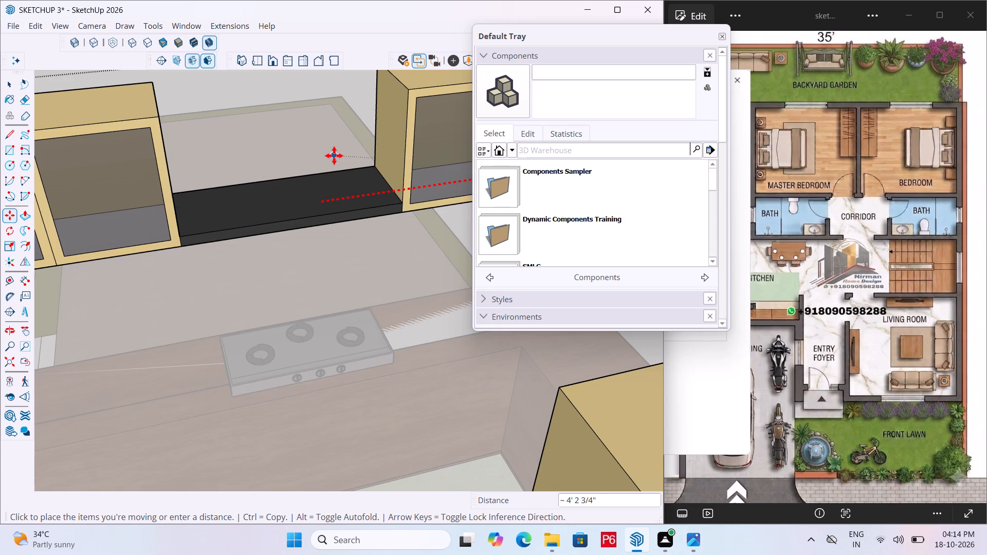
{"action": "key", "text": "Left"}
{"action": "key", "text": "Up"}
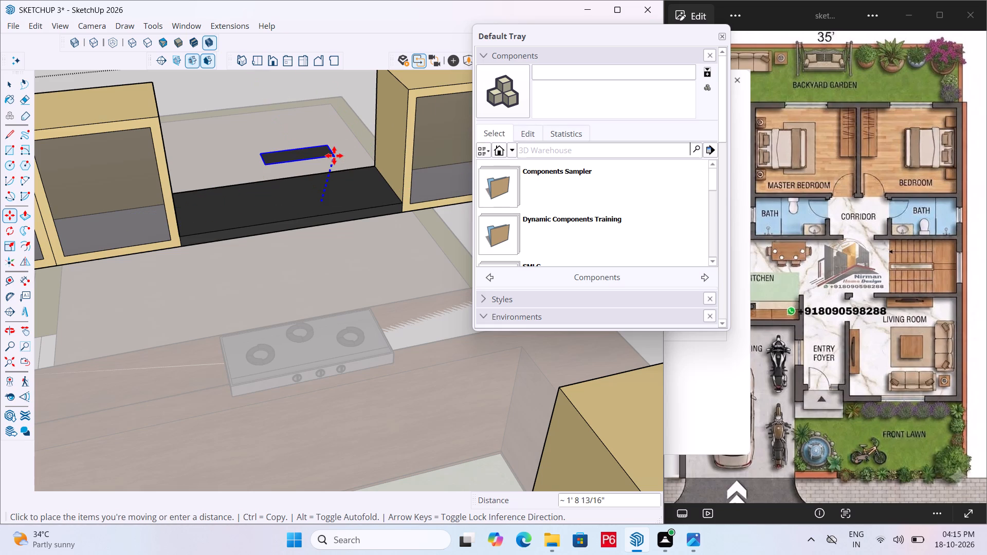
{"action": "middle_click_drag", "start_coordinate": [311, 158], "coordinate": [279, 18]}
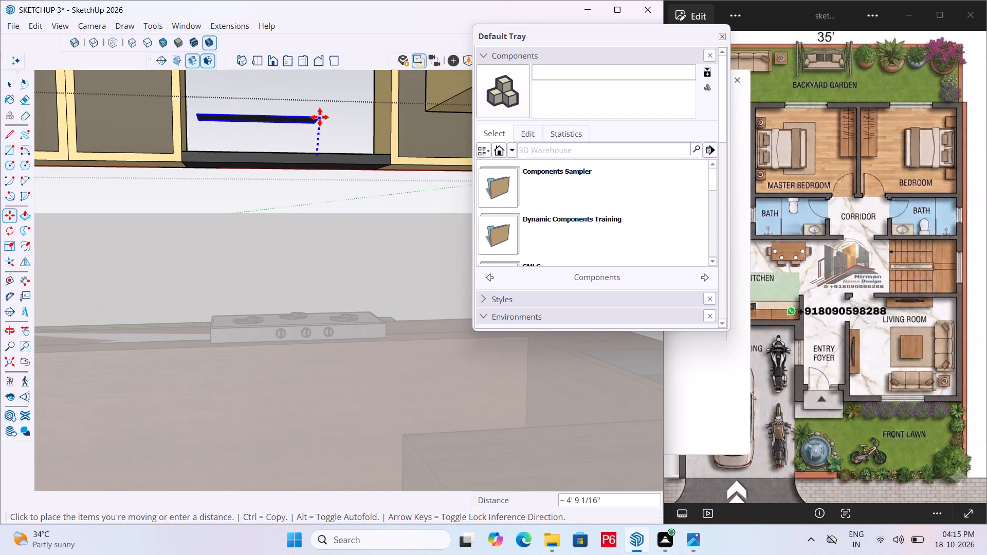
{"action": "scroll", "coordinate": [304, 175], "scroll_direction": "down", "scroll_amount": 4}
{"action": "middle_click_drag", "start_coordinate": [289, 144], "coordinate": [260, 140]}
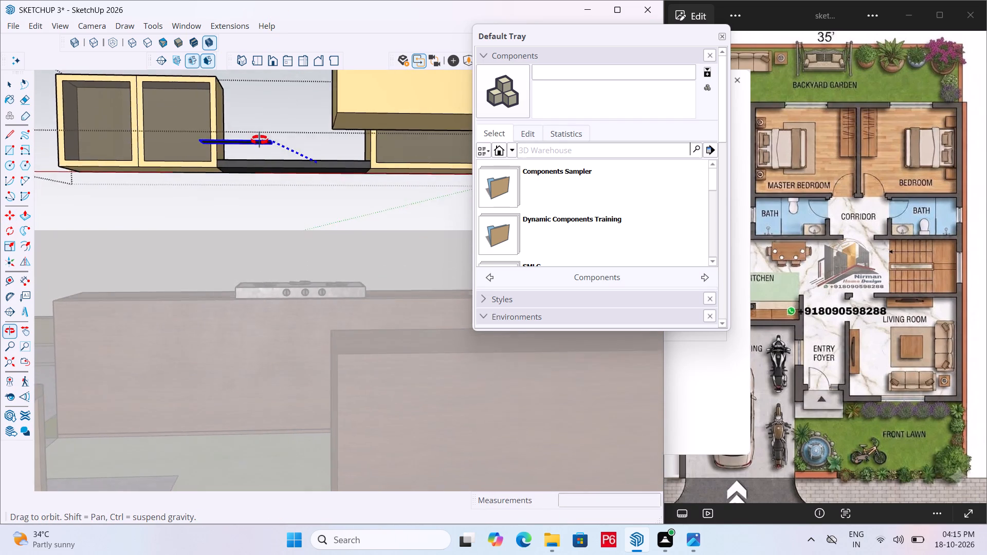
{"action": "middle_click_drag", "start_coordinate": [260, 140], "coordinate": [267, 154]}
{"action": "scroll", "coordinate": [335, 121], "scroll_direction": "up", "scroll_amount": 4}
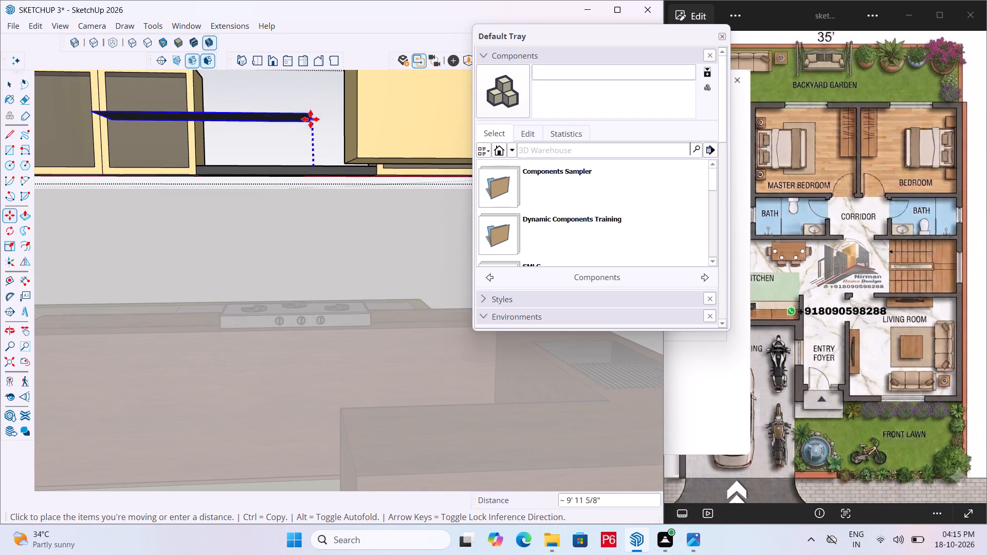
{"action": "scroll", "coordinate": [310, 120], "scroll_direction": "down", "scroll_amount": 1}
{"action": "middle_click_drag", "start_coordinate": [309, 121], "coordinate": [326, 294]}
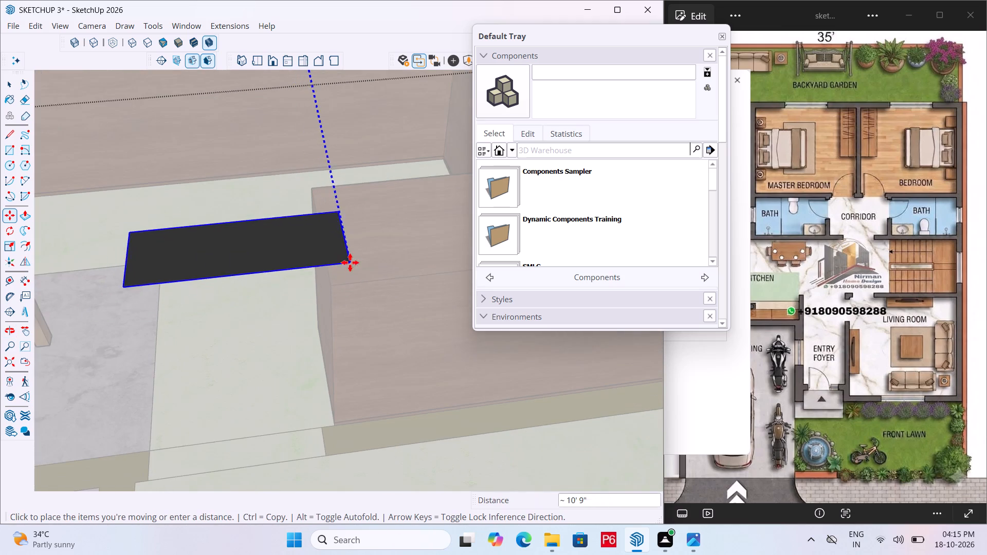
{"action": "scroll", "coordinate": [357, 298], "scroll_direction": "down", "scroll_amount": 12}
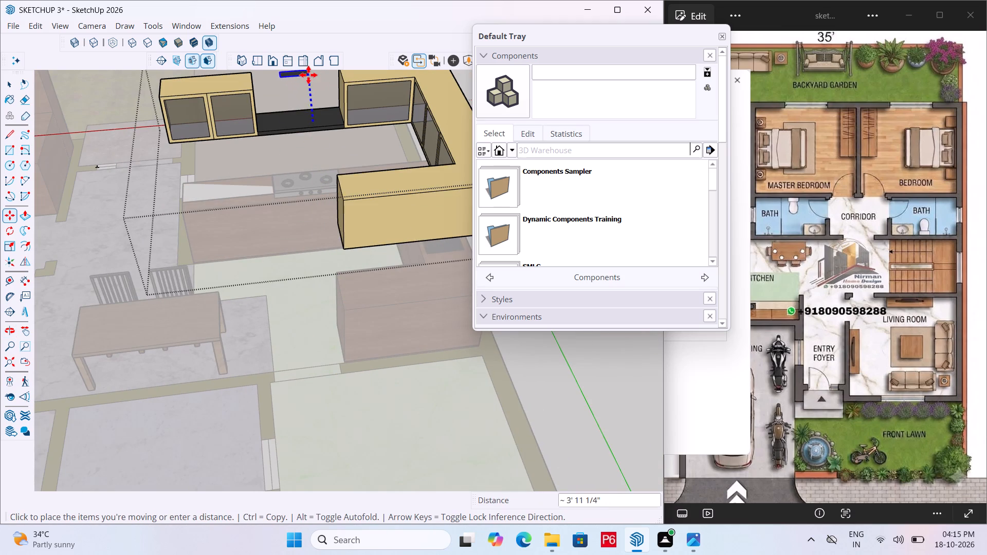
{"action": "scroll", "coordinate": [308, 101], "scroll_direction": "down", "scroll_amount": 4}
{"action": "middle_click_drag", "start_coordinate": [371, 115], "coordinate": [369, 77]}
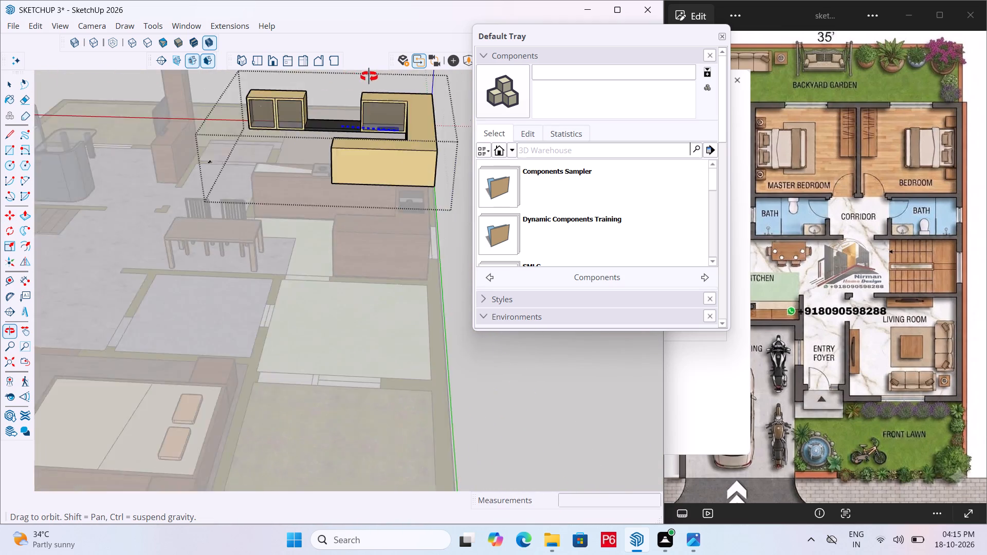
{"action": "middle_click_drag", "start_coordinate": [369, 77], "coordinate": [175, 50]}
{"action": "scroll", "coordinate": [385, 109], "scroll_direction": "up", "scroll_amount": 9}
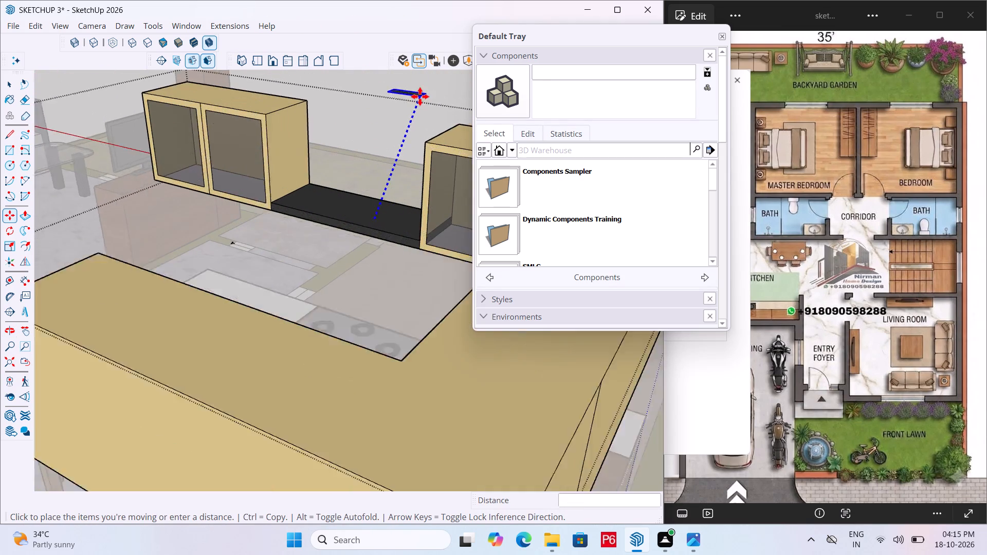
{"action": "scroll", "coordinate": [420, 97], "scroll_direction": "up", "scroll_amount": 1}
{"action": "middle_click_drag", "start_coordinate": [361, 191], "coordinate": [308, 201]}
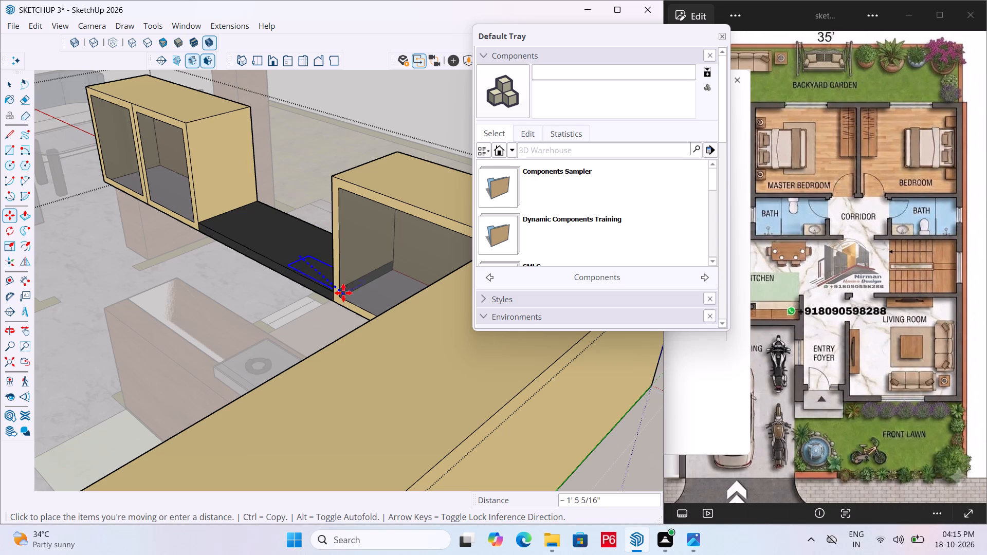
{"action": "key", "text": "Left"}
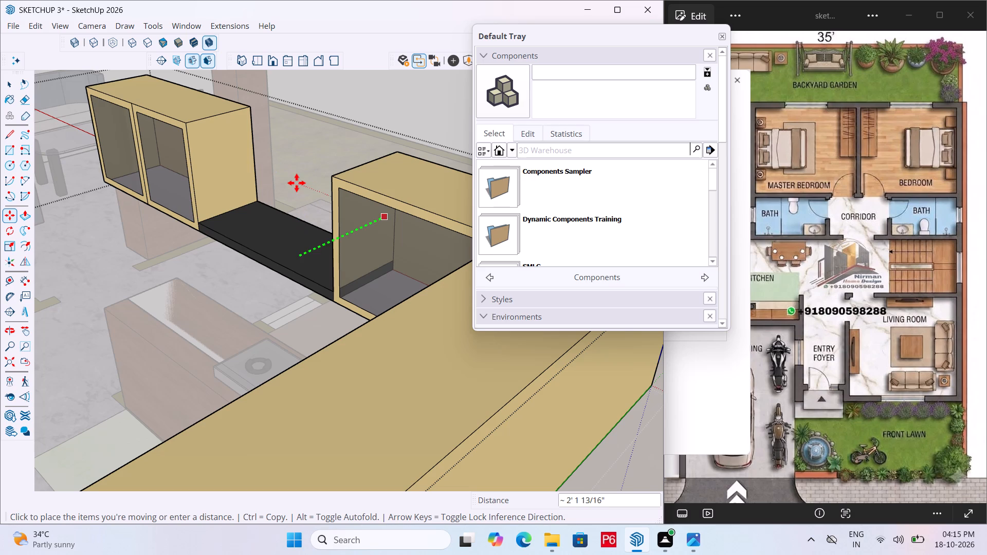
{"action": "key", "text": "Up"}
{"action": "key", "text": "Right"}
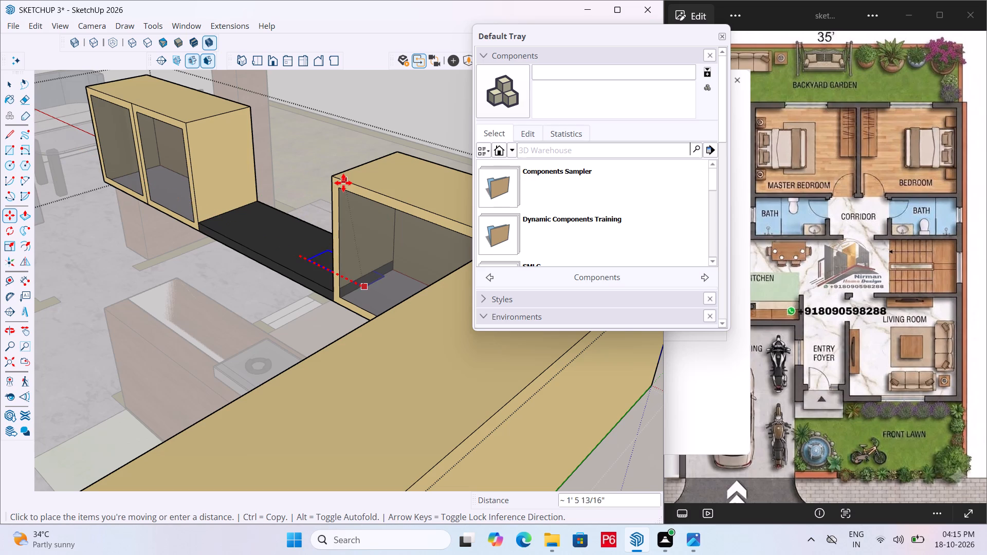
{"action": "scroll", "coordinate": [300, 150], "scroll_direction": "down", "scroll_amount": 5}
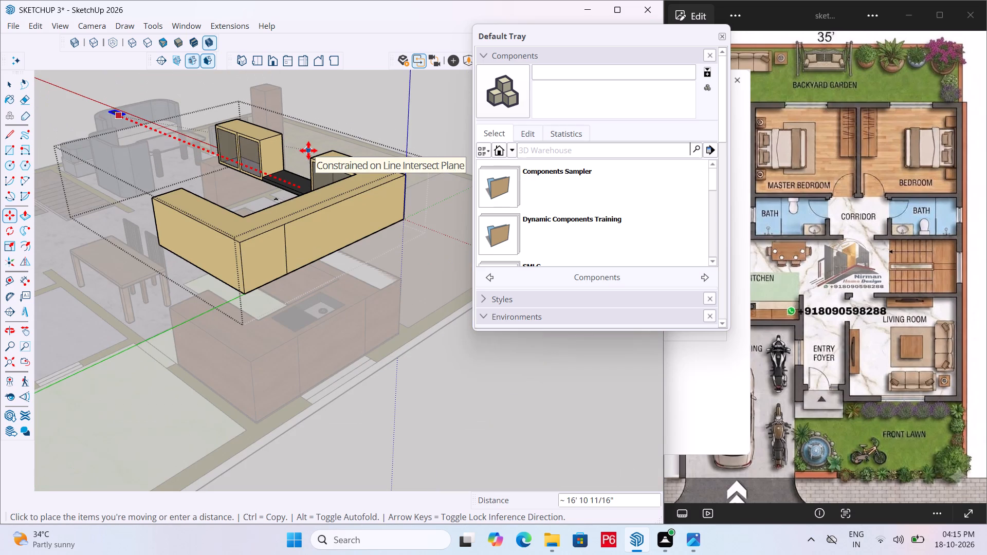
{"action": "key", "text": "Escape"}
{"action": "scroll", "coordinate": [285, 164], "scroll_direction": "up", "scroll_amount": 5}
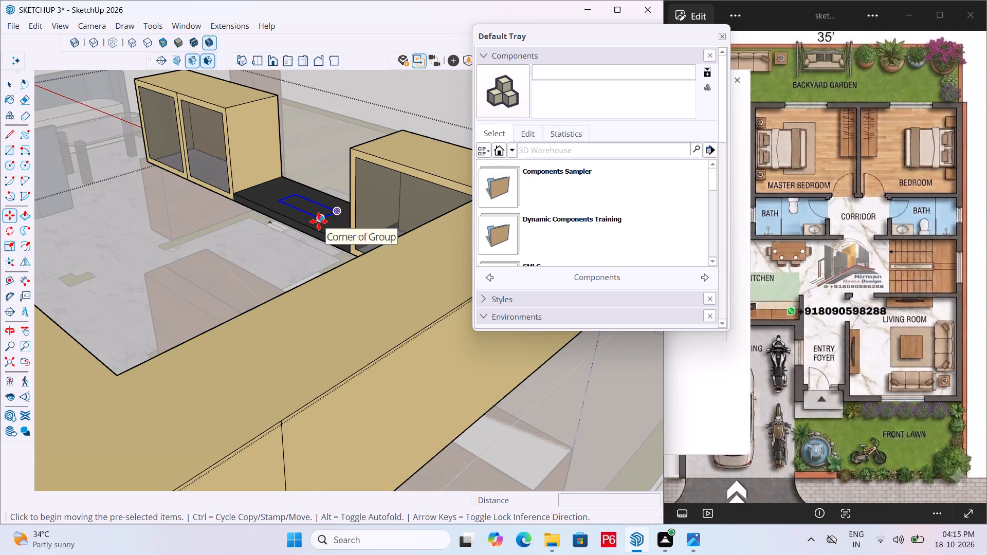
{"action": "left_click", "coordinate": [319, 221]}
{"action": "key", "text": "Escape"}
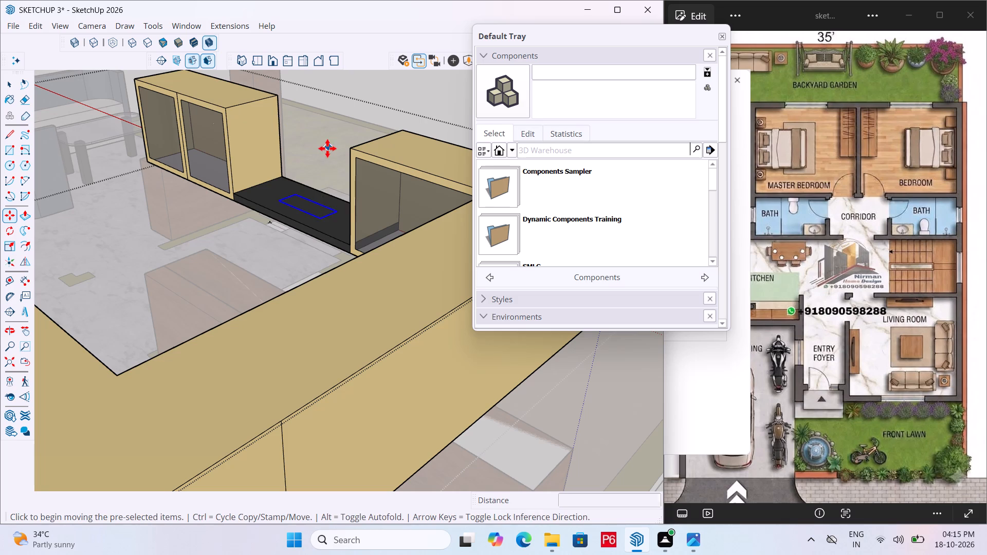
Undo the last three changes and delete the contents of the grouped rectangle on the black panel.
{"action": "key", "text": "ctrl+z"}
{"action": "key", "text": "ctrl+z"}
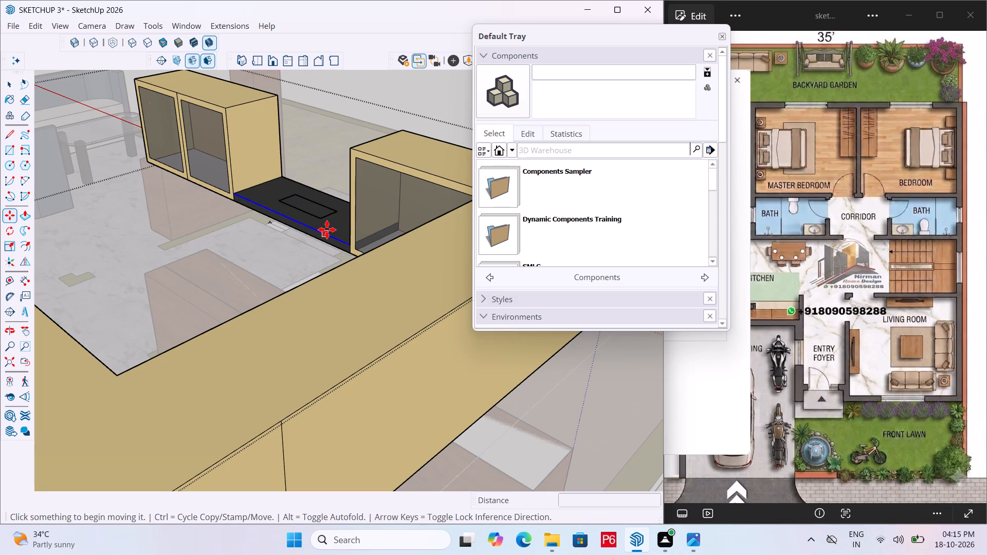
{"action": "key", "text": "ctrl+z"}
{"action": "scroll", "coordinate": [310, 199], "scroll_direction": "up", "scroll_amount": 4}
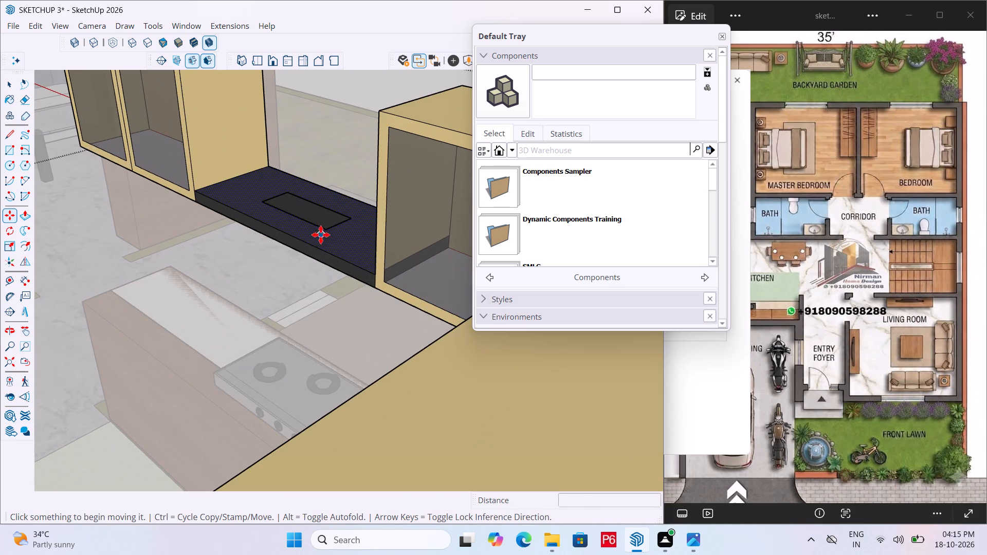
{"action": "key", "text": "space"}
{"action": "key", "text": "Escape"}
{"action": "left_click", "coordinate": [321, 217]}
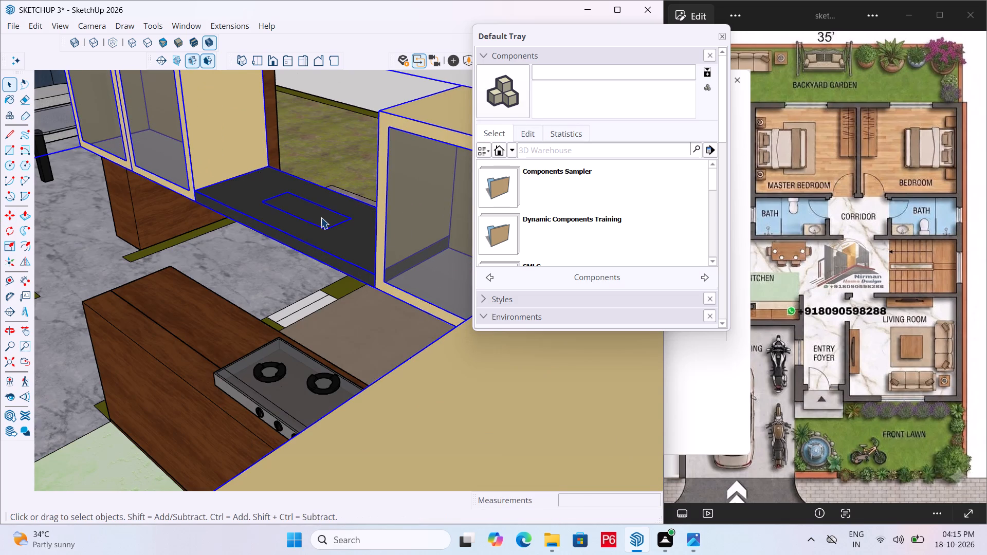
{"action": "double_click", "coordinate": [308, 211]}
{"action": "triple_click", "coordinate": [298, 208]}
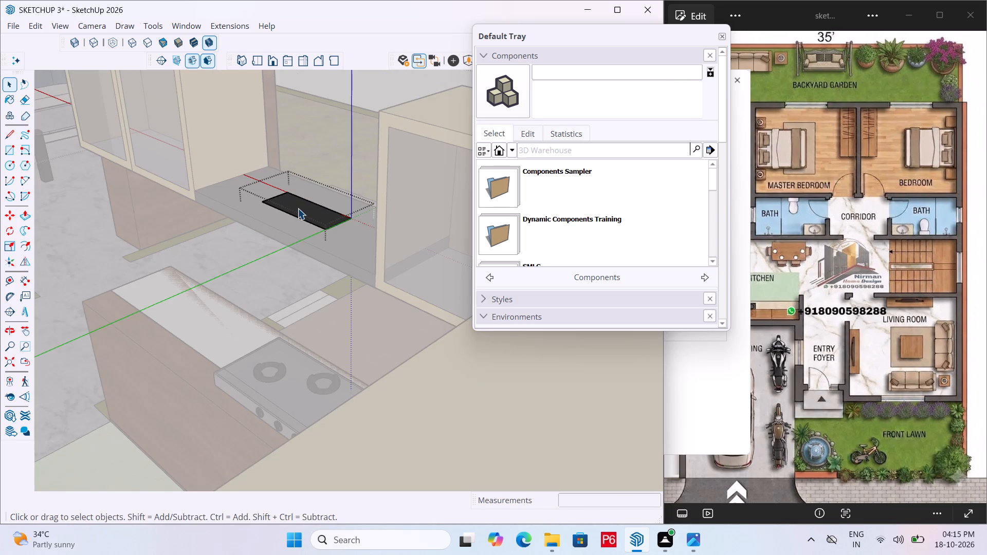
{"action": "key", "text": "Delete"}
{"action": "scroll", "coordinate": [309, 210], "scroll_direction": "down", "scroll_amount": 5}
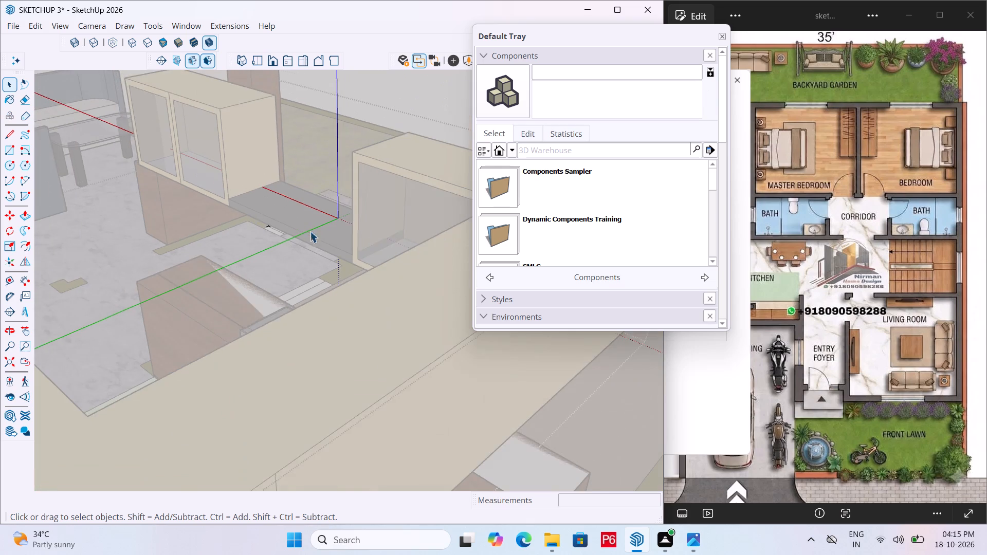
{"action": "key", "text": "space"}
{"action": "left_click", "coordinate": [365, 97]}
Draw a rectangle about 1' 2" by 7" in the middle of the black panel's top face, between the glazed overhead cabinets.
{"action": "middle_click_drag", "start_coordinate": [308, 197], "coordinate": [463, 274]}
{"action": "scroll", "coordinate": [260, 282], "scroll_direction": "down", "scroll_amount": 5}
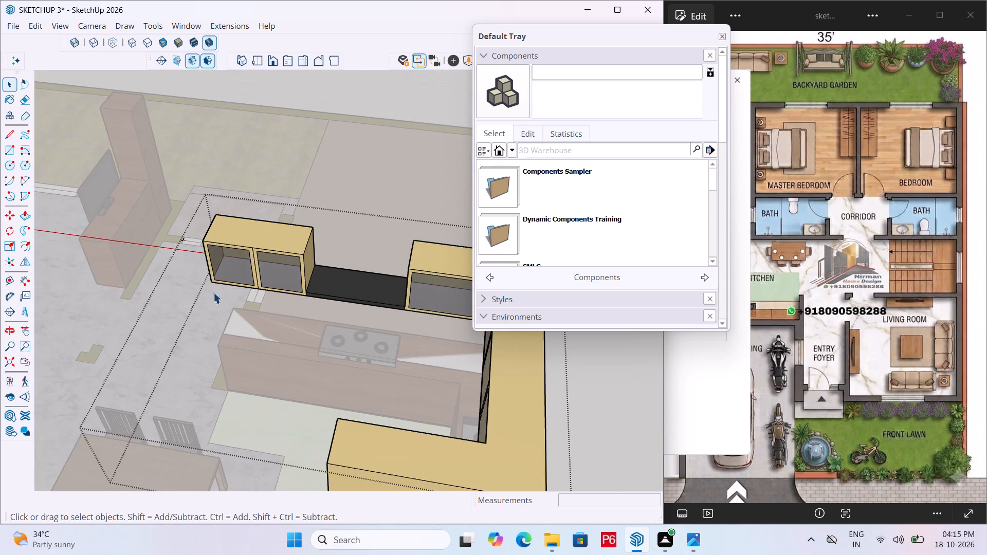
{"action": "scroll", "coordinate": [100, 241], "scroll_direction": "down", "scroll_amount": 4}
{"action": "middle_click_drag", "start_coordinate": [202, 302], "coordinate": [340, 314]}
{"action": "scroll", "coordinate": [237, 305], "scroll_direction": "up", "scroll_amount": 1}
{"action": "scroll", "coordinate": [334, 307], "scroll_direction": "up", "scroll_amount": 4}
{"action": "scroll", "coordinate": [273, 287], "scroll_direction": "up", "scroll_amount": 5}
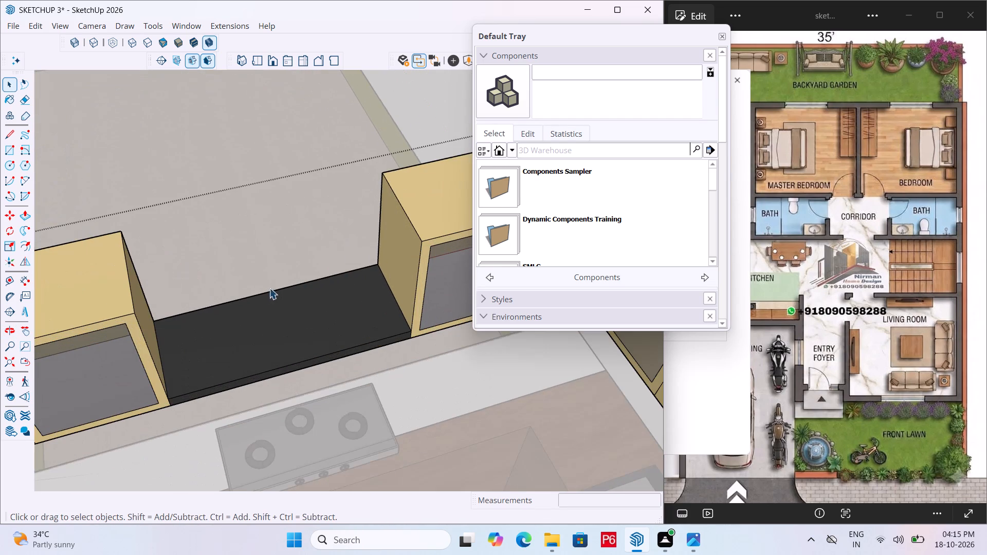
{"action": "key", "text": "r"}
{"action": "scroll", "coordinate": [232, 327], "scroll_direction": "up", "scroll_amount": 2}
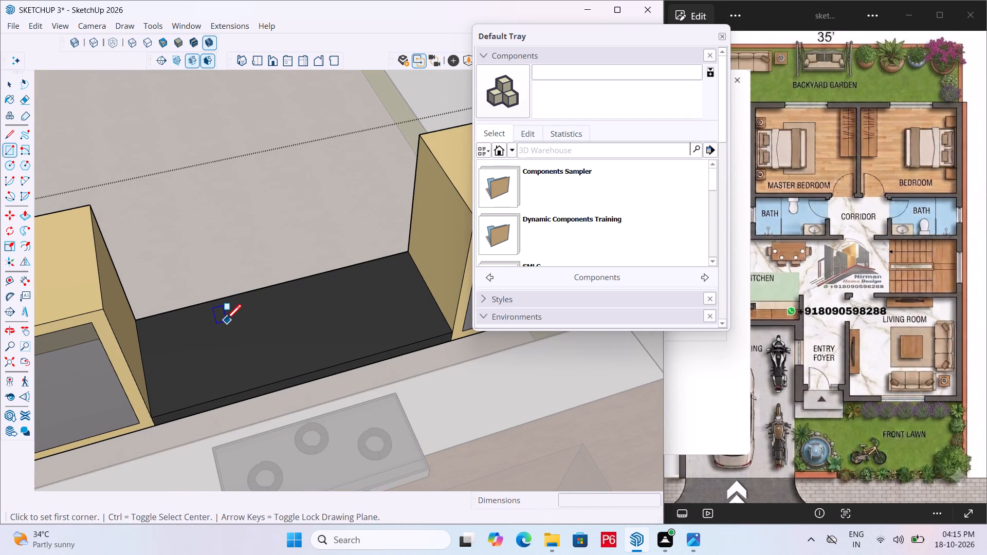
{"action": "left_click", "coordinate": [231, 320]}
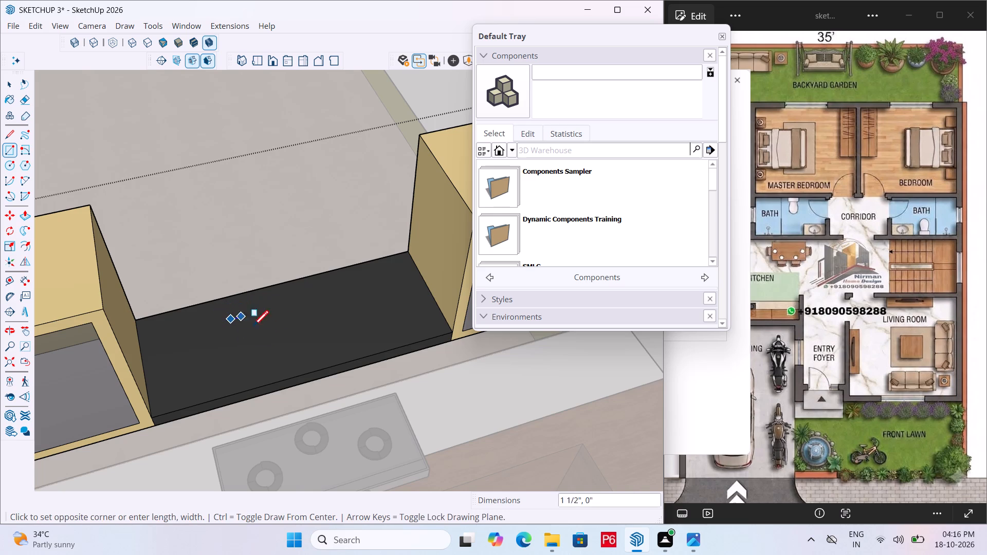
{"action": "left_click", "coordinate": [336, 330]}
Make the new rectangle with its edges a group and open that group for editing.
{"action": "key", "text": "space"}
{"action": "left_click", "coordinate": [310, 325]}
{"action": "double_click", "coordinate": [310, 325]}
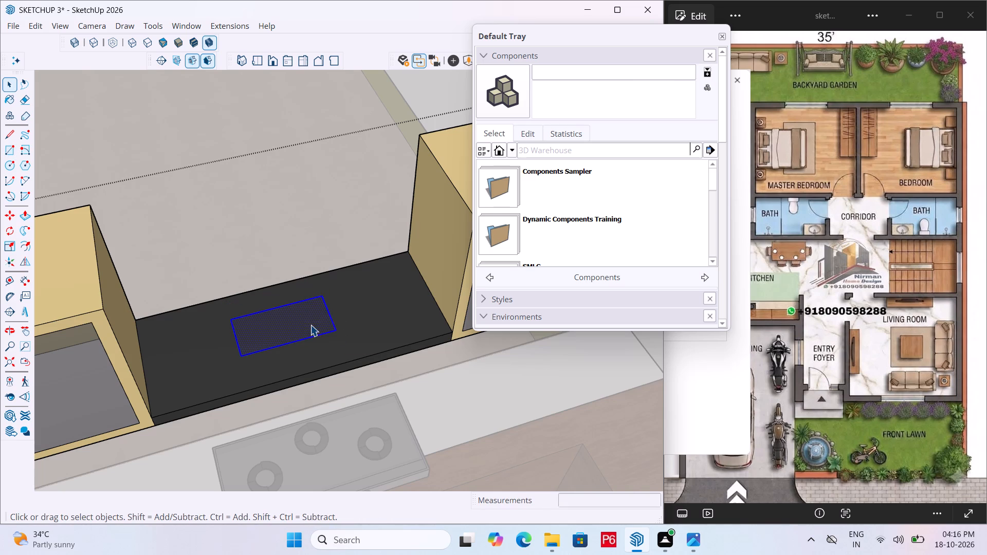
{"action": "right_click", "coordinate": [310, 325]}
{"action": "left_click", "coordinate": [390, 189]}
{"action": "left_click", "coordinate": [290, 327]}
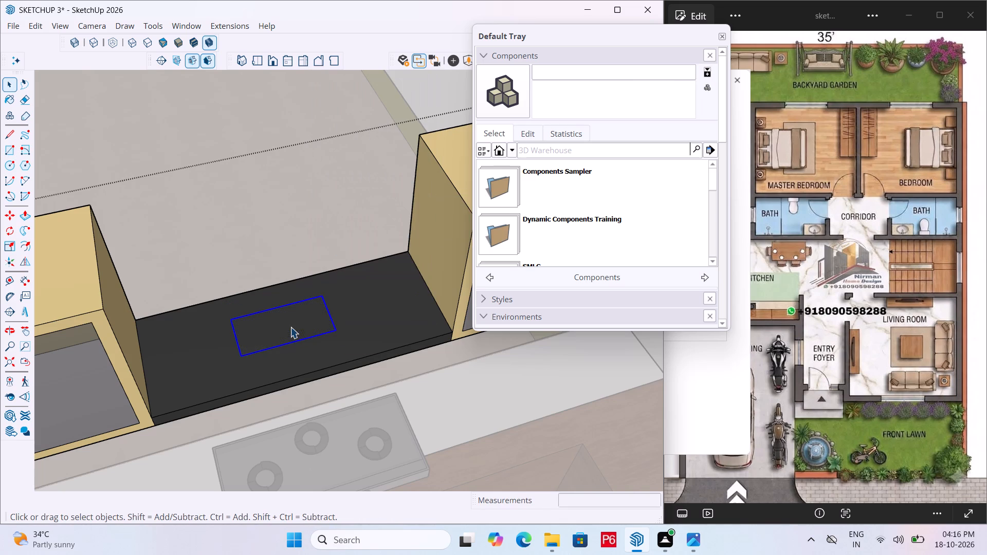
{"action": "double_click", "coordinate": [279, 325]}
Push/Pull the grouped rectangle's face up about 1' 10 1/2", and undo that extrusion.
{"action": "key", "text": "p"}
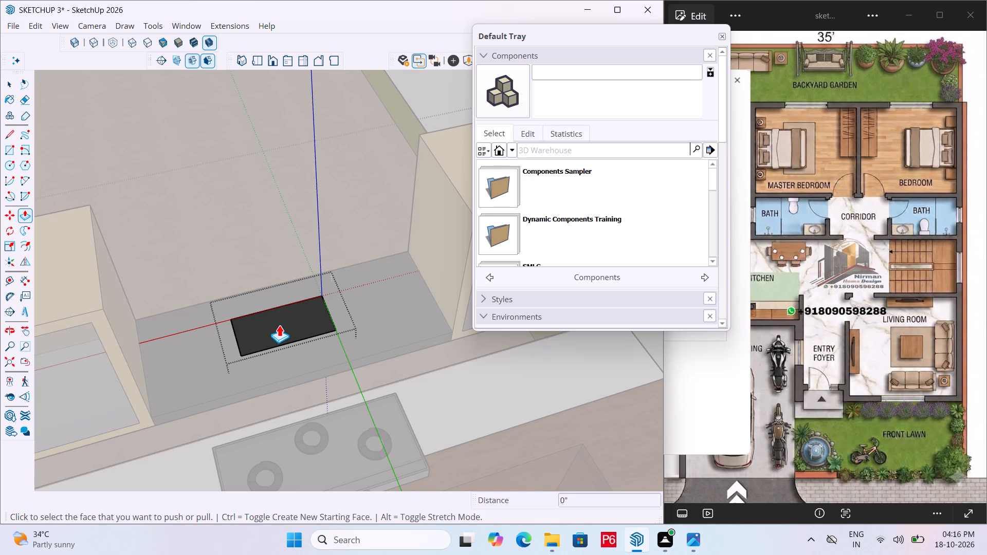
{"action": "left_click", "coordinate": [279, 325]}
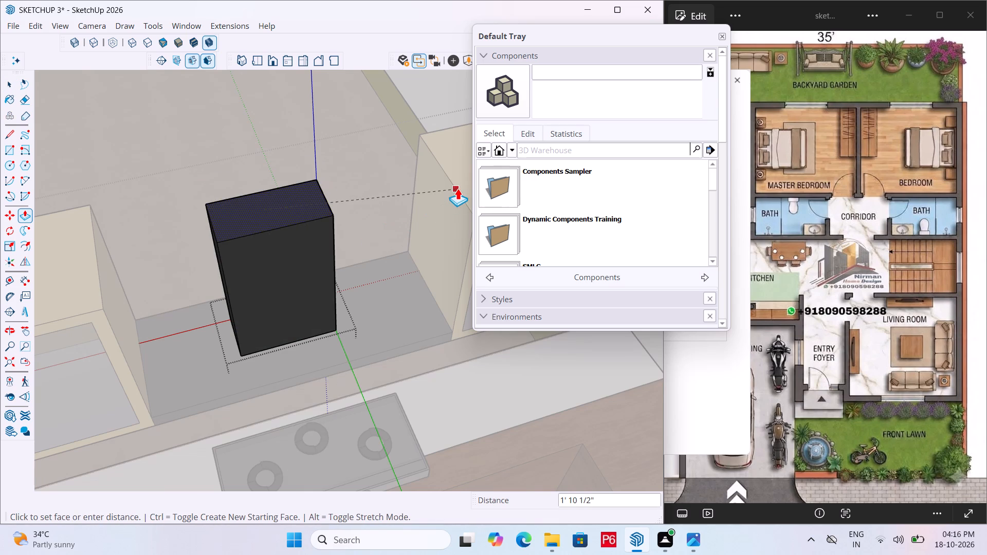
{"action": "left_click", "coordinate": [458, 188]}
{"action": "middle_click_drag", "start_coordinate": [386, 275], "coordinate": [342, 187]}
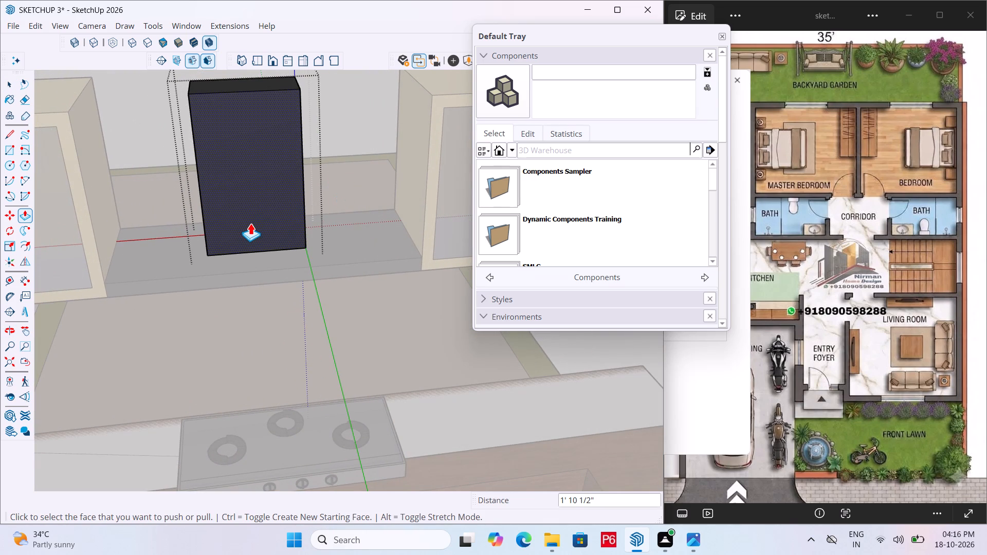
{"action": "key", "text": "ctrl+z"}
Push/Pull the grouped rectangle up about 6 1/8", and stack a second section about 1' 3 5/8" high on top of it.
{"action": "left_click", "coordinate": [252, 236]}
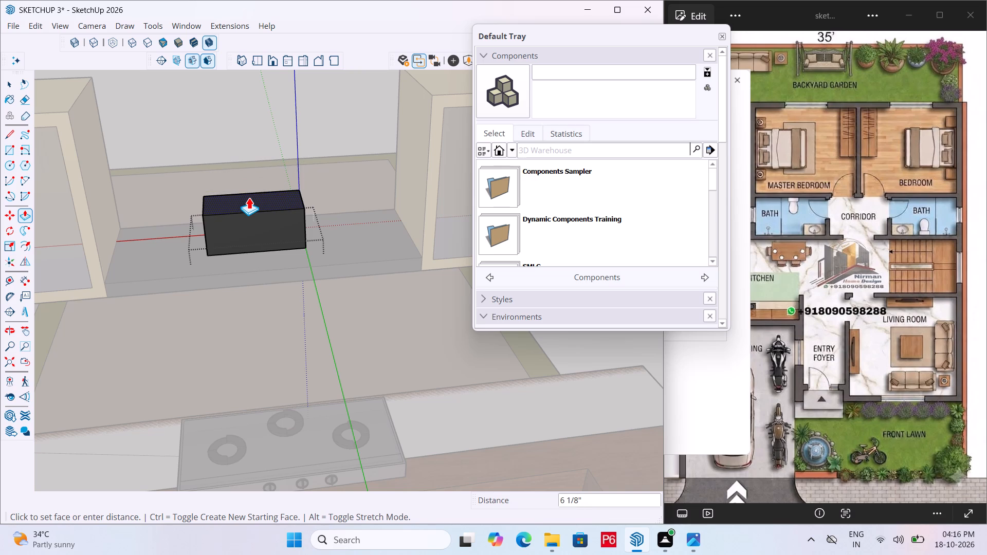
{"action": "left_click", "coordinate": [249, 197]}
{"action": "left_click", "coordinate": [252, 197], "text": "ctrl"}
{"action": "double_click", "coordinate": [239, 201]}
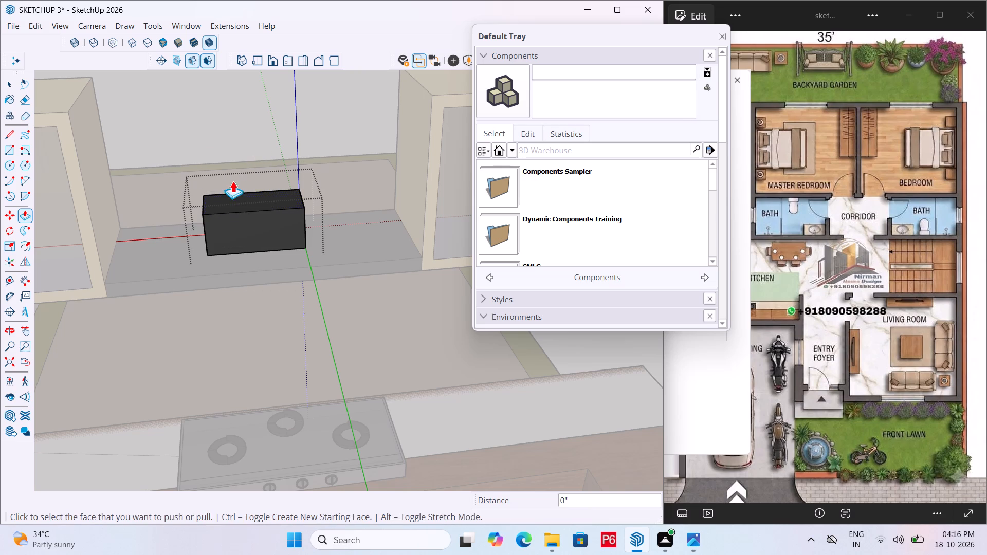
{"action": "left_click", "coordinate": [230, 206]}
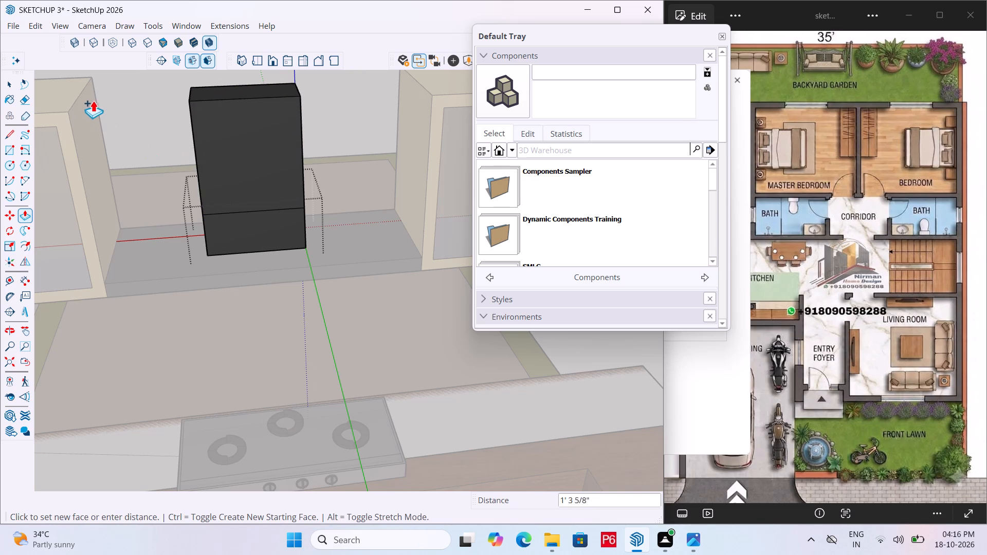
{"action": "left_click", "coordinate": [72, 95]}
Draw lines from the chimney's lower seam corners to the panel's front corners and along its front edge, forming the front sloped face.
{"action": "middle_click_drag", "start_coordinate": [213, 185], "coordinate": [300, 201]}
{"action": "key", "text": "l"}
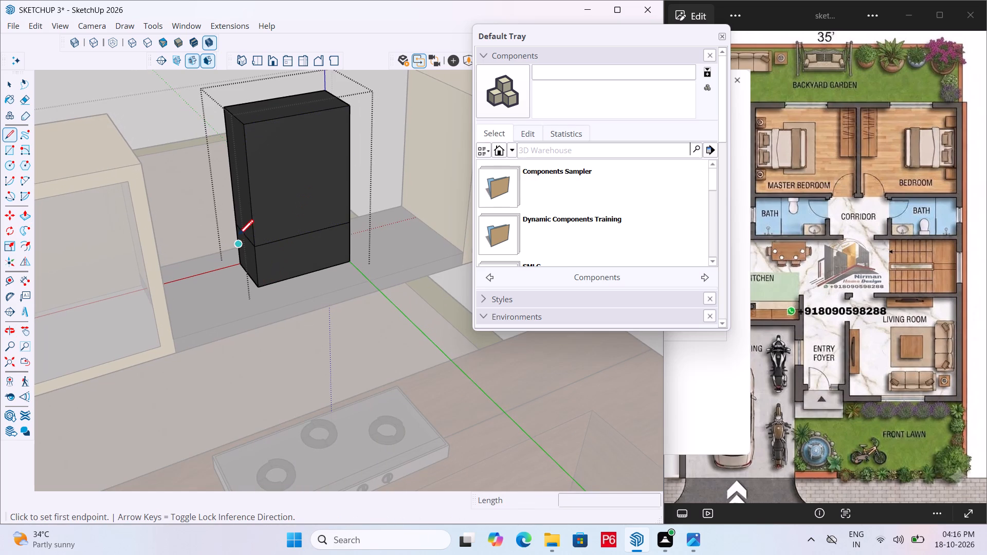
{"action": "left_click", "coordinate": [253, 240]}
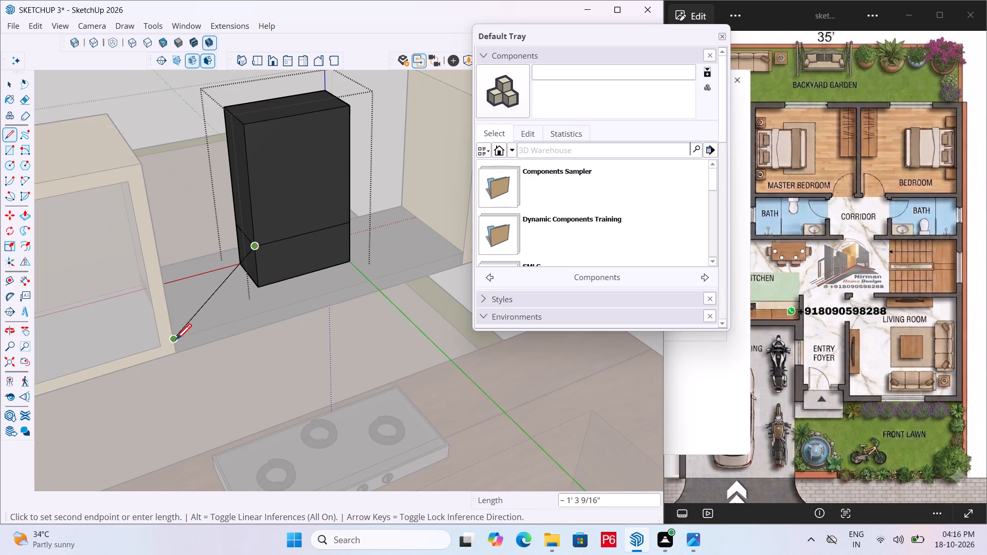
{"action": "left_click", "coordinate": [176, 341]}
{"action": "middle_click_drag", "start_coordinate": [349, 262], "coordinate": [103, 278]}
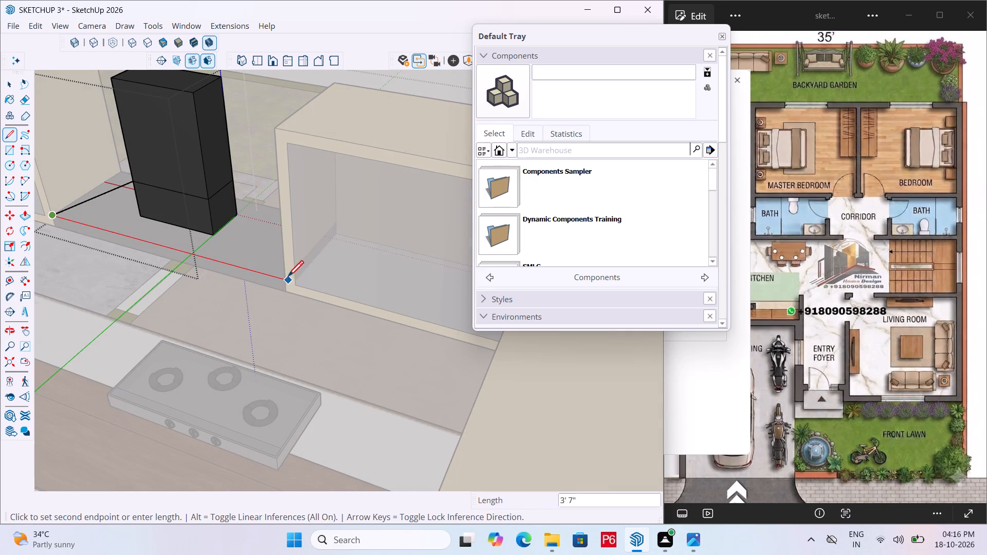
{"action": "left_click_drag", "start_coordinate": [284, 281], "coordinate": [283, 274]}
{"action": "left_click", "coordinate": [207, 200]}
Close the hood's right sloped face with lines along the panel's right edge and up to the chimney's rear seam corner.
{"action": "middle_click_drag", "start_coordinate": [339, 231], "coordinate": [47, 314]}
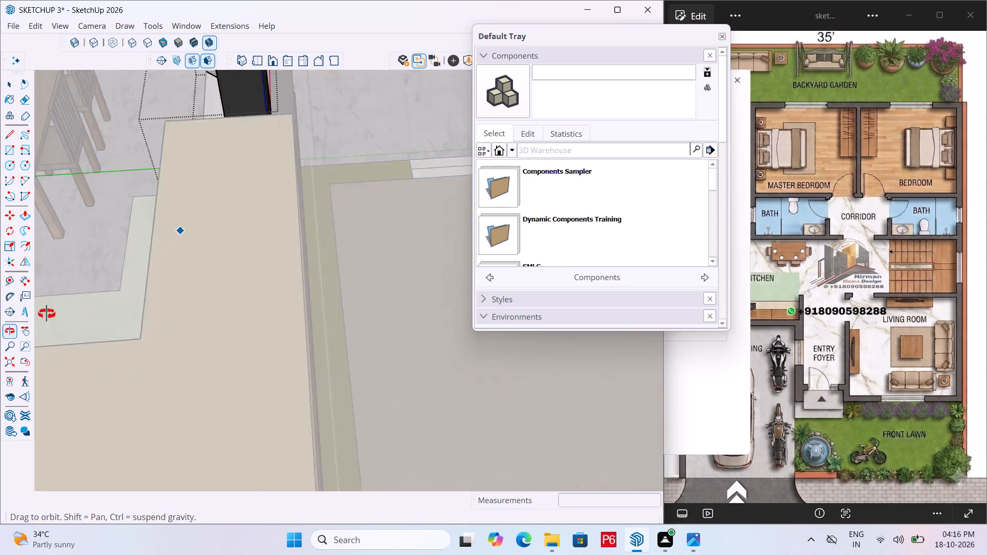
{"action": "middle_click_drag", "start_coordinate": [47, 314], "coordinate": [374, 360]}
{"action": "middle_click_drag", "start_coordinate": [250, 340], "coordinate": [415, 353]}
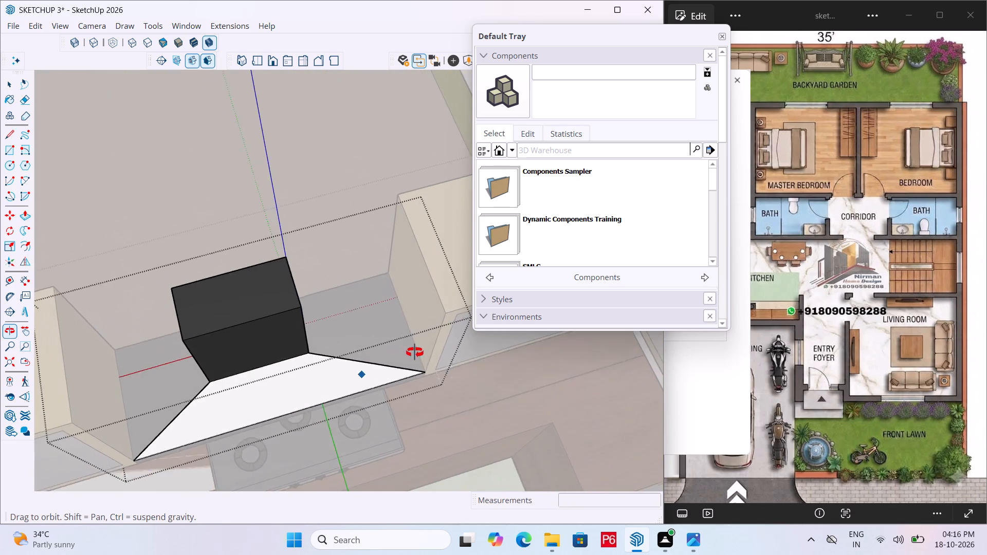
{"action": "middle_click_drag", "start_coordinate": [415, 353], "coordinate": [421, 353]}
{"action": "left_click_drag", "start_coordinate": [428, 372], "coordinate": [427, 351]}
{"action": "left_click", "coordinate": [393, 267]}
{"action": "middle_click_drag", "start_coordinate": [404, 285], "coordinate": [6, 300]}
{"action": "left_click", "coordinate": [208, 165]}
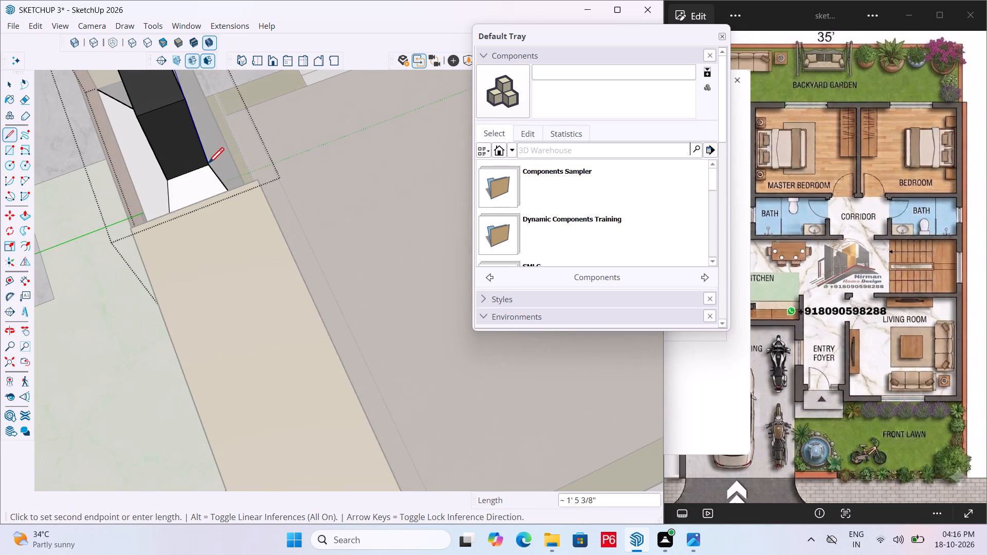
Draw a line along the panel's back edge between its two rear corners.
{"action": "middle_click_drag", "start_coordinate": [270, 210], "coordinate": [6, 261]}
{"action": "scroll", "coordinate": [229, 293], "scroll_direction": "down", "scroll_amount": 6}
{"action": "middle_click_drag", "start_coordinate": [296, 307], "coordinate": [233, 161]}
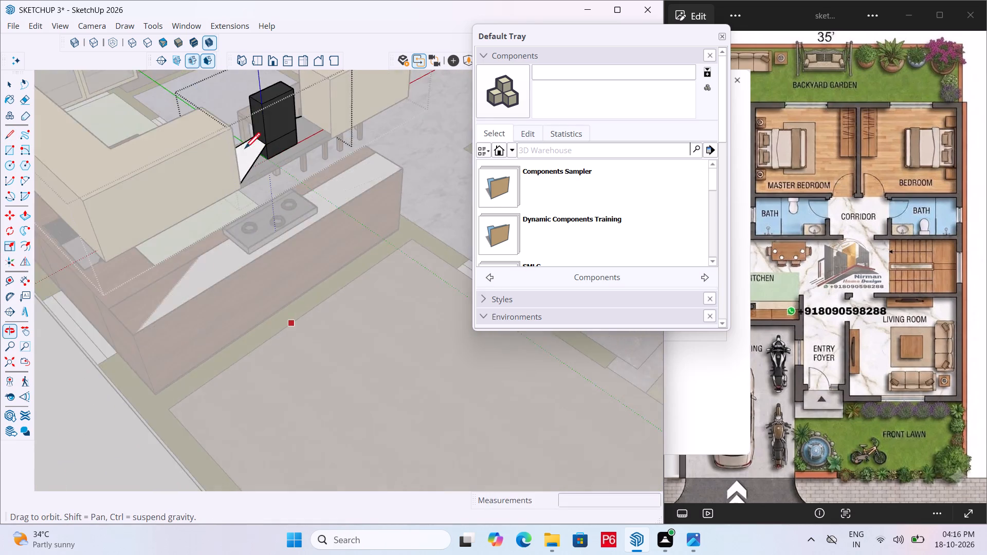
{"action": "scroll", "coordinate": [277, 127], "scroll_direction": "up", "scroll_amount": 8}
{"action": "middle_click_drag", "start_coordinate": [209, 269], "coordinate": [41, 291]}
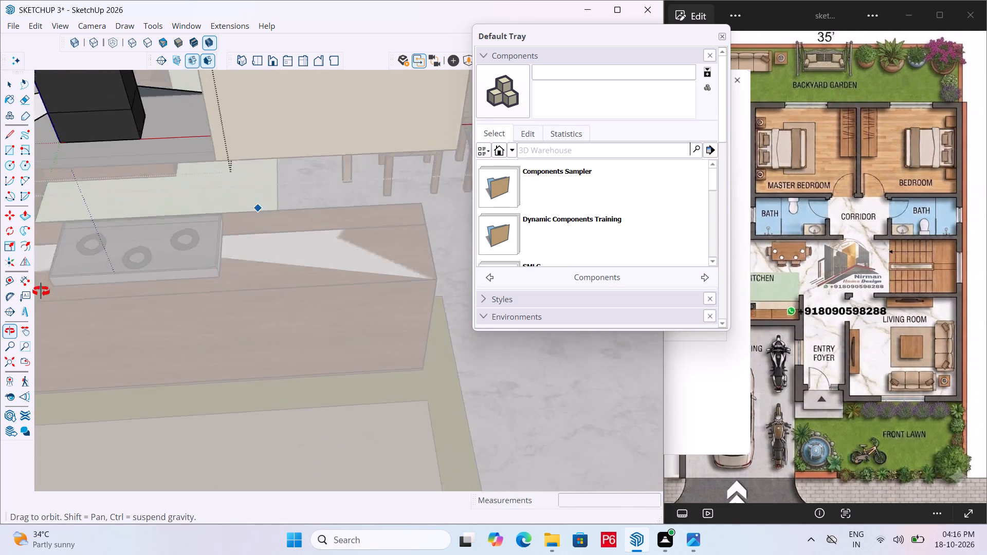
{"action": "middle_click_drag", "start_coordinate": [41, 291], "coordinate": [176, 297]}
{"action": "scroll", "coordinate": [371, 283], "scroll_direction": "down", "scroll_amount": 4}
{"action": "middle_click_drag", "start_coordinate": [401, 303], "coordinate": [261, 322]}
{"action": "scroll", "coordinate": [102, 238], "scroll_direction": "up", "scroll_amount": 4}
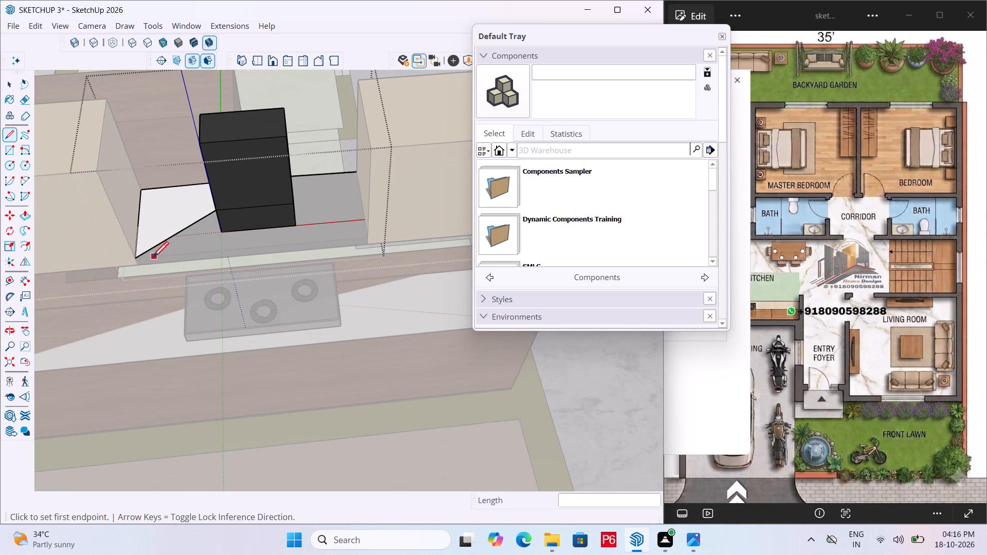
{"action": "left_click", "coordinate": [136, 260]}
{"action": "left_click_drag", "start_coordinate": [365, 235], "coordinate": [361, 228]}
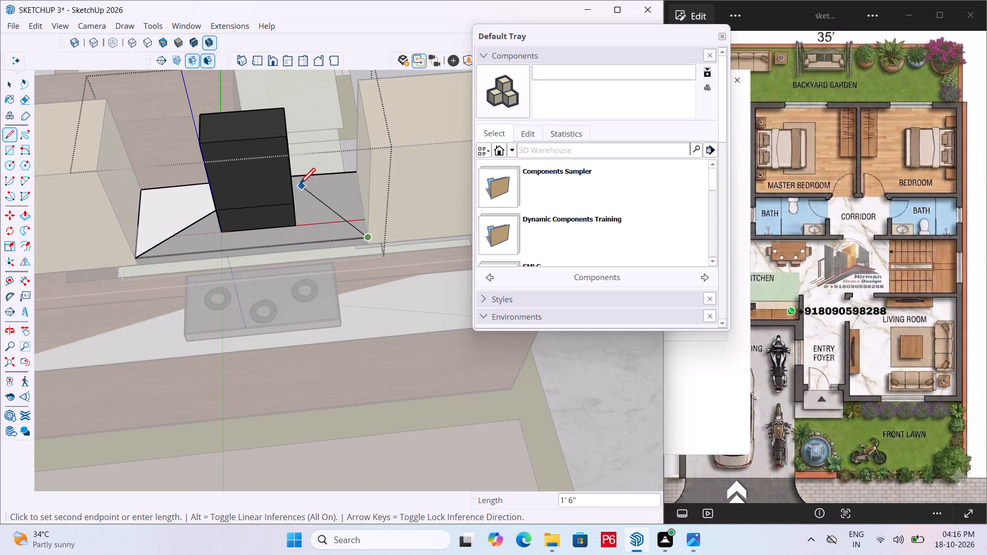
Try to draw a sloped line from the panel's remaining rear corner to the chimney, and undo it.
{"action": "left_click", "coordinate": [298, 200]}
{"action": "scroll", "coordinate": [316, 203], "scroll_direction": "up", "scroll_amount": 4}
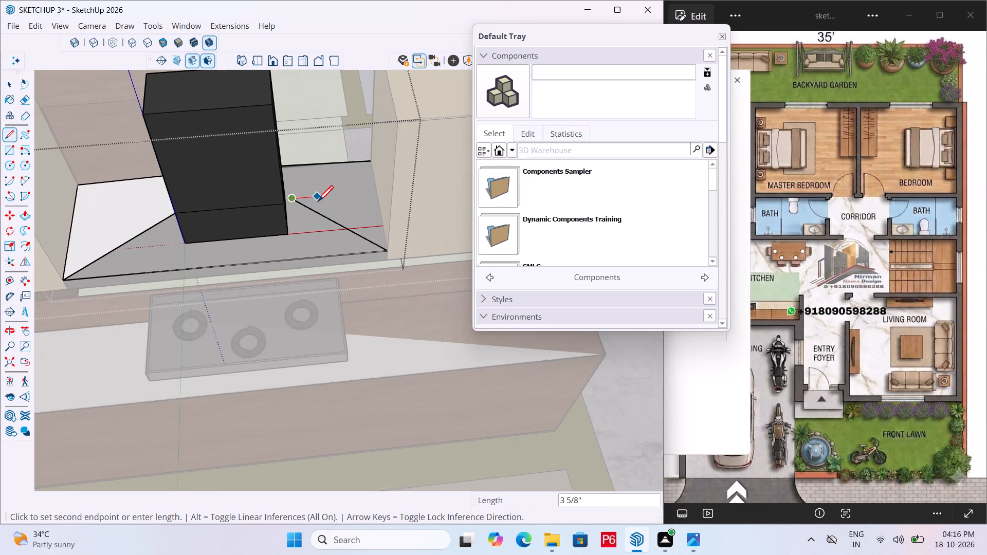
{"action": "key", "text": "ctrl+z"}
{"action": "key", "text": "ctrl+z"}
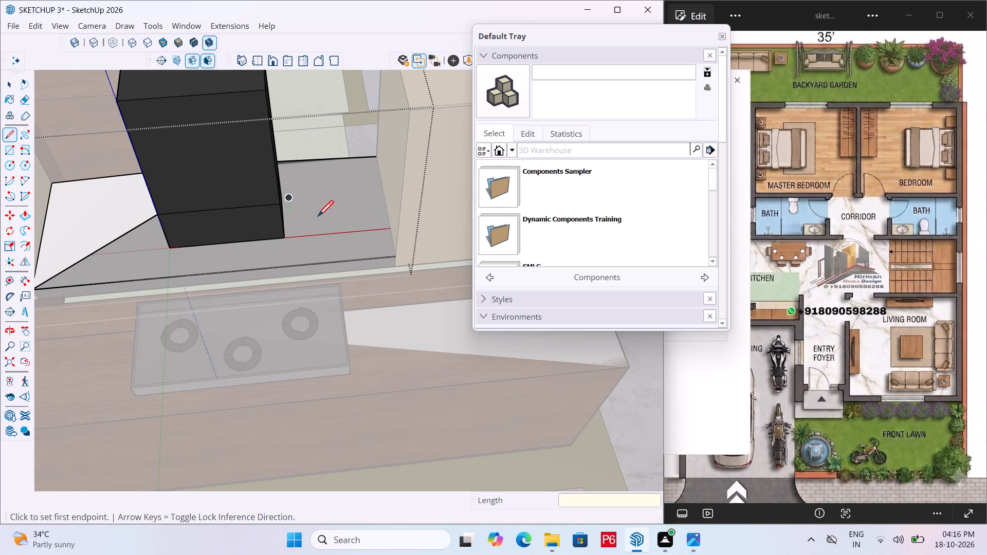
Draw the sloped line from that rear corner to the chimney's seam corner and trace the panel's left edge, closing the remaining sloped faces.
{"action": "left_click_drag", "start_coordinate": [393, 258], "coordinate": [388, 246]}
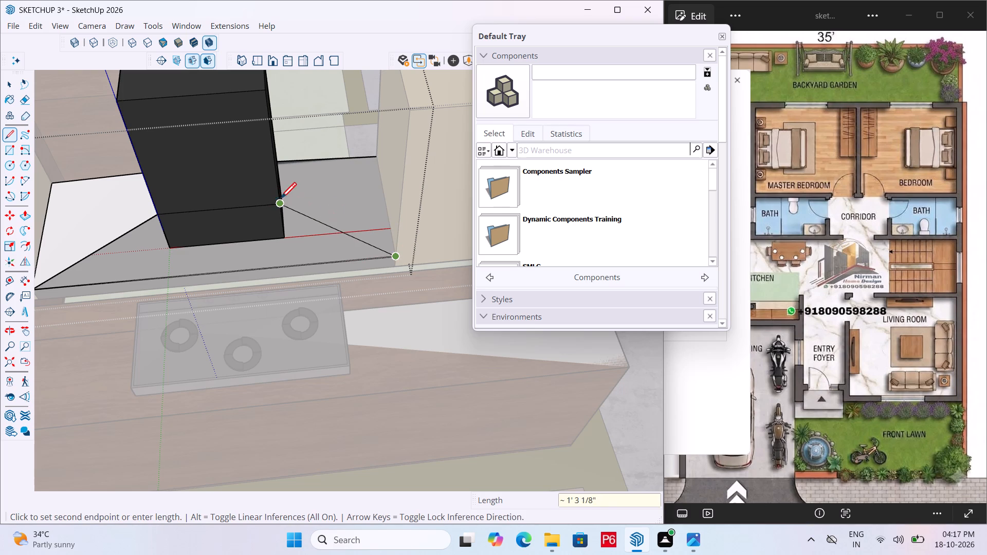
{"action": "left_click", "coordinate": [281, 200]}
{"action": "middle_click_drag", "start_coordinate": [392, 218], "coordinate": [371, 282]}
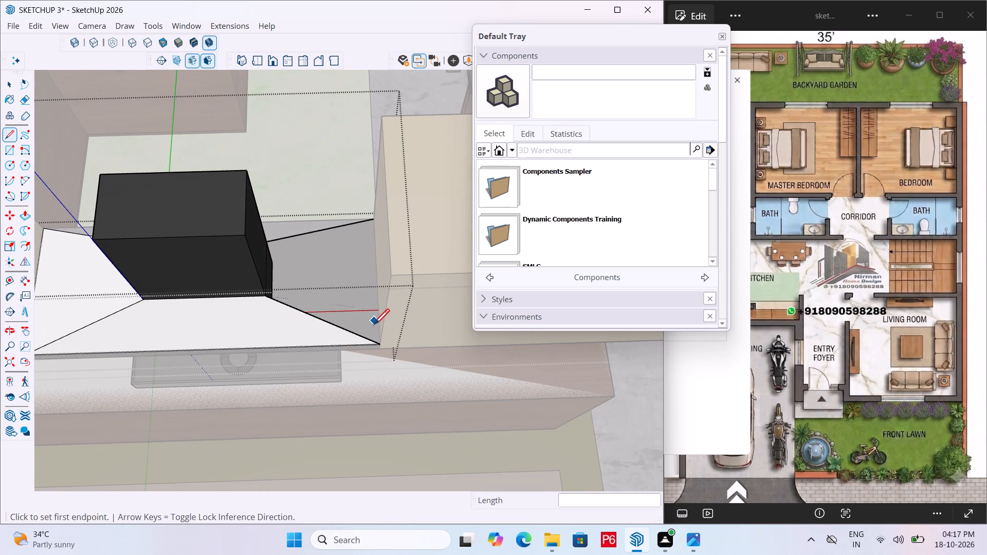
{"action": "left_click_drag", "start_coordinate": [375, 344], "coordinate": [377, 322]}
{"action": "left_click", "coordinate": [369, 220]}
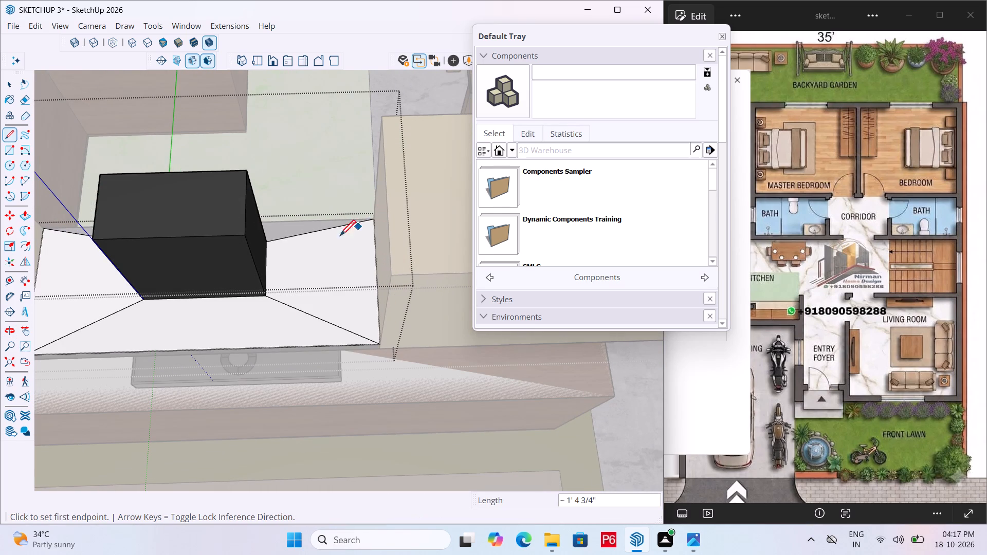
Save the model with the sloped hood.
{"action": "scroll", "coordinate": [287, 286], "scroll_direction": "down", "scroll_amount": 4}
{"action": "middle_click_drag", "start_coordinate": [201, 319], "coordinate": [614, 324]}
{"action": "scroll", "coordinate": [206, 260], "scroll_direction": "down", "scroll_amount": 5}
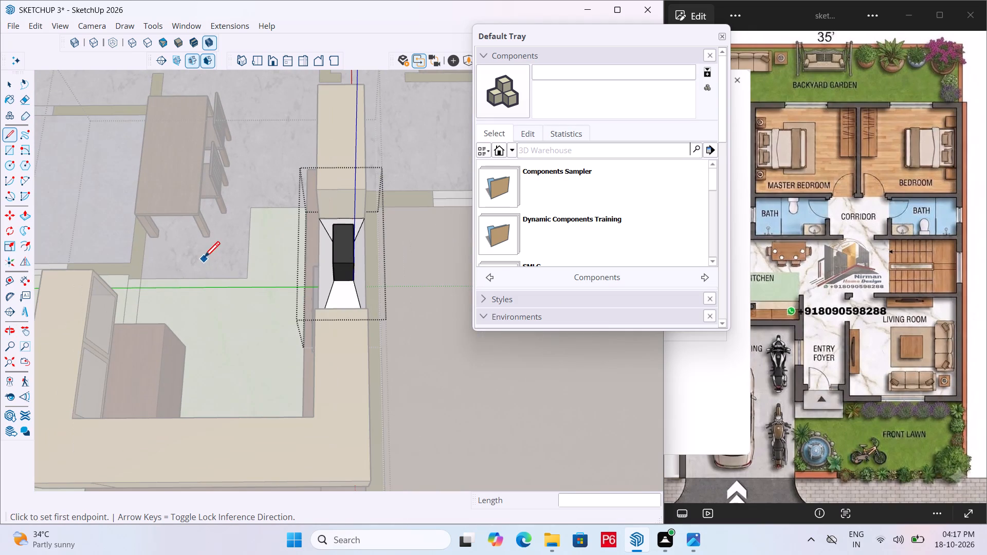
{"action": "key", "text": "ctrl+s"}
{"action": "key", "text": "ctrl+s"}
{"action": "key", "text": "ctrl+s"}
{"action": "key", "text": "ctrl+s"}
{"action": "key", "text": "ctrl+s"}
Bring up the Solid Colors collection of materials.
{"action": "middle_click_drag", "start_coordinate": [201, 267], "coordinate": [339, 269]}
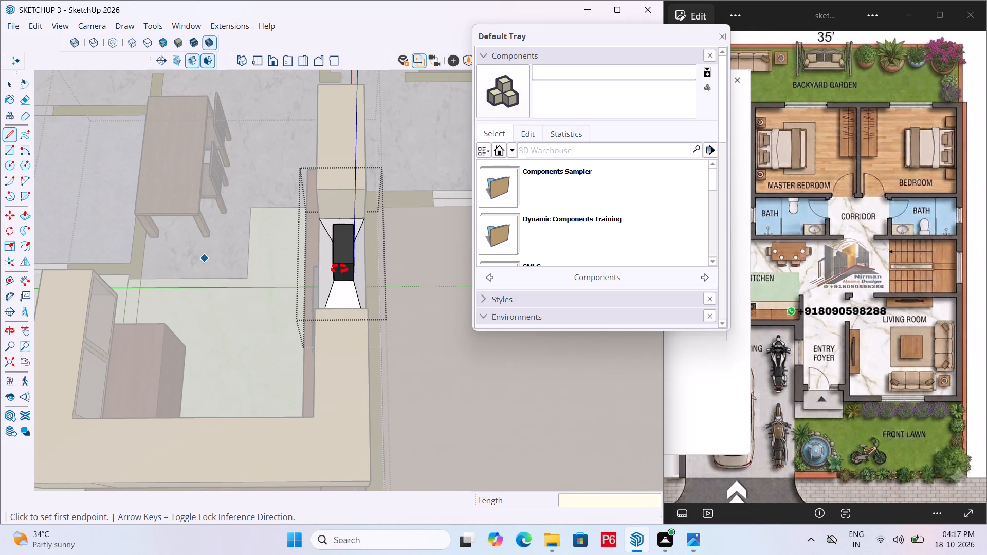
{"action": "middle_click_drag", "start_coordinate": [339, 269], "coordinate": [340, 269]}
{"action": "scroll", "coordinate": [162, 282], "scroll_direction": "down", "scroll_amount": 6}
{"action": "middle_click_drag", "start_coordinate": [236, 295], "coordinate": [417, 210]}
{"action": "scroll", "coordinate": [417, 210], "scroll_direction": "up", "scroll_amount": 2}
{"action": "middle_click_drag", "start_coordinate": [291, 336], "coordinate": [291, 320]}
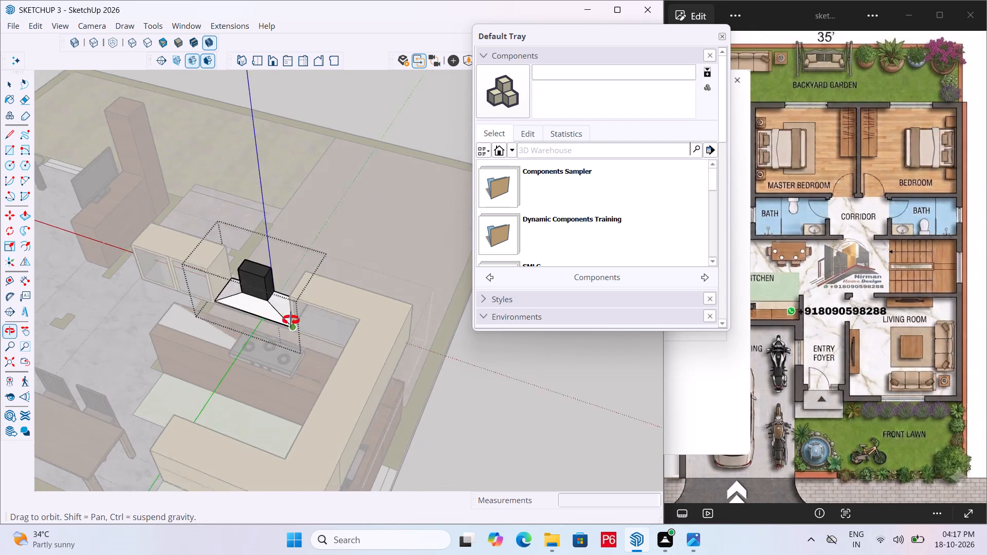
{"action": "middle_click_drag", "start_coordinate": [291, 320], "coordinate": [330, 223]}
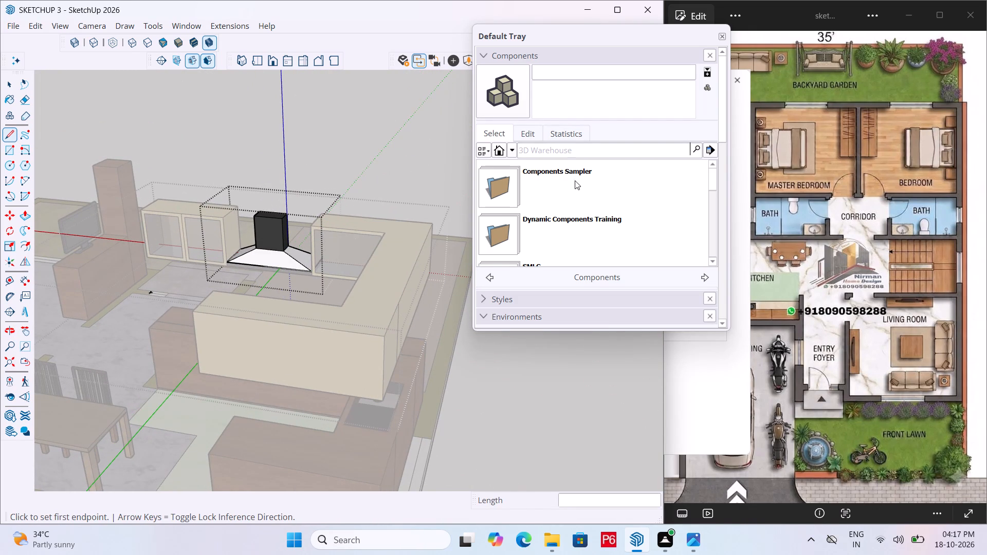
{"action": "scroll", "coordinate": [612, 217], "scroll_direction": "down", "scroll_amount": 15}
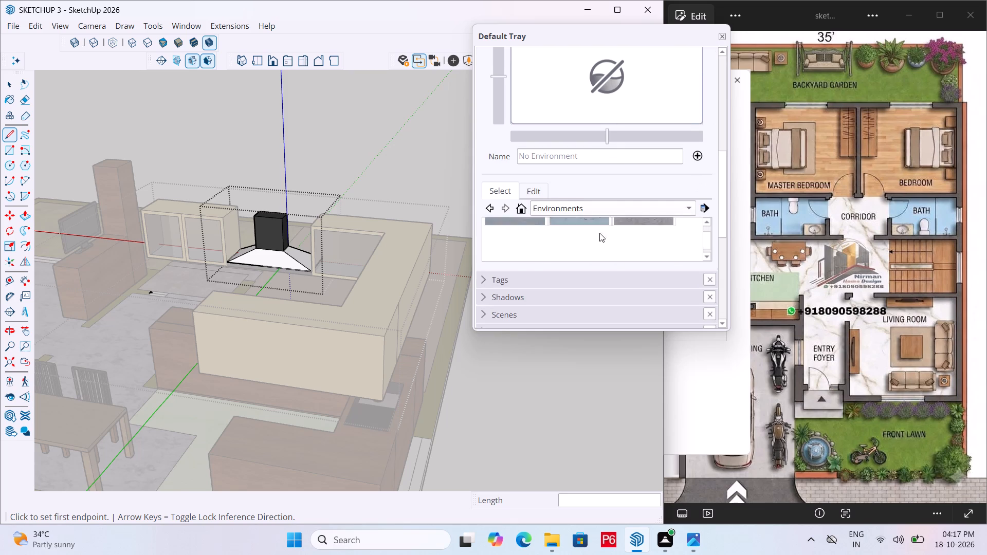
{"action": "scroll", "coordinate": [599, 233], "scroll_direction": "down", "scroll_amount": 12}
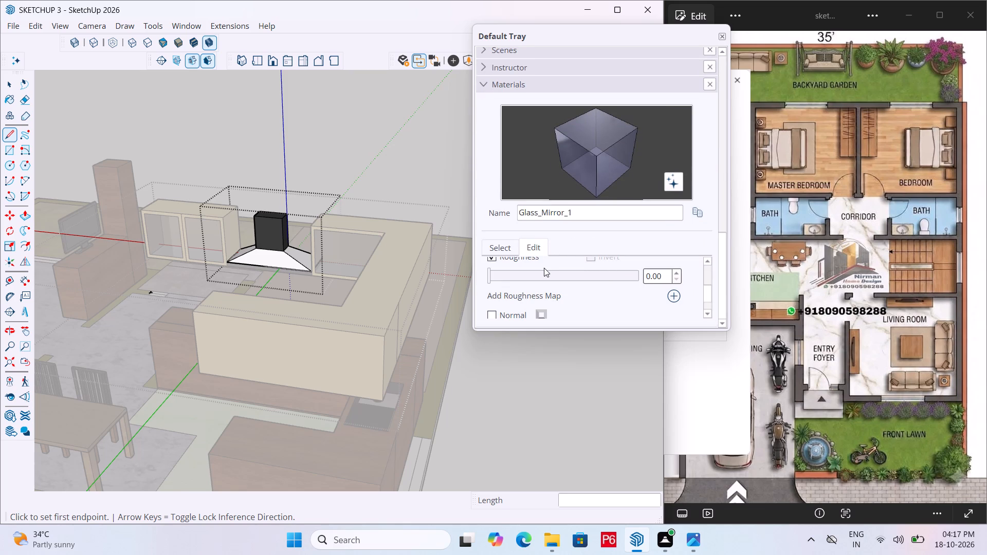
{"action": "scroll", "coordinate": [559, 266], "scroll_direction": "down", "scroll_amount": 5}
{"action": "scroll", "coordinate": [600, 260], "scroll_direction": "up", "scroll_amount": 4}
{"action": "scroll", "coordinate": [597, 207], "scroll_direction": "down", "scroll_amount": 5}
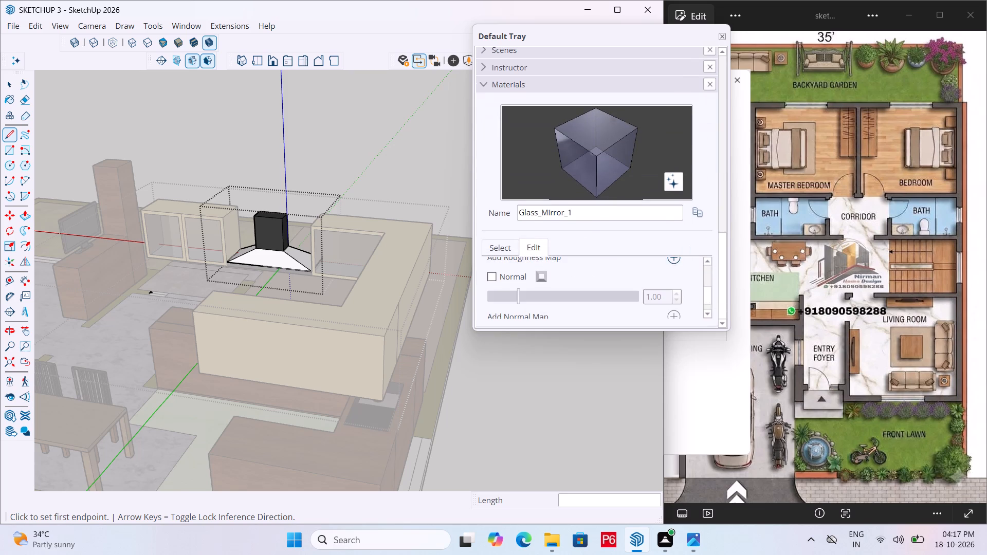
{"action": "left_click", "coordinate": [506, 251]}
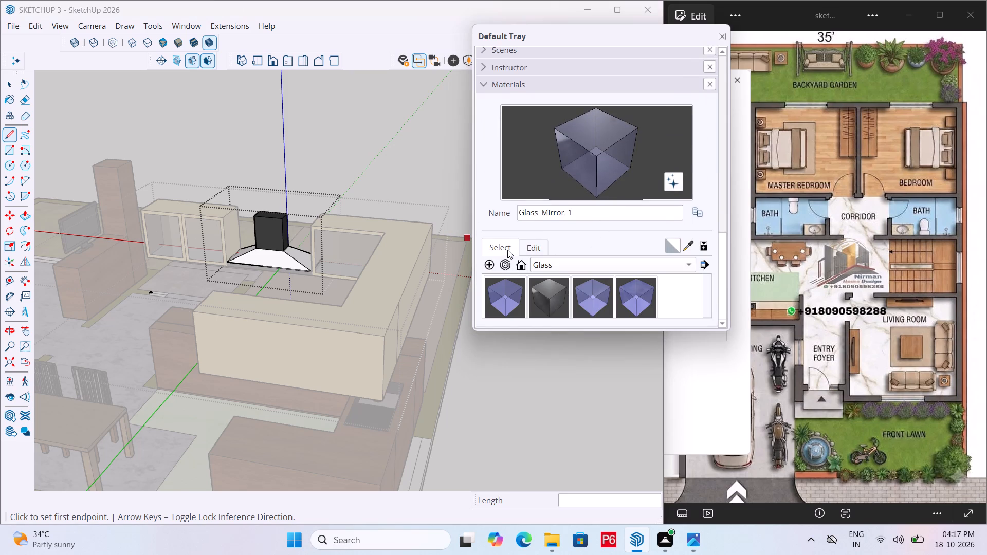
{"action": "left_click", "coordinate": [610, 270]}
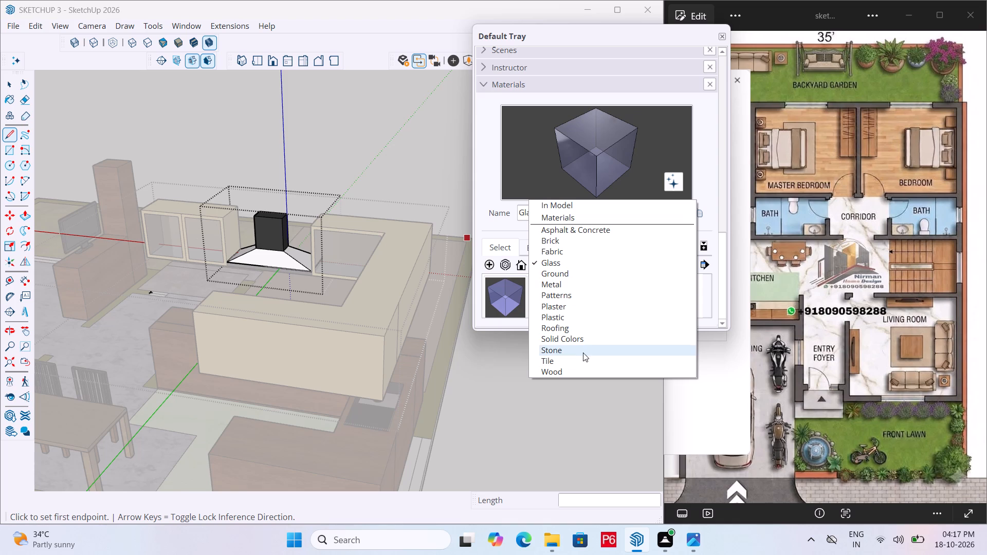
{"action": "left_click", "coordinate": [584, 342]}
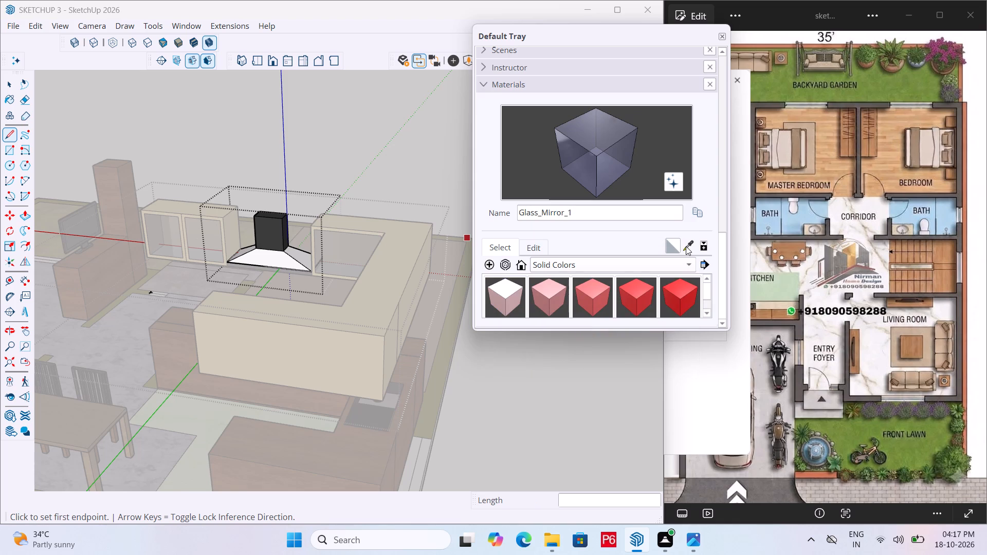
Sample M07_Charcoal_Gleam from the chimney shaft and paint the hood's front, side and back sloped faces with it.
{"action": "left_click", "coordinate": [689, 250]}
{"action": "left_click", "coordinate": [265, 233]}
{"action": "scroll", "coordinate": [269, 272], "scroll_direction": "up", "scroll_amount": 5}
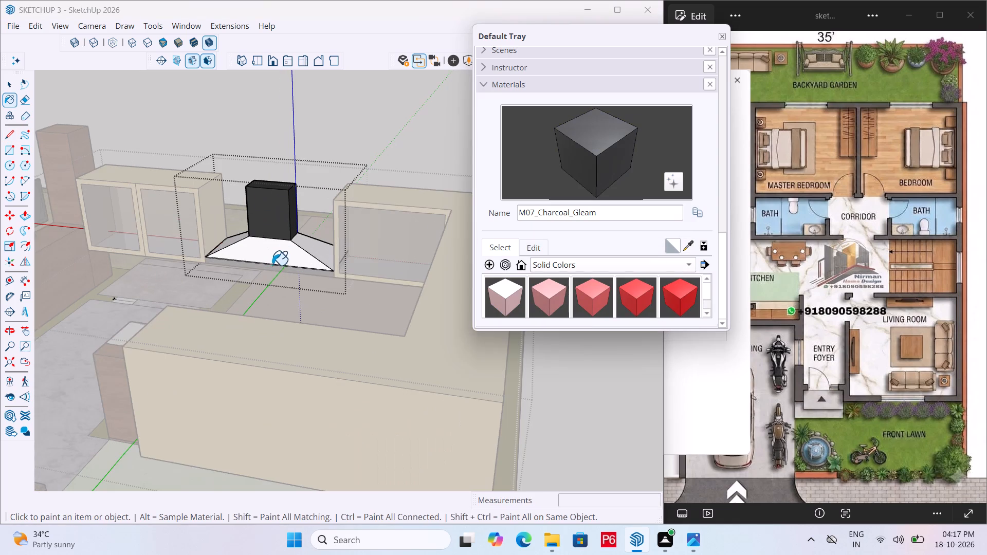
{"action": "left_click_drag", "start_coordinate": [280, 260], "coordinate": [289, 254]}
{"action": "left_click", "coordinate": [327, 242]}
{"action": "left_click", "coordinate": [229, 230]}
{"action": "middle_click_drag", "start_coordinate": [283, 219], "coordinate": [278, 270]}
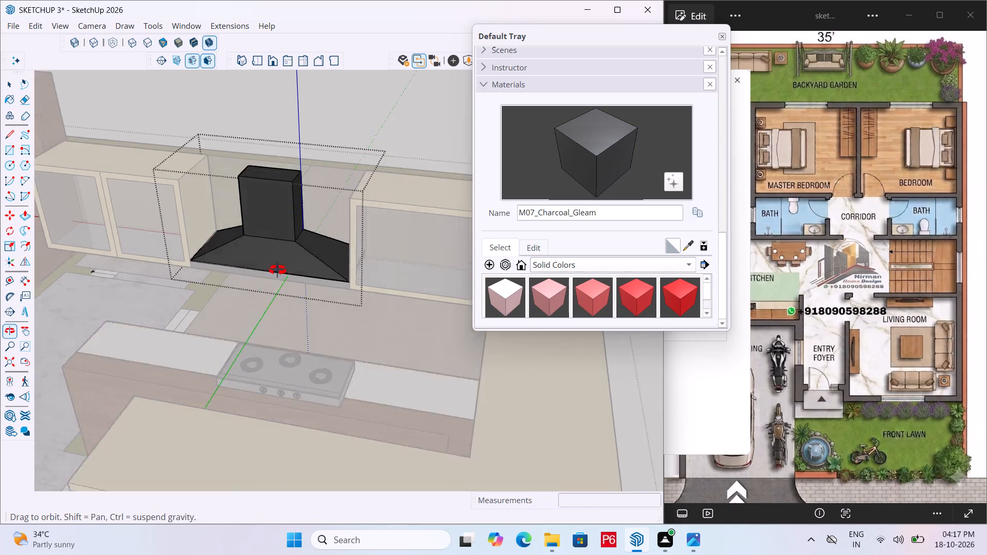
{"action": "middle_click_drag", "start_coordinate": [278, 270], "coordinate": [21, 343]}
{"action": "middle_click_drag", "start_coordinate": [431, 304], "coordinate": [118, 311]}
{"action": "left_click", "coordinate": [263, 136]}
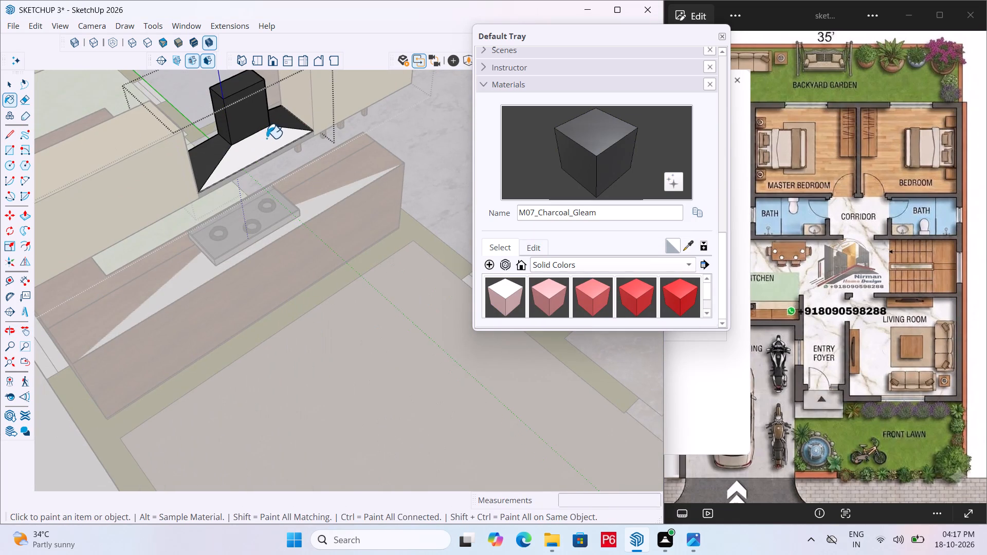
Save the model with the painted hood.
{"action": "scroll", "coordinate": [254, 266], "scroll_direction": "down", "scroll_amount": 5}
{"action": "middle_click_drag", "start_coordinate": [166, 293], "coordinate": [530, 290]}
{"action": "key", "text": "ctrl+s"}
{"action": "key", "text": "ctrl+s"}
{"action": "key", "text": "ctrl+s"}
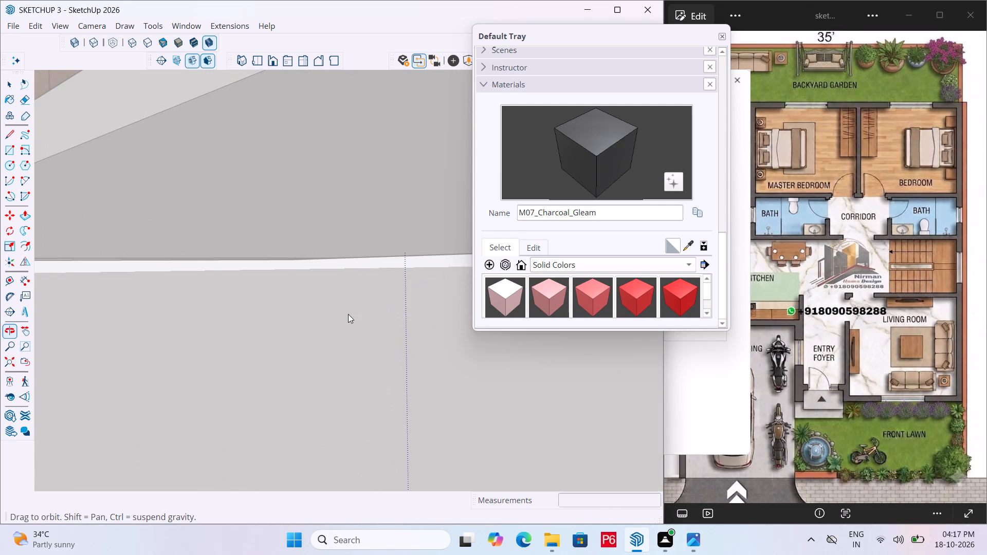
Exit the nested chimney and cabinet groups, returning to the whole house model.
{"action": "scroll", "coordinate": [345, 314], "scroll_direction": "down", "scroll_amount": 16}
{"action": "scroll", "coordinate": [249, 252], "scroll_direction": "down", "scroll_amount": 12}
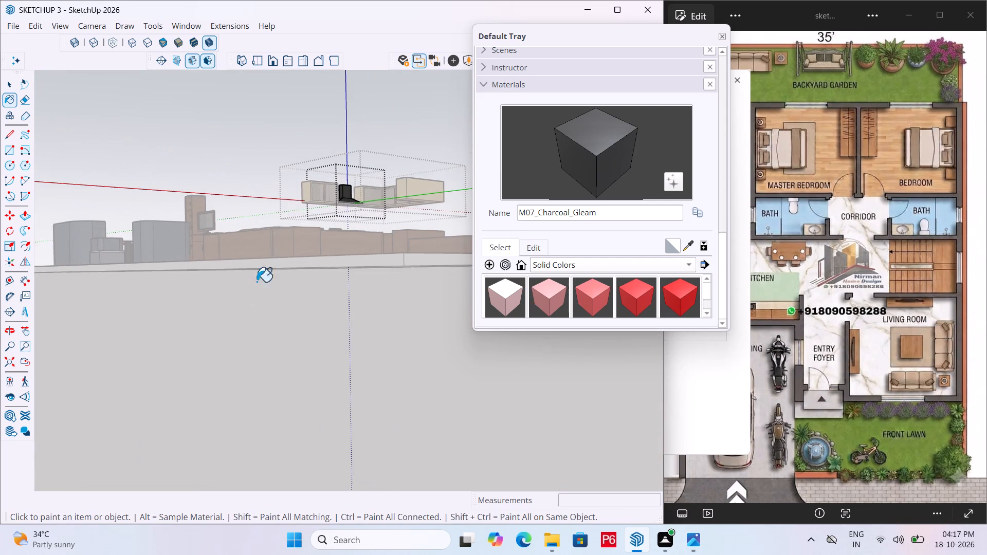
{"action": "scroll", "coordinate": [257, 282], "scroll_direction": "down", "scroll_amount": 2}
{"action": "middle_click_drag", "start_coordinate": [322, 240], "coordinate": [176, 425]}
{"action": "key", "text": "space"}
{"action": "triple_click", "coordinate": [55, 242]}
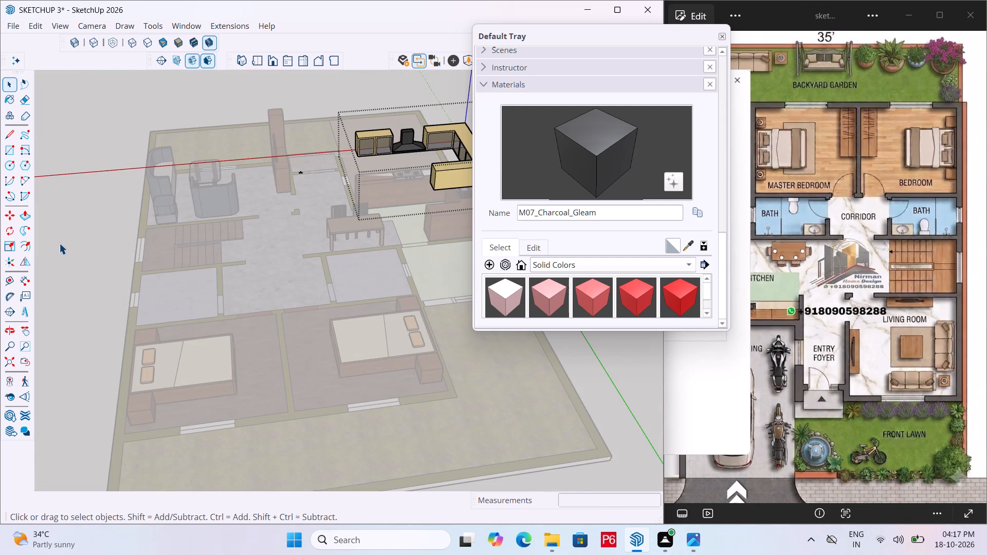
{"action": "left_click", "coordinate": [62, 243]}
{"action": "left_click", "coordinate": [69, 240]}
{"action": "left_click", "coordinate": [74, 235]}
{"action": "middle_click_drag", "start_coordinate": [278, 211], "coordinate": [179, 251]}
{"action": "scroll", "coordinate": [83, 347], "scroll_direction": "down", "scroll_amount": 7}
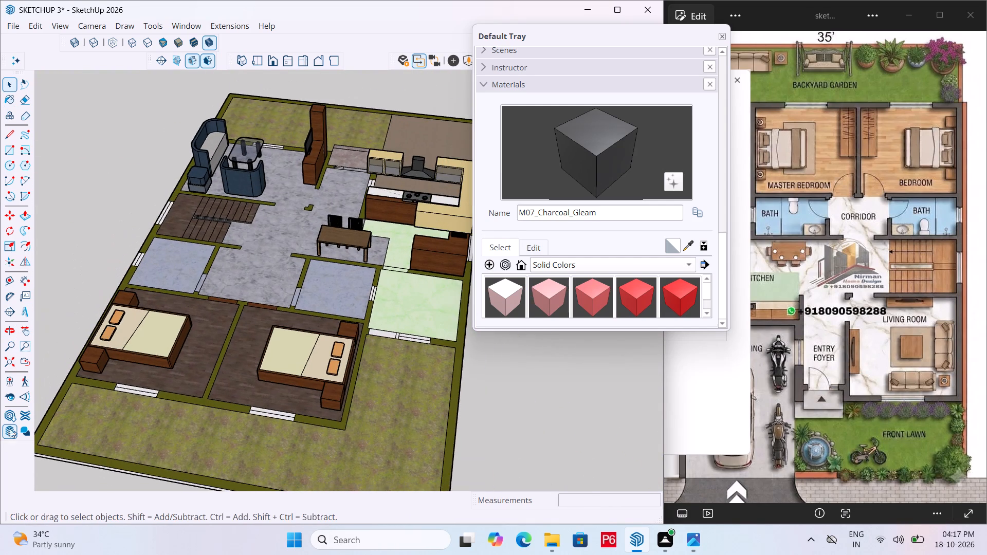
Delete the stray strip overlapping the kitchen countertop beneath the cooktop, along the chimney side.
{"action": "scroll", "coordinate": [96, 363], "scroll_direction": "down", "scroll_amount": 6}
{"action": "middle_click_drag", "start_coordinate": [151, 359], "coordinate": [370, 277]}
{"action": "scroll", "coordinate": [370, 277], "scroll_direction": "up", "scroll_amount": 5}
{"action": "scroll", "coordinate": [236, 243], "scroll_direction": "up", "scroll_amount": 2}
{"action": "middle_click_drag", "start_coordinate": [232, 240], "coordinate": [285, 243]}
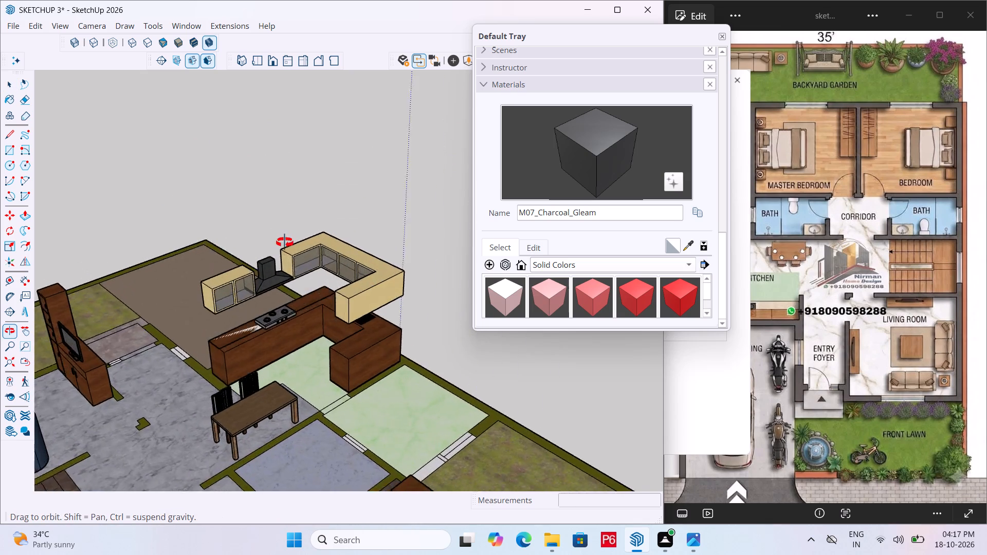
{"action": "middle_click_drag", "start_coordinate": [285, 243], "coordinate": [276, 338]}
{"action": "middle_click_drag", "start_coordinate": [275, 338], "coordinate": [270, 336]}
{"action": "scroll", "coordinate": [275, 338], "scroll_direction": "up", "scroll_amount": 6}
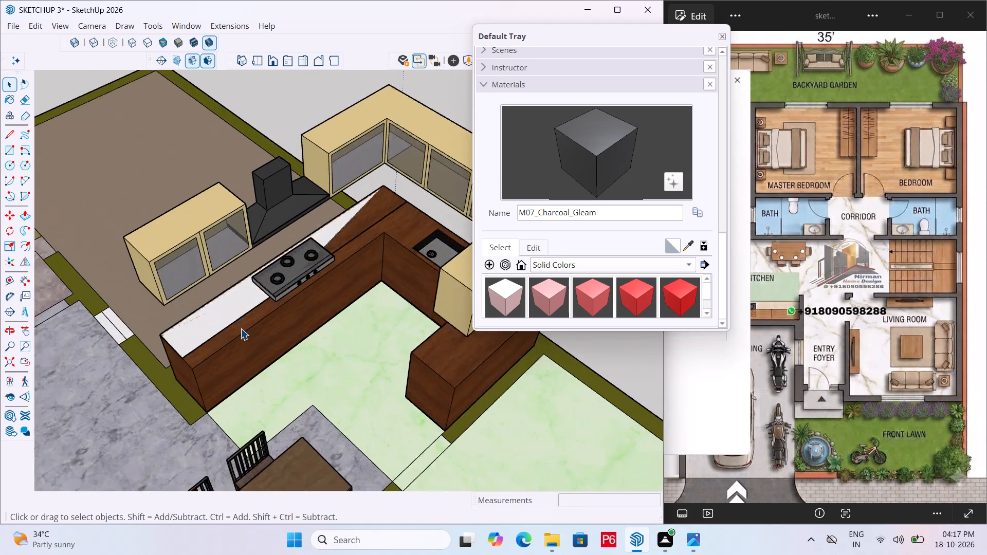
{"action": "scroll", "coordinate": [241, 328], "scroll_direction": "up", "scroll_amount": 3}
{"action": "scroll", "coordinate": [194, 325], "scroll_direction": "down", "scroll_amount": 4}
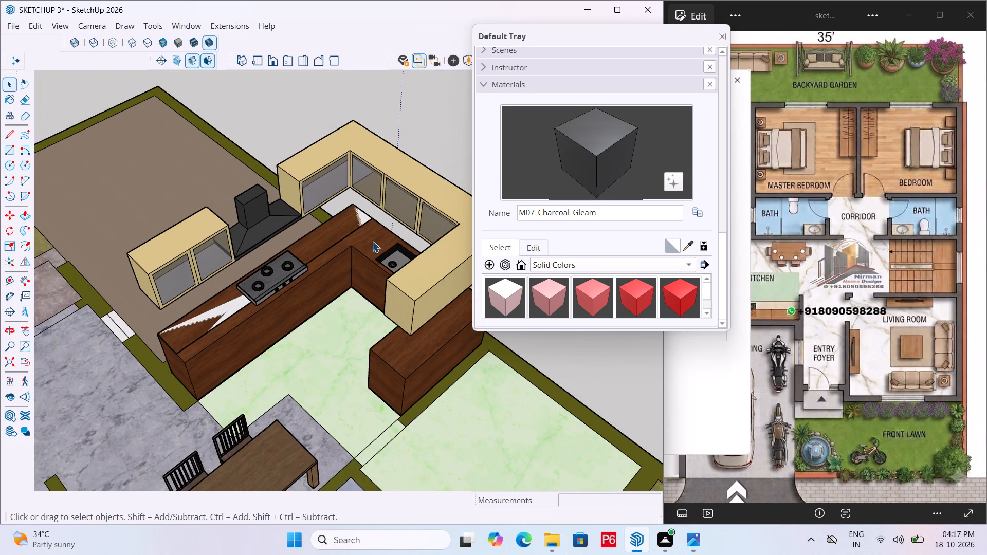
{"action": "scroll", "coordinate": [372, 233], "scroll_direction": "up", "scroll_amount": 5}
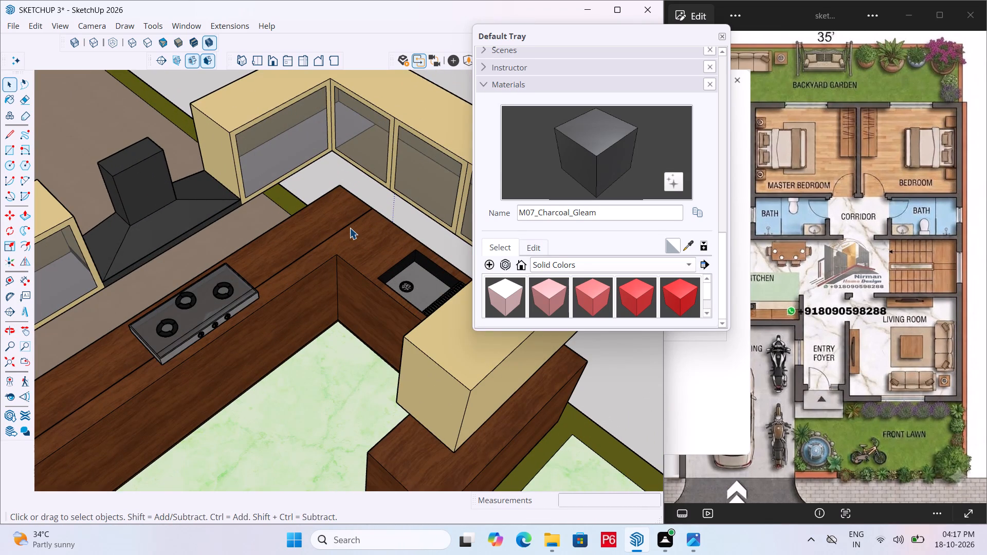
{"action": "left_click", "coordinate": [347, 225]}
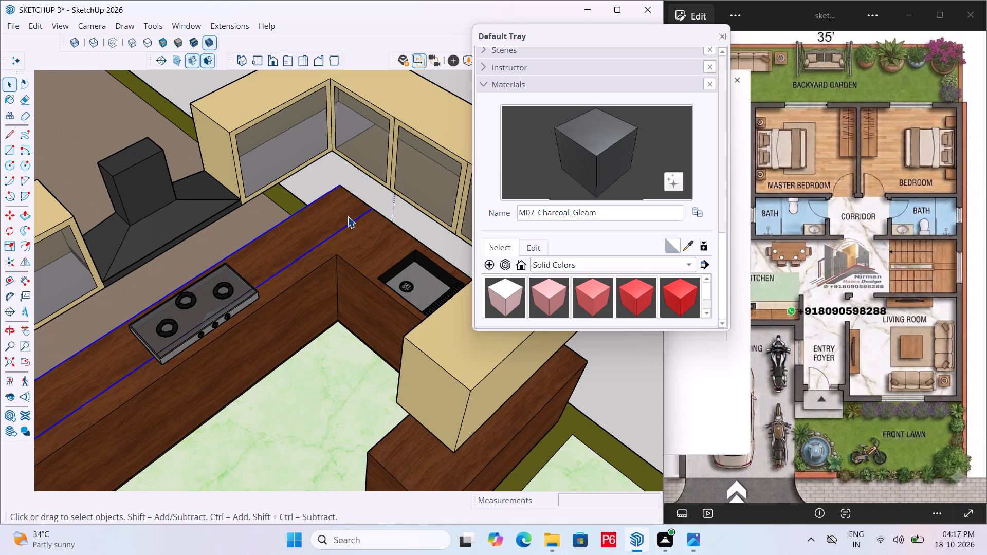
{"action": "key", "text": "Delete"}
{"action": "scroll", "coordinate": [411, 188], "scroll_direction": "down", "scroll_amount": 6}
{"action": "scroll", "coordinate": [300, 256], "scroll_direction": "down", "scroll_amount": 5}
{"action": "key", "text": "space"}
{"action": "double_click", "coordinate": [372, 96]}
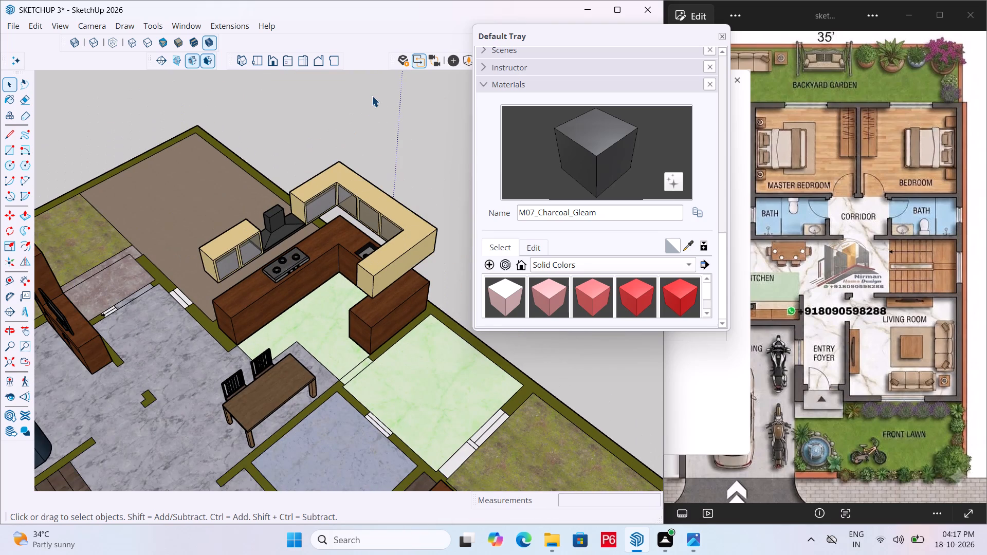
Save the model with the cleaned-up countertop.
{"action": "key", "text": "ctrl+s"}
{"action": "key", "text": "ctrl+s"}
{"action": "key", "text": "ctrl+s"}
{"action": "key", "text": "ctrl+s"}
{"action": "key", "text": "ctrl+s"}
{"action": "key", "text": "ctrl+s"}
{"action": "key", "text": "ctrl+s"}
Inside the upper cabinets group, select all the glass door panes and paint them with Glass_Mirror_01 from the Glass materials collection.
{"action": "middle_click_drag", "start_coordinate": [333, 261], "coordinate": [243, 172]}
{"action": "scroll", "coordinate": [268, 284], "scroll_direction": "down", "scroll_amount": 5}
{"action": "middle_click_drag", "start_coordinate": [272, 278], "coordinate": [354, 195]}
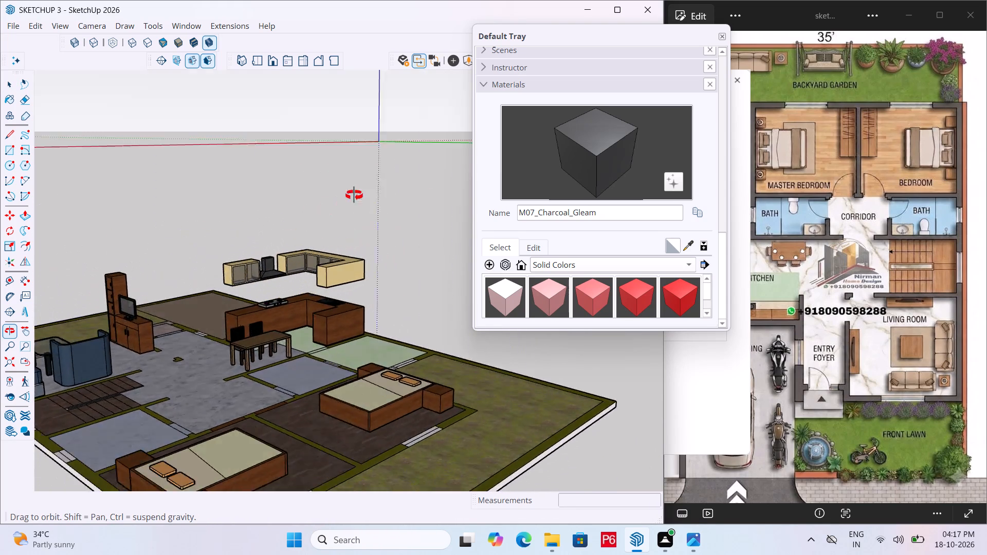
{"action": "middle_click_drag", "start_coordinate": [354, 195], "coordinate": [321, 244]}
{"action": "scroll", "coordinate": [304, 233], "scroll_direction": "up", "scroll_amount": 10}
{"action": "scroll", "coordinate": [216, 297], "scroll_direction": "up", "scroll_amount": 5}
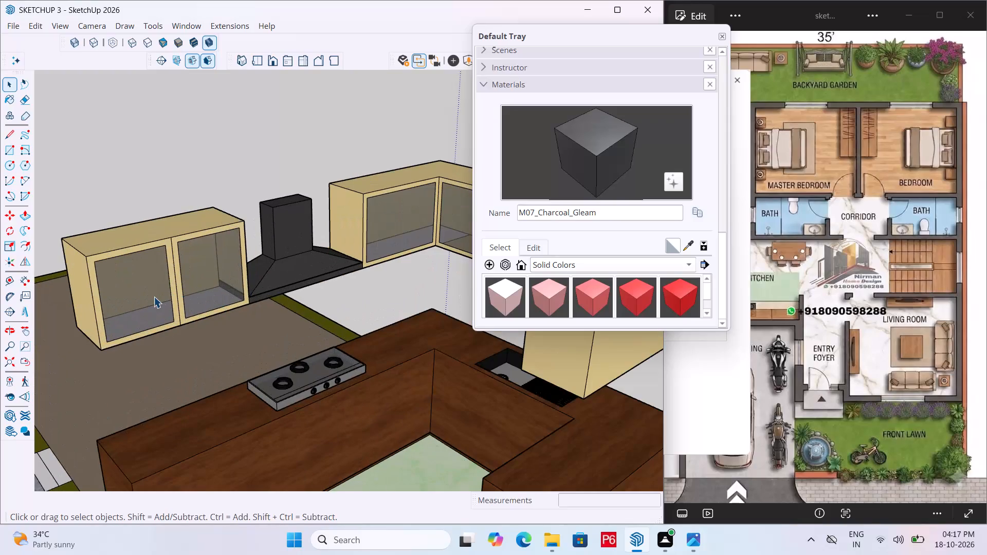
{"action": "left_click", "coordinate": [154, 297]}
{"action": "double_click", "coordinate": [154, 297]}
{"action": "left_click", "coordinate": [144, 286], "text": "ctrl"}
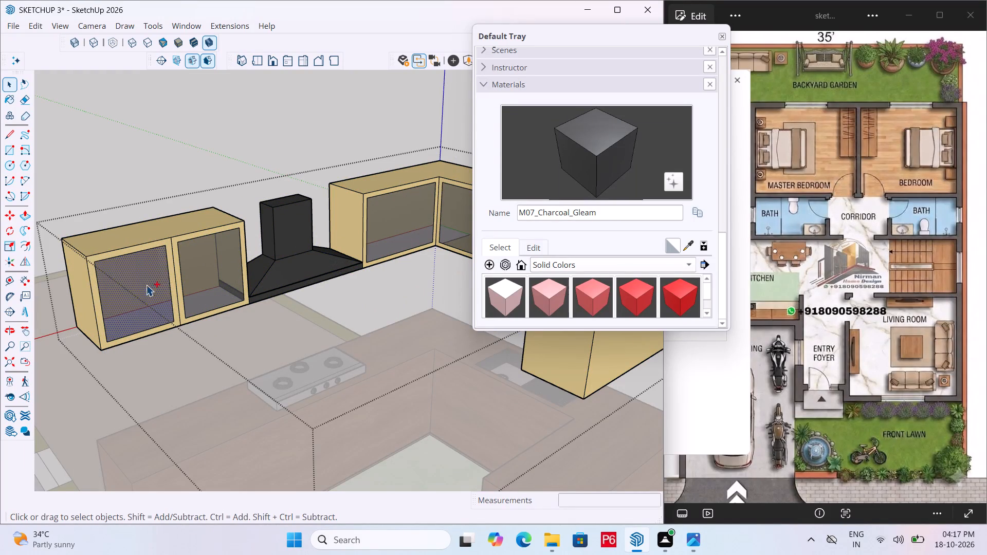
{"action": "left_click", "coordinate": [212, 274], "text": "ctrl"}
{"action": "scroll", "coordinate": [75, 335], "scroll_direction": "down", "scroll_amount": 5, "text": "ctrl"}
{"action": "middle_click_drag", "start_coordinate": [101, 357], "coordinate": [197, 356]}
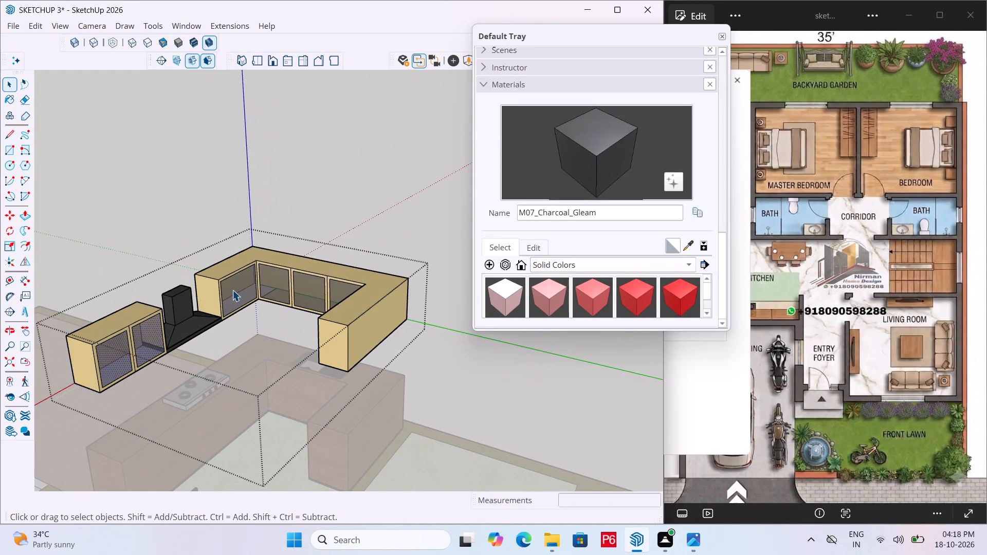
{"action": "double_click", "coordinate": [232, 290]}
{"action": "left_click", "coordinate": [278, 285], "text": "ctrl"}
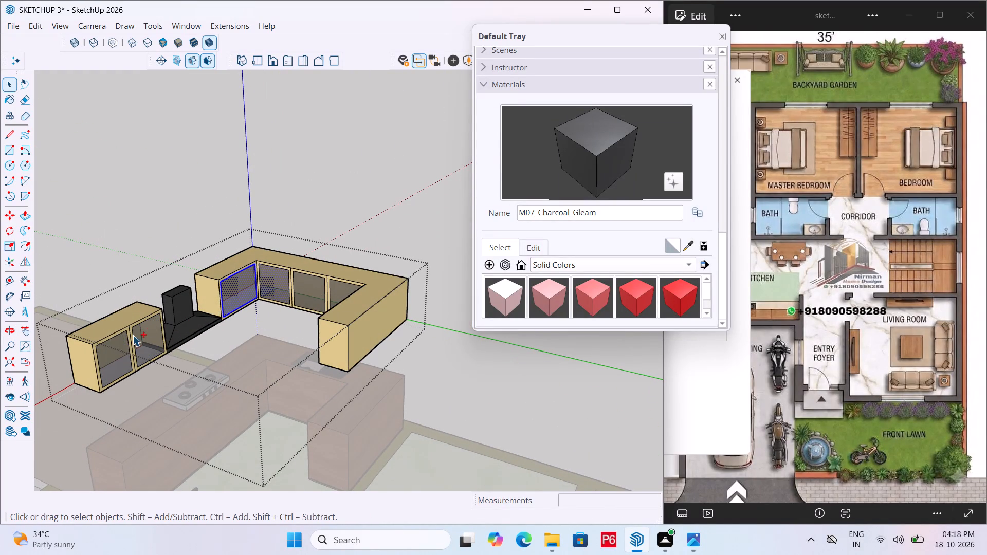
{"action": "left_click", "coordinate": [145, 337], "text": "ctrl"}
{"action": "left_click", "coordinate": [117, 363], "text": "ctrl"}
{"action": "left_click", "coordinate": [275, 287], "text": "ctrl"}
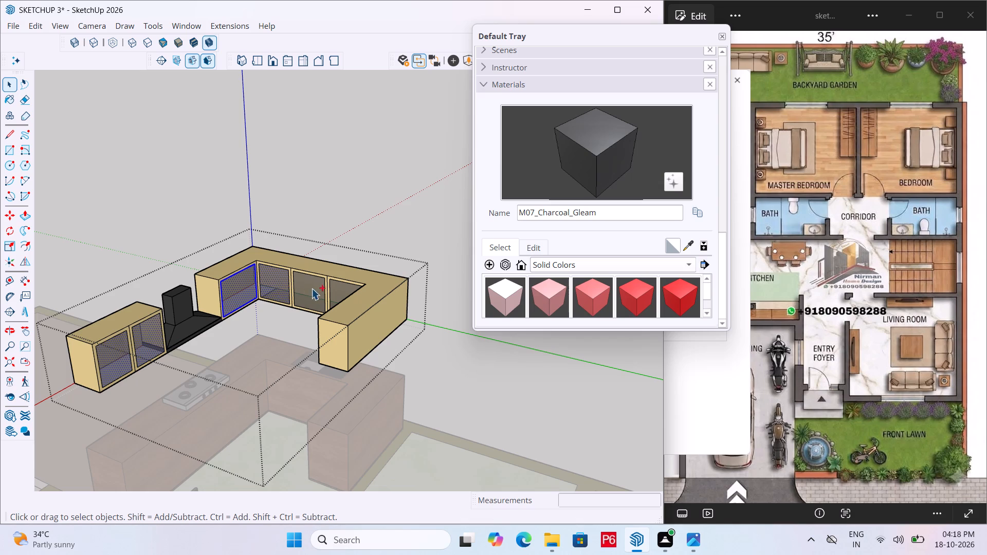
{"action": "left_click", "coordinate": [314, 288], "text": "ctrl"}
{"action": "middle_click_drag", "start_coordinate": [234, 328], "coordinate": [405, 332]}
{"action": "left_click", "coordinate": [340, 295], "text": "ctrl"}
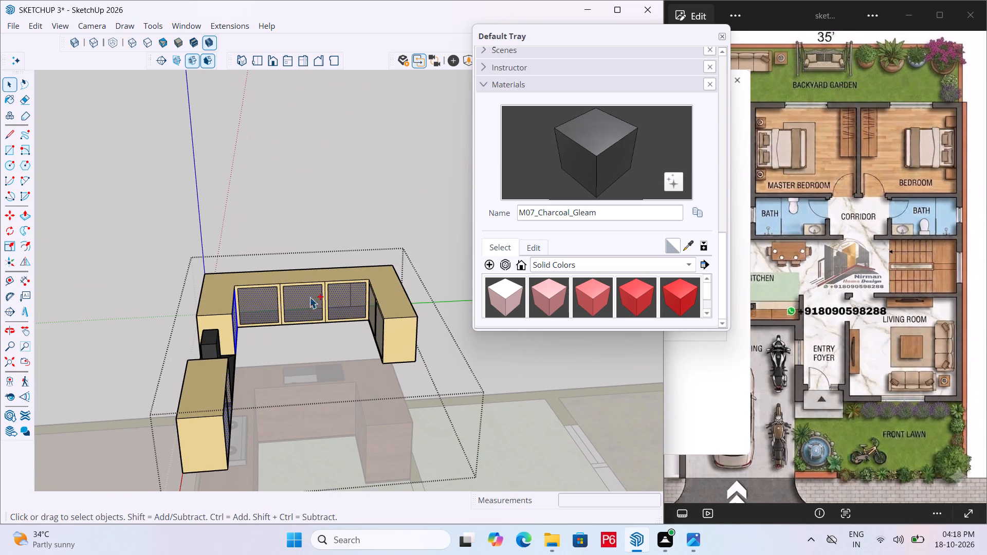
{"action": "left_click", "coordinate": [307, 301], "text": "ctrl"}
{"action": "left_click", "coordinate": [255, 305], "text": "ctrl"}
{"action": "middle_click_drag", "start_coordinate": [200, 335], "coordinate": [412, 327]}
{"action": "scroll", "coordinate": [412, 327], "scroll_direction": "up", "scroll_amount": 4}
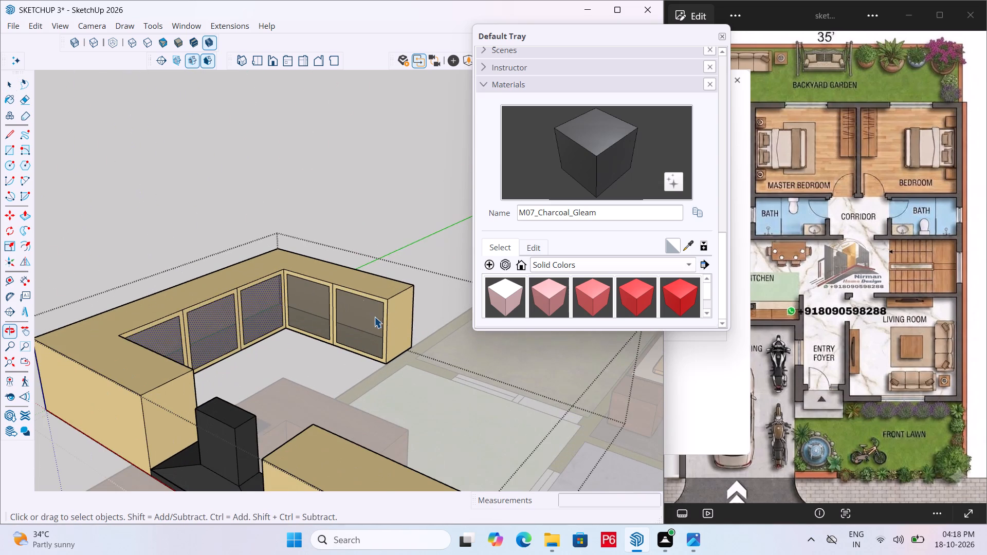
{"action": "left_click", "coordinate": [374, 317], "text": "ctrl"}
{"action": "left_click", "coordinate": [314, 304], "text": "ctrl"}
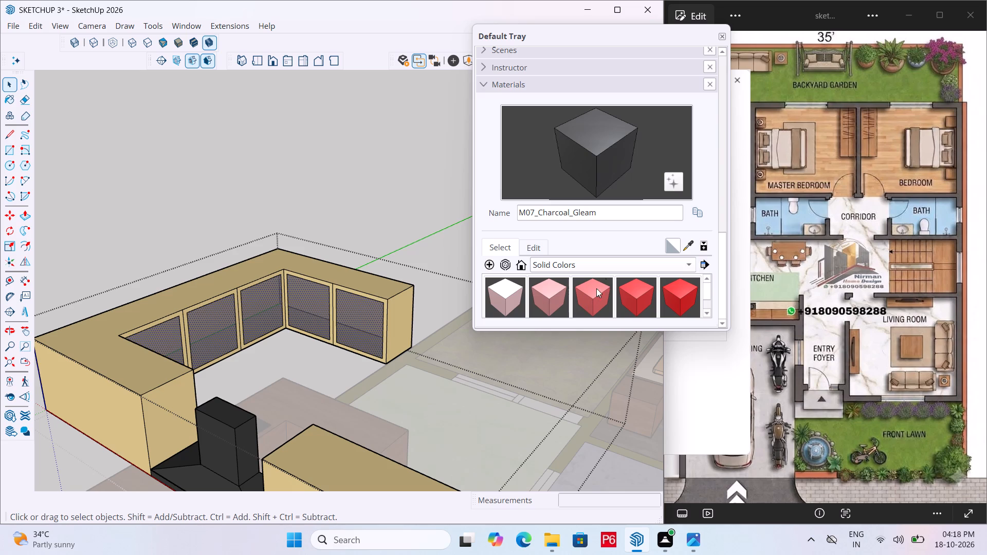
{"action": "left_click", "coordinate": [638, 265]}
{"action": "left_click", "coordinate": [581, 192]}
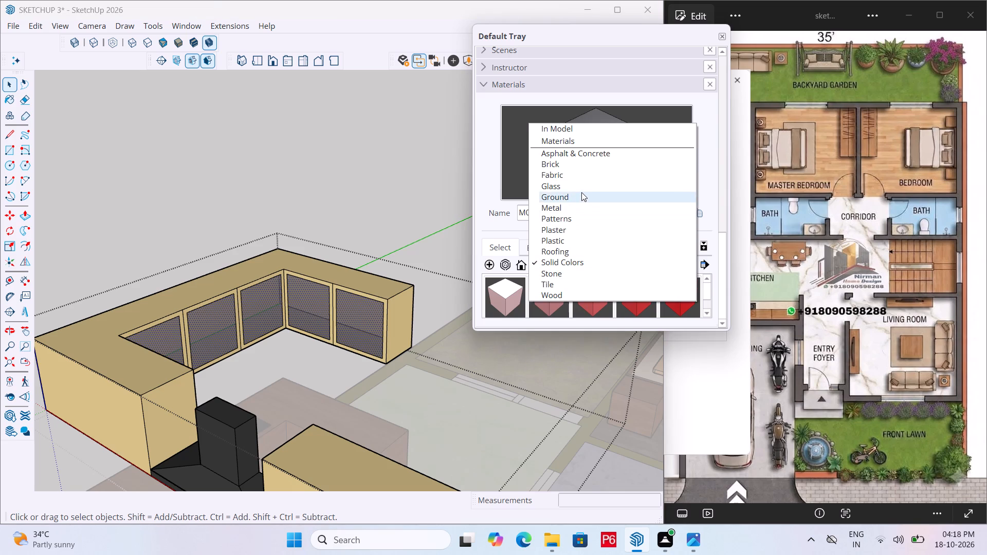
{"action": "left_click", "coordinate": [608, 266]}
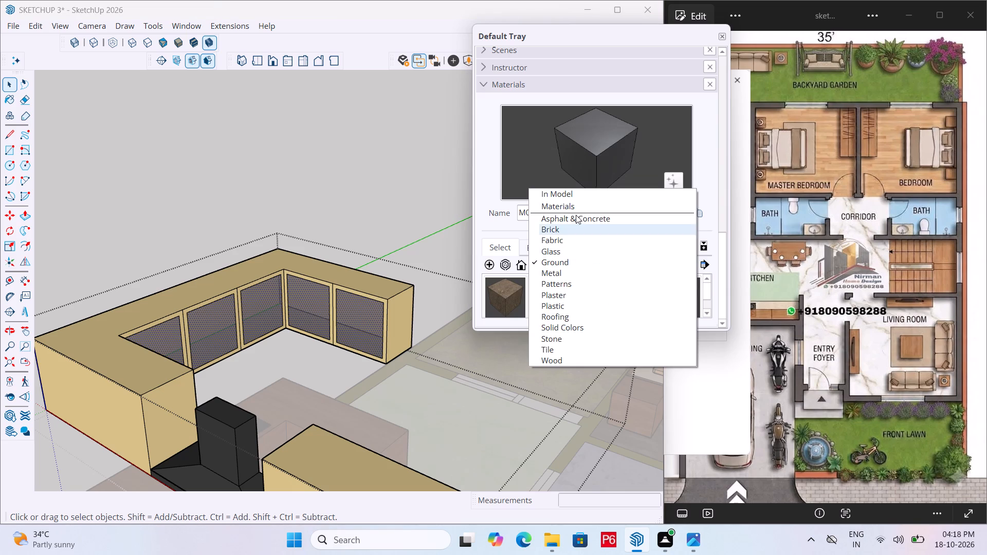
{"action": "left_click", "coordinate": [564, 251]}
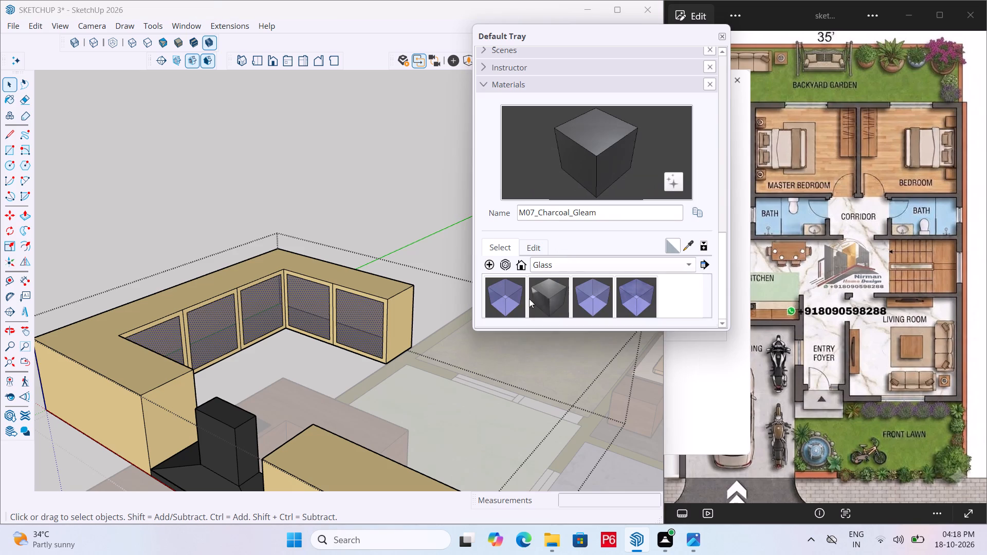
{"action": "left_click", "coordinate": [558, 296]}
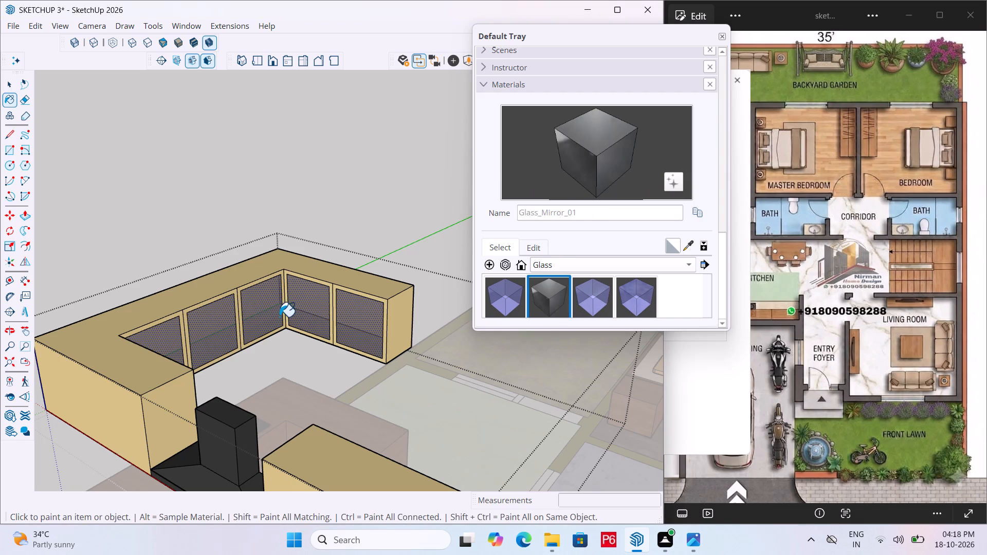
{"action": "double_click", "coordinate": [266, 310]}
Apply the same mirror glass again to the corner cabinet's pane and the two door panes of the cabinet beside the chimney hood.
{"action": "scroll", "coordinate": [324, 341], "scroll_direction": "down", "scroll_amount": 2}
{"action": "middle_click_drag", "start_coordinate": [322, 353], "coordinate": [0, 387]}
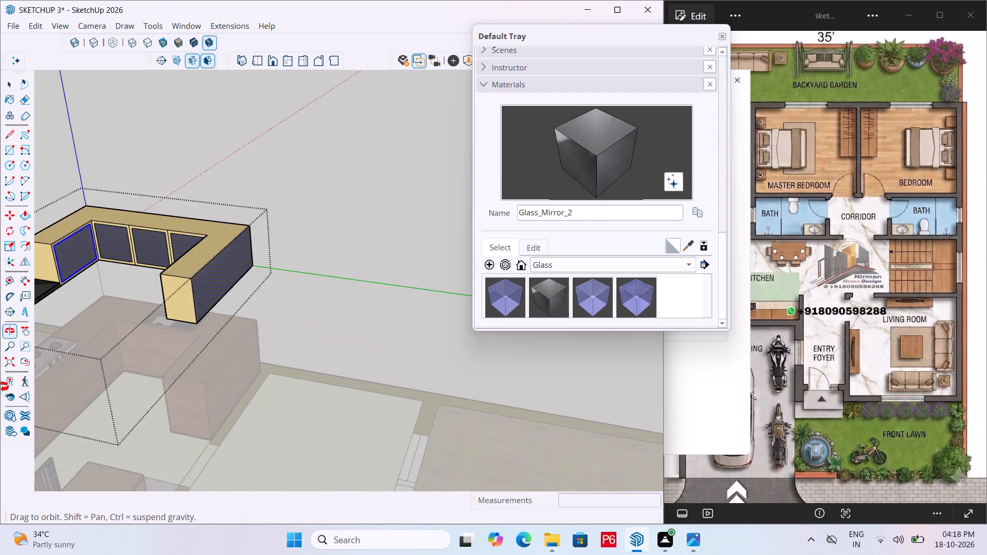
{"action": "middle_click_drag", "start_coordinate": [0, 387], "coordinate": [36, 382]}
{"action": "scroll", "coordinate": [424, 347], "scroll_direction": "down", "scroll_amount": 3}
{"action": "scroll", "coordinate": [298, 285], "scroll_direction": "down", "scroll_amount": 1}
{"action": "middle_click_drag", "start_coordinate": [298, 285], "coordinate": [126, 281]}
{"action": "scroll", "coordinate": [120, 285], "scroll_direction": "up", "scroll_amount": 6}
{"action": "middle_click", "coordinate": [149, 257]}
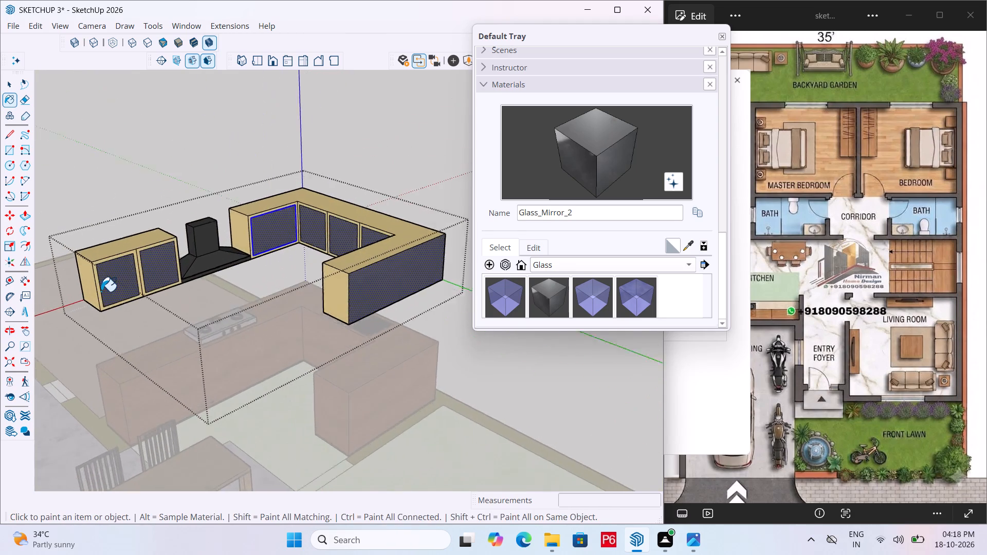
{"action": "scroll", "coordinate": [101, 291], "scroll_direction": "up", "scroll_amount": 2}
{"action": "scroll", "coordinate": [333, 210], "scroll_direction": "up", "scroll_amount": 4}
{"action": "left_click", "coordinate": [340, 208]}
{"action": "left_click_drag", "start_coordinate": [95, 294], "coordinate": [97, 292]}
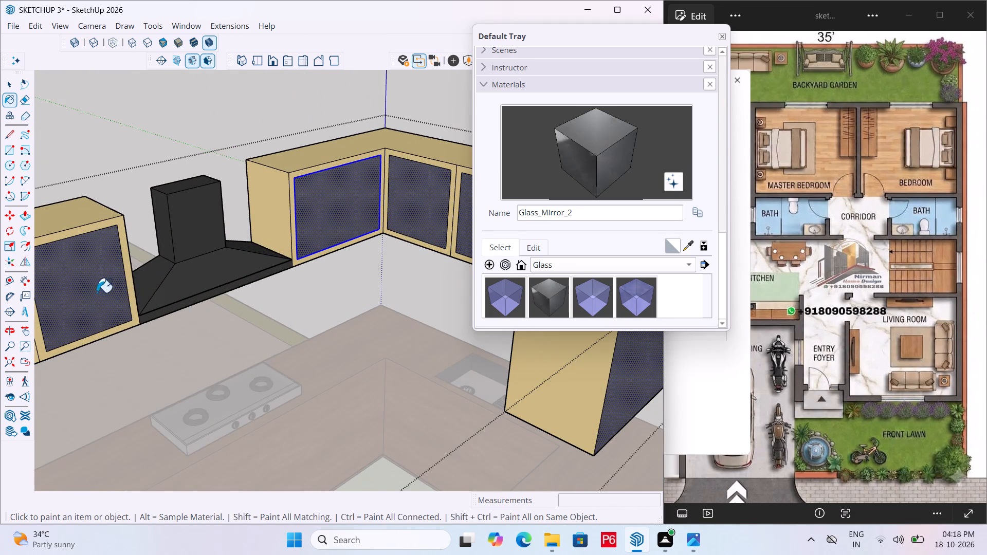
{"action": "left_click_drag", "start_coordinate": [97, 292], "coordinate": [109, 287]}
{"action": "scroll", "coordinate": [363, 256], "scroll_direction": "down", "scroll_amount": 3}
{"action": "left_click", "coordinate": [68, 304]}
{"action": "scroll", "coordinate": [79, 283], "scroll_direction": "down", "scroll_amount": 3}
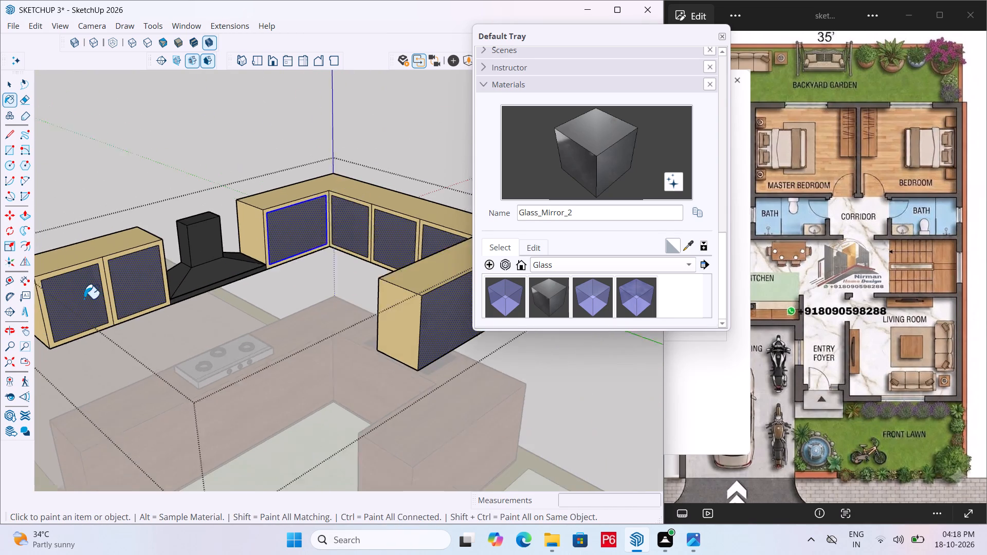
{"action": "scroll", "coordinate": [84, 299], "scroll_direction": "down", "scroll_amount": 2}
{"action": "middle_click_drag", "start_coordinate": [200, 314], "coordinate": [268, 326]}
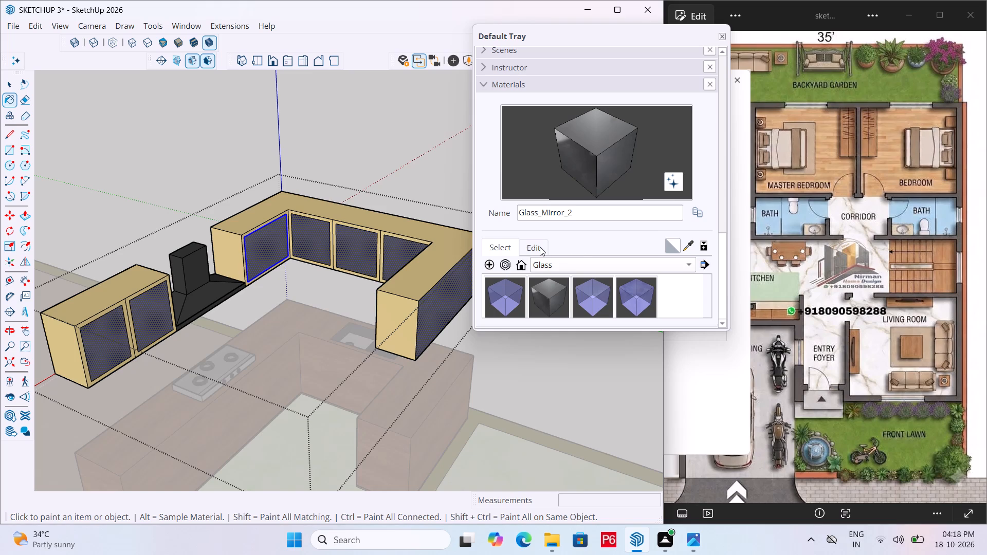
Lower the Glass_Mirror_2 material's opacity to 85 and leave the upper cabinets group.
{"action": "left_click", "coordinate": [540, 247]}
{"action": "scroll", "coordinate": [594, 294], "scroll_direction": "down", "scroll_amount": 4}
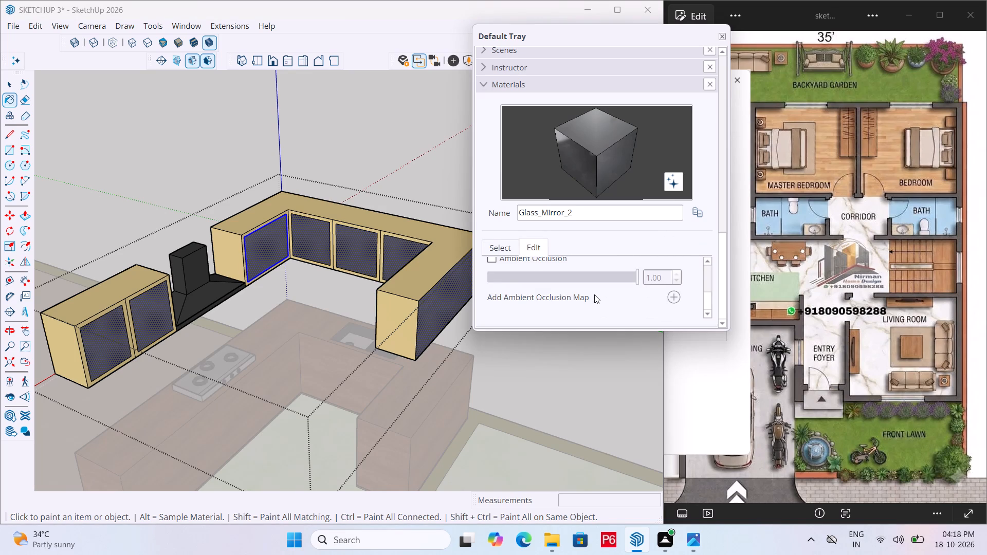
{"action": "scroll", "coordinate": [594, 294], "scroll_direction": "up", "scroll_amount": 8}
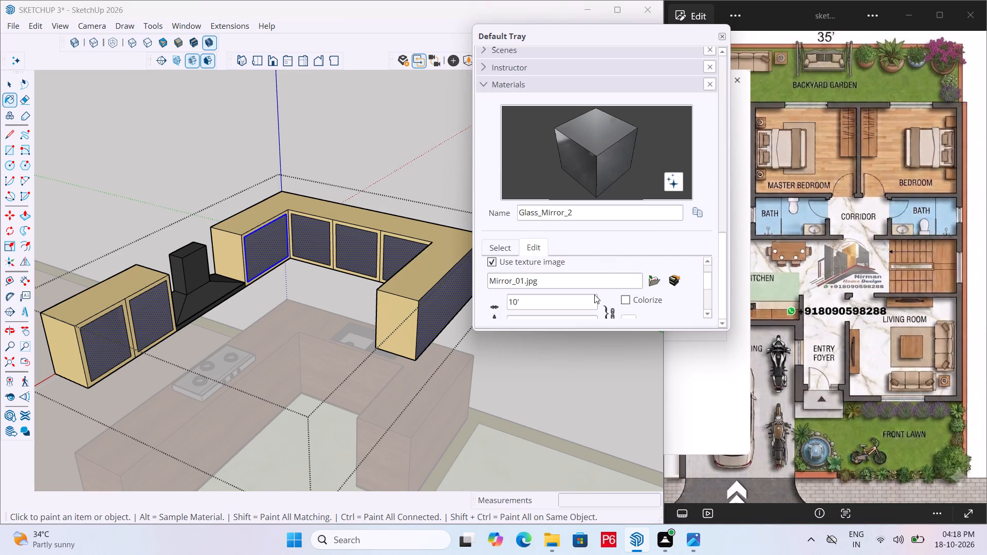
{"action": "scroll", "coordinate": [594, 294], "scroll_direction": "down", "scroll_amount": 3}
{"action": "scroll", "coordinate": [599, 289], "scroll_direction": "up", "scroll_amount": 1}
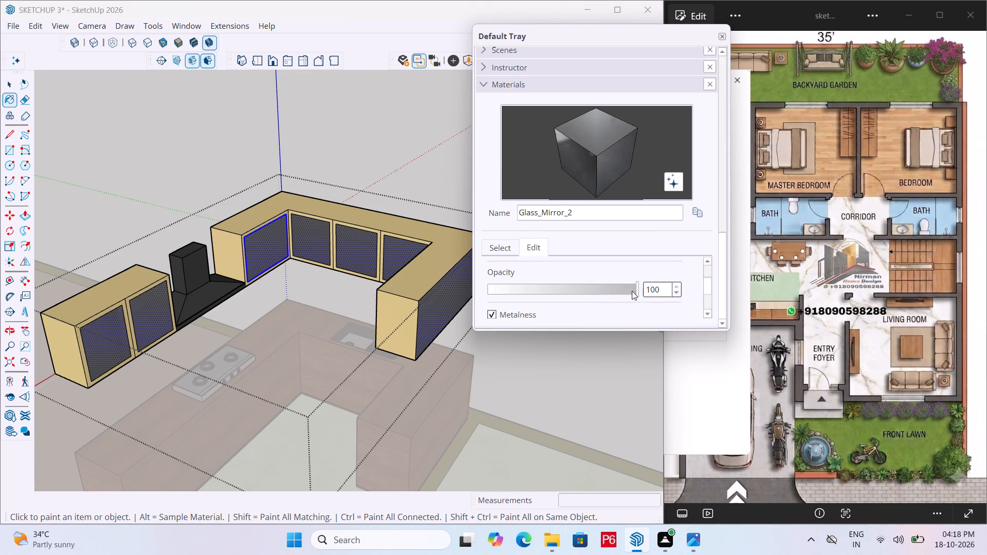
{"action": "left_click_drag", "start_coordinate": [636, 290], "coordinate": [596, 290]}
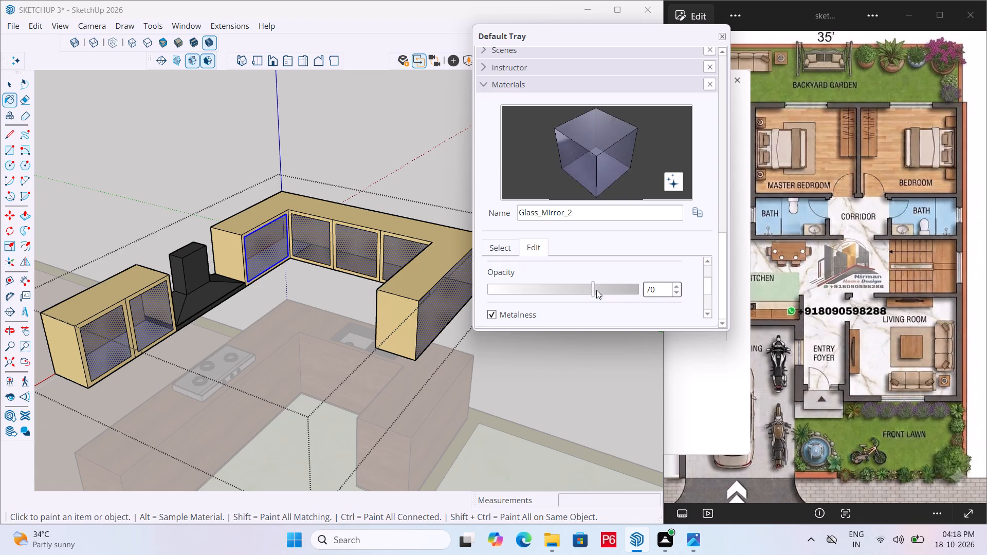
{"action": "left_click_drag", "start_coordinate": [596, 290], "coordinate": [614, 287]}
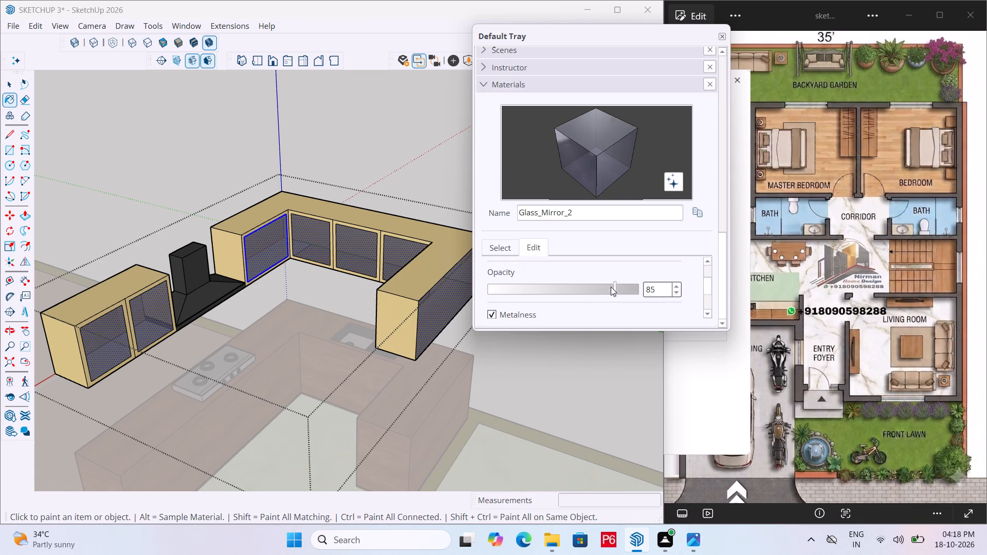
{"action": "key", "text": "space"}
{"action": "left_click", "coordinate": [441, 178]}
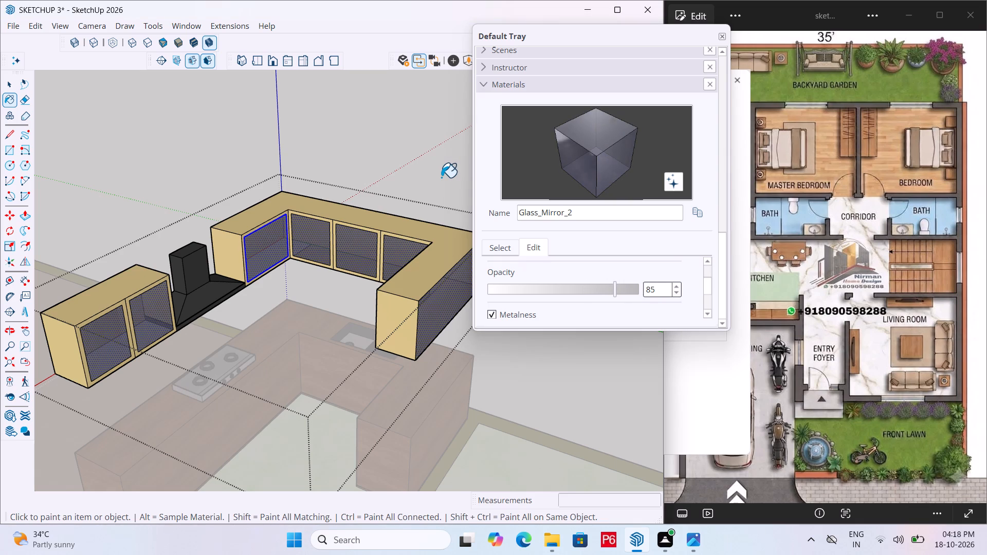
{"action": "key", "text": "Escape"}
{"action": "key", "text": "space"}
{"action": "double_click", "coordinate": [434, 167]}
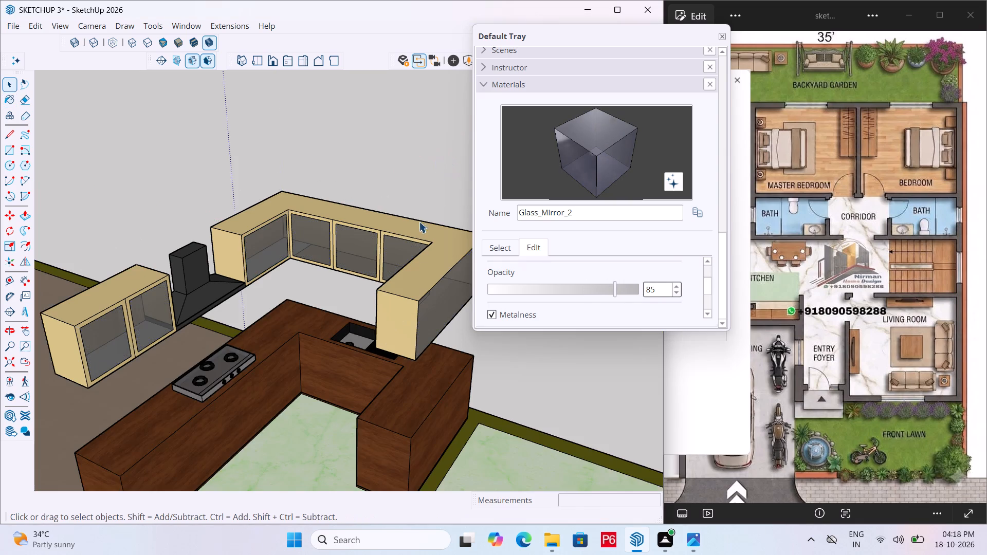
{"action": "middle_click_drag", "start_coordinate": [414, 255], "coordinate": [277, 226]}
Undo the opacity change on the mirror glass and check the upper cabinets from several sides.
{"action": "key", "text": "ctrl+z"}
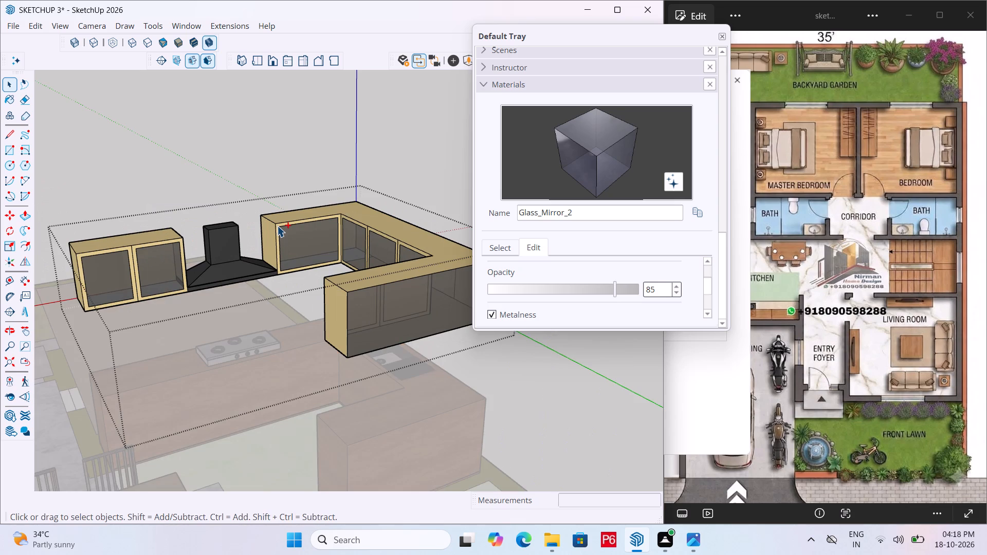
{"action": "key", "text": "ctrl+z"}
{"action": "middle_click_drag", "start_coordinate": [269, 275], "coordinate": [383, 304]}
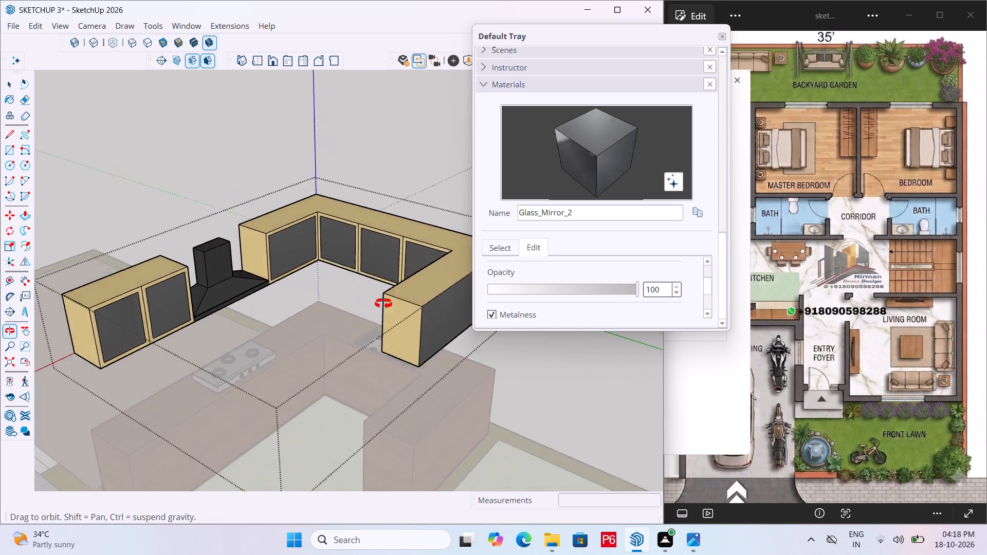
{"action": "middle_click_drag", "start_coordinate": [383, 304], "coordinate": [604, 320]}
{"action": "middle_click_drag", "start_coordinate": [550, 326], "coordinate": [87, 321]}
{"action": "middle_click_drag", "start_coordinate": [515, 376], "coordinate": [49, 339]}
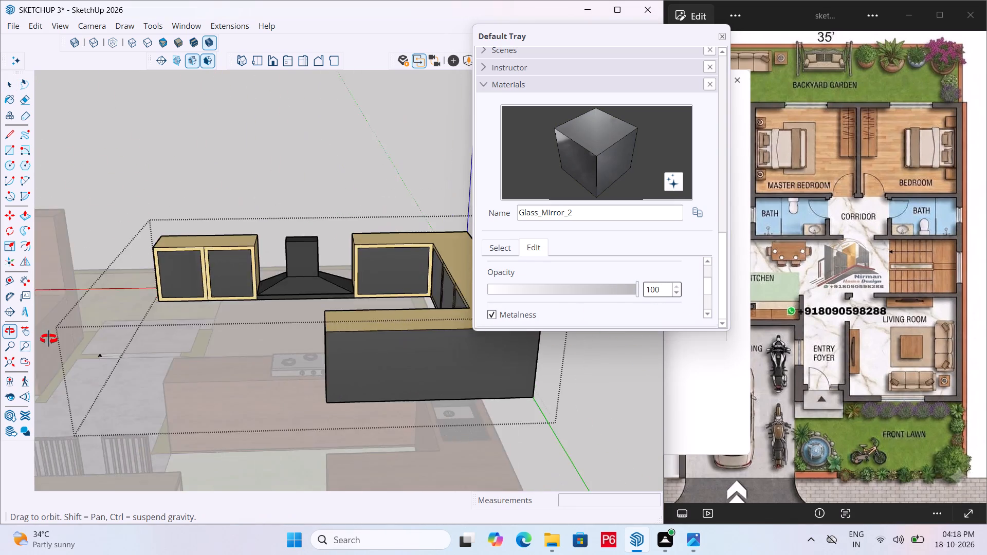
Sample D02_Buttercup_Glow from the upper cabinets' body, paint the dark outer back of the cabinet opposite the chimney hood, and leave the group.
{"action": "middle_click_drag", "start_coordinate": [49, 339], "coordinate": [172, 364]}
{"action": "scroll", "coordinate": [678, 217], "scroll_direction": "up", "scroll_amount": 5}
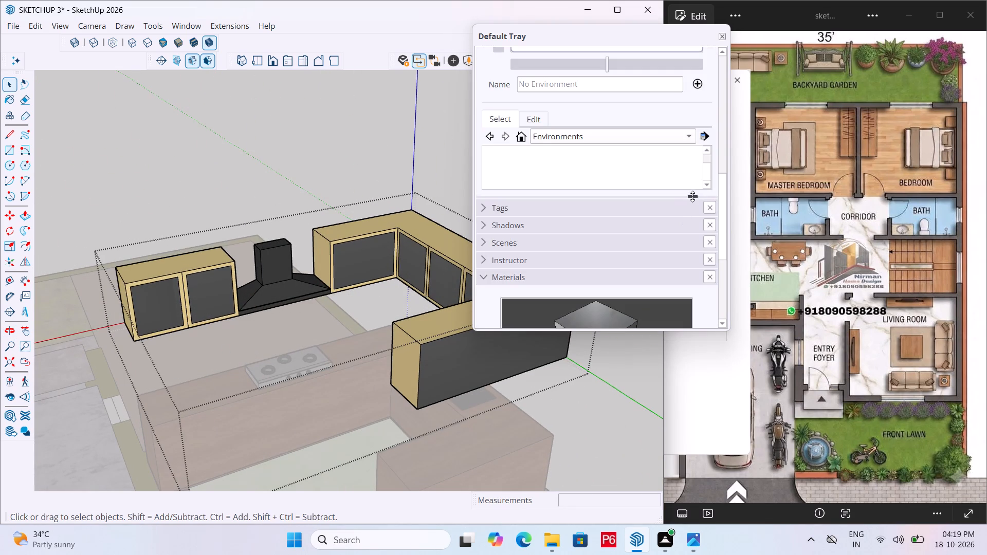
{"action": "scroll", "coordinate": [674, 180], "scroll_direction": "up", "scroll_amount": 4}
{"action": "scroll", "coordinate": [675, 187], "scroll_direction": "down", "scroll_amount": 4}
{"action": "scroll", "coordinate": [687, 227], "scroll_direction": "down", "scroll_amount": 5}
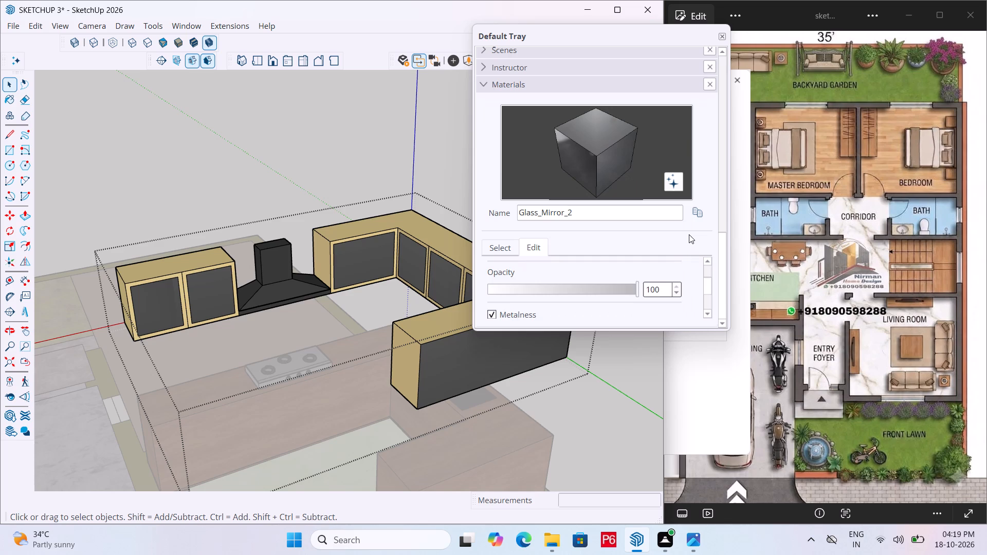
{"action": "scroll", "coordinate": [683, 260], "scroll_direction": "down", "scroll_amount": 5}
{"action": "left_click", "coordinate": [505, 248]}
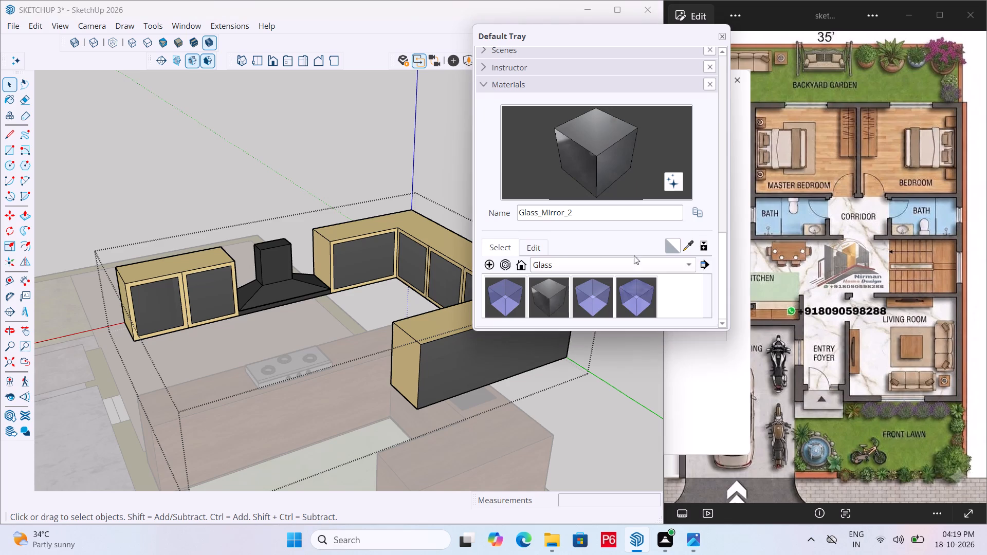
{"action": "left_click", "coordinate": [688, 245]}
{"action": "left_click", "coordinate": [429, 317]}
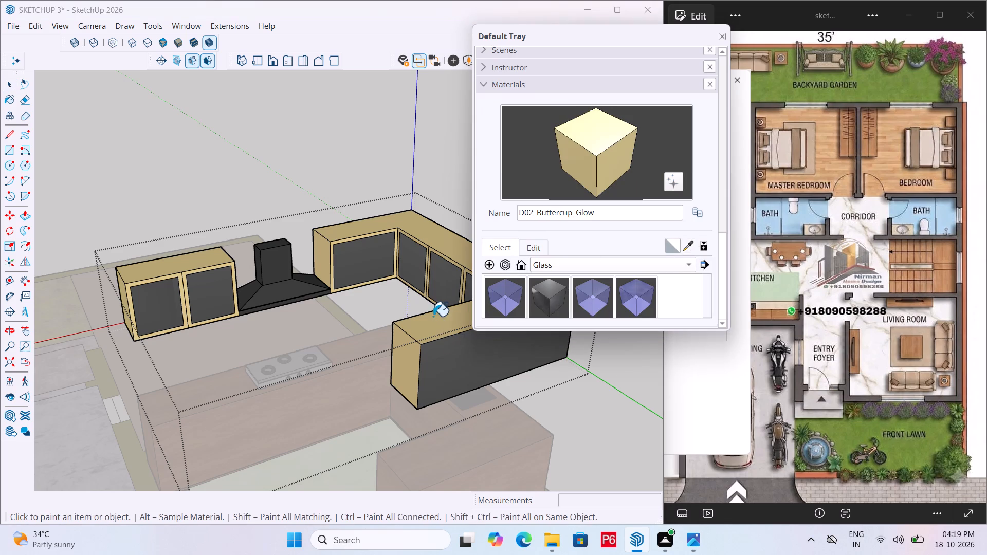
{"action": "left_click", "coordinate": [451, 357]}
{"action": "scroll", "coordinate": [309, 321], "scroll_direction": "down", "scroll_amount": 6}
{"action": "middle_click_drag", "start_coordinate": [381, 338], "coordinate": [0, 328]}
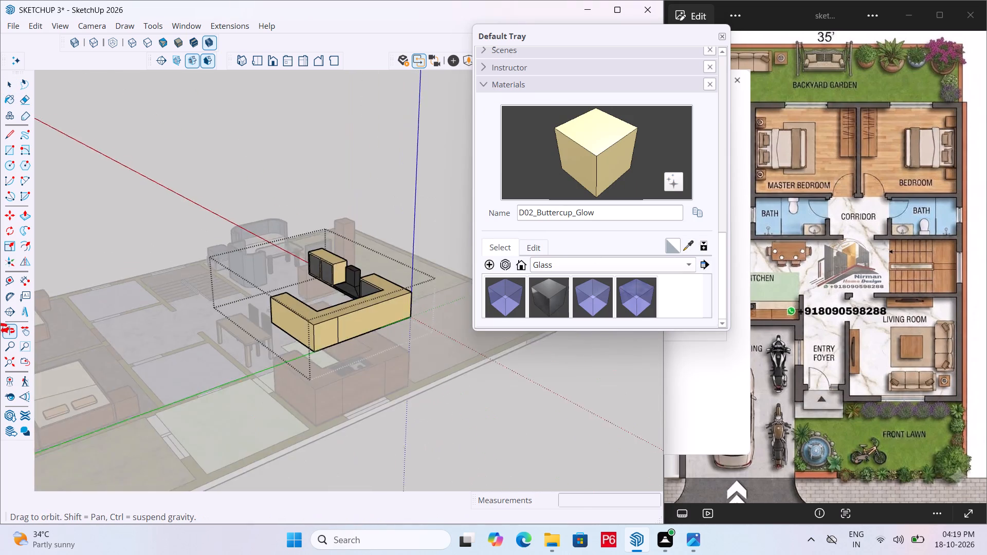
{"action": "middle_click_drag", "start_coordinate": [0, 328], "coordinate": [601, 327]}
{"action": "key", "text": "space"}
{"action": "double_click", "coordinate": [415, 232]}
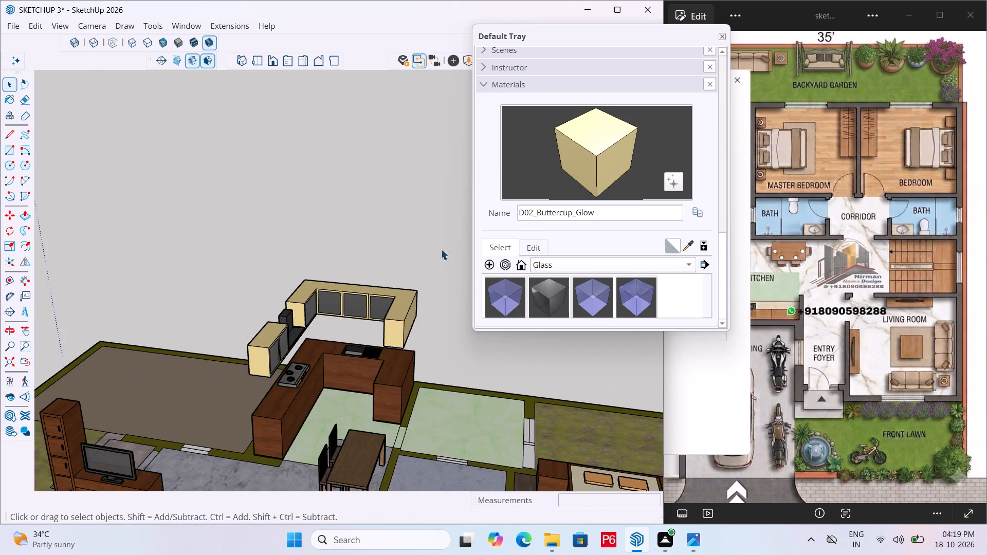
Save the model.
{"action": "middle_click_drag", "start_coordinate": [414, 288], "coordinate": [311, 309]}
{"action": "key", "text": "ctrl+s"}
{"action": "key", "text": "ctrl+s"}
{"action": "key", "text": "ctrl+s"}
{"action": "key", "text": "ctrl+s"}
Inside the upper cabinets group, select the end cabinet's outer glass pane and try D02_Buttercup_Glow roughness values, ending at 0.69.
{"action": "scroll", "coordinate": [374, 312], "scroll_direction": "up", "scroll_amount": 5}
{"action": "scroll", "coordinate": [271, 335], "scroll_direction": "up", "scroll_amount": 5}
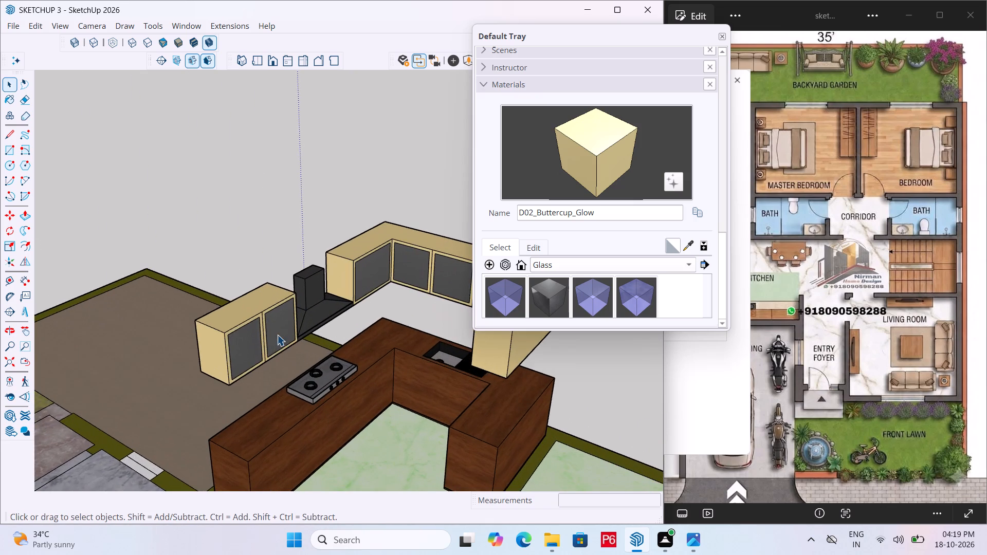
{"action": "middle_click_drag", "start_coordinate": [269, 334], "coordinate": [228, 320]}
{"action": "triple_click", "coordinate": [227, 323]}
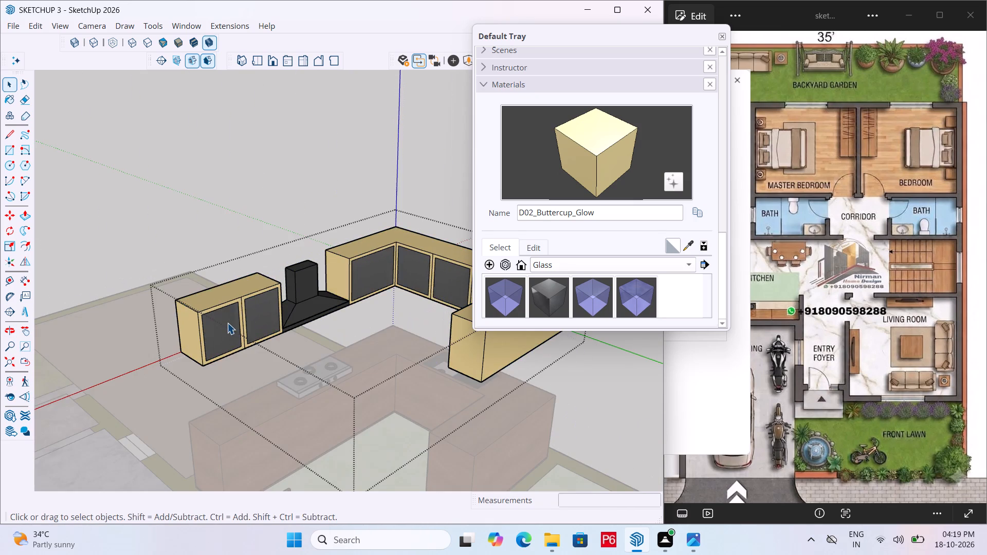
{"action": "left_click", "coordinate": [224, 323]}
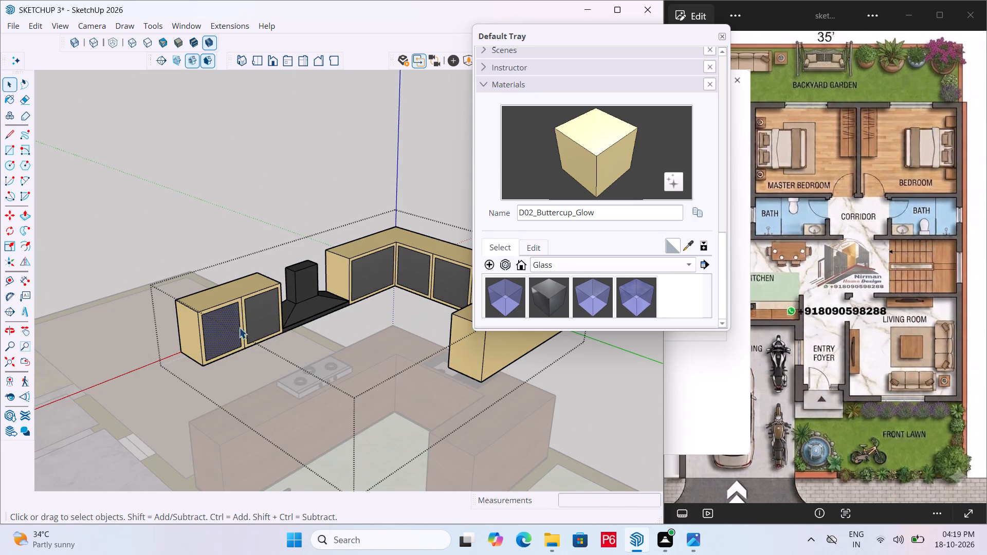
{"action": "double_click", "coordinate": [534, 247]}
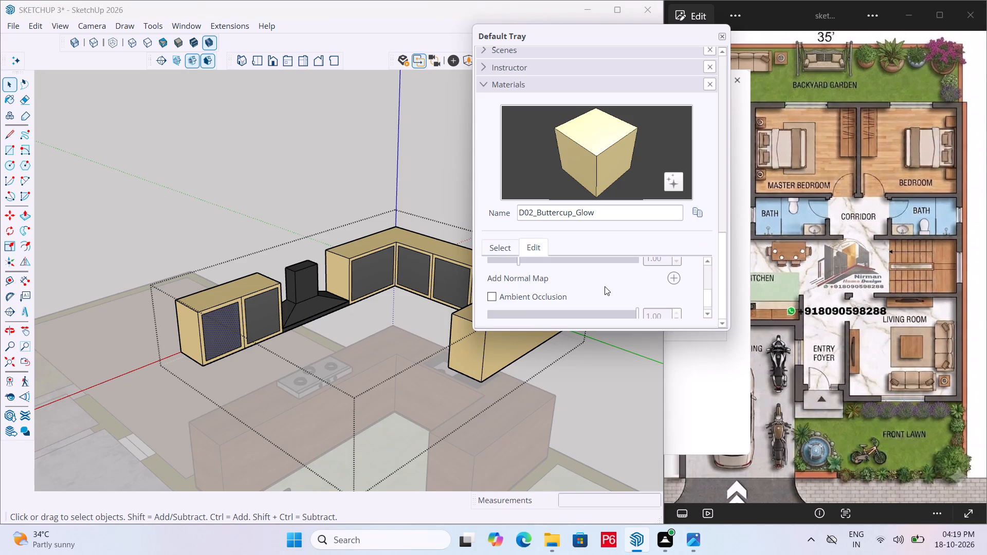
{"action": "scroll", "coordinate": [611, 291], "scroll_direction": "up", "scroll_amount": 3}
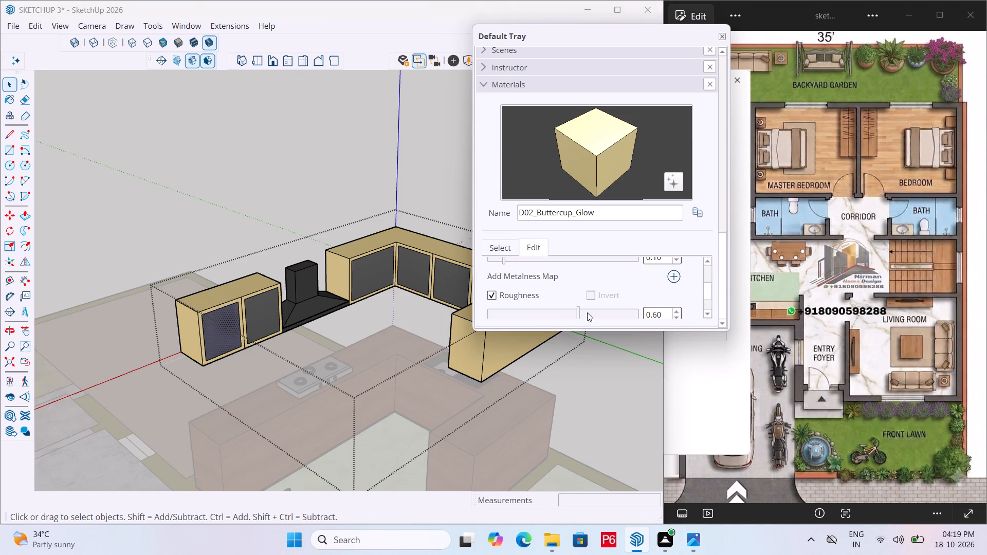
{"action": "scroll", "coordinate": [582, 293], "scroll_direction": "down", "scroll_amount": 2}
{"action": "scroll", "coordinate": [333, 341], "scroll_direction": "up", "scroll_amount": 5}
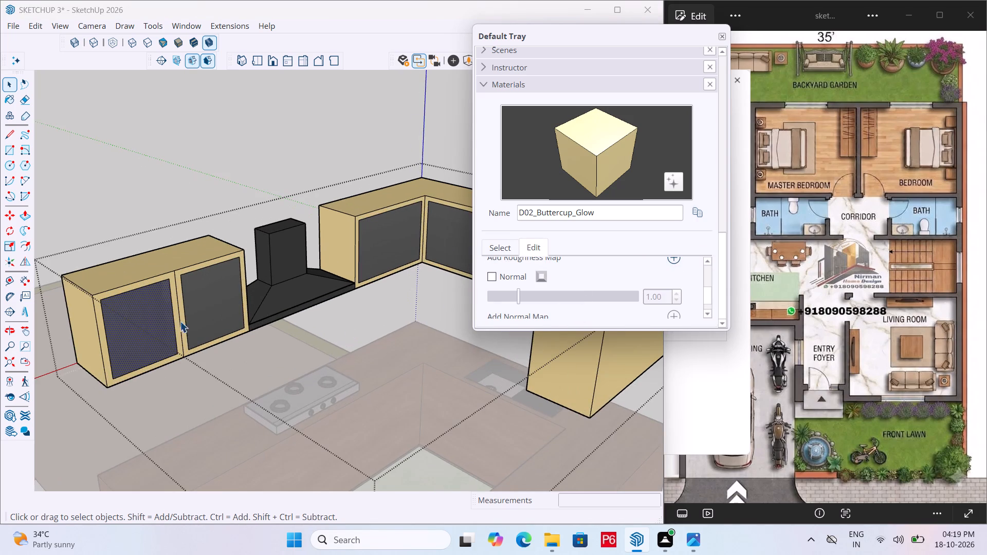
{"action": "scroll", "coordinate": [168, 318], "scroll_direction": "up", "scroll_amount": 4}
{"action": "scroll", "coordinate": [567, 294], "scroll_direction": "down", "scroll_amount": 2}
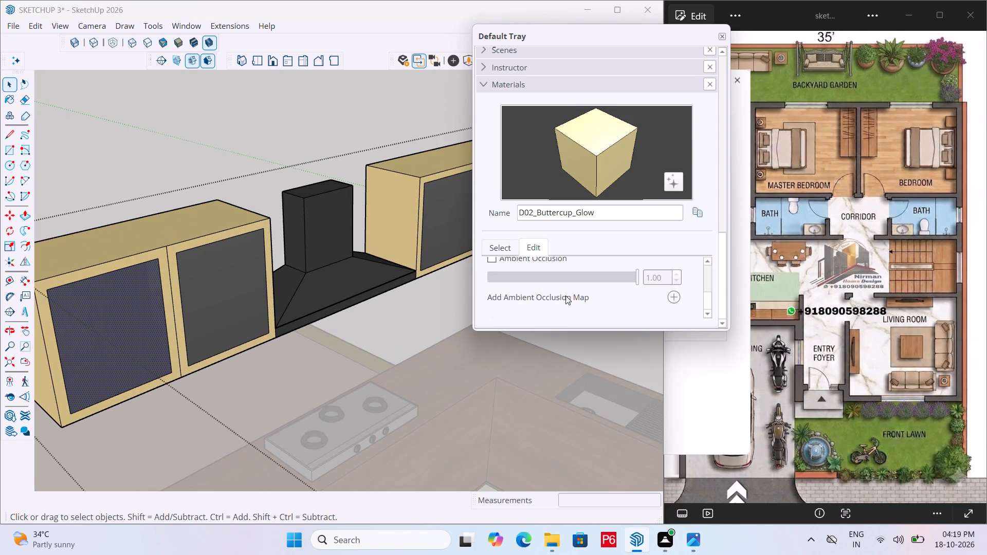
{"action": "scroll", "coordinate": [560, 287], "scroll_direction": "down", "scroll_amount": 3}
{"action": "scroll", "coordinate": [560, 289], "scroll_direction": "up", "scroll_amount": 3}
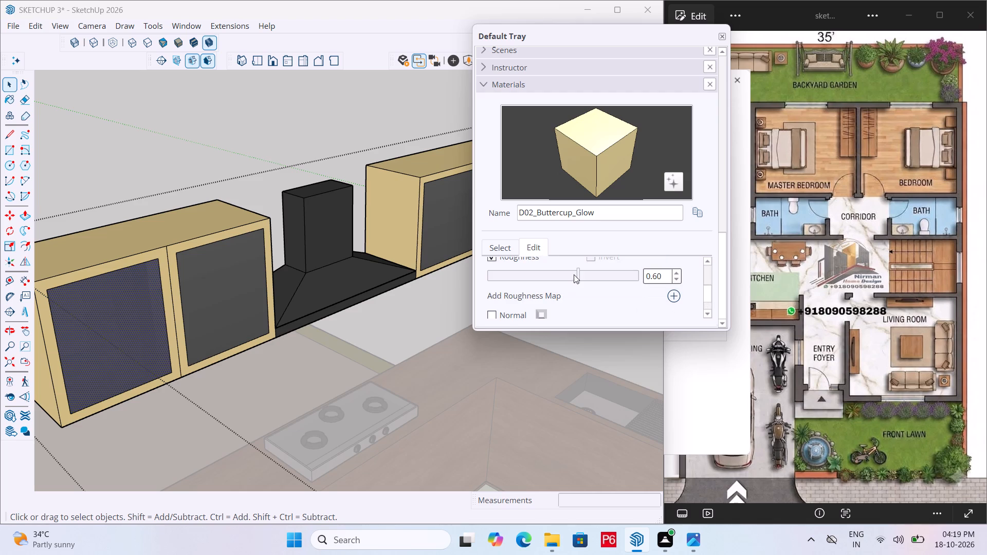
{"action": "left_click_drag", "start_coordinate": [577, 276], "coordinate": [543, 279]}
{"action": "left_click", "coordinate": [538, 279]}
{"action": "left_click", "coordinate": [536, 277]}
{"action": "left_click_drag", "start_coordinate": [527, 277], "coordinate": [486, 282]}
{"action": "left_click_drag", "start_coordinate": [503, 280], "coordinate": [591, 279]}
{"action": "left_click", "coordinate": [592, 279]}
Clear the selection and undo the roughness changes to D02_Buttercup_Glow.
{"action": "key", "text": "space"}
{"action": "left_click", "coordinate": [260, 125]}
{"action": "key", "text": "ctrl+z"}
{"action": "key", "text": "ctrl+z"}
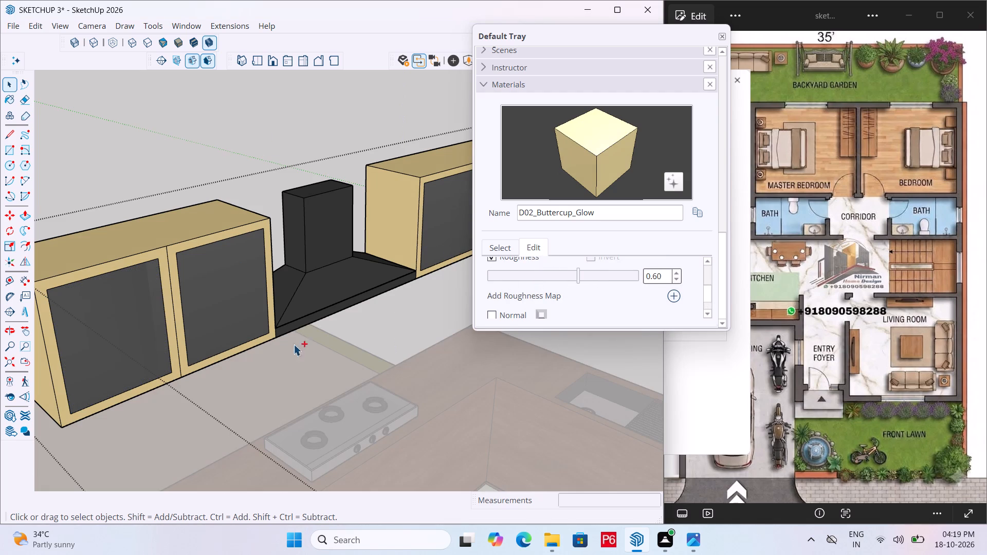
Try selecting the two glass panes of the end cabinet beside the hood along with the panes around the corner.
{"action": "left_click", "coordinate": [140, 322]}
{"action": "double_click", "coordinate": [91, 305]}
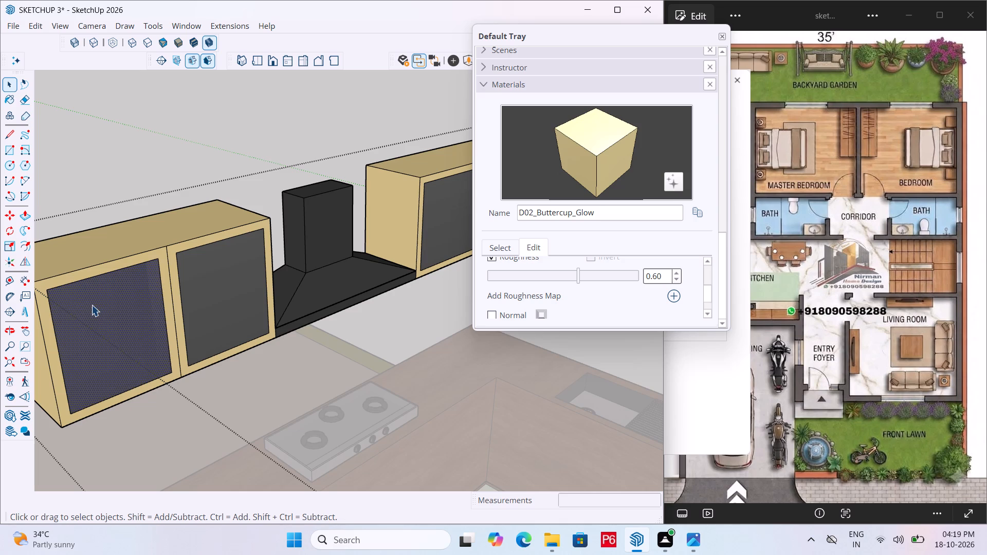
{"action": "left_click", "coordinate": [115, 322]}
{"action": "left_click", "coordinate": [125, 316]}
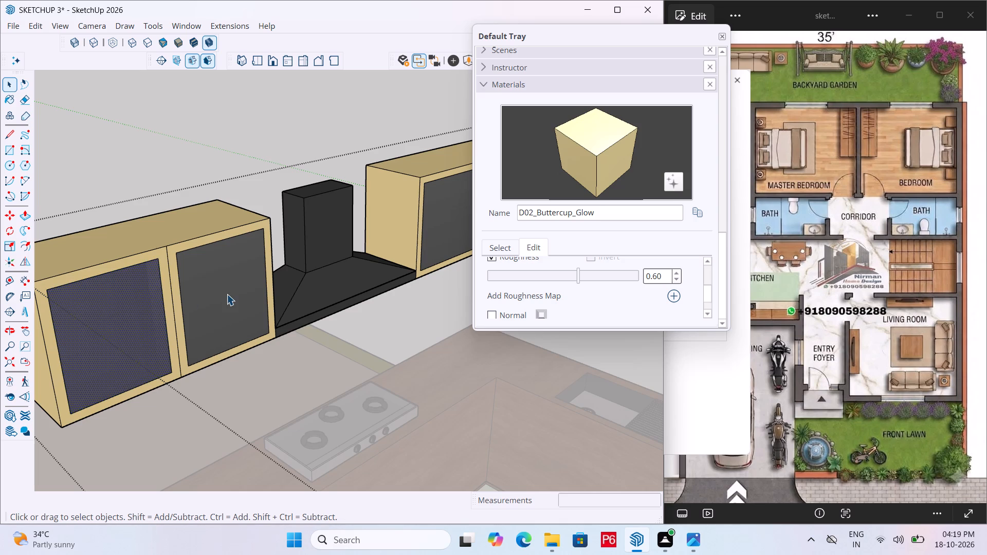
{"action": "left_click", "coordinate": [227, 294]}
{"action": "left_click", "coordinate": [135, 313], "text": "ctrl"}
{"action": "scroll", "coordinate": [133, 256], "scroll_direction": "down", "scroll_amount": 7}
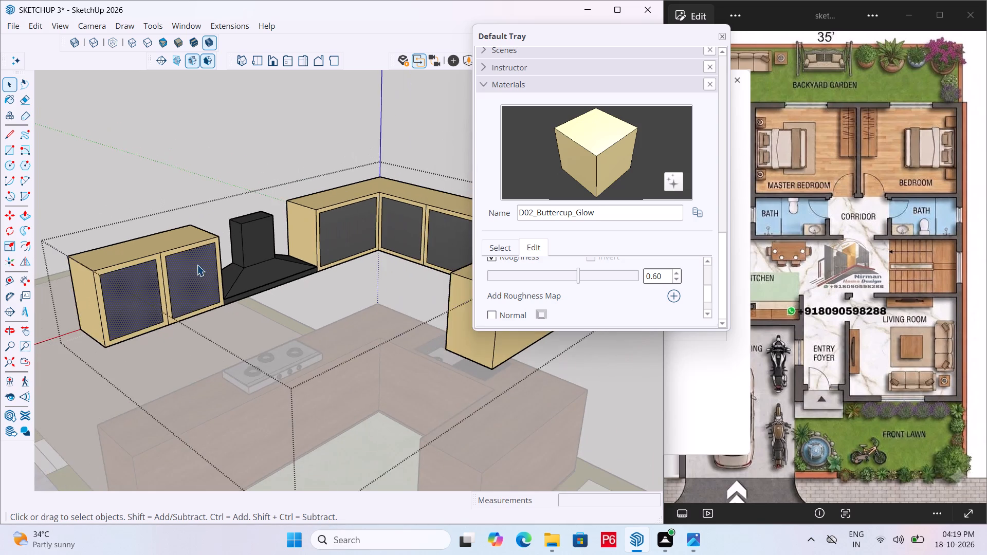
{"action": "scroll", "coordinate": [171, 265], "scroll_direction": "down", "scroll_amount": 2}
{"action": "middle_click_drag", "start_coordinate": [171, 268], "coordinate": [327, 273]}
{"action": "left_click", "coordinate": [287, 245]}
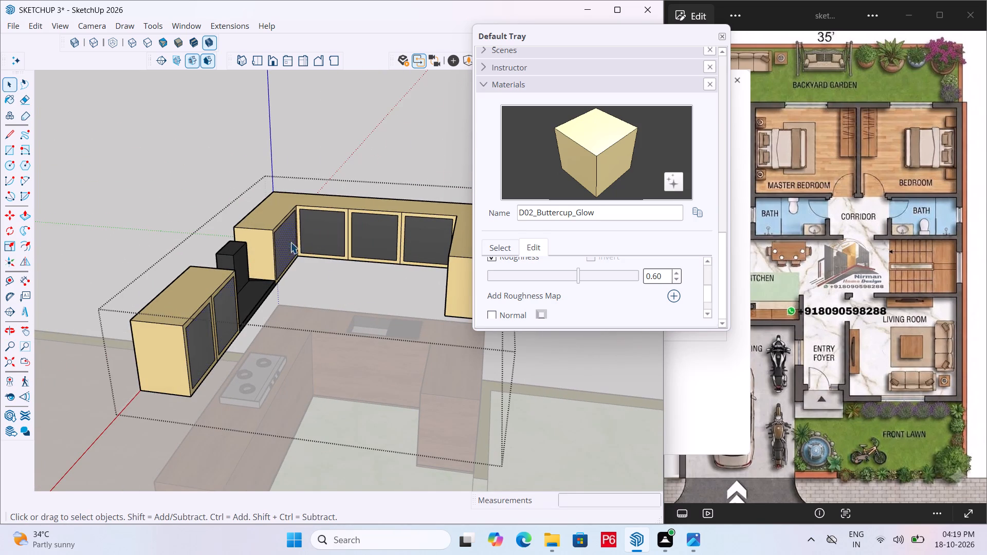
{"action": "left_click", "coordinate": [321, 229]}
Select the three glass door panes on the middle run of the upper cabinets.
{"action": "scroll", "coordinate": [173, 250], "scroll_direction": "down", "scroll_amount": 5}
{"action": "middle_click_drag", "start_coordinate": [275, 267], "coordinate": [396, 267]}
{"action": "scroll", "coordinate": [406, 266], "scroll_direction": "up", "scroll_amount": 3}
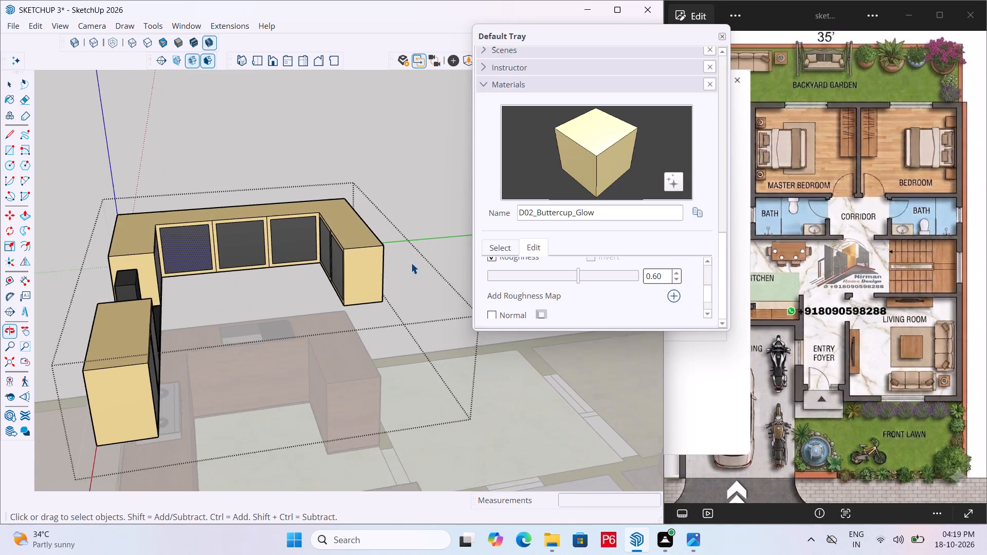
{"action": "scroll", "coordinate": [411, 263], "scroll_direction": "up", "scroll_amount": 2}
{"action": "left_click_drag", "start_coordinate": [236, 250], "coordinate": [249, 247]}
{"action": "left_click", "coordinate": [291, 245]}
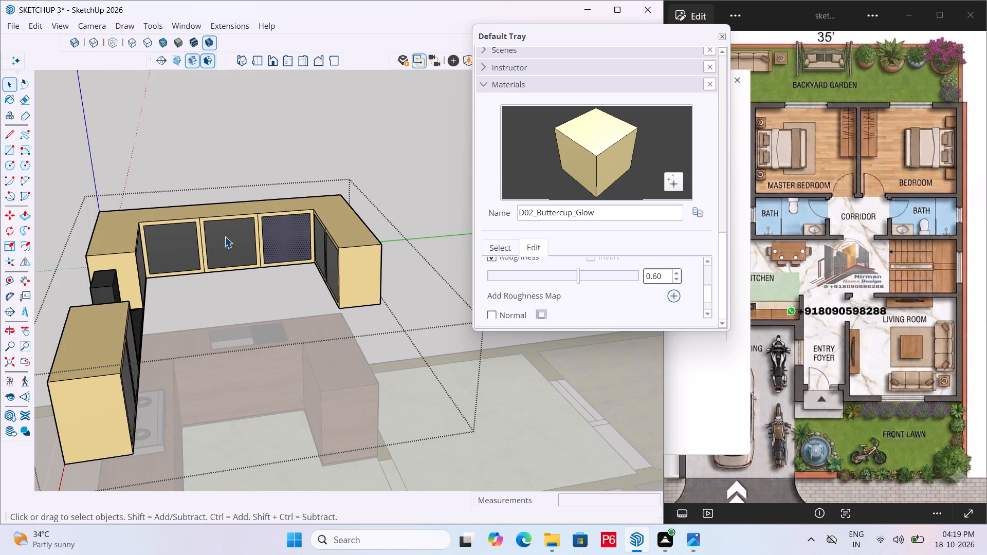
{"action": "left_click", "coordinate": [225, 236]}
{"action": "left_click_drag", "start_coordinate": [175, 236], "coordinate": [187, 236], "text": "ctrl"}
{"action": "left_click", "coordinate": [286, 234], "text": "ctrl"}
{"action": "left_click", "coordinate": [176, 244], "text": "ctrl"}
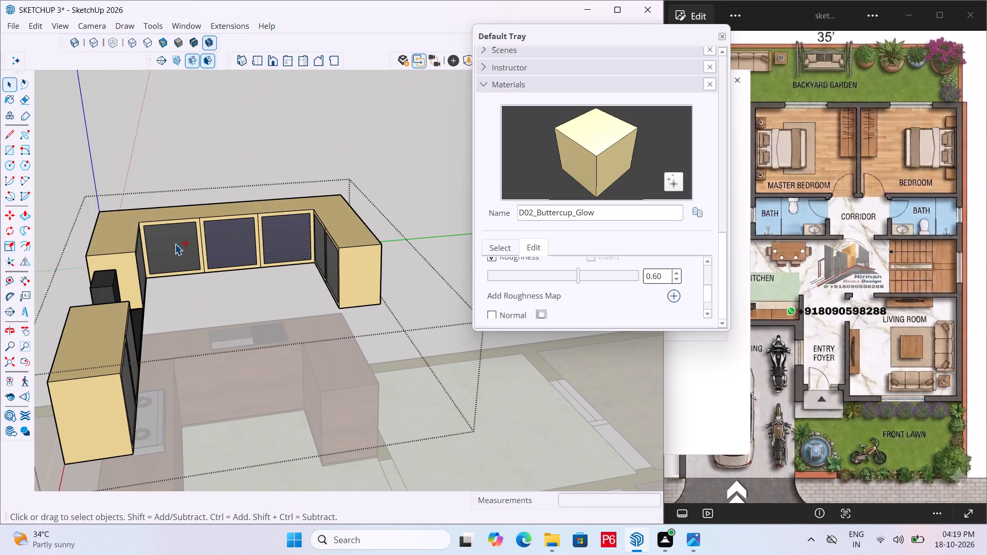
Add the glass panes on both sides of the chimney hood and the two panes of the opposite cabinet to the selection.
{"action": "scroll", "coordinate": [313, 221], "scroll_direction": "down", "scroll_amount": 3}
{"action": "middle_click_drag", "start_coordinate": [324, 237], "coordinate": [52, 265]}
{"action": "scroll", "coordinate": [212, 216], "scroll_direction": "up", "scroll_amount": 3, "text": "ctrl"}
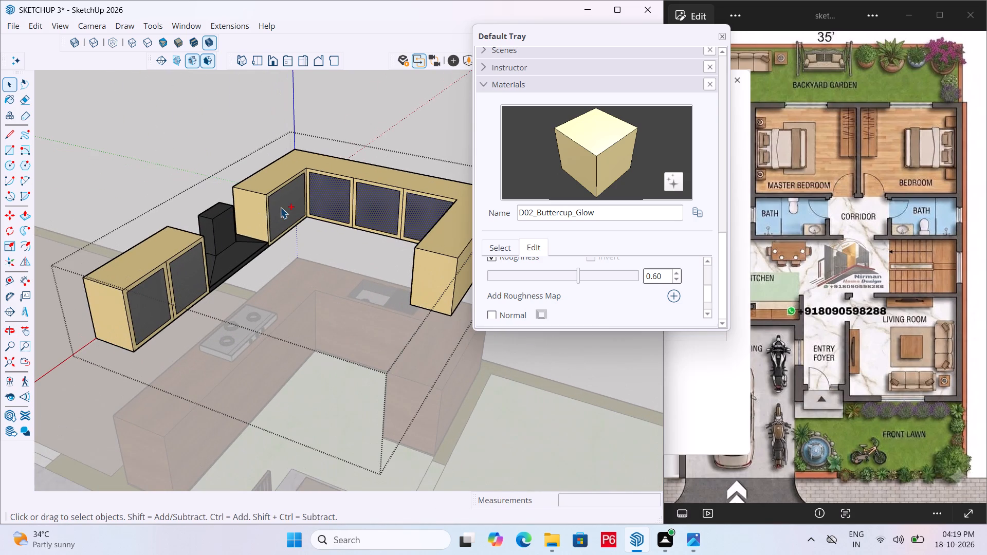
{"action": "left_click", "coordinate": [280, 207], "text": "ctrl"}
{"action": "left_click", "coordinate": [188, 268], "text": "ctrl"}
{"action": "left_click", "coordinate": [154, 301], "text": "ctrl"}
{"action": "middle_click_drag", "start_coordinate": [153, 286], "coordinate": [171, 286]}
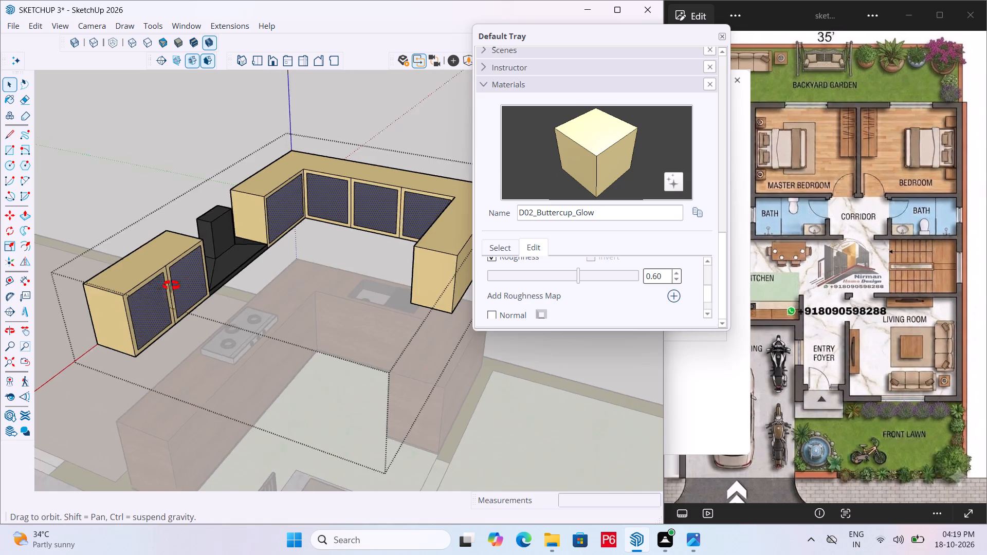
{"action": "middle_click_drag", "start_coordinate": [171, 286], "coordinate": [611, 290]}
{"action": "left_click", "coordinate": [341, 217], "text": "ctrl"}
{"action": "left_click", "coordinate": [287, 215], "text": "ctrl"}
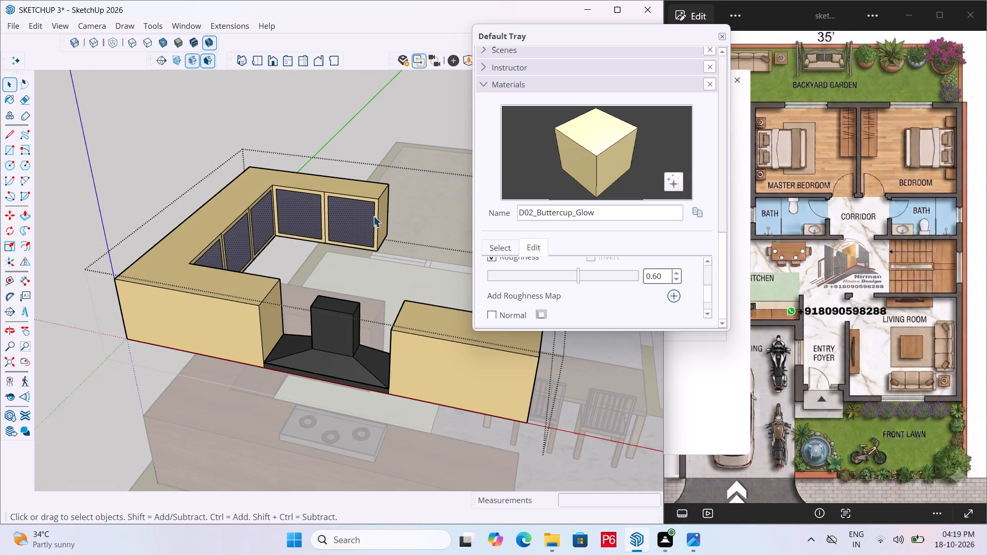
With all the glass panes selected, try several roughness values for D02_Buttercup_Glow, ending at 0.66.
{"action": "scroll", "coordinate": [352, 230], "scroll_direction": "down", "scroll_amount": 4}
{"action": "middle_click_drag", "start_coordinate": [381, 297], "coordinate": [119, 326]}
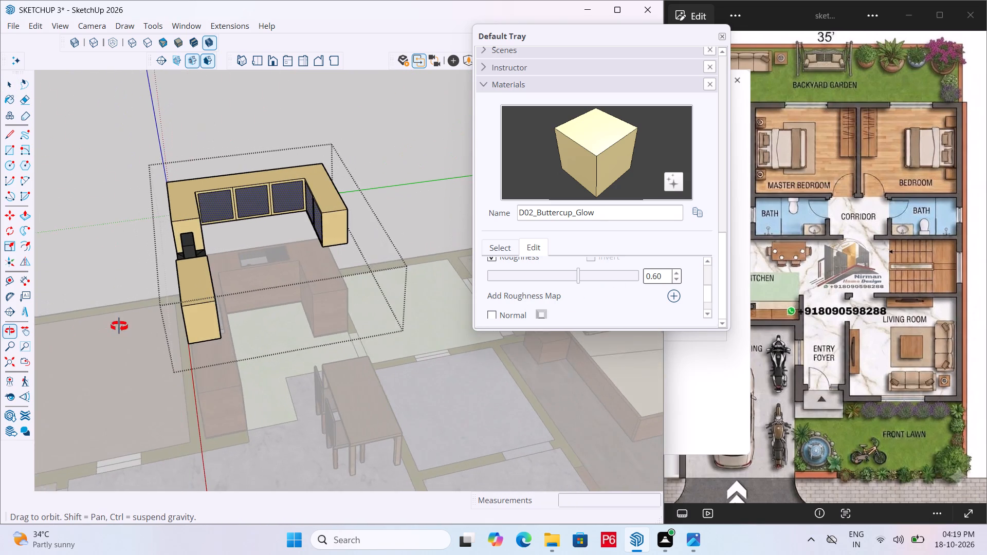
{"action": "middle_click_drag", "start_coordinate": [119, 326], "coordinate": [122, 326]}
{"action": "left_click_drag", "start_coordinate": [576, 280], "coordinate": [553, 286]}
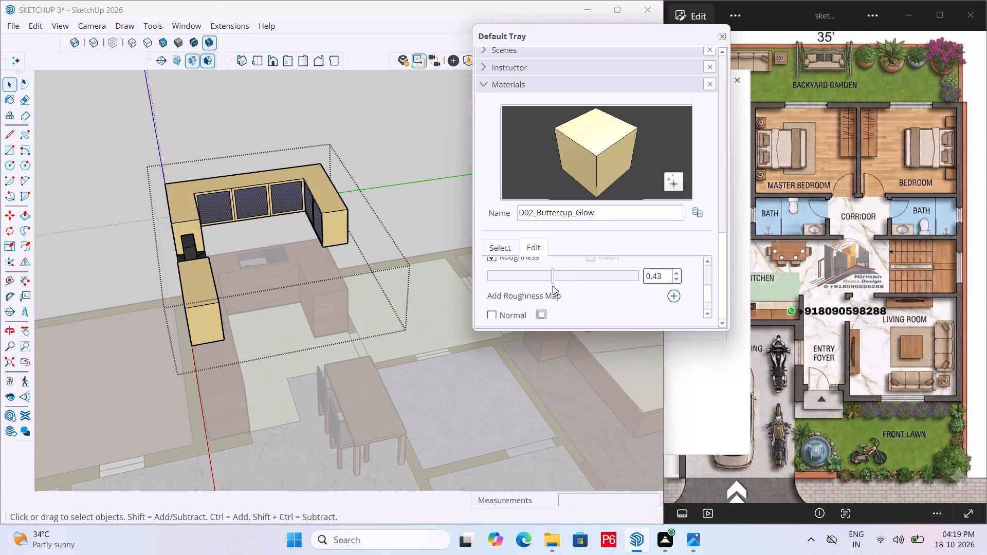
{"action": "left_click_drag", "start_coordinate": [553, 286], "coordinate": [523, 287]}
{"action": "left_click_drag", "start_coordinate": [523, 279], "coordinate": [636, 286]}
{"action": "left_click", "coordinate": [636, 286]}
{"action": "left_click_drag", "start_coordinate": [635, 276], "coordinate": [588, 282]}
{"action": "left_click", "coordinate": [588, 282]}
Raise the D02_Buttercup_Glow material's roughness to 0.73.
{"action": "scroll", "coordinate": [247, 157], "scroll_direction": "up", "scroll_amount": 7}
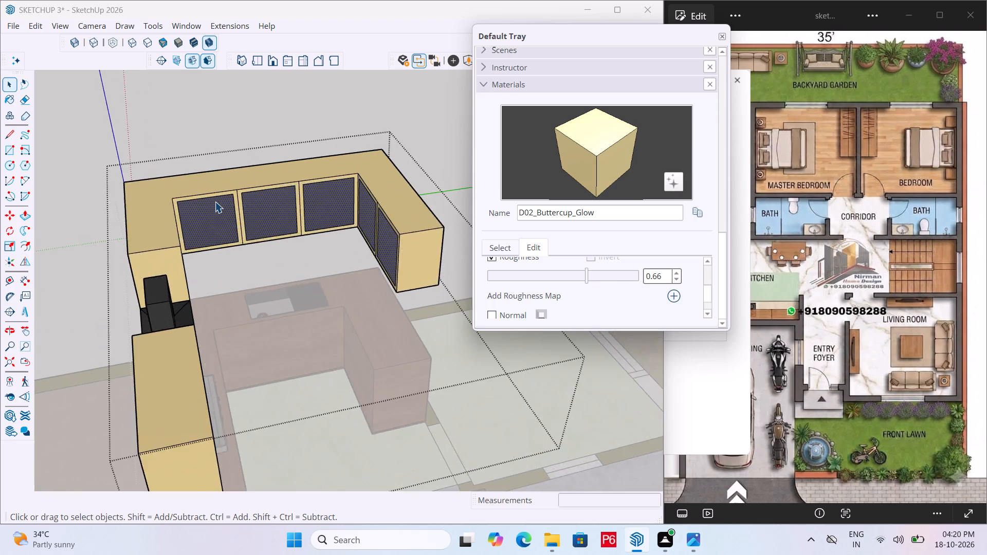
{"action": "scroll", "coordinate": [215, 201], "scroll_direction": "up", "scroll_amount": 5}
{"action": "middle_click_drag", "start_coordinate": [383, 212], "coordinate": [293, 143]}
{"action": "scroll", "coordinate": [296, 145], "scroll_direction": "up", "scroll_amount": 1}
{"action": "scroll", "coordinate": [373, 172], "scroll_direction": "down", "scroll_amount": 6}
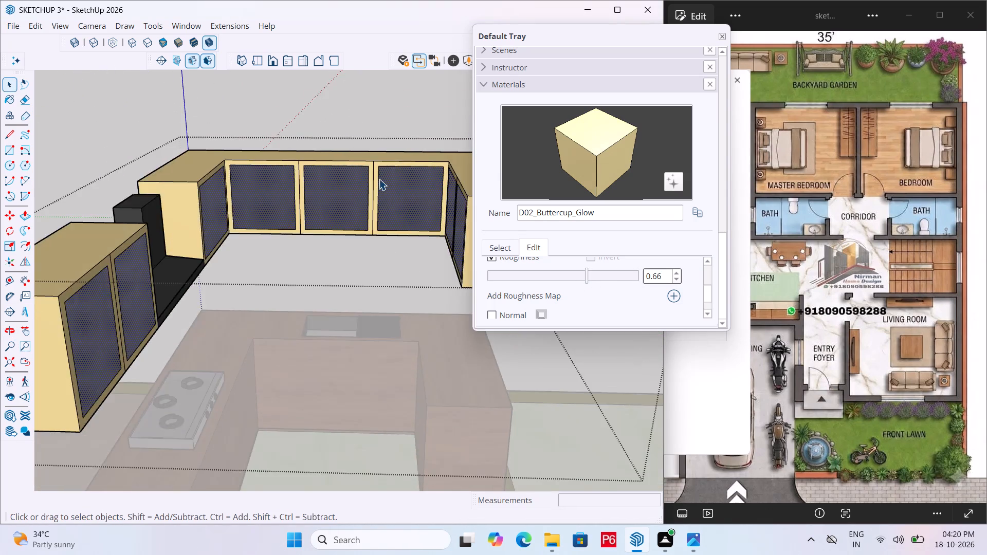
{"action": "scroll", "coordinate": [374, 178], "scroll_direction": "down", "scroll_amount": 5}
{"action": "middle_click_drag", "start_coordinate": [322, 194], "coordinate": [60, 221]}
{"action": "scroll", "coordinate": [325, 205], "scroll_direction": "up", "scroll_amount": 5}
{"action": "scroll", "coordinate": [215, 203], "scroll_direction": "up", "scroll_amount": 1}
{"action": "scroll", "coordinate": [181, 247], "scroll_direction": "down", "scroll_amount": 7}
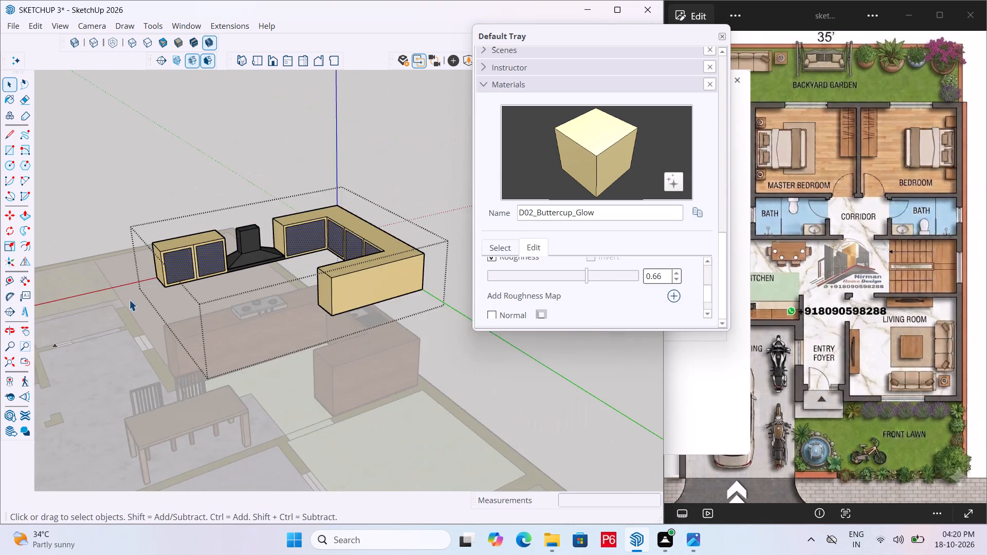
{"action": "scroll", "coordinate": [254, 236], "scroll_direction": "up", "scroll_amount": 3}
{"action": "middle_click_drag", "start_coordinate": [339, 233], "coordinate": [443, 213]}
{"action": "scroll", "coordinate": [317, 244], "scroll_direction": "up", "scroll_amount": 9}
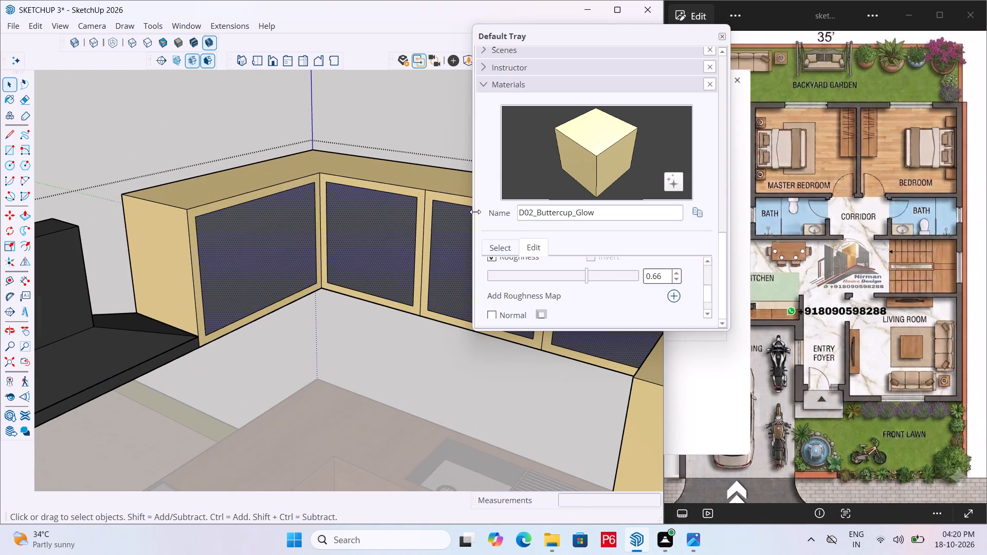
{"action": "left_click_drag", "start_coordinate": [592, 277], "coordinate": [597, 275]}
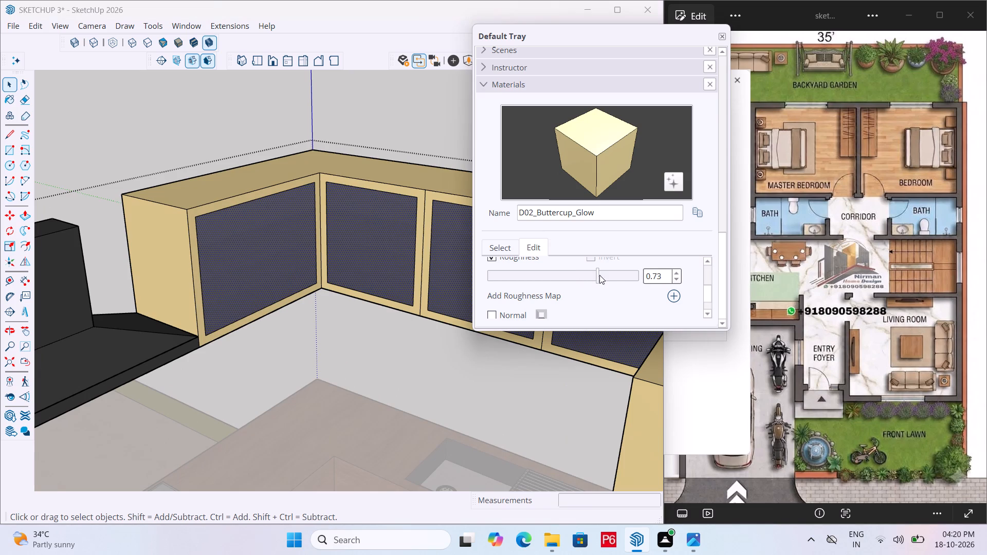
Raise the D02_Buttercup_Glow material's roughness to 1.00.
{"action": "left_click", "coordinate": [611, 275]}
{"action": "left_click_drag", "start_coordinate": [620, 279], "coordinate": [628, 279]}
{"action": "left_click_drag", "start_coordinate": [631, 279], "coordinate": [637, 280]}
{"action": "left_click", "coordinate": [637, 280]}
{"action": "left_click", "coordinate": [636, 279]}
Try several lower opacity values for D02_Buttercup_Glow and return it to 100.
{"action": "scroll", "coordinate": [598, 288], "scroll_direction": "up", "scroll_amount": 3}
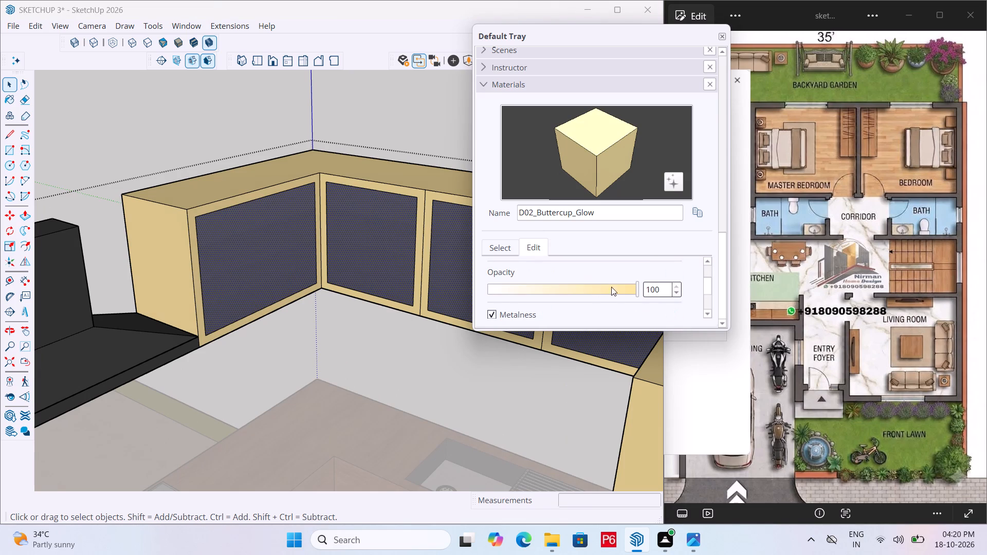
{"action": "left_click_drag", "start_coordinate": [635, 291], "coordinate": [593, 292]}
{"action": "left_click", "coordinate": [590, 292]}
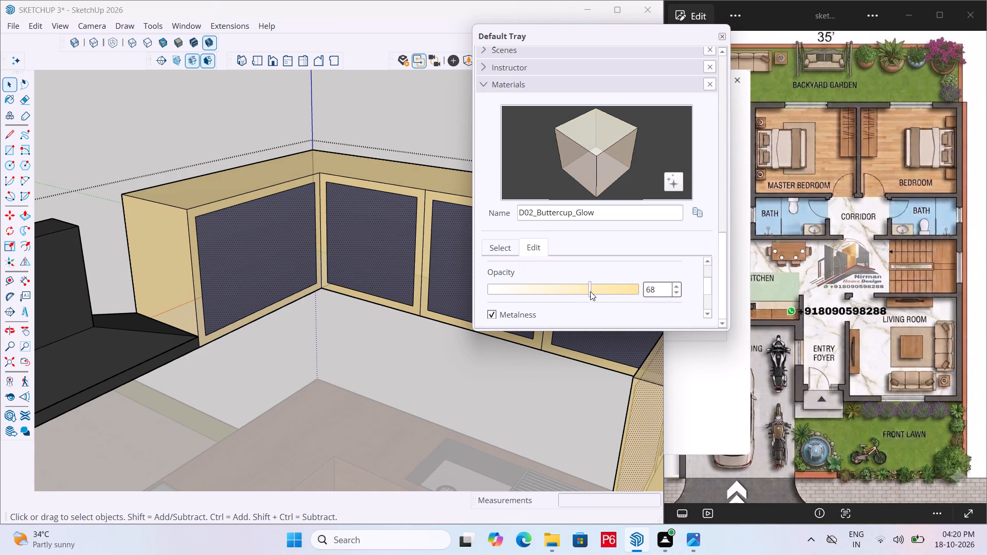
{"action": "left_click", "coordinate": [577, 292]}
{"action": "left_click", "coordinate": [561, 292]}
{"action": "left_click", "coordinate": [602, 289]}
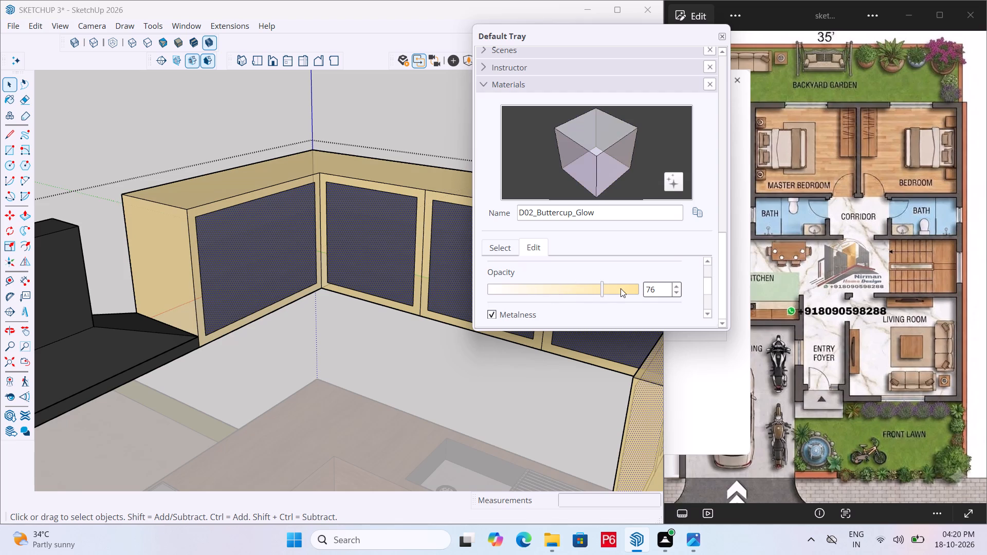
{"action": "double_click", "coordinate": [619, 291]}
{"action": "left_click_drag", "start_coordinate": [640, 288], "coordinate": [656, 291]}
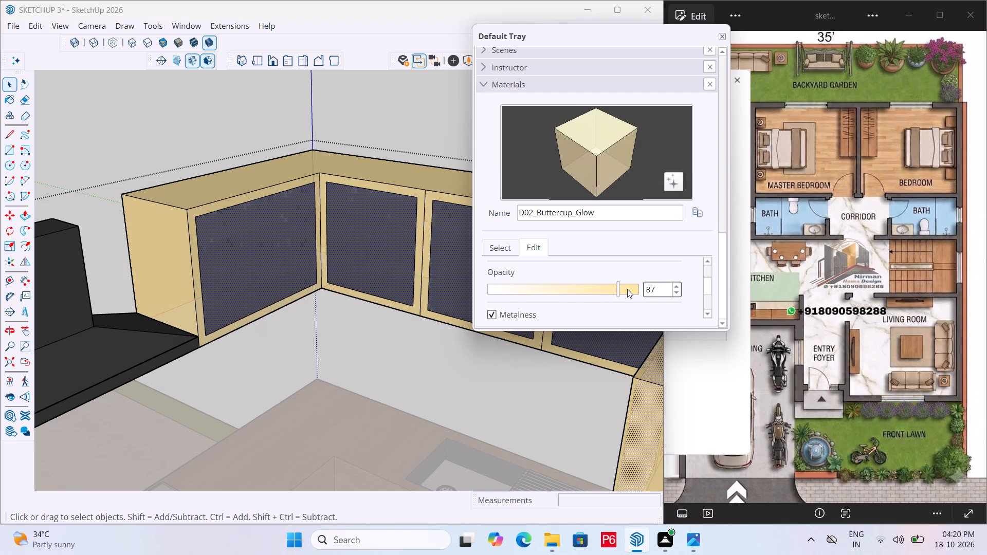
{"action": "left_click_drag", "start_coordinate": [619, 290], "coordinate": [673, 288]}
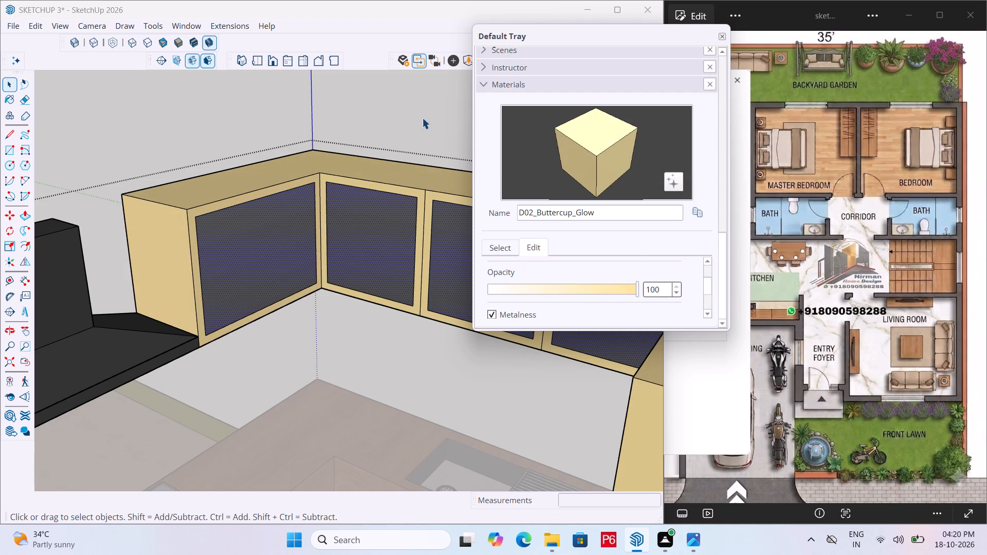
Select the two glass door panes at the upper cabinets' corner and sample their Glass_Mirror_2 material.
{"action": "left_click", "coordinate": [409, 115]}
{"action": "left_click", "coordinate": [247, 250]}
{"action": "double_click", "coordinate": [247, 249]}
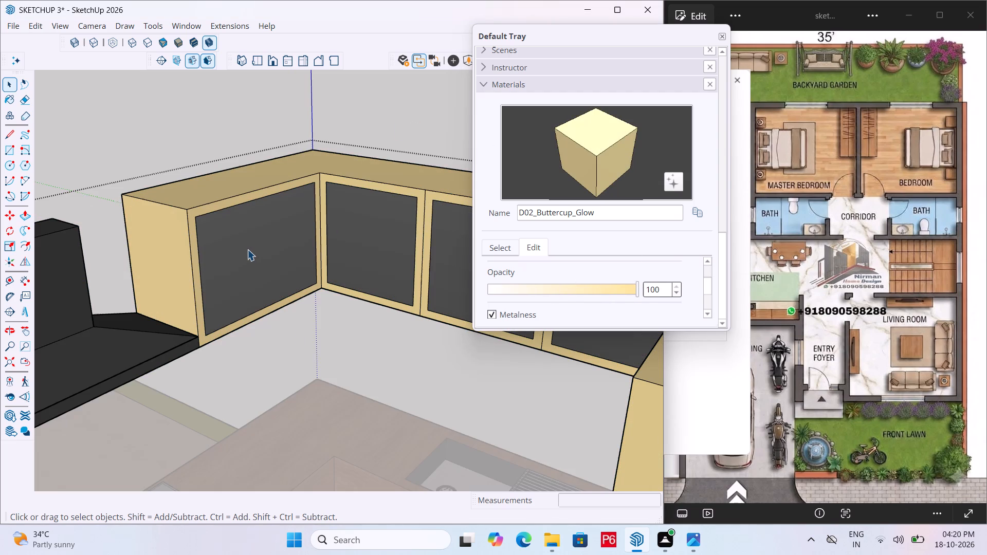
{"action": "left_click", "coordinate": [247, 246]}
{"action": "left_click", "coordinate": [355, 242], "text": "ctrl"}
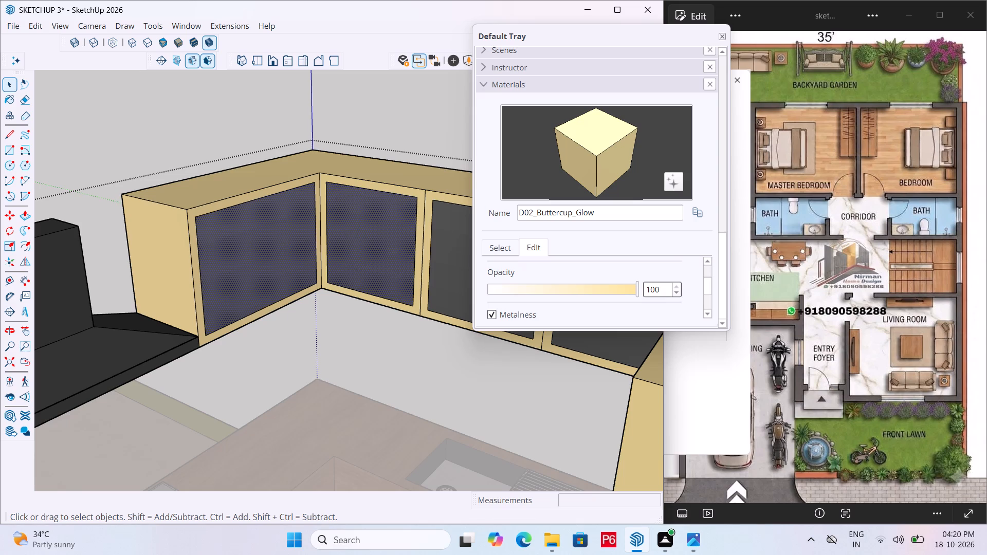
{"action": "scroll", "coordinate": [669, 239], "scroll_direction": "up", "scroll_amount": 3}
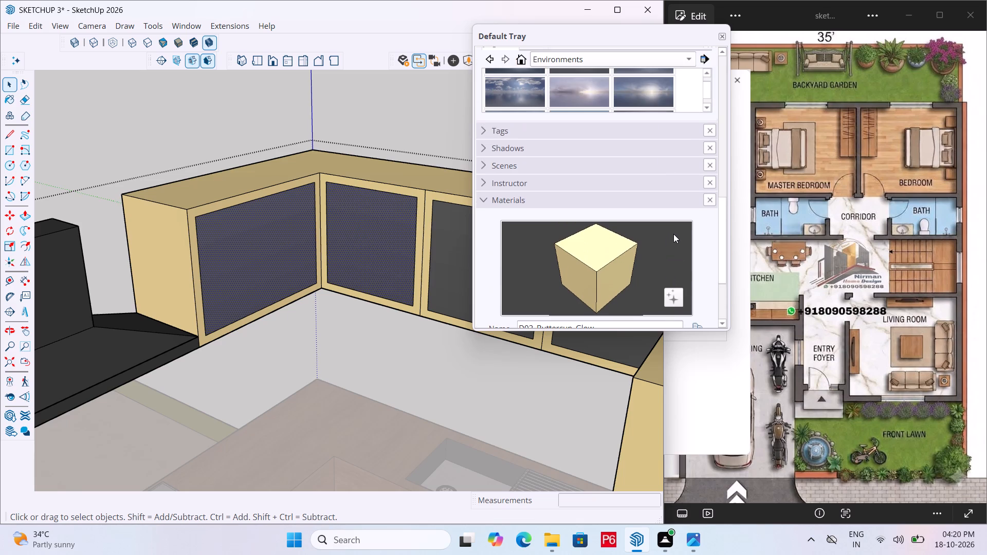
{"action": "scroll", "coordinate": [681, 220], "scroll_direction": "down", "scroll_amount": 7}
{"action": "left_click", "coordinate": [501, 251]}
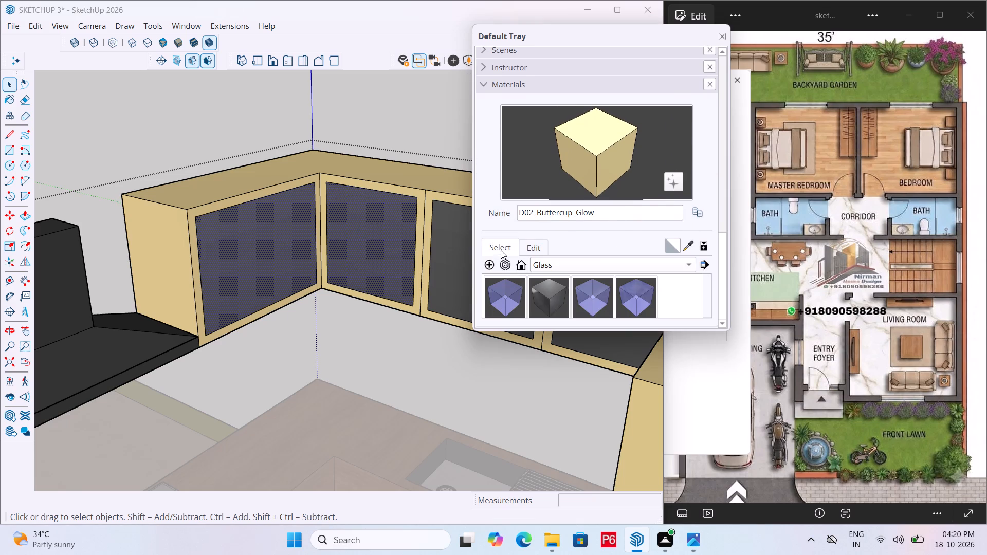
{"action": "left_click", "coordinate": [691, 245]}
{"action": "left_click", "coordinate": [285, 251]}
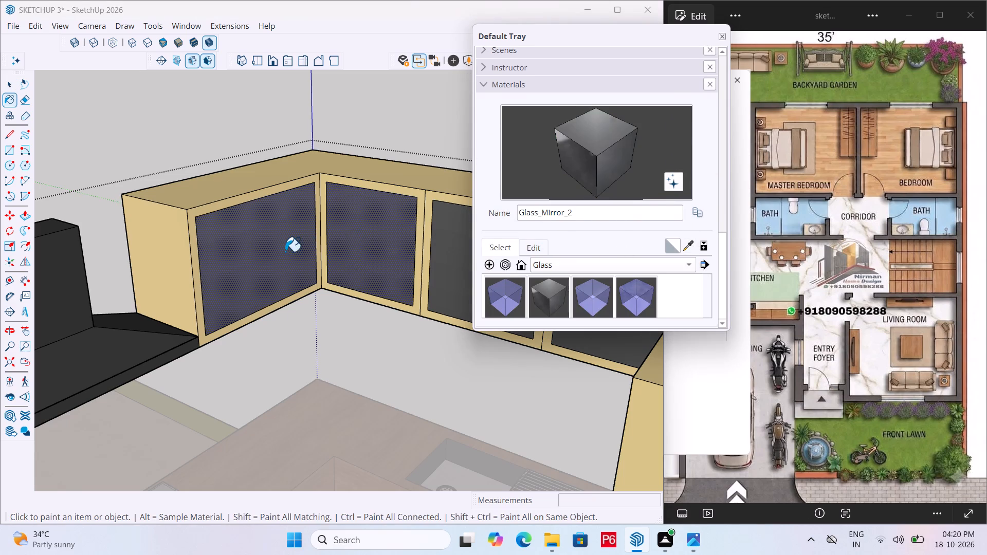
Set the Glass_Mirror_2 material's opacity to 80 and leave the upper cabinet's editing context with nothing selected.
{"action": "left_click", "coordinate": [533, 250]}
{"action": "left_click_drag", "start_coordinate": [622, 290], "coordinate": [588, 292]}
{"action": "left_click", "coordinate": [584, 293]}
{"action": "left_click_drag", "start_coordinate": [581, 293], "coordinate": [609, 291]}
{"action": "key", "text": "space"}
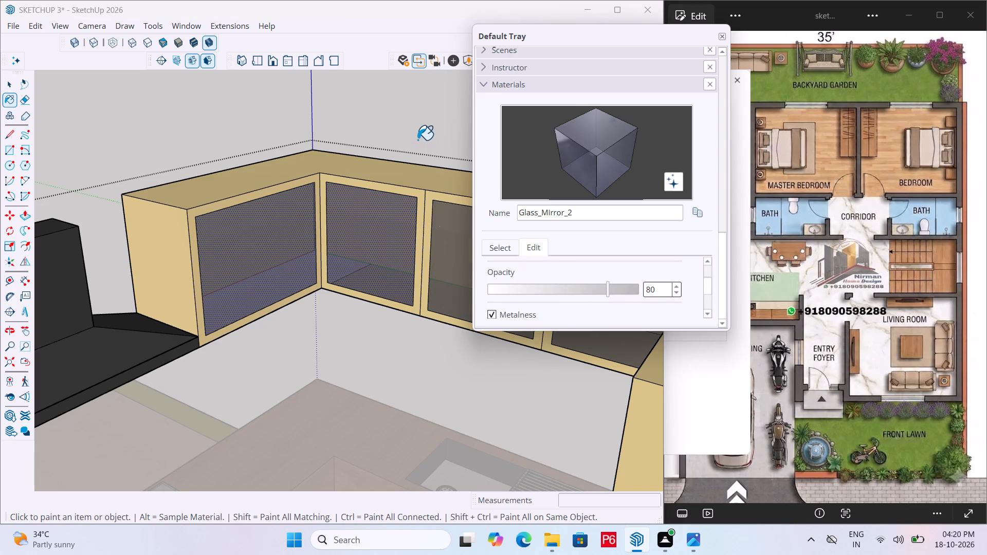
{"action": "key", "text": "Escape"}
{"action": "key", "text": "Escape"}
{"action": "key", "text": "space"}
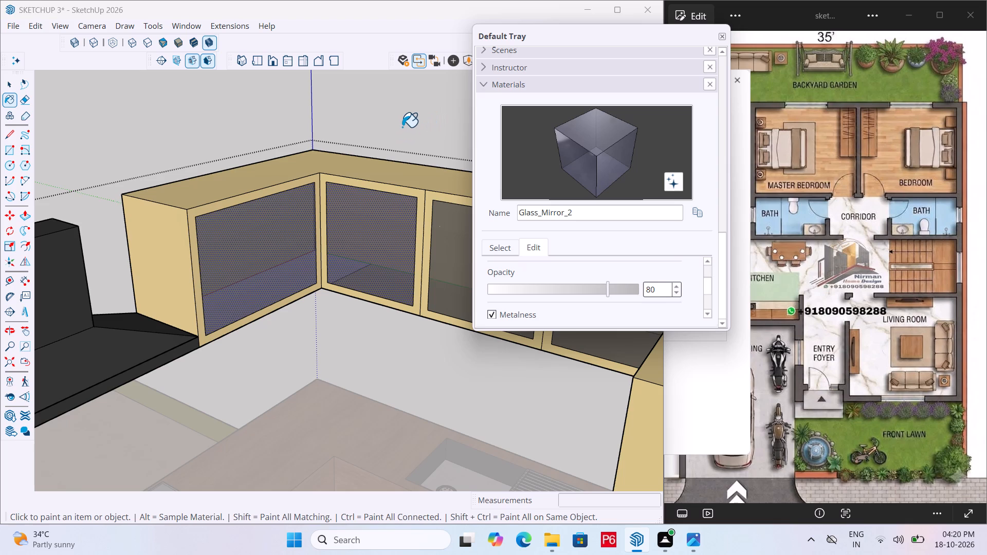
{"action": "key", "text": "space"}
{"action": "left_click", "coordinate": [404, 124]}
{"action": "key", "text": "space"}
{"action": "double_click", "coordinate": [420, 121]}
Save the model with the updated cabinet materials.
{"action": "scroll", "coordinate": [107, 248], "scroll_direction": "down", "scroll_amount": 5}
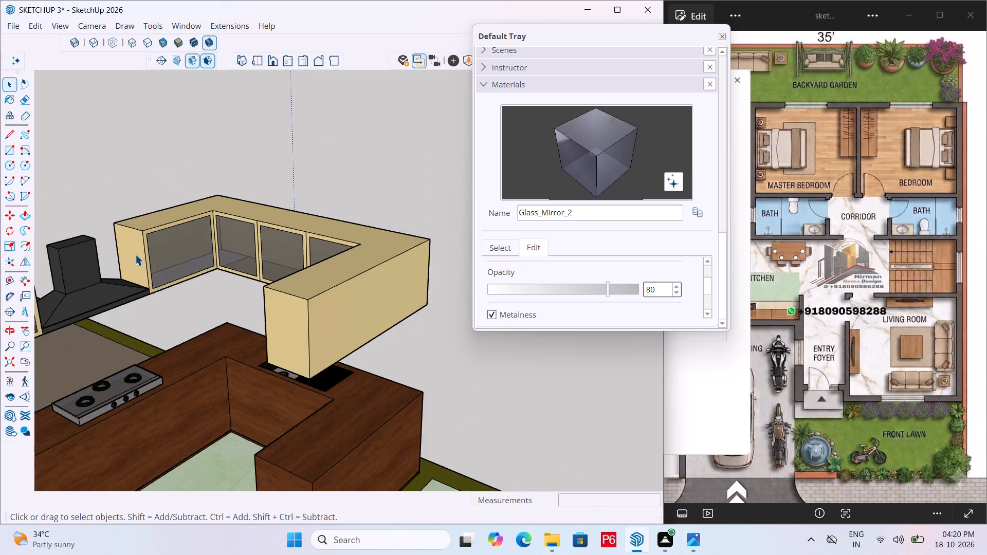
{"action": "scroll", "coordinate": [296, 273], "scroll_direction": "down", "scroll_amount": 3}
{"action": "middle_click_drag", "start_coordinate": [223, 291], "coordinate": [196, 300]}
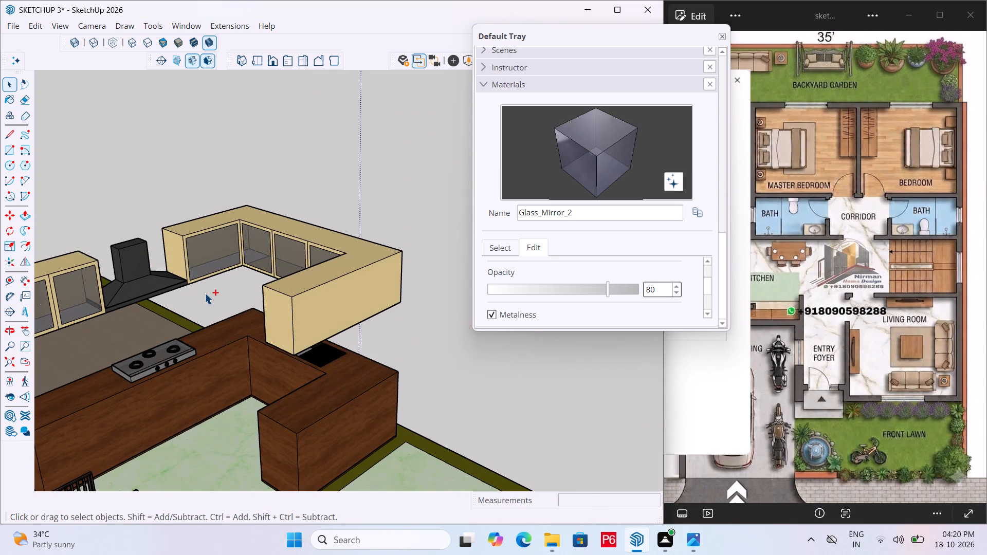
{"action": "key", "text": "ctrl+s"}
{"action": "key", "text": "ctrl+s"}
Examine the kitchen's upper cabinets, glass doors and chimney hood from several sides, alongside the reference floor plan.
{"action": "scroll", "coordinate": [379, 258], "scroll_direction": "down", "scroll_amount": 5}
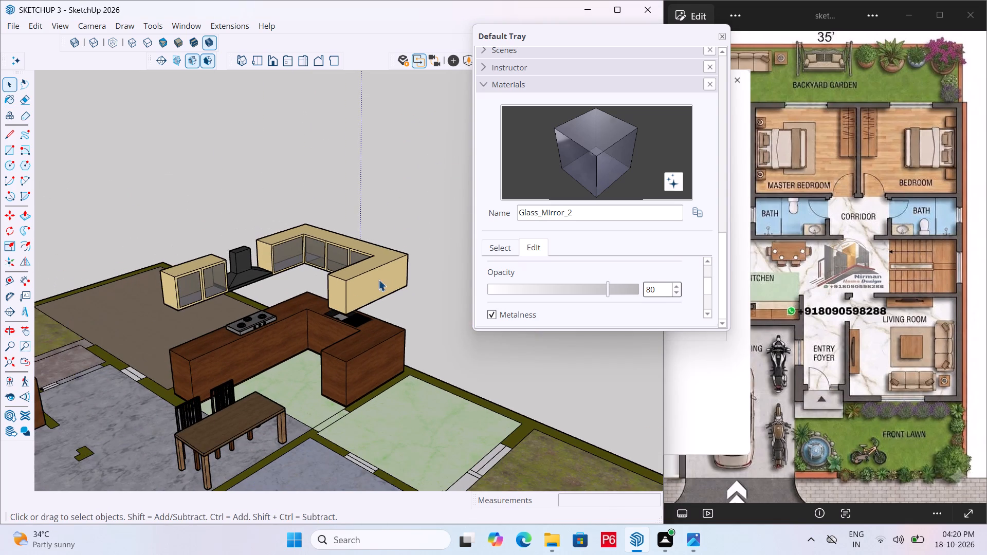
{"action": "scroll", "coordinate": [163, 301], "scroll_direction": "up", "scroll_amount": 4}
{"action": "scroll", "coordinate": [208, 305], "scroll_direction": "up", "scroll_amount": 6}
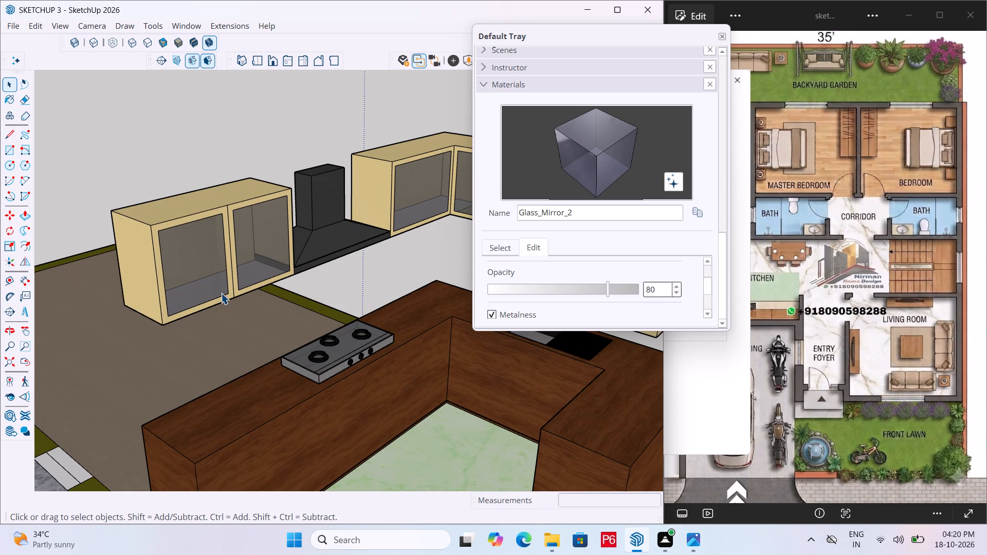
{"action": "left_click", "coordinate": [840, 249]}
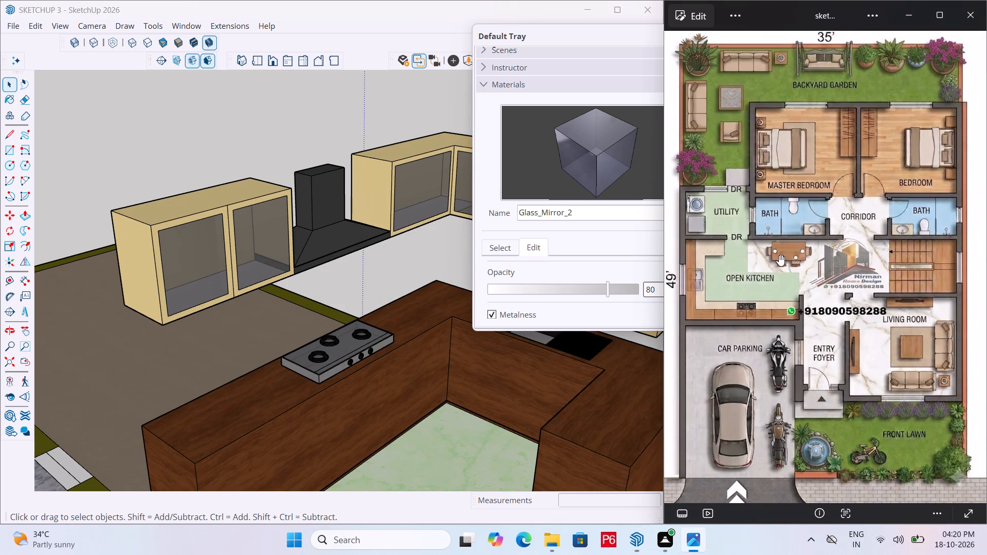
{"action": "scroll", "coordinate": [246, 225], "scroll_direction": "down", "scroll_amount": 5}
{"action": "scroll", "coordinate": [123, 257], "scroll_direction": "down", "scroll_amount": 6}
{"action": "middle_click_drag", "start_coordinate": [189, 273], "coordinate": [229, 280]}
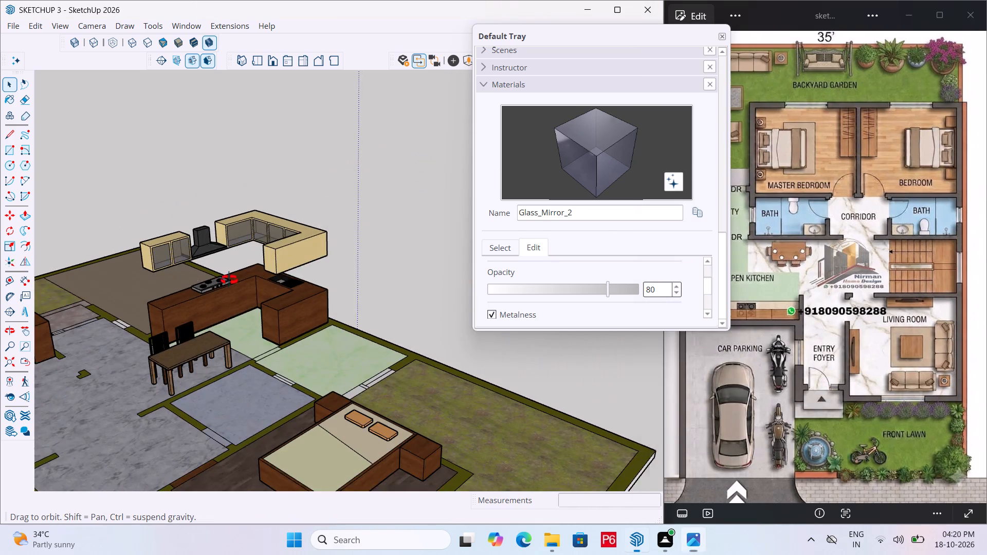
{"action": "middle_click_drag", "start_coordinate": [229, 280], "coordinate": [563, 280]}
{"action": "scroll", "coordinate": [192, 308], "scroll_direction": "up", "scroll_amount": 6}
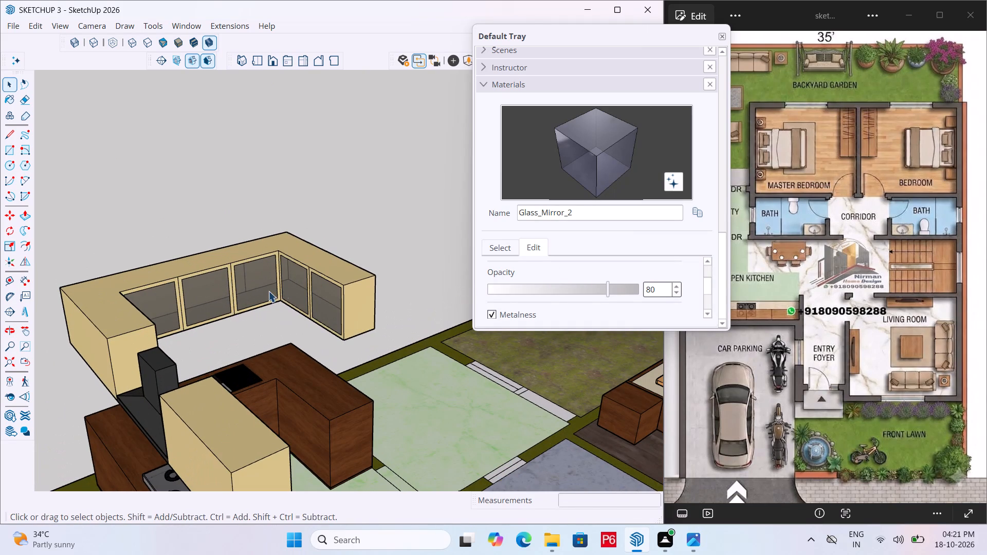
{"action": "scroll", "coordinate": [268, 291], "scroll_direction": "down", "scroll_amount": 6}
{"action": "middle_click_drag", "start_coordinate": [301, 328], "coordinate": [9, 338]}
{"action": "scroll", "coordinate": [84, 309], "scroll_direction": "up", "scroll_amount": 5}
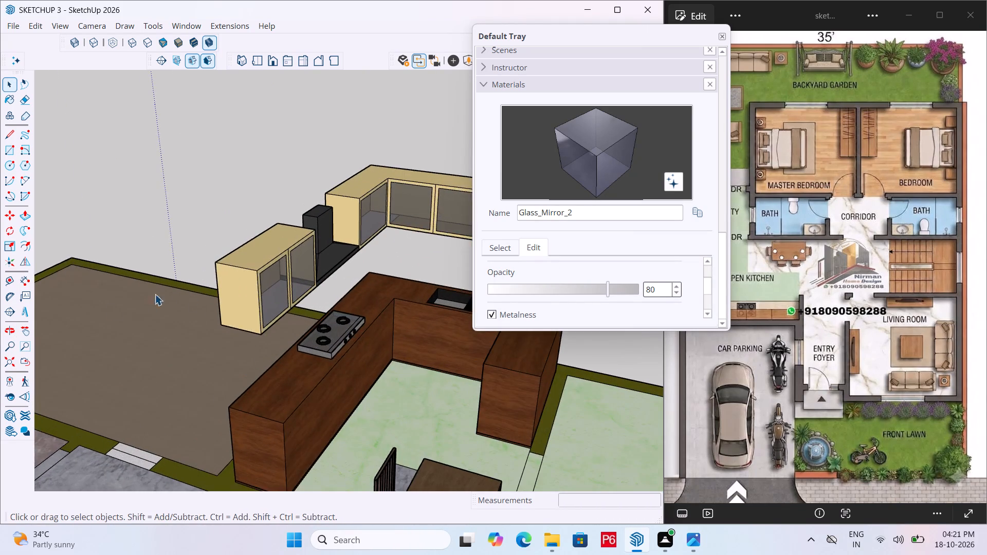
{"action": "scroll", "coordinate": [92, 324], "scroll_direction": "down", "scroll_amount": 5}
{"action": "scroll", "coordinate": [166, 318], "scroll_direction": "up", "scroll_amount": 4}
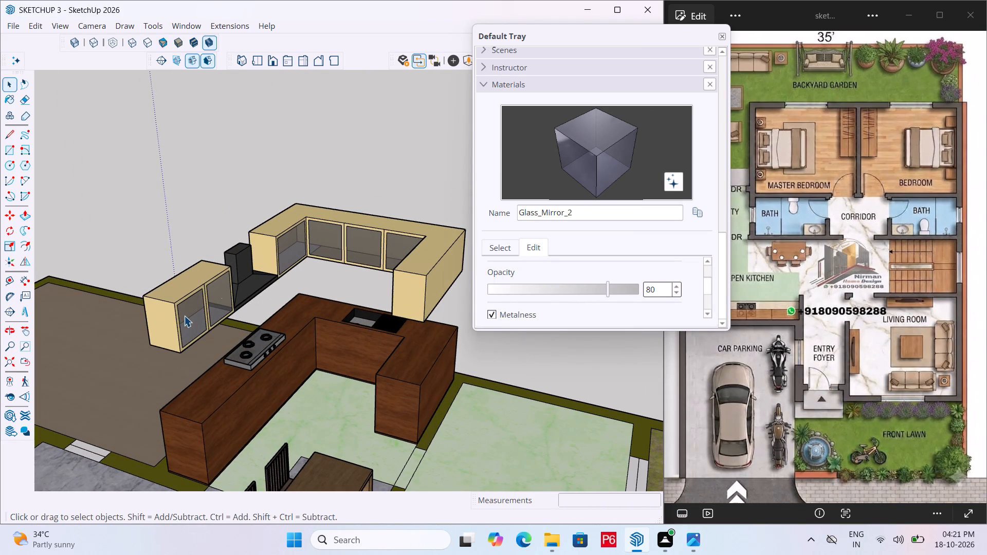
Save the model again.
{"action": "key", "text": "ctrl+s"}
{"action": "key", "text": "ctrl+s"}
{"action": "key", "text": "ctrl+s"}
{"action": "key", "text": "ctrl+s"}
{"action": "key", "text": "ctrl+s"}
{"action": "key", "text": "ctrl+s"}
Examine the whole furnished floor plan from above, ending with a closer look at the bedrooms and backyard garden.
{"action": "scroll", "coordinate": [210, 305], "scroll_direction": "down", "scroll_amount": 5}
{"action": "middle_click_drag", "start_coordinate": [177, 313], "coordinate": [97, 280]}
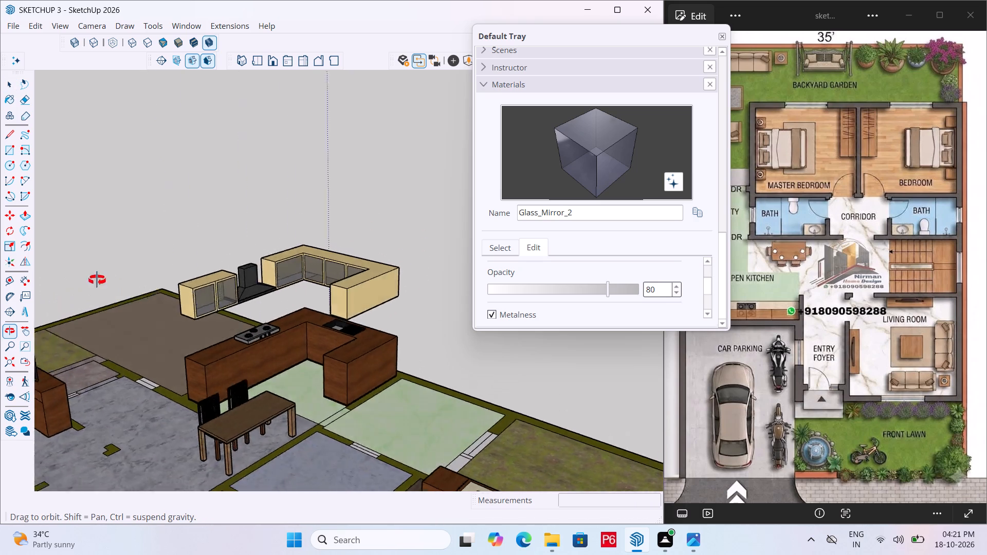
{"action": "middle_click_drag", "start_coordinate": [97, 280], "coordinate": [149, 239]}
{"action": "scroll", "coordinate": [286, 248], "scroll_direction": "up", "scroll_amount": 1}
{"action": "left_click", "coordinate": [327, 241]}
{"action": "scroll", "coordinate": [173, 250], "scroll_direction": "down", "scroll_amount": 2}
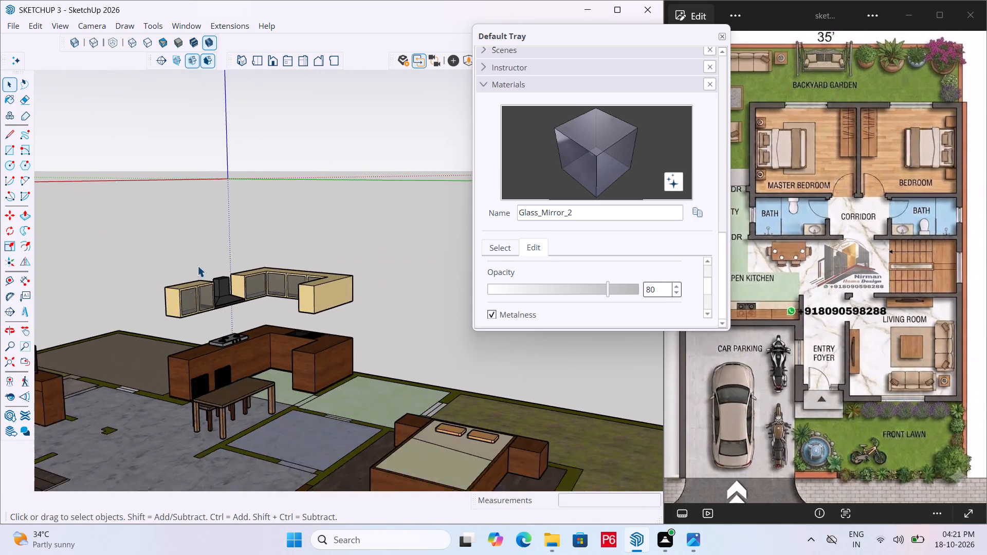
{"action": "scroll", "coordinate": [197, 266], "scroll_direction": "down", "scroll_amount": 9}
{"action": "middle_click_drag", "start_coordinate": [181, 323], "coordinate": [521, 438]}
{"action": "scroll", "coordinate": [236, 308], "scroll_direction": "down", "scroll_amount": 6}
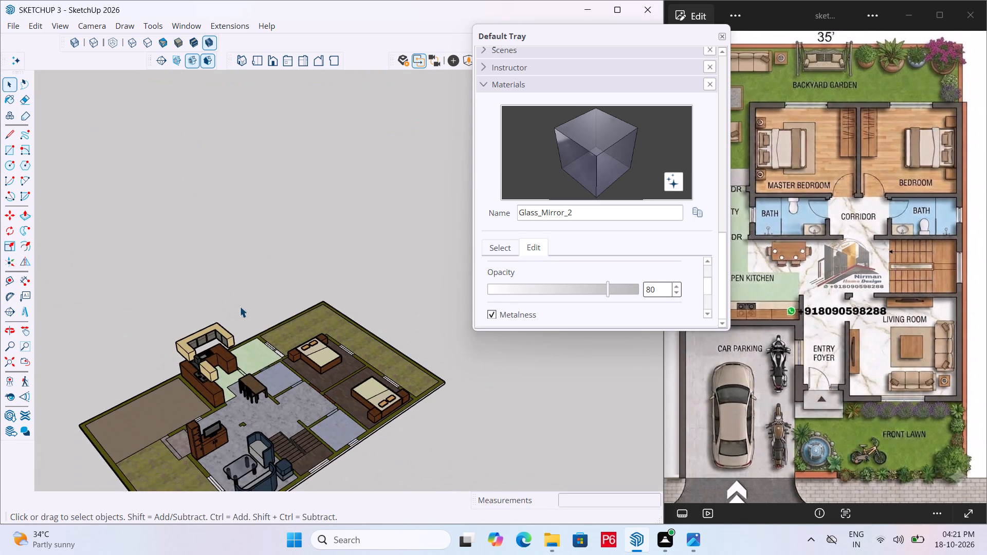
{"action": "scroll", "coordinate": [250, 316], "scroll_direction": "down", "scroll_amount": 5}
{"action": "middle_click_drag", "start_coordinate": [235, 399], "coordinate": [373, 472]}
{"action": "middle_click_drag", "start_coordinate": [367, 463], "coordinate": [423, 425]}
{"action": "scroll", "coordinate": [242, 335], "scroll_direction": "down", "scroll_amount": 4}
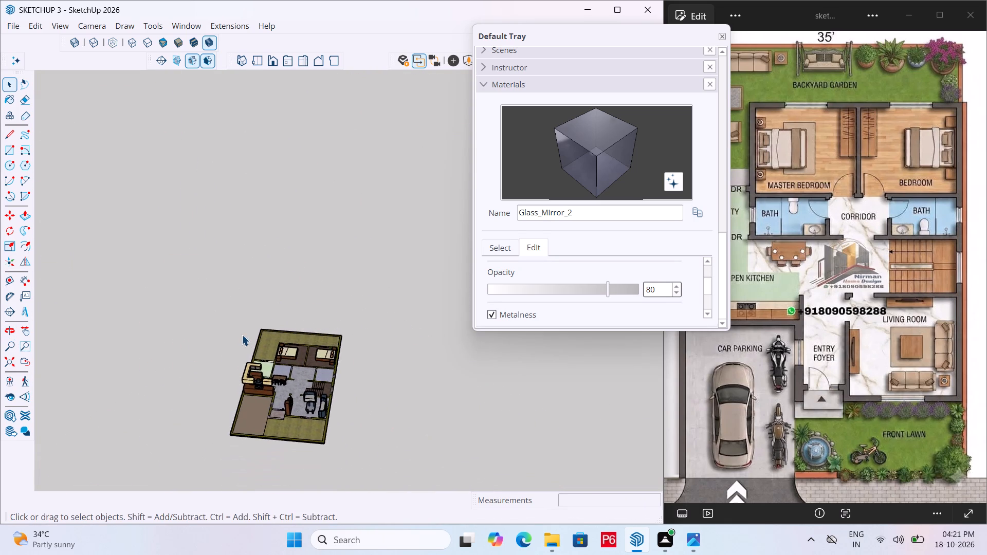
{"action": "scroll", "coordinate": [242, 335], "scroll_direction": "down", "scroll_amount": 1}
{"action": "middle_click_drag", "start_coordinate": [279, 381], "coordinate": [350, 525]}
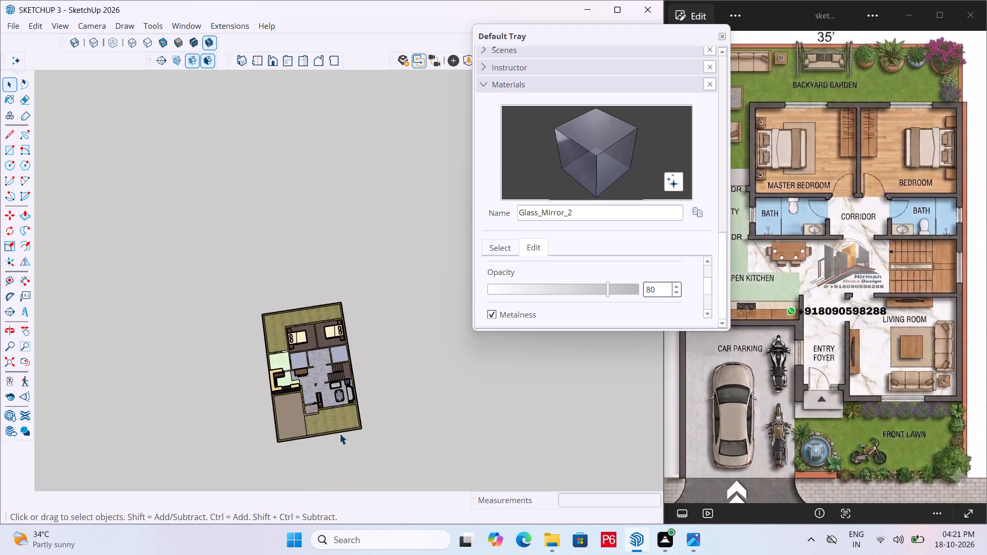
{"action": "scroll", "coordinate": [339, 416], "scroll_direction": "up", "scroll_amount": 5}
{"action": "middle_click_drag", "start_coordinate": [336, 413], "coordinate": [191, 302]}
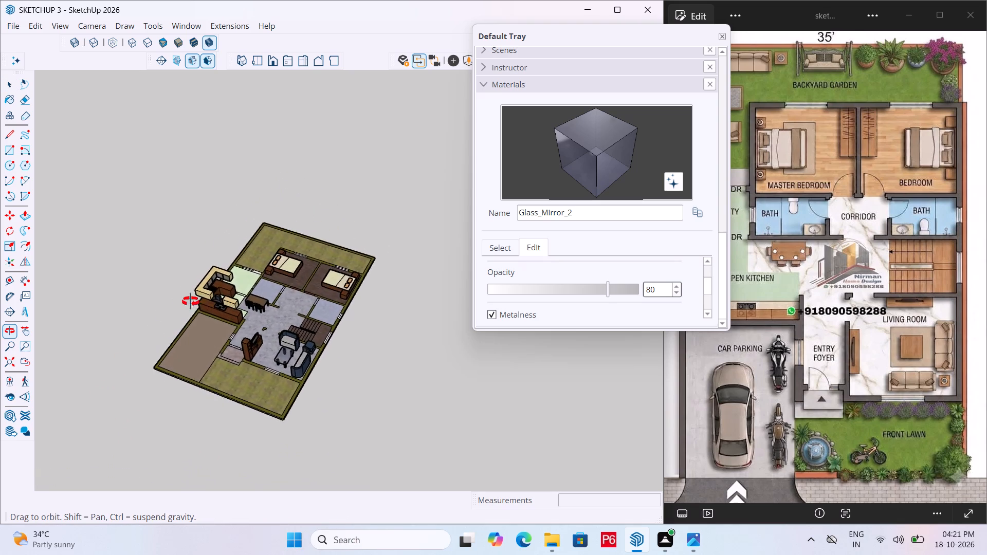
{"action": "middle_click_drag", "start_coordinate": [191, 302], "coordinate": [279, 295]}
{"action": "middle_click", "coordinate": [279, 296]}
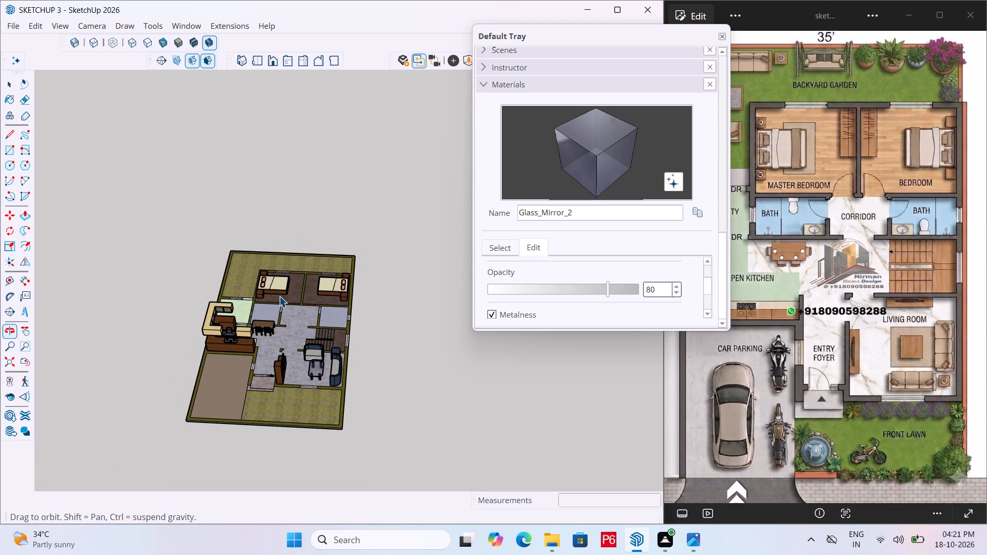
{"action": "middle_click_drag", "start_coordinate": [278, 297], "coordinate": [268, 293]}
{"action": "middle_click_drag", "start_coordinate": [264, 299], "coordinate": [258, 293]}
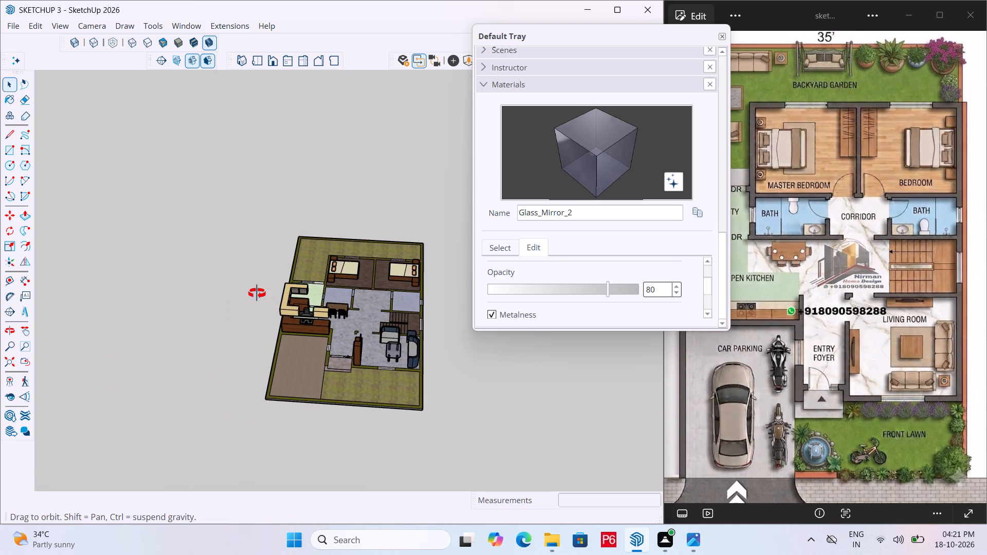
{"action": "middle_click", "coordinate": [257, 293]}
{"action": "middle_click_drag", "start_coordinate": [257, 297], "coordinate": [253, 420]}
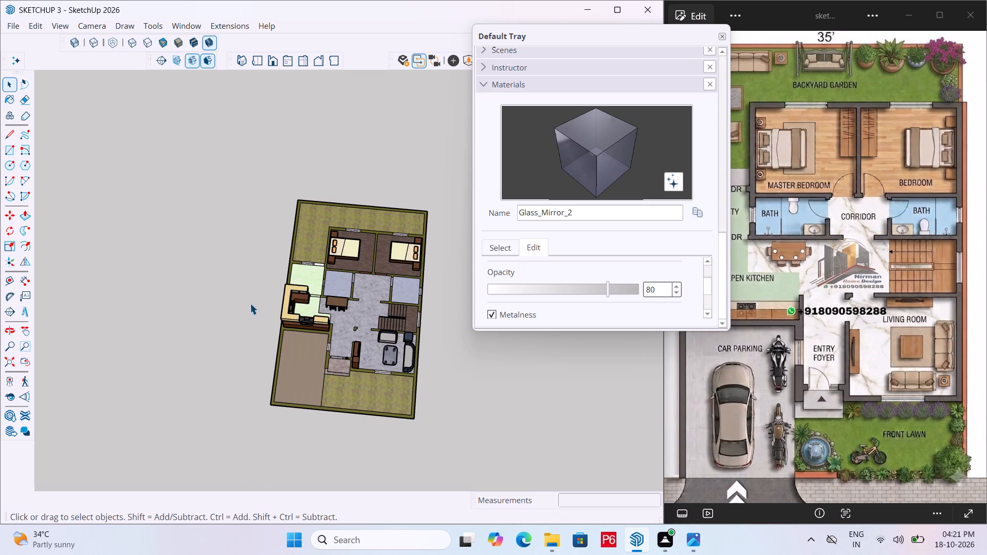
{"action": "scroll", "coordinate": [190, 256], "scroll_direction": "down", "scroll_amount": 3}
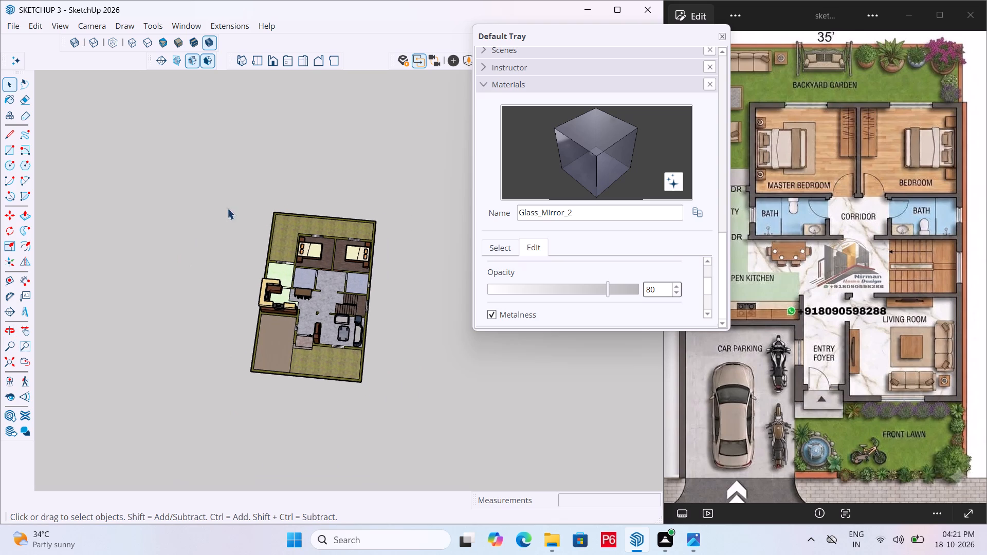
{"action": "scroll", "coordinate": [346, 209], "scroll_direction": "up", "scroll_amount": 5}
{"action": "scroll", "coordinate": [307, 223], "scroll_direction": "up", "scroll_amount": 7}
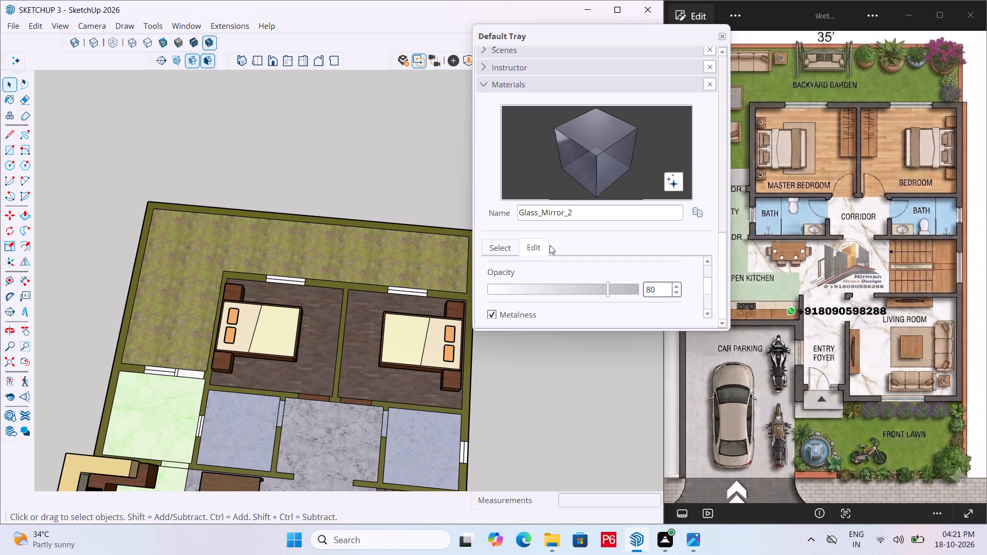
{"action": "scroll", "coordinate": [227, 246], "scroll_direction": "up", "scroll_amount": 1}
{"action": "scroll", "coordinate": [286, 229], "scroll_direction": "up", "scroll_amount": 1}
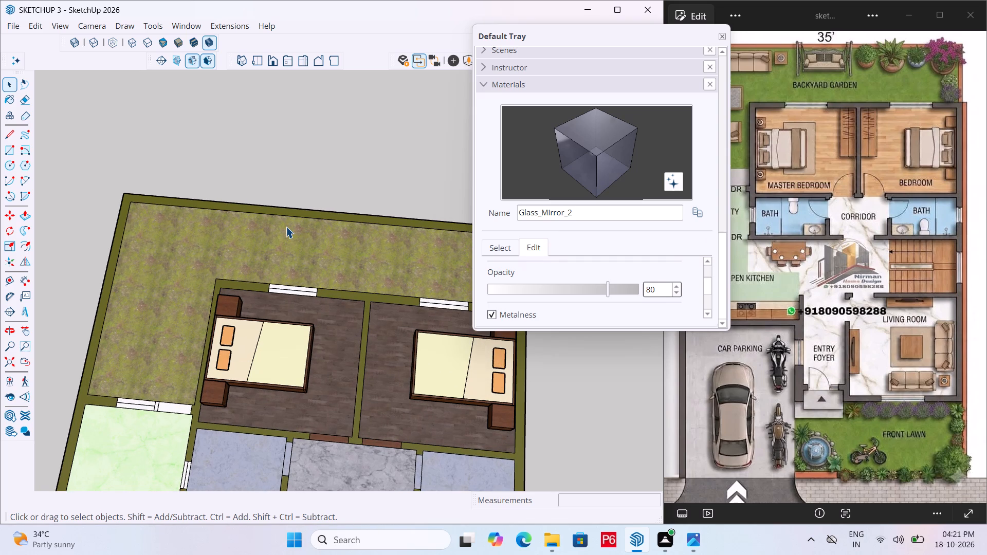
Compare the furnished floor plan with the reference plan from several sides, focusing on the backyard garden, bedrooms, baths and utility area.
{"action": "scroll", "coordinate": [306, 224], "scroll_direction": "up", "scroll_amount": 4}
{"action": "scroll", "coordinate": [263, 207], "scroll_direction": "down", "scroll_amount": 7}
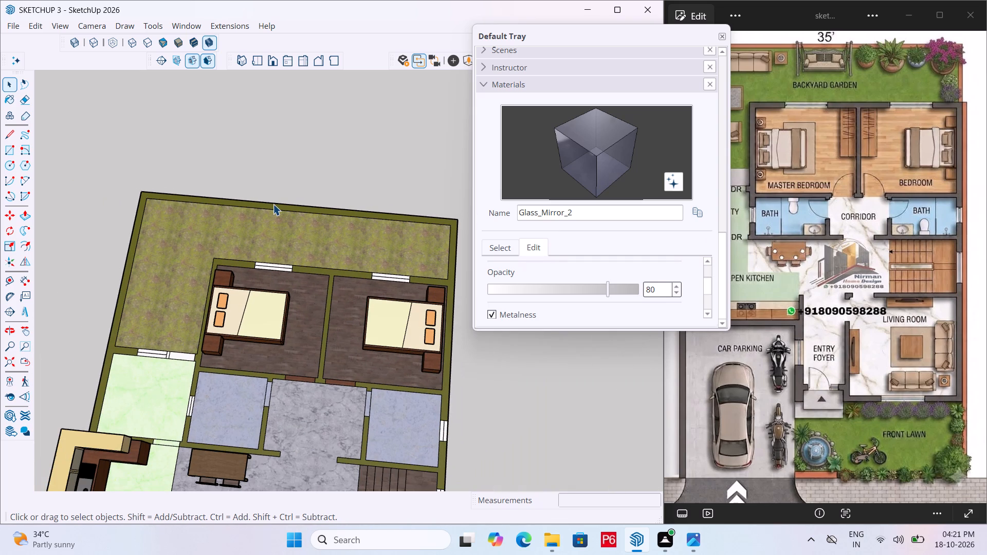
{"action": "scroll", "coordinate": [276, 207], "scroll_direction": "down", "scroll_amount": 7}
{"action": "scroll", "coordinate": [209, 287], "scroll_direction": "up", "scroll_amount": 4}
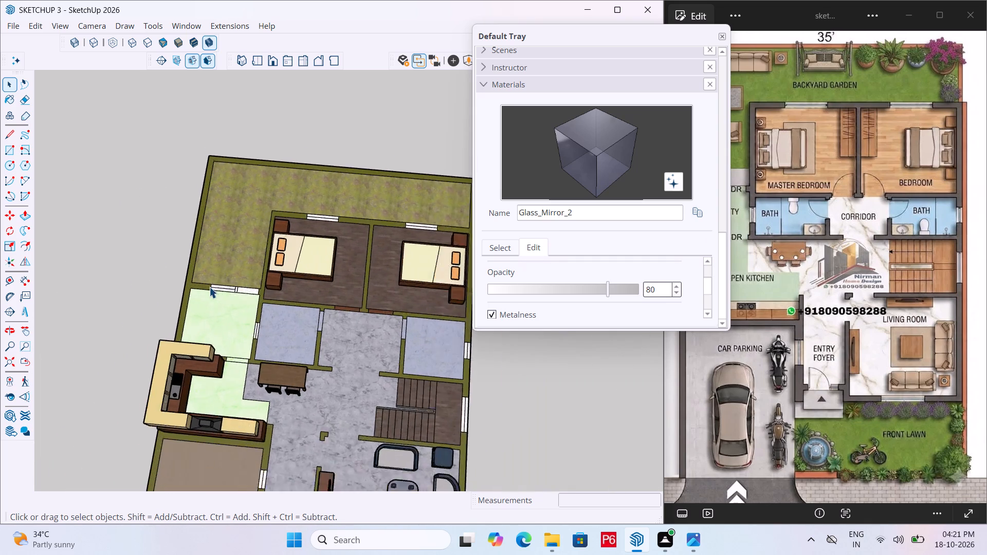
{"action": "scroll", "coordinate": [209, 287], "scroll_direction": "up", "scroll_amount": 9}
{"action": "scroll", "coordinate": [220, 259], "scroll_direction": "down", "scroll_amount": 5}
{"action": "left_click", "coordinate": [783, 229]}
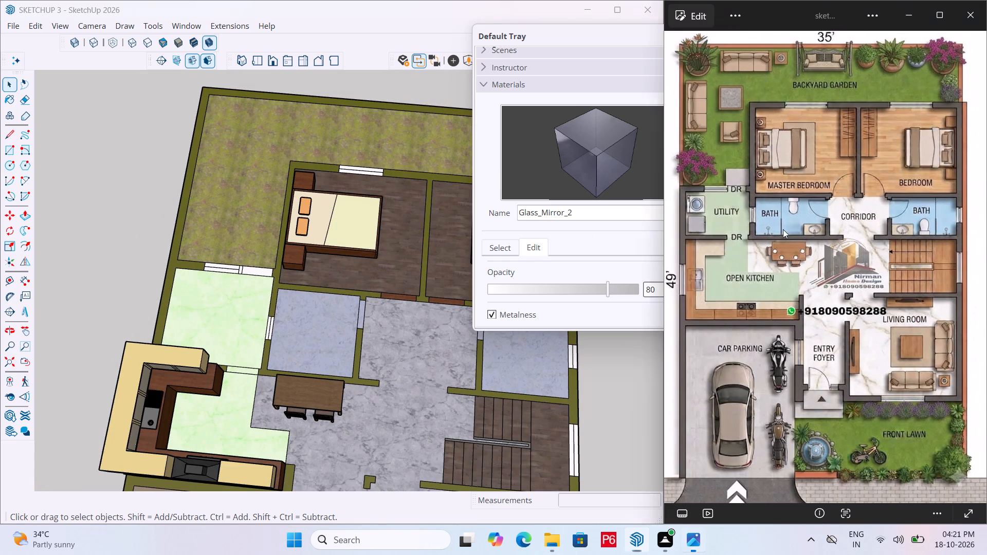
{"action": "scroll", "coordinate": [318, 225], "scroll_direction": "down", "scroll_amount": 6}
{"action": "middle_click_drag", "start_coordinate": [349, 231], "coordinate": [324, 241]}
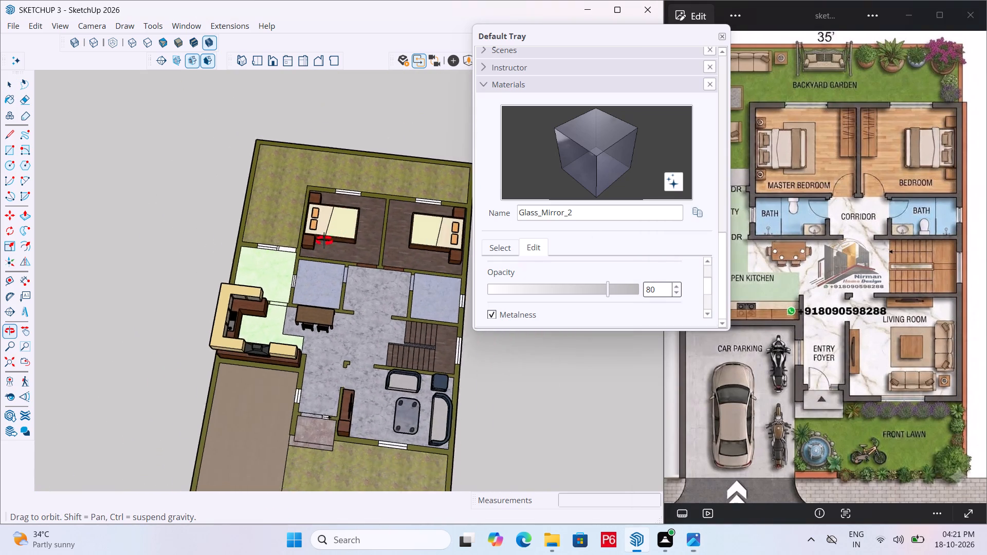
{"action": "middle_click_drag", "start_coordinate": [324, 241], "coordinate": [19, 226]}
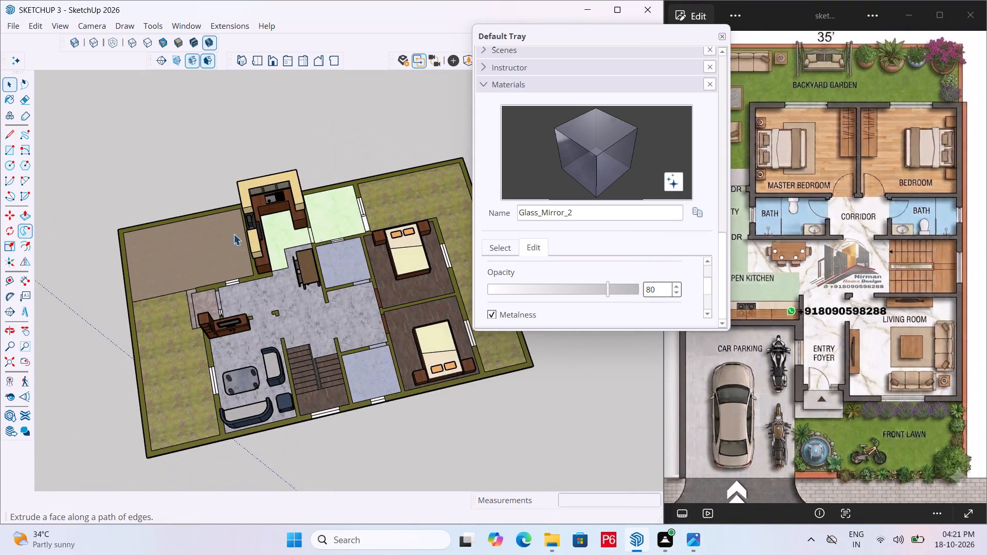
{"action": "scroll", "coordinate": [385, 233], "scroll_direction": "up", "scroll_amount": 6}
{"action": "scroll", "coordinate": [254, 191], "scroll_direction": "up", "scroll_amount": 6}
{"action": "scroll", "coordinate": [218, 198], "scroll_direction": "down", "scroll_amount": 7}
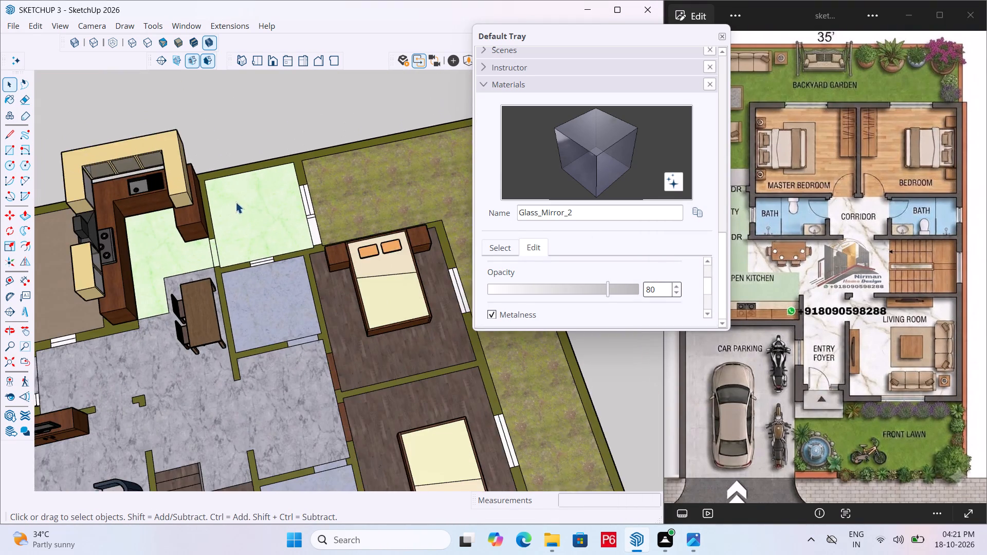
{"action": "scroll", "coordinate": [235, 202], "scroll_direction": "down", "scroll_amount": 7}
{"action": "middle_click_drag", "start_coordinate": [192, 292], "coordinate": [414, 229]}
{"action": "scroll", "coordinate": [367, 187], "scroll_direction": "down", "scroll_amount": 6}
{"action": "middle_click_drag", "start_coordinate": [328, 268], "coordinate": [364, 297]}
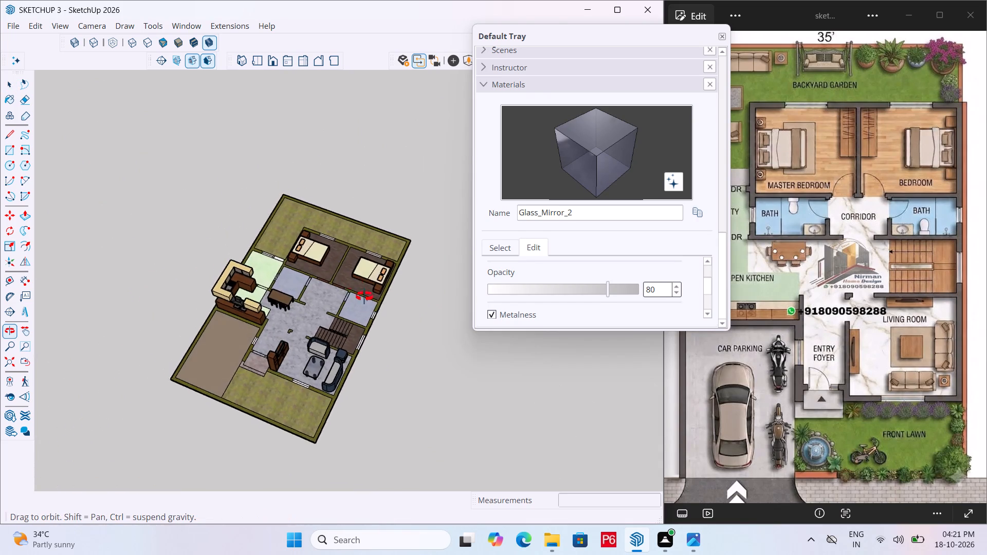
{"action": "middle_click_drag", "start_coordinate": [364, 297], "coordinate": [382, 331]}
{"action": "scroll", "coordinate": [293, 292], "scroll_direction": "up", "scroll_amount": 4}
{"action": "middle_click_drag", "start_coordinate": [226, 255], "coordinate": [52, 194]}
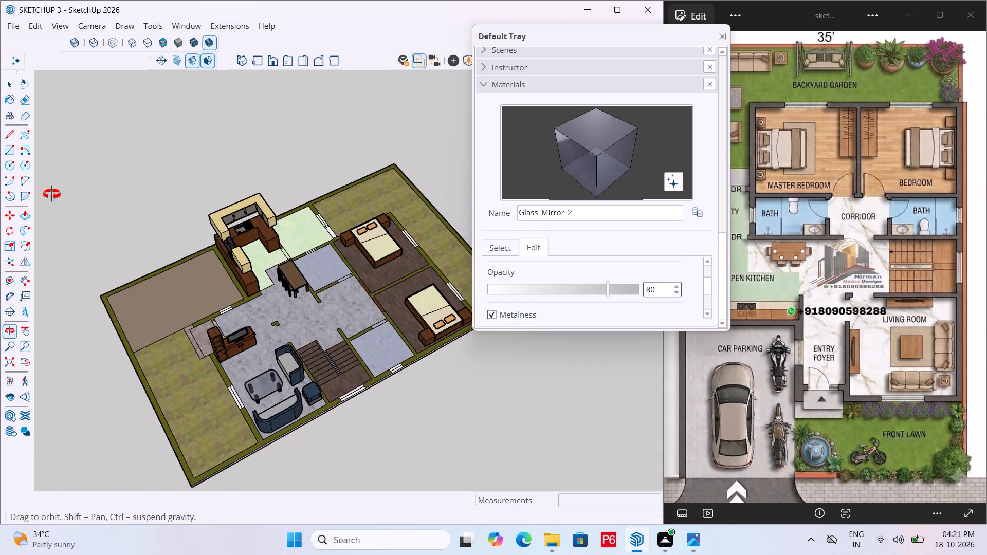
{"action": "middle_click_drag", "start_coordinate": [52, 194], "coordinate": [260, 249]}
{"action": "scroll", "coordinate": [288, 196], "scroll_direction": "up", "scroll_amount": 1}
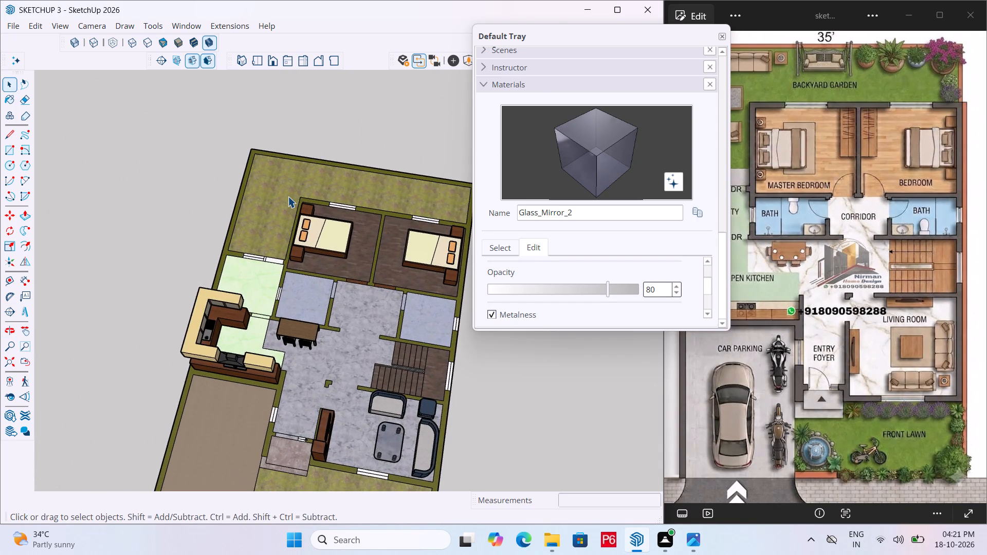
{"action": "scroll", "coordinate": [288, 194], "scroll_direction": "up", "scroll_amount": 5}
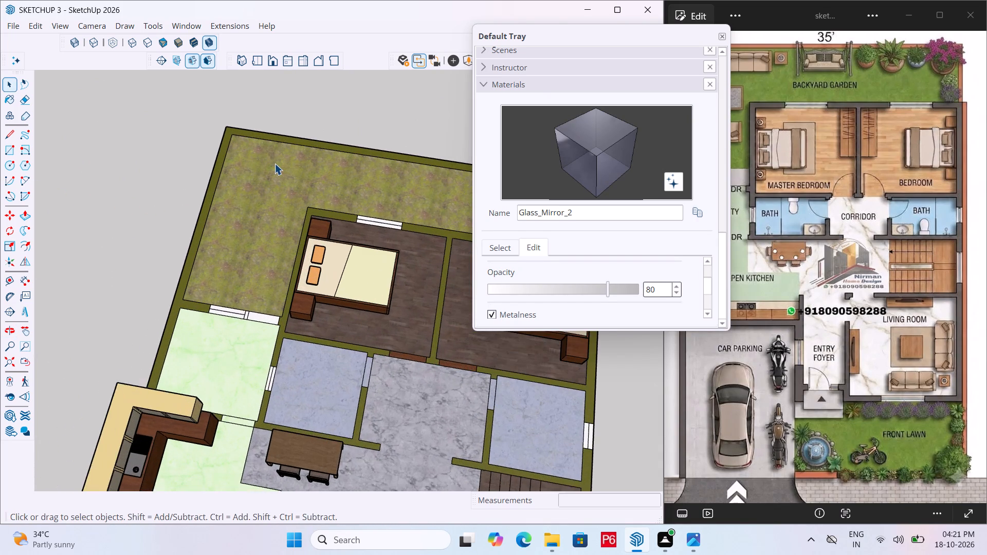
{"action": "scroll", "coordinate": [275, 163], "scroll_direction": "up", "scroll_amount": 3}
{"action": "scroll", "coordinate": [166, 223], "scroll_direction": "down", "scroll_amount": 4}
{"action": "left_click", "coordinate": [798, 125]}
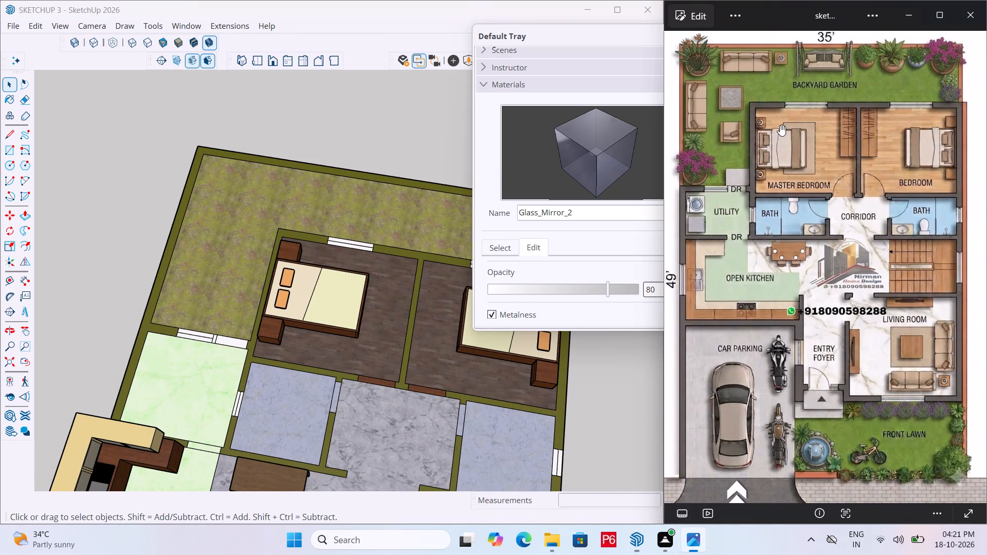
Shrink the Default Tray and reposition it so that it no longer covers the bedrooms.
{"action": "left_click", "coordinate": [310, 187]}
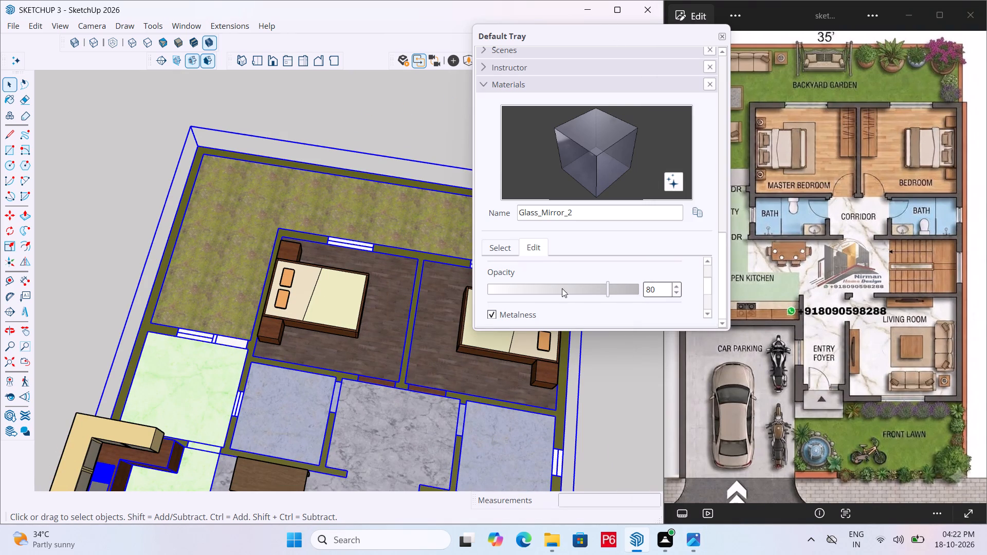
{"action": "left_click_drag", "start_coordinate": [589, 329], "coordinate": [590, 143]}
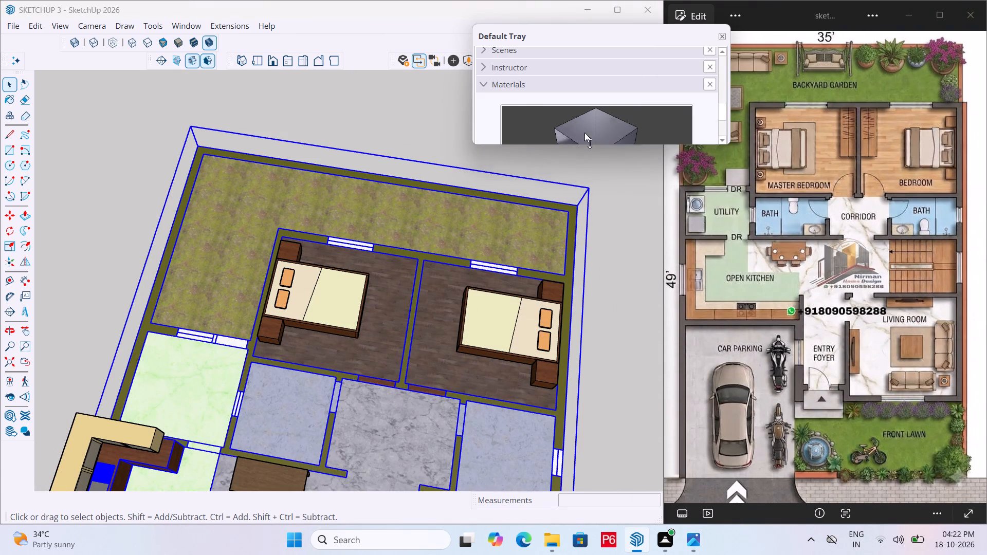
{"action": "left_click_drag", "start_coordinate": [614, 37], "coordinate": [538, 0]}
{"action": "left_click", "coordinate": [538, 0]}
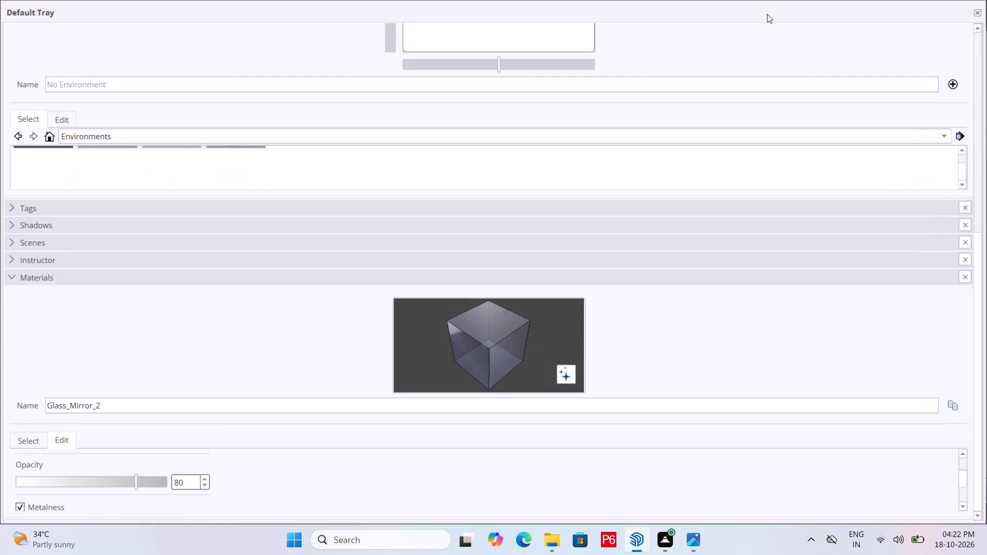
{"action": "left_click_drag", "start_coordinate": [506, 5], "coordinate": [538, 108]}
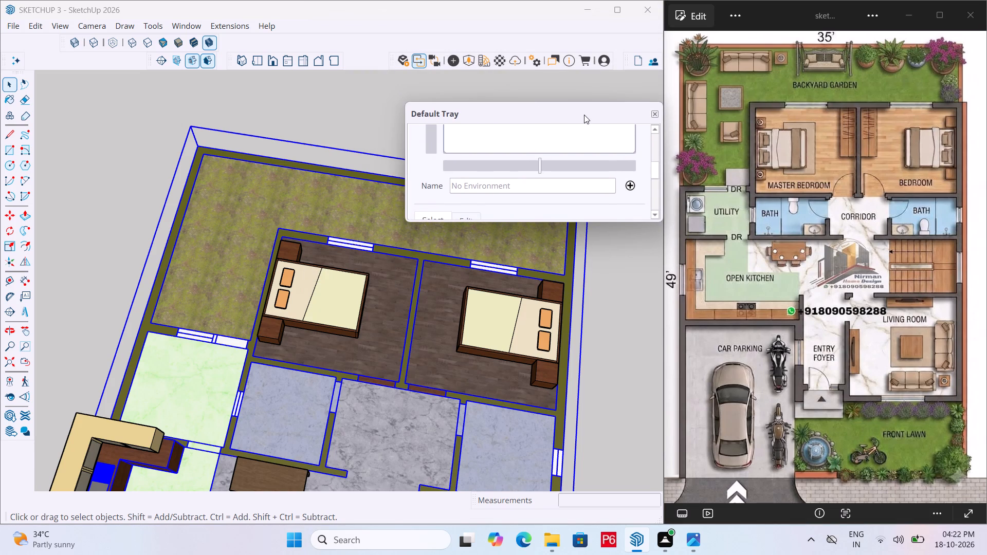
{"action": "left_click_drag", "start_coordinate": [584, 114], "coordinate": [582, 35]}
{"action": "left_click", "coordinate": [582, 35]}
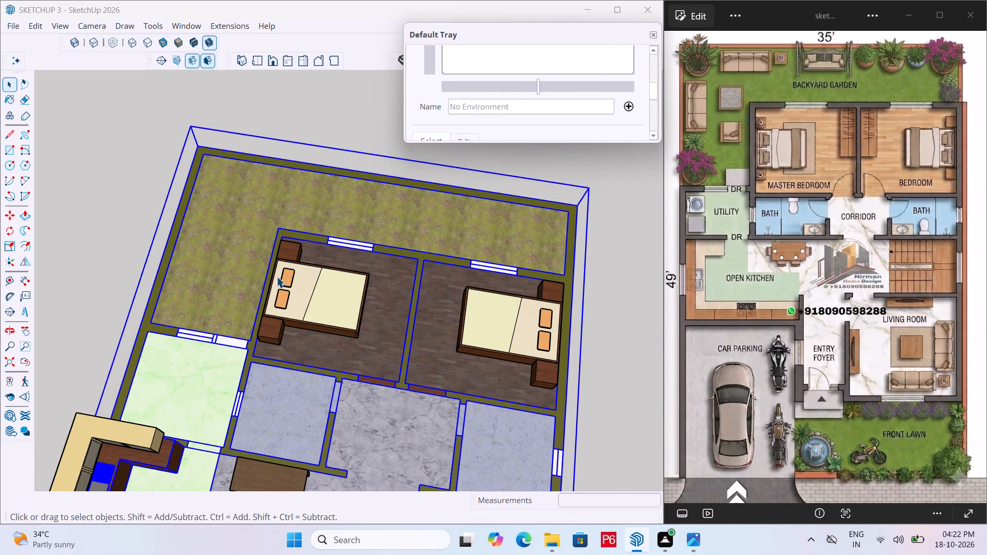
Clear the selection and save the model.
{"action": "key", "text": "space"}
{"action": "left_click", "coordinate": [126, 177]}
{"action": "key", "text": "ctrl+s"}
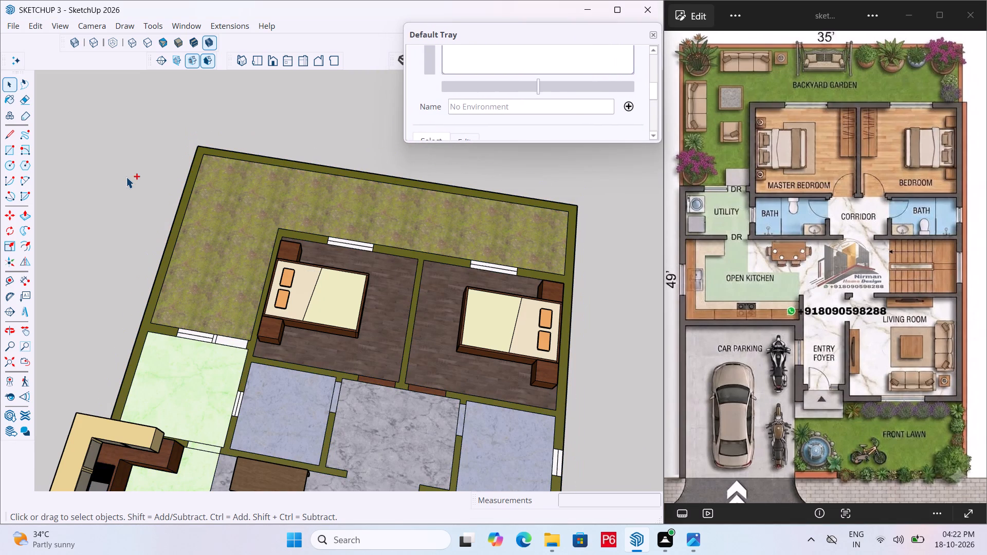
{"action": "key", "text": "ctrl+s"}
{"action": "key", "text": "ctrl+s"}
{"action": "key", "text": "ctrl+s"}
{"action": "key", "text": "ctrl+s"}
Examine the backyard garden, living room seating, bedrooms and bath areas of the model against the reference plan.
{"action": "scroll", "coordinate": [227, 172], "scroll_direction": "down", "scroll_amount": 7}
{"action": "scroll", "coordinate": [199, 161], "scroll_direction": "up", "scroll_amount": 6}
{"action": "scroll", "coordinate": [261, 164], "scroll_direction": "up", "scroll_amount": 6}
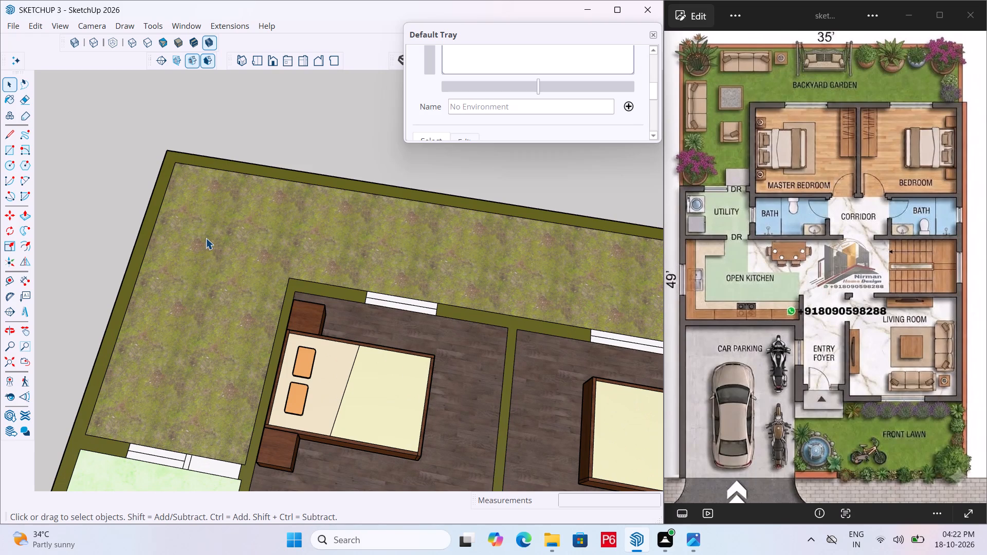
{"action": "scroll", "coordinate": [173, 233], "scroll_direction": "up", "scroll_amount": 2}
{"action": "scroll", "coordinate": [157, 190], "scroll_direction": "down", "scroll_amount": 6}
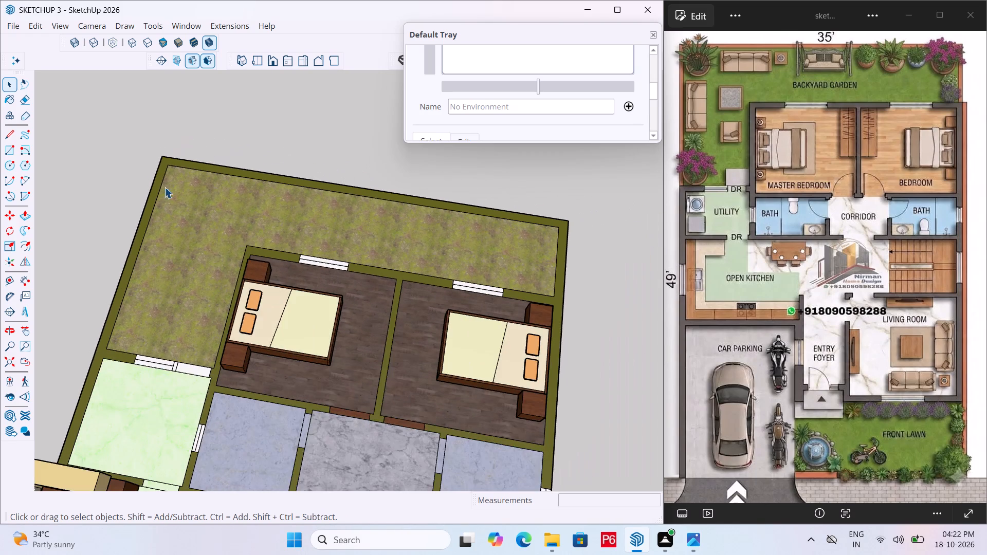
{"action": "scroll", "coordinate": [180, 181], "scroll_direction": "down", "scroll_amount": 4}
{"action": "scroll", "coordinate": [220, 209], "scroll_direction": "down", "scroll_amount": 6}
{"action": "scroll", "coordinate": [246, 399], "scroll_direction": "up", "scroll_amount": 7}
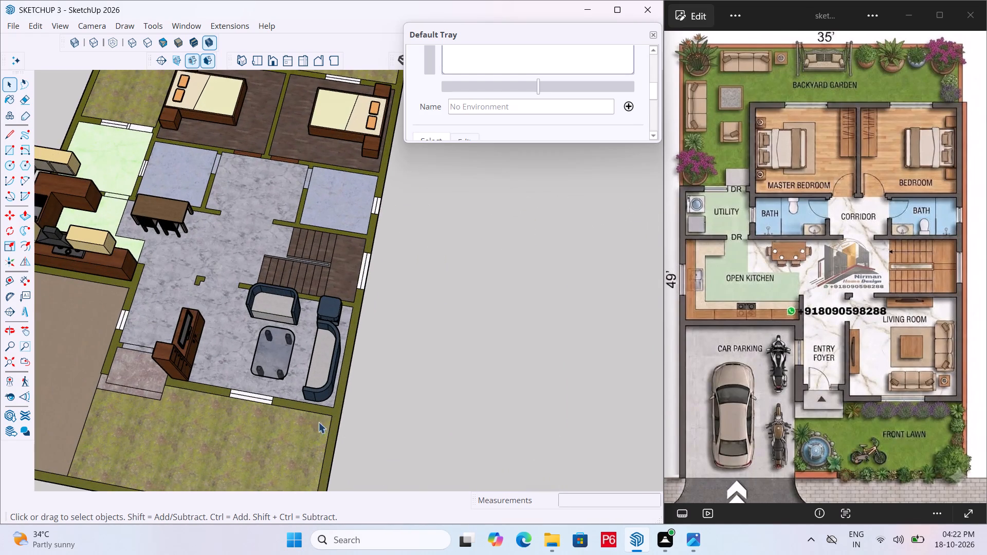
{"action": "middle_click_drag", "start_coordinate": [305, 383], "coordinate": [575, 326]}
{"action": "scroll", "coordinate": [316, 373], "scroll_direction": "up", "scroll_amount": 7}
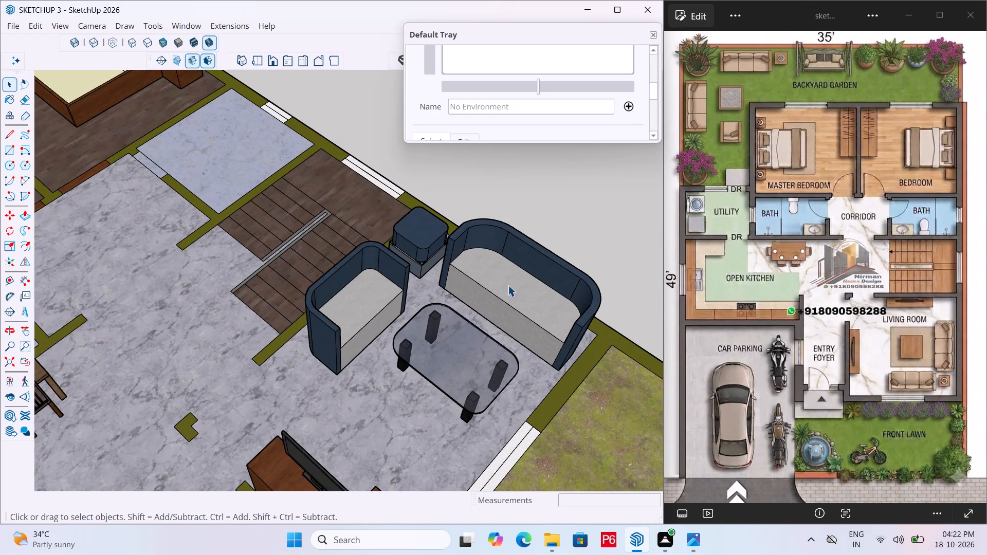
{"action": "scroll", "coordinate": [557, 335], "scroll_direction": "down", "scroll_amount": 13}
{"action": "scroll", "coordinate": [340, 319], "scroll_direction": "down", "scroll_amount": 6}
{"action": "middle_click_drag", "start_coordinate": [477, 327], "coordinate": [215, 338]}
{"action": "scroll", "coordinate": [228, 286], "scroll_direction": "up", "scroll_amount": 12}
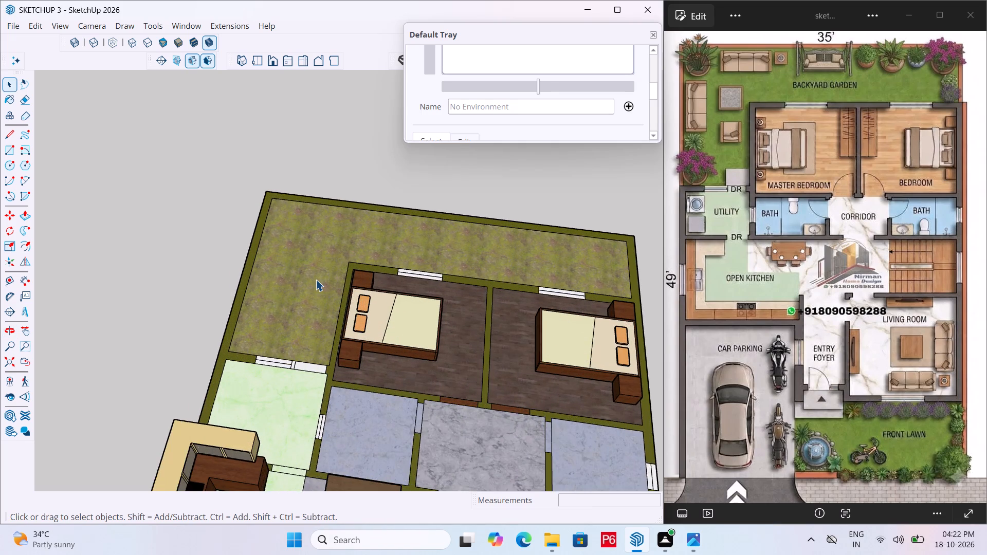
{"action": "scroll", "coordinate": [310, 280], "scroll_direction": "up", "scroll_amount": 1}
{"action": "scroll", "coordinate": [244, 255], "scroll_direction": "down", "scroll_amount": 6}
{"action": "scroll", "coordinate": [369, 355], "scroll_direction": "up", "scroll_amount": 4}
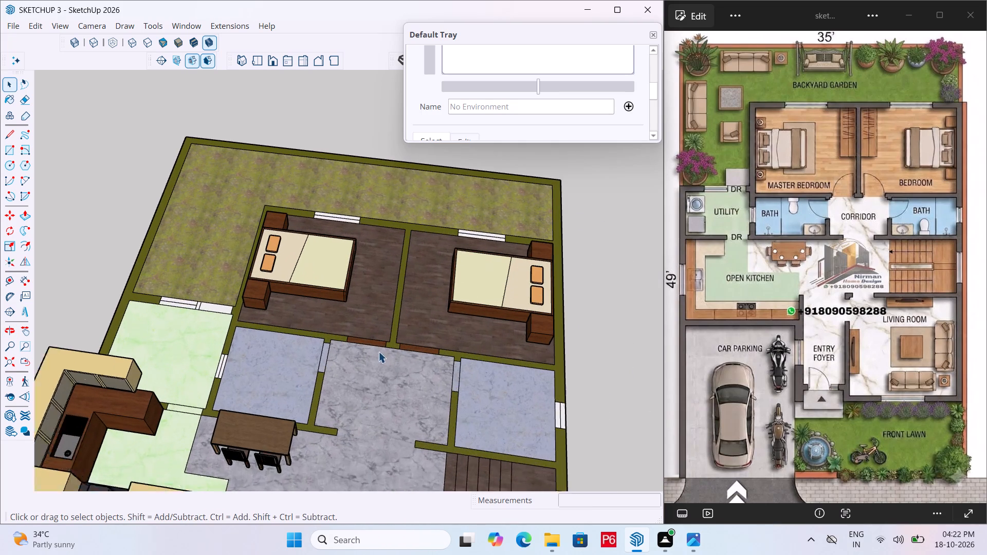
{"action": "scroll", "coordinate": [378, 351], "scroll_direction": "up", "scroll_amount": 2}
{"action": "scroll", "coordinate": [250, 390], "scroll_direction": "up", "scroll_amount": 2}
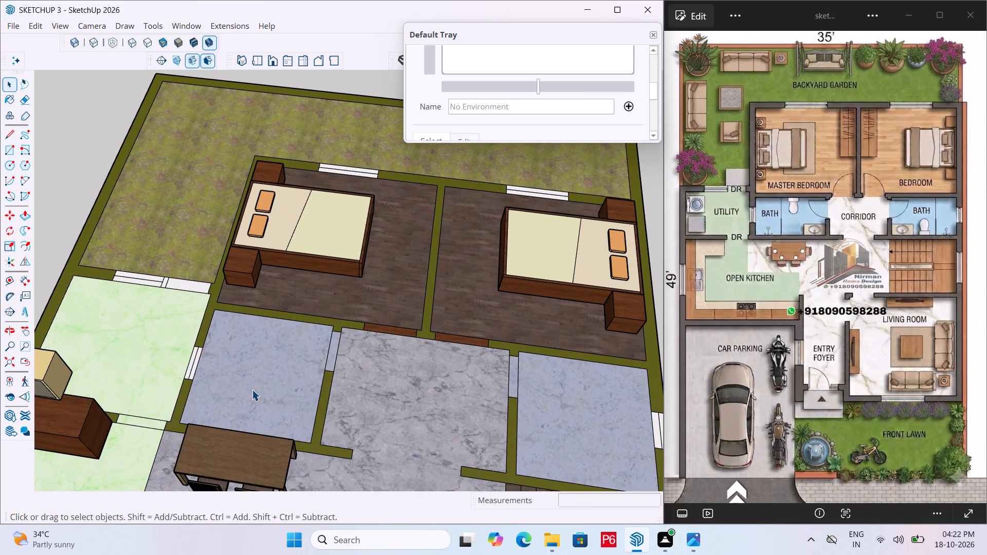
Open the floor-plan group for editing and select the floor face of the bath beside the utility area.
{"action": "key", "text": "l"}
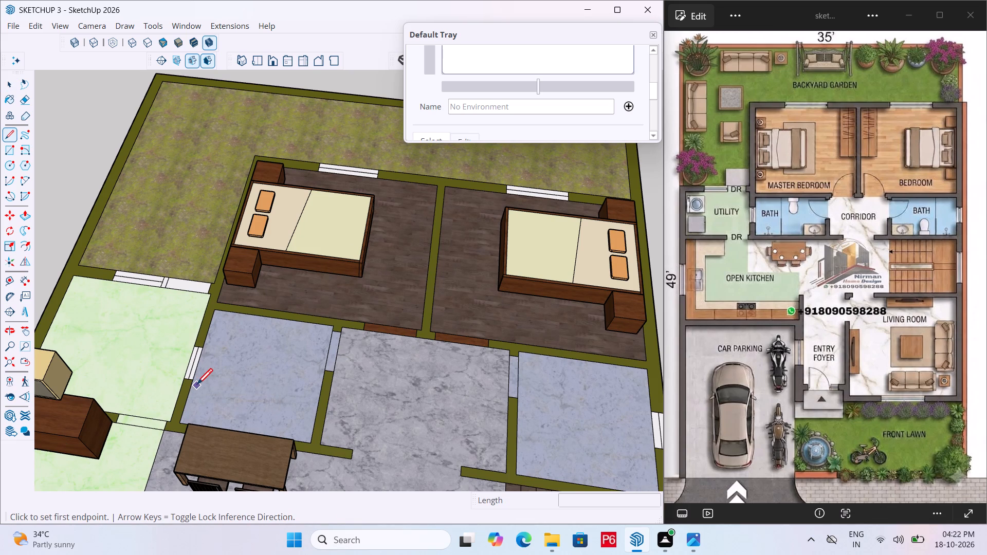
{"action": "key", "text": "space"}
{"action": "double_click", "coordinate": [210, 390]}
{"action": "left_click", "coordinate": [215, 383]}
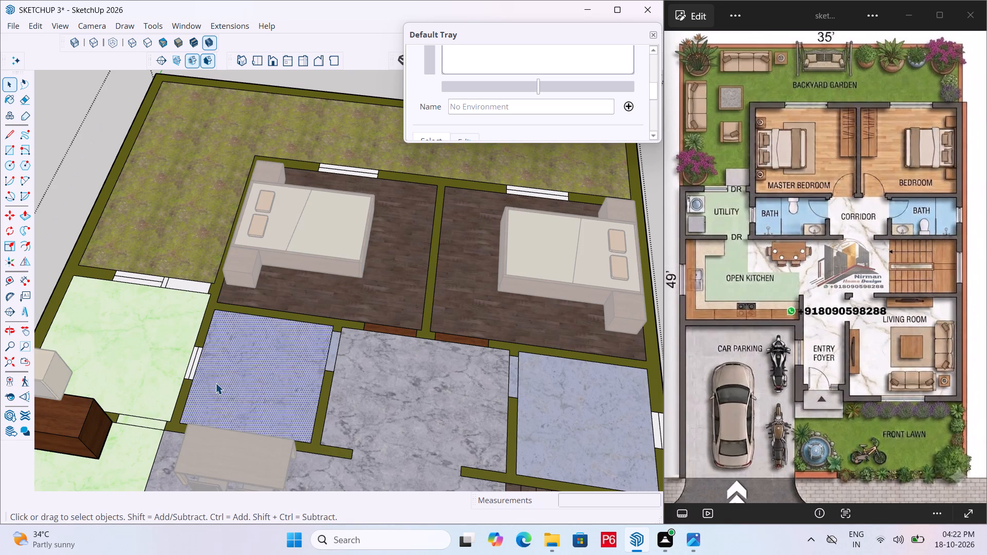
{"action": "scroll", "coordinate": [381, 394], "scroll_direction": "up", "scroll_amount": 4}
{"action": "middle_click_drag", "start_coordinate": [288, 434], "coordinate": [273, 465]}
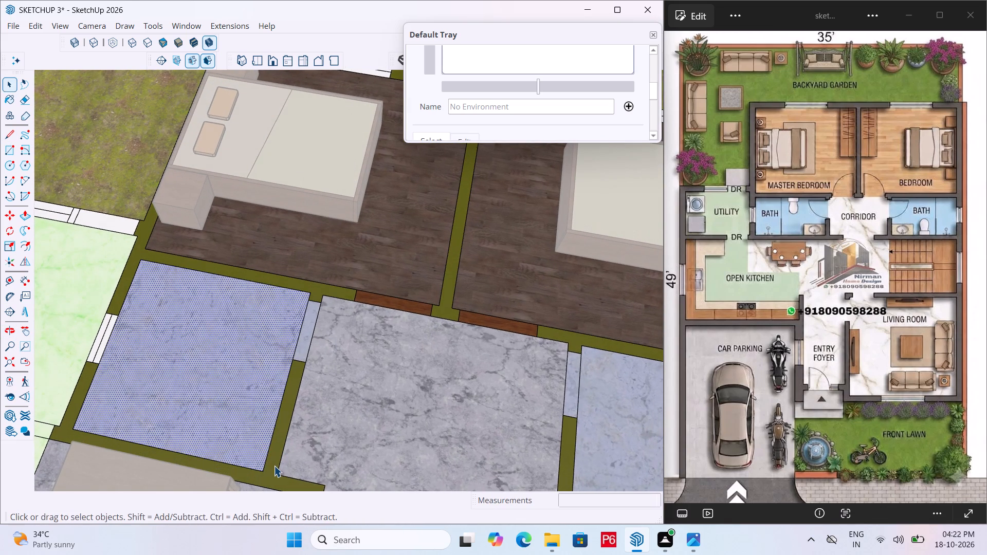
{"action": "key", "text": "l"}
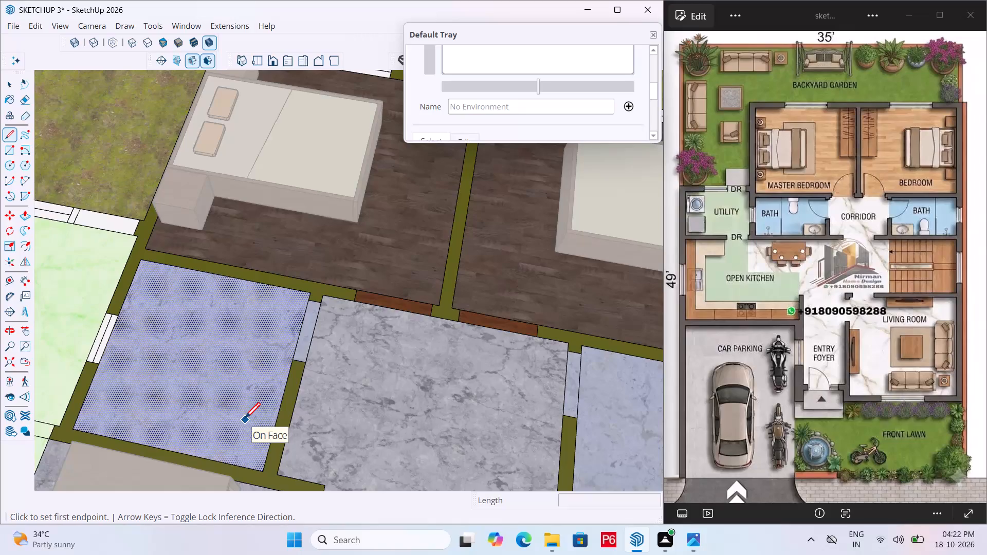
{"action": "key", "text": "k"}
{"action": "key", "text": "Escape"}
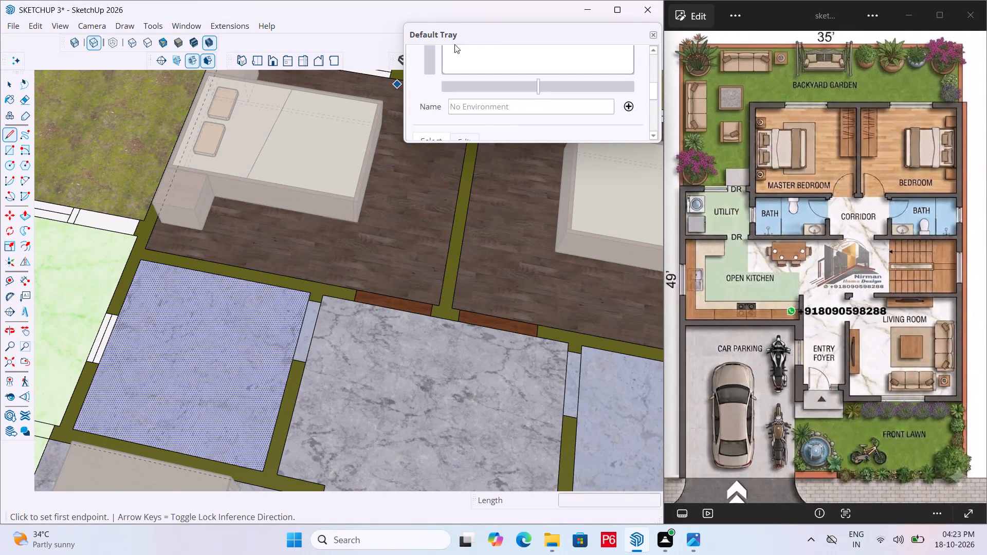
Move the Default Tray off the Enscape tools so that the asset library can be reached.
{"action": "left_click_drag", "start_coordinate": [491, 36], "coordinate": [539, 97]}
{"action": "left_click", "coordinate": [539, 97]}
{"action": "left_click_drag", "start_coordinate": [539, 97], "coordinate": [532, 93]}
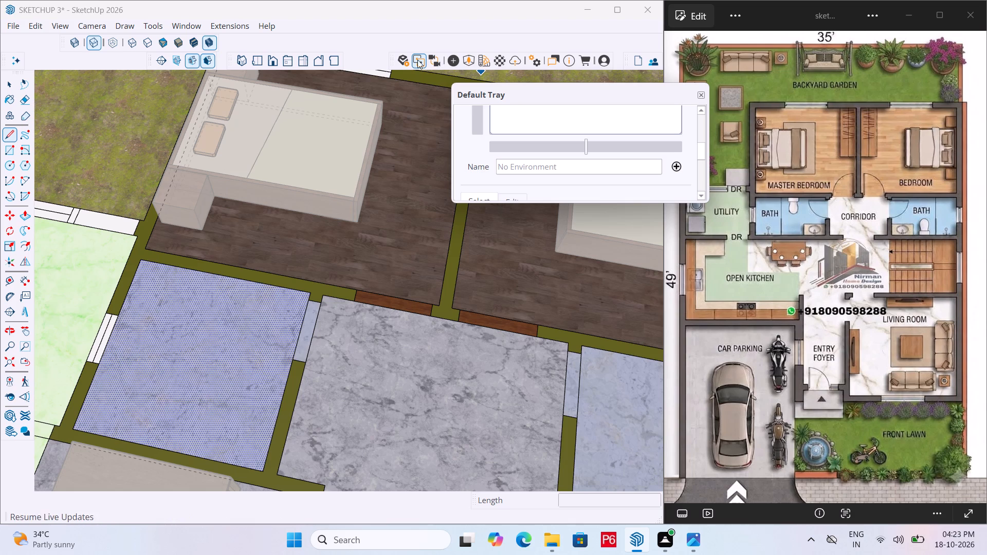
Look through the downloaded Enscape Asset Library furniture, accessories, lighting and architecture categories for pieces suited to the remaining areas.
{"action": "left_click", "coordinate": [469, 58]}
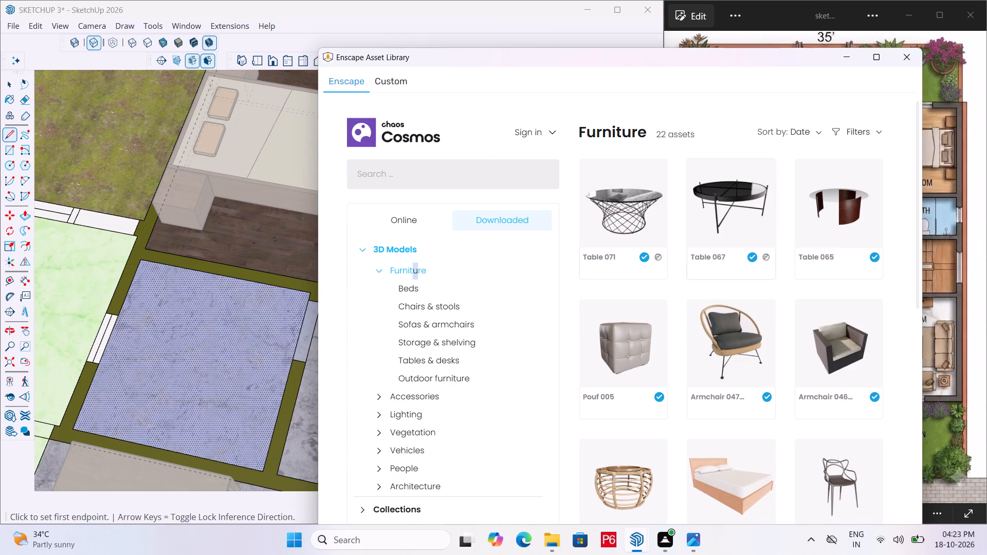
{"action": "left_click", "coordinate": [434, 286]}
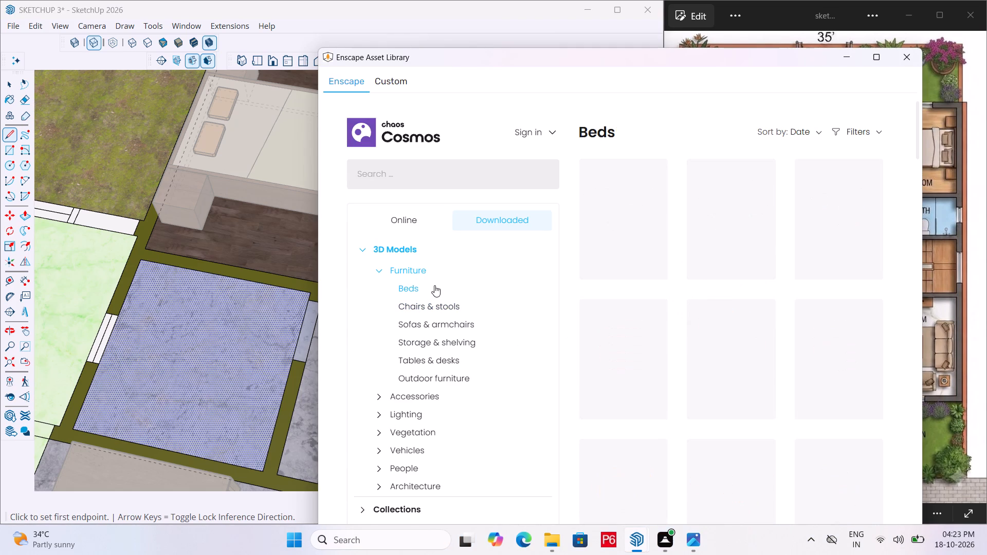
{"action": "left_click", "coordinate": [453, 306]}
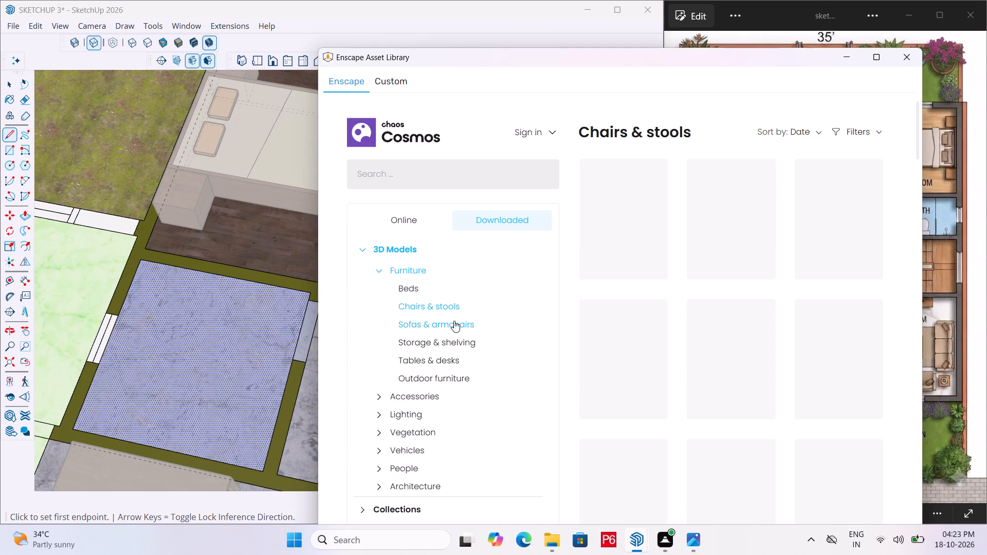
{"action": "left_click", "coordinate": [455, 321]}
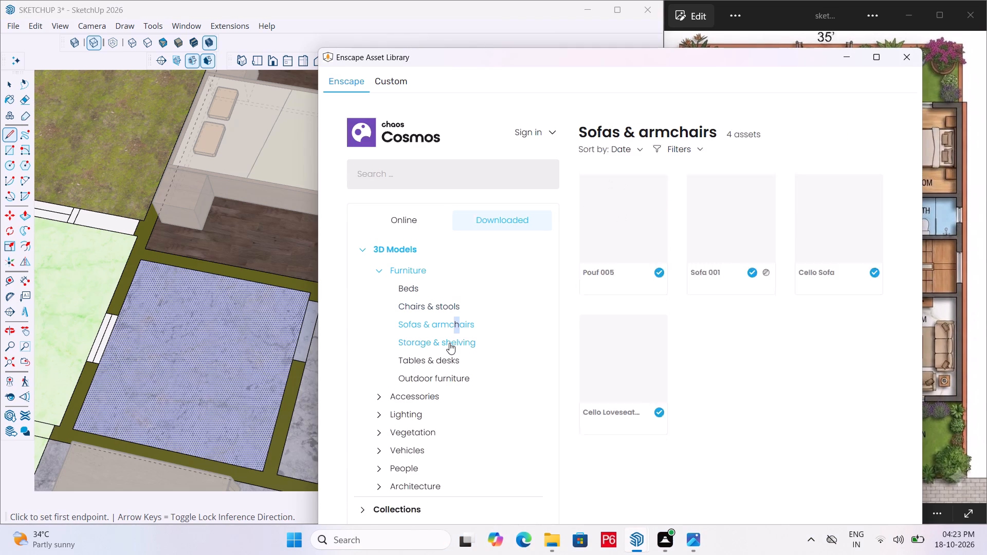
{"action": "left_click", "coordinate": [449, 343]}
{"action": "left_click", "coordinate": [452, 354]}
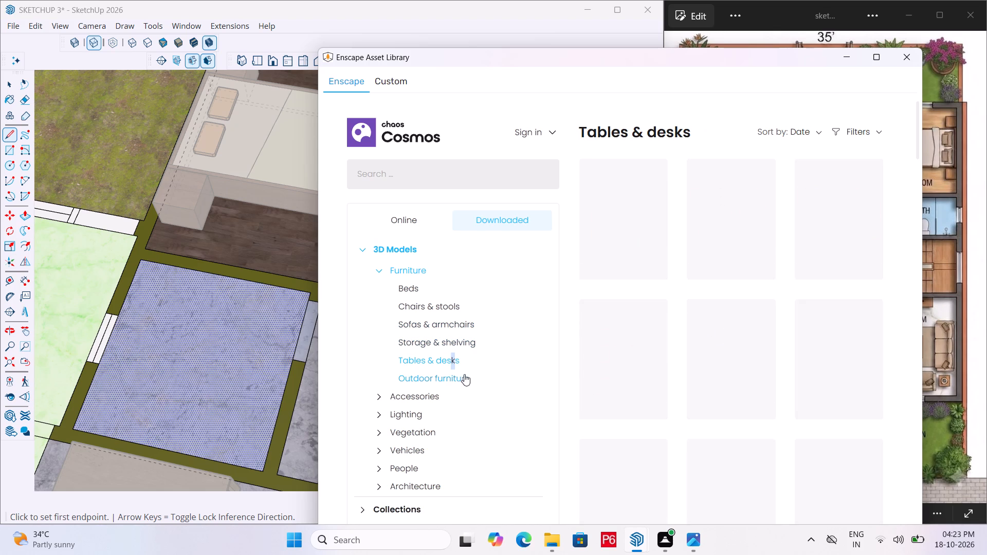
{"action": "left_click", "coordinate": [462, 375]}
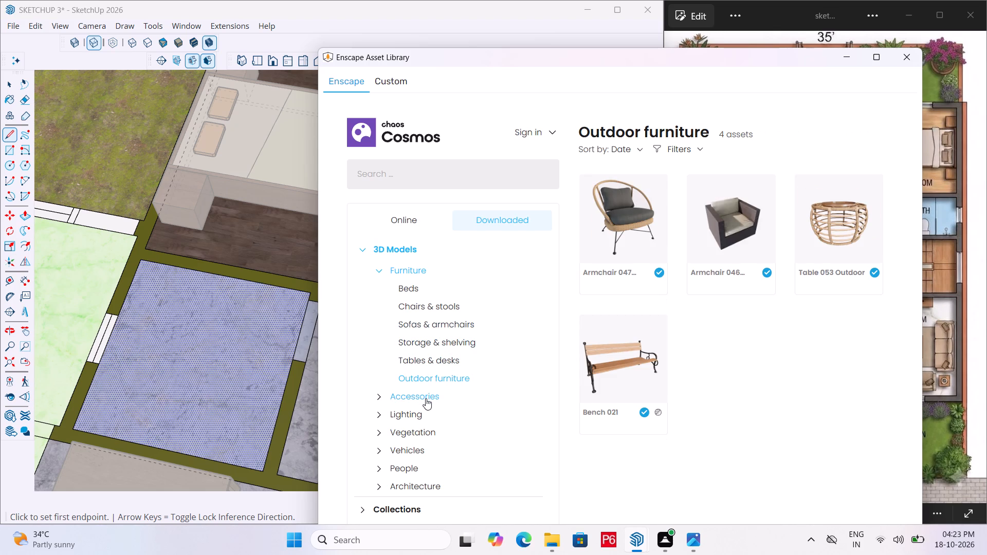
{"action": "left_click", "coordinate": [426, 398]}
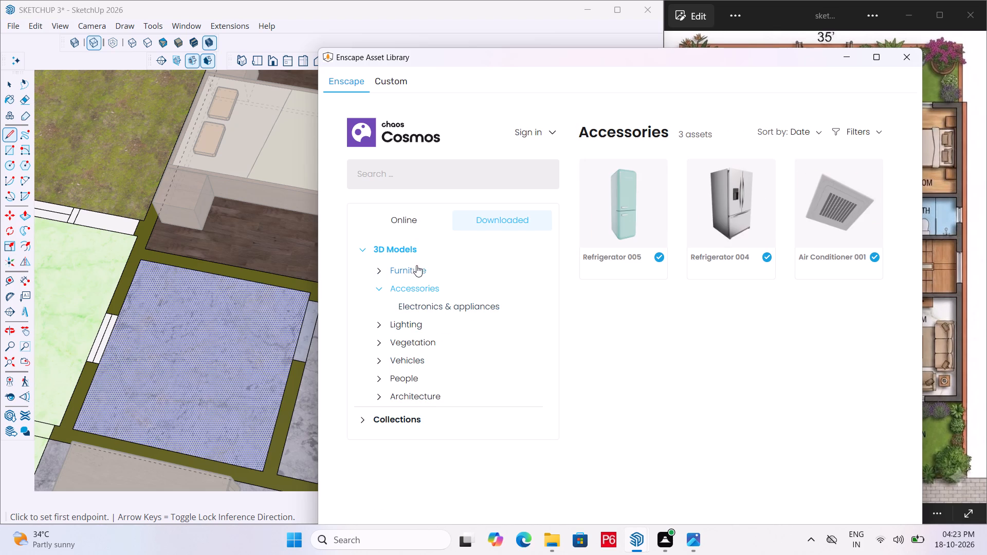
{"action": "left_click", "coordinate": [415, 270]}
{"action": "scroll", "coordinate": [407, 271], "scroll_direction": "up", "scroll_amount": 3}
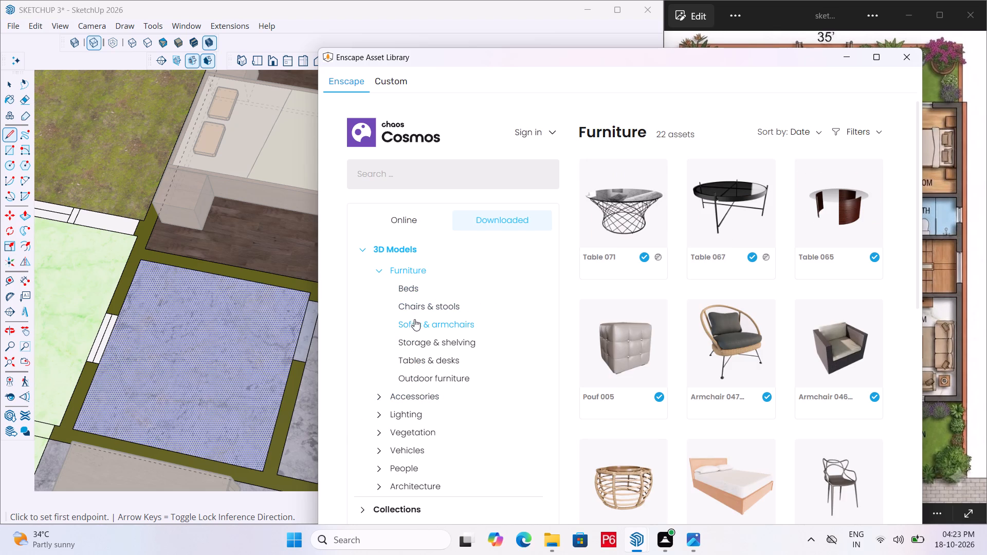
{"action": "double_click", "coordinate": [423, 327]}
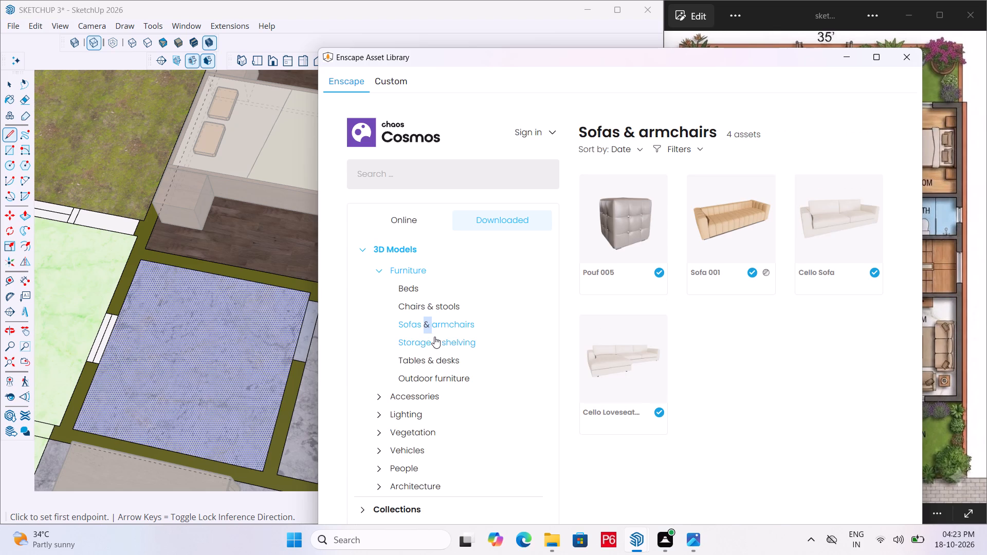
{"action": "left_click", "coordinate": [453, 339]}
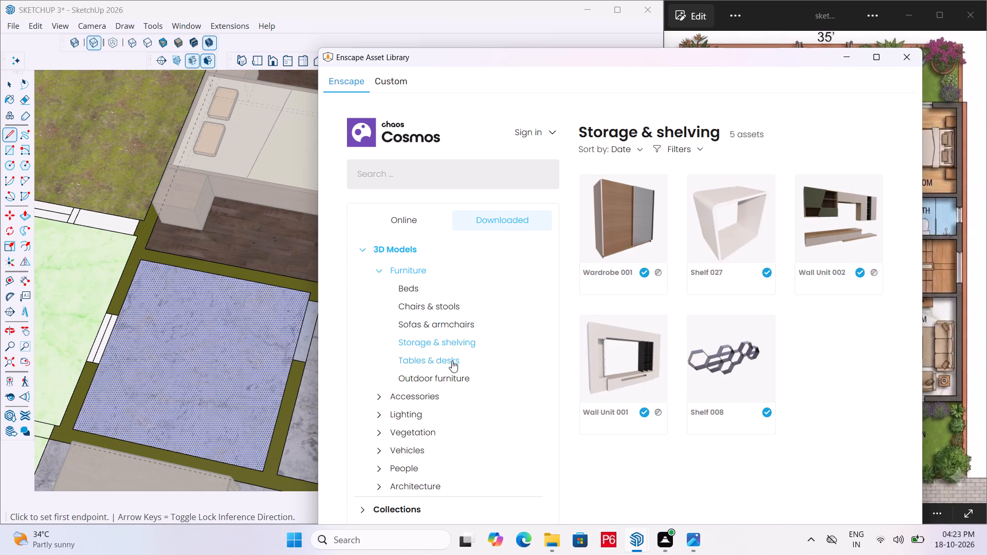
{"action": "left_click", "coordinate": [452, 362]}
{"action": "left_click", "coordinate": [446, 380]}
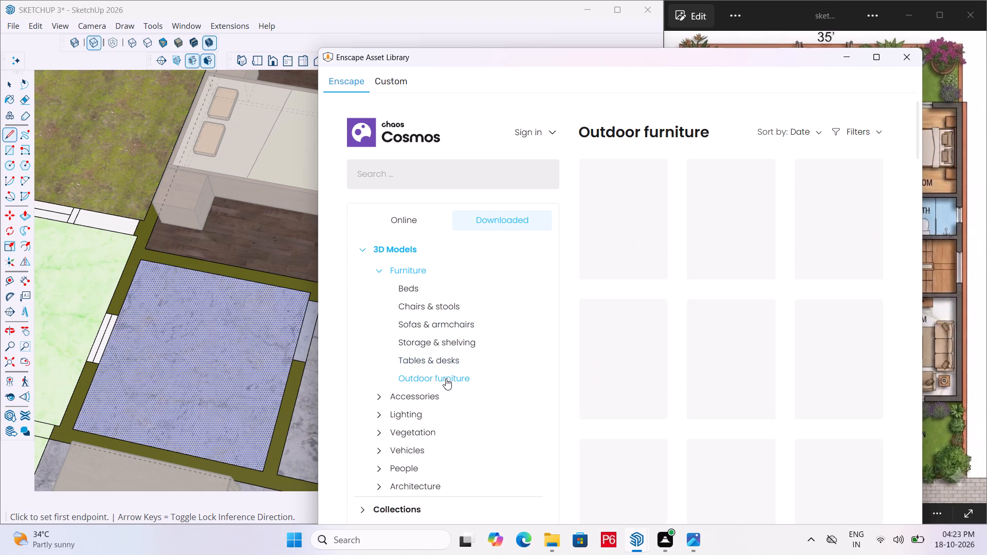
{"action": "left_click", "coordinate": [451, 364]}
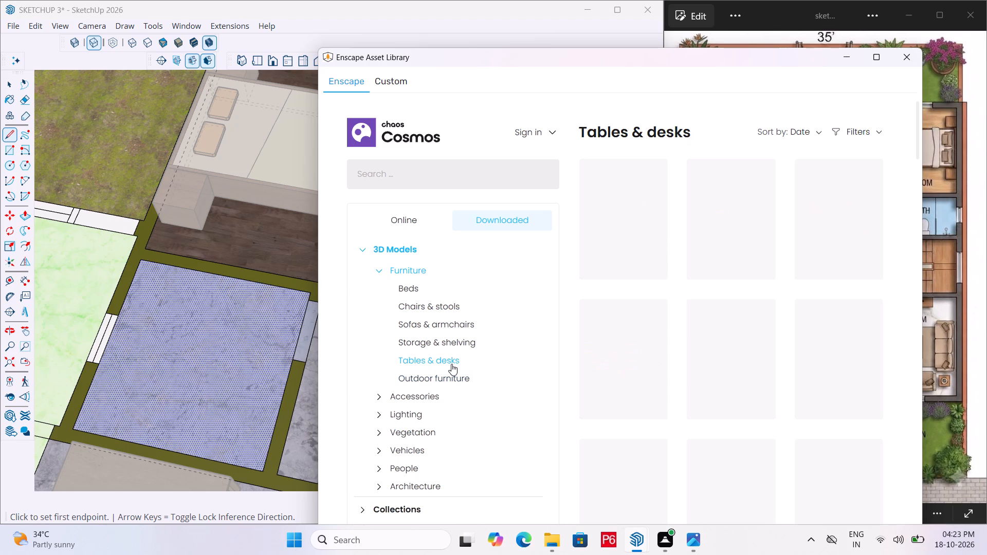
{"action": "double_click", "coordinate": [427, 392]}
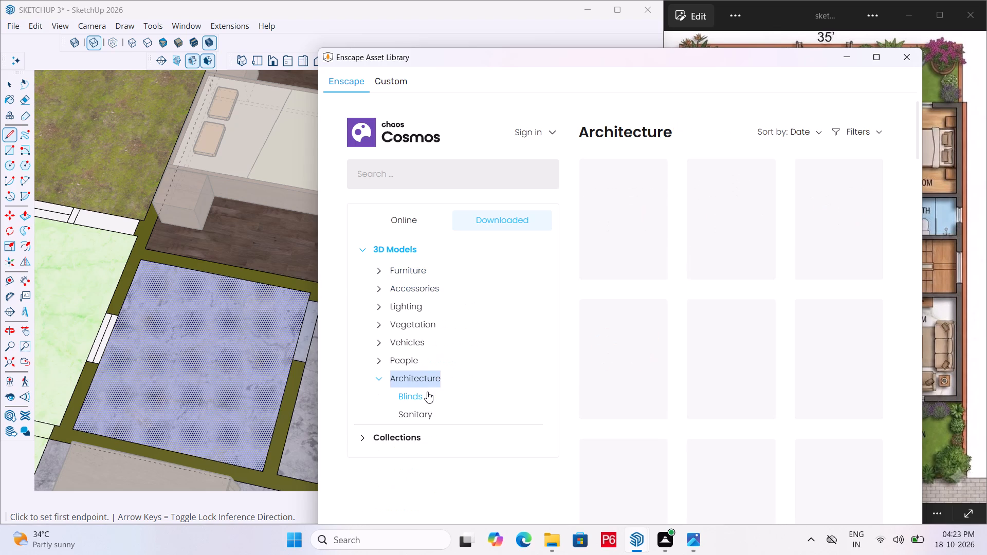
{"action": "left_click", "coordinate": [401, 267]}
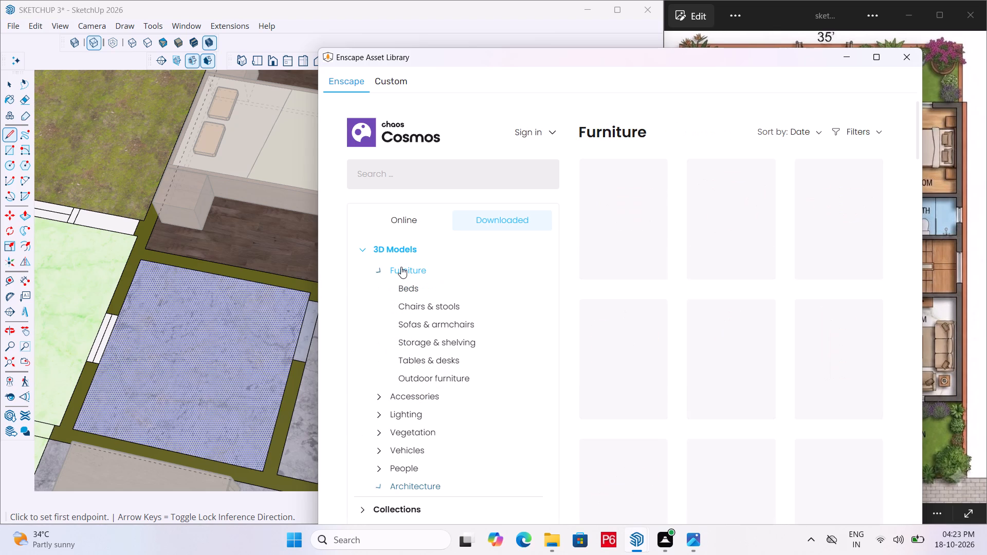
{"action": "left_click", "coordinate": [418, 415]}
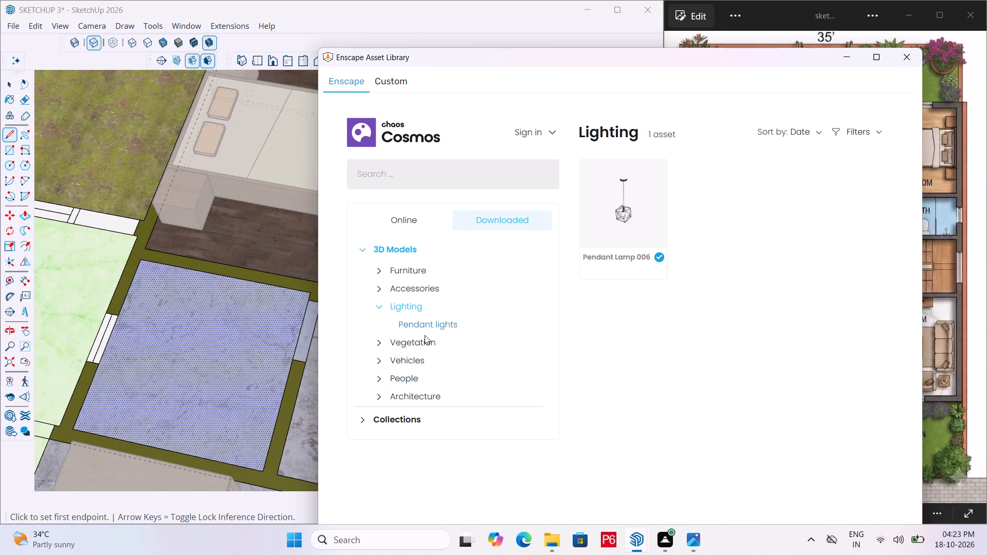
{"action": "left_click", "coordinate": [425, 293]}
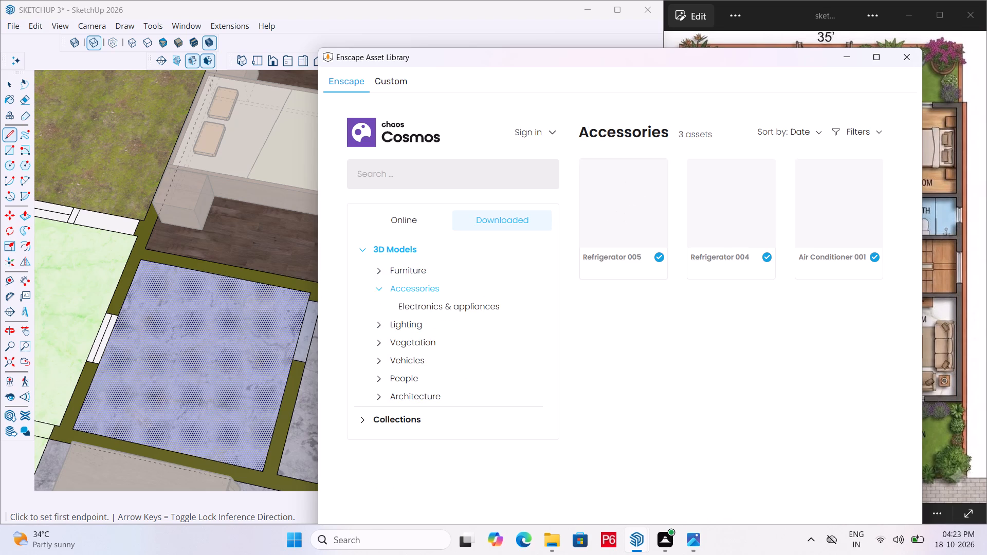
{"action": "left_click", "coordinate": [422, 325]}
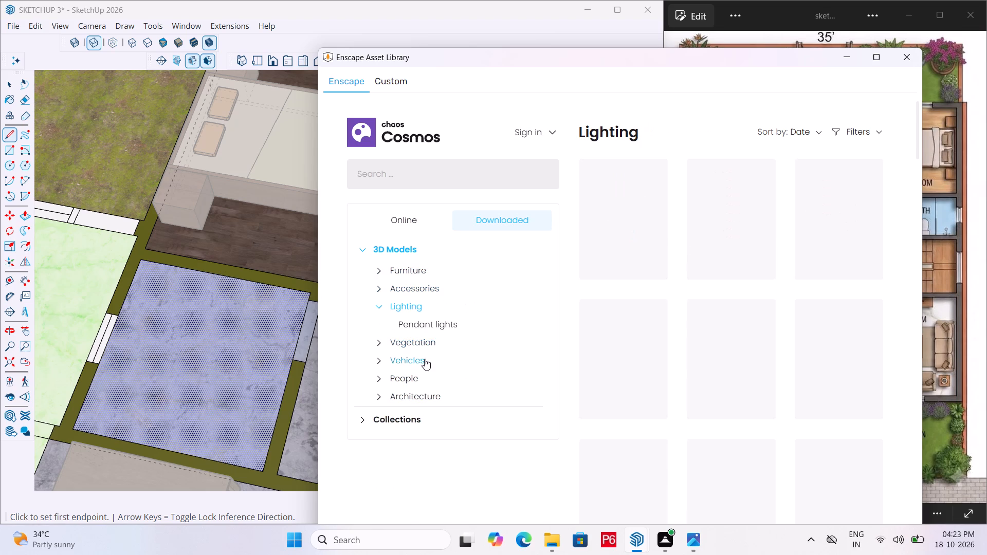
{"action": "left_click", "coordinate": [424, 359]}
{"action": "left_click", "coordinate": [426, 292]}
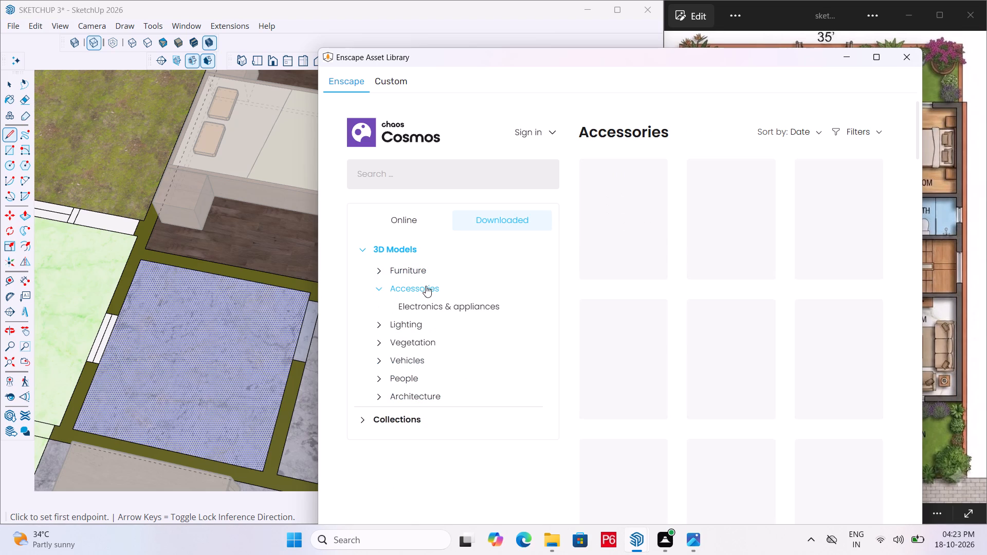
{"action": "left_click", "coordinate": [422, 268]}
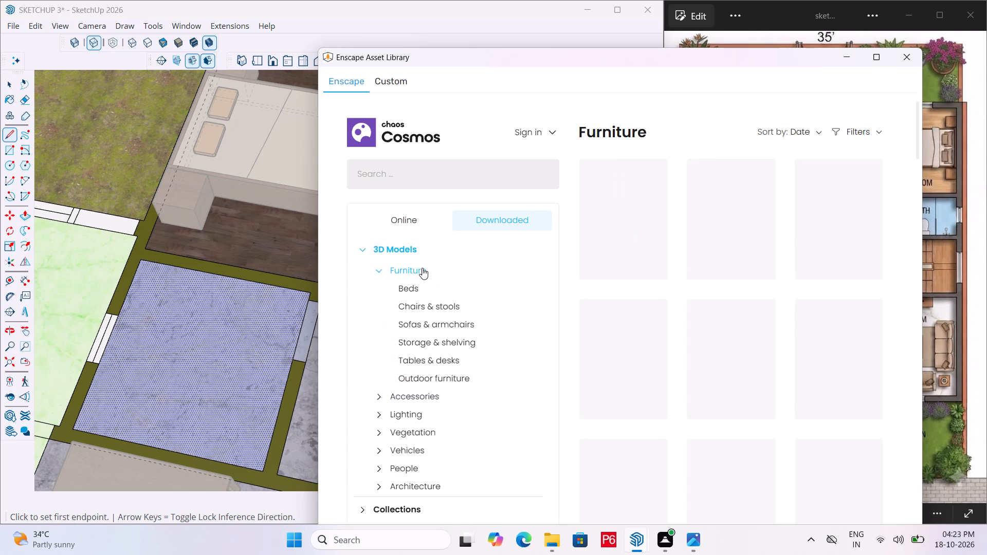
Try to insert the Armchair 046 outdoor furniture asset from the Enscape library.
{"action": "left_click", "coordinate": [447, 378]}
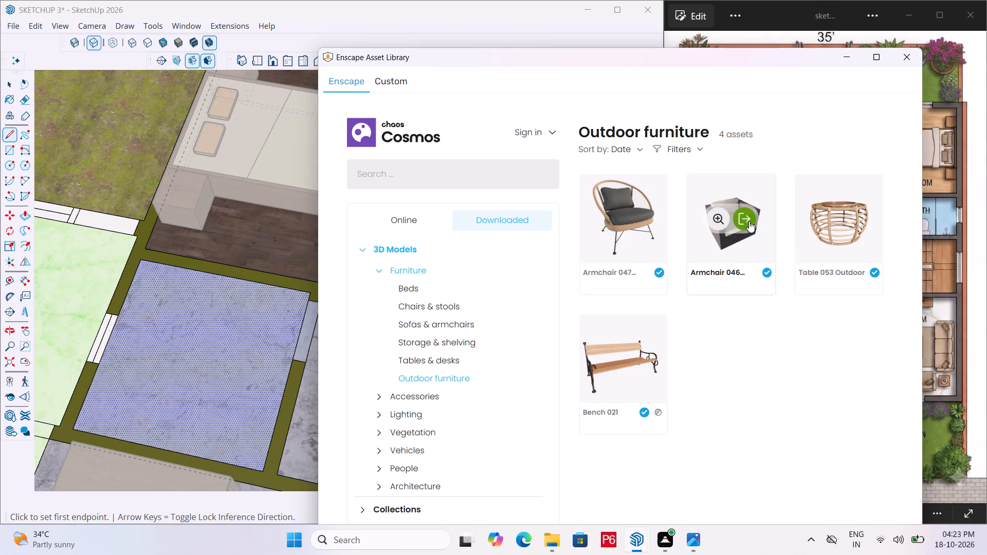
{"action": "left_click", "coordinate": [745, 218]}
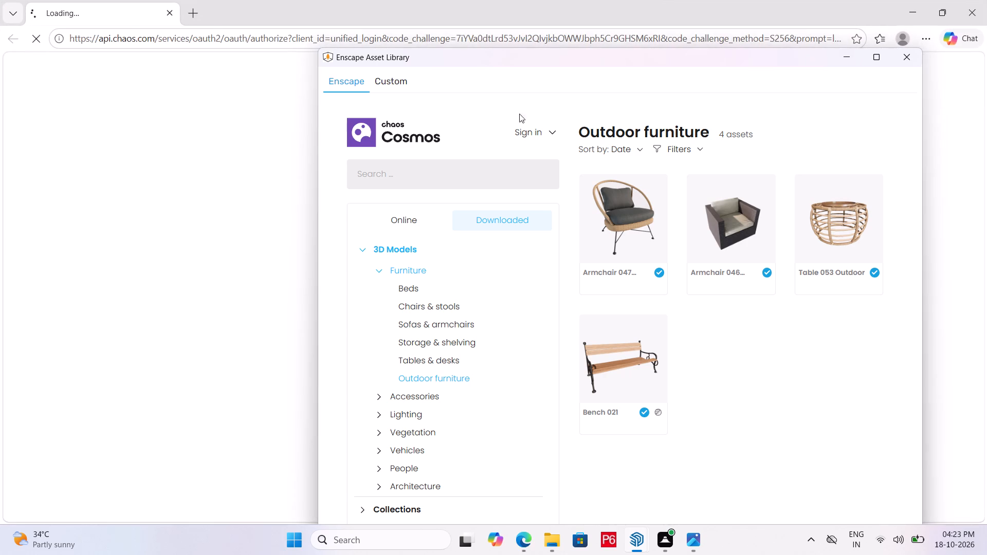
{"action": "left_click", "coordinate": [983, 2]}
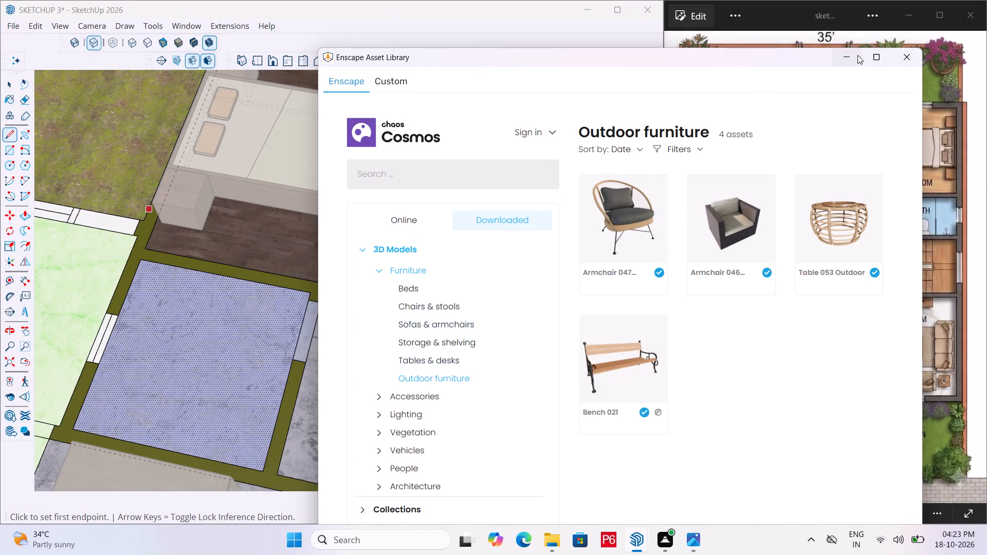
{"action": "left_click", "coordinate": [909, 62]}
Exit the floor-plan group with nothing selected and save the model.
{"action": "scroll", "coordinate": [275, 220], "scroll_direction": "down", "scroll_amount": 11}
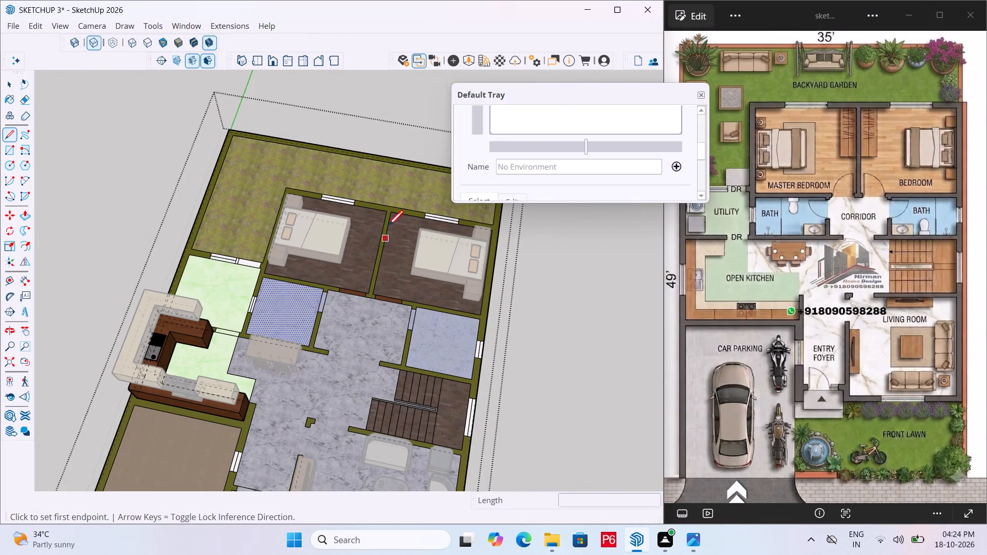
{"action": "key", "text": "space"}
{"action": "left_click", "coordinate": [392, 101]}
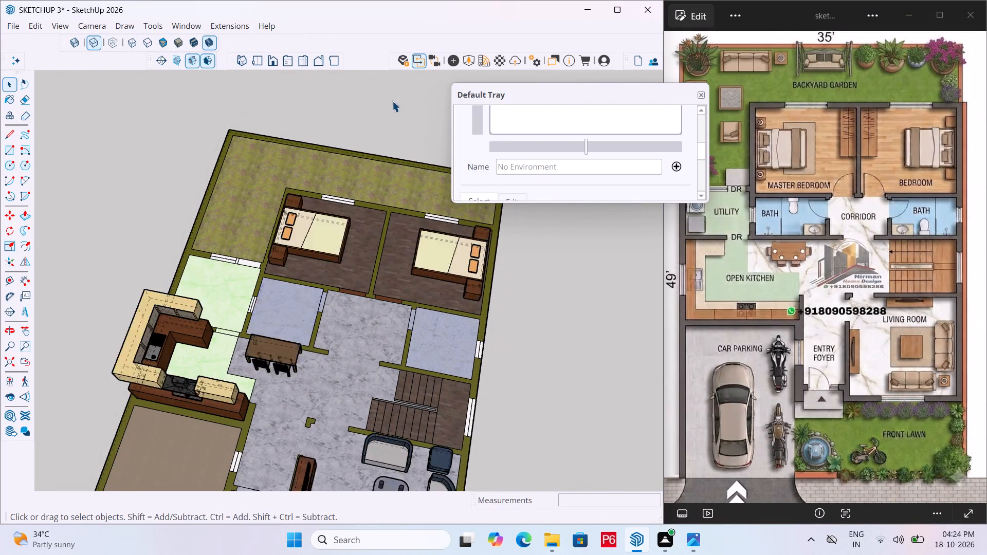
{"action": "scroll", "coordinate": [385, 187], "scroll_direction": "down", "scroll_amount": 4}
{"action": "key", "text": "ctrl+s"}
{"action": "key", "text": "ctrl+s"}
{"action": "key", "text": "ctrl+s"}
{"action": "key", "text": "ctrl+s"}
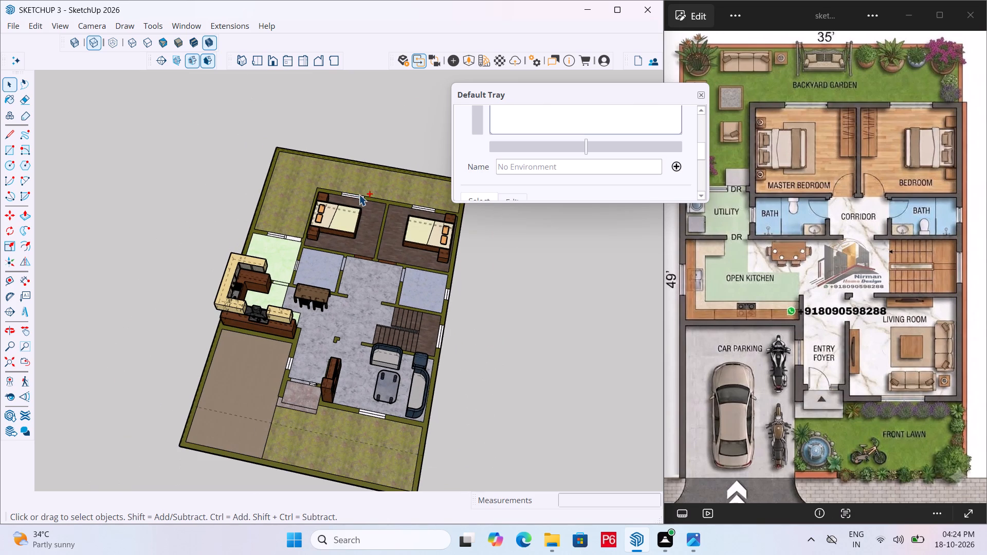
{"action": "key", "text": "ctrl+s"}
{"action": "key", "text": "ctrl+s"}
{"action": "key", "text": "ctrl+s"}
{"action": "key", "text": "ctrl+s"}
{"action": "key", "text": "ctrl+s"}
{"action": "key", "text": "ctrl+s"}
{"action": "key", "text": "ctrl+s"}
{"action": "key", "text": "ctrl+s"}
{"action": "key", "text": "ctrl+s"}
{"action": "key", "text": "ctrl+s"}
Draw a rectangle about 5' 8" by 2' at the outer corner of the backyard garden for the bench seat and make it a group.
{"action": "scroll", "coordinate": [388, 150], "scroll_direction": "up", "scroll_amount": 7}
{"action": "scroll", "coordinate": [349, 125], "scroll_direction": "up", "scroll_amount": 4}
{"action": "scroll", "coordinate": [336, 188], "scroll_direction": "up", "scroll_amount": 6}
{"action": "scroll", "coordinate": [238, 212], "scroll_direction": "up", "scroll_amount": 2}
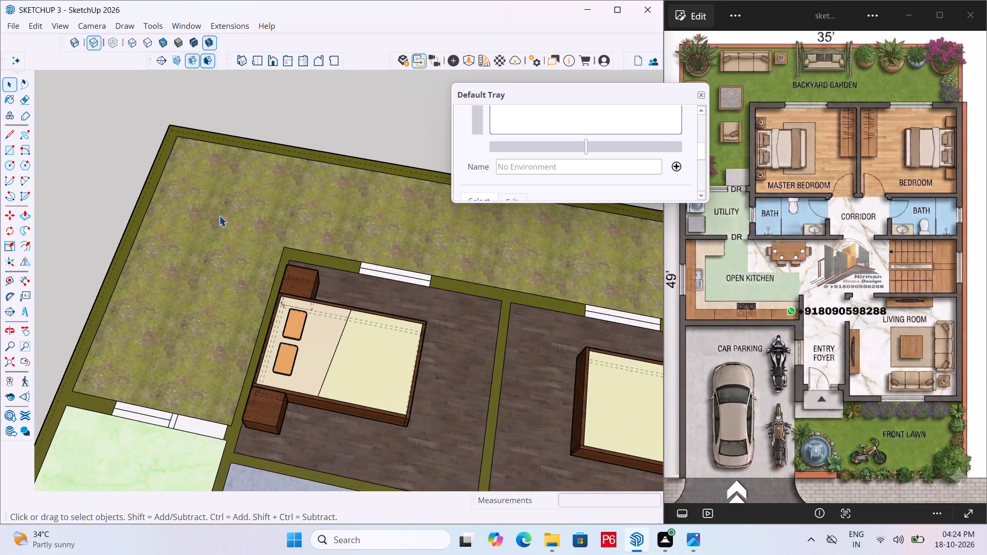
{"action": "scroll", "coordinate": [219, 215], "scroll_direction": "up", "scroll_amount": 2}
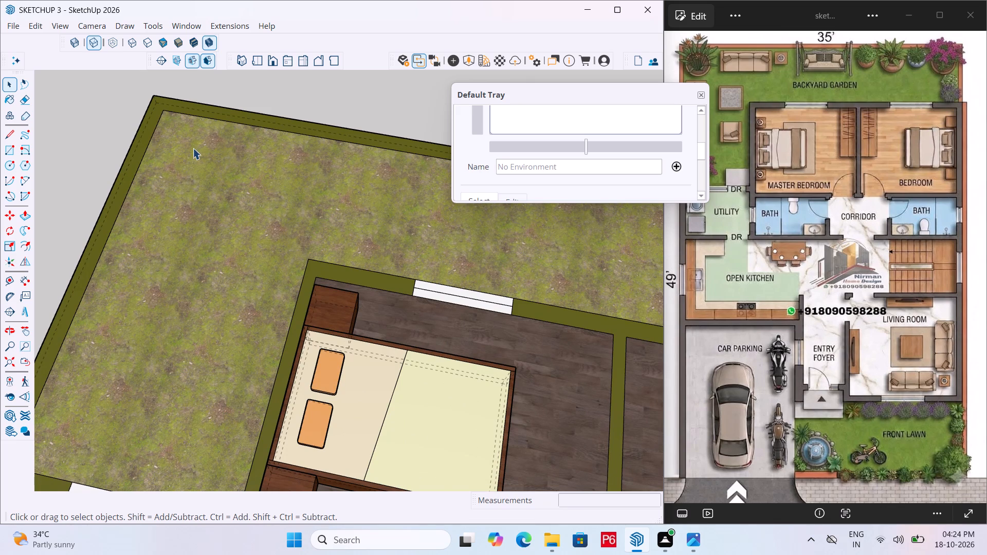
{"action": "scroll", "coordinate": [171, 166], "scroll_direction": "down", "scroll_amount": 4}
{"action": "scroll", "coordinate": [180, 147], "scroll_direction": "up", "scroll_amount": 4}
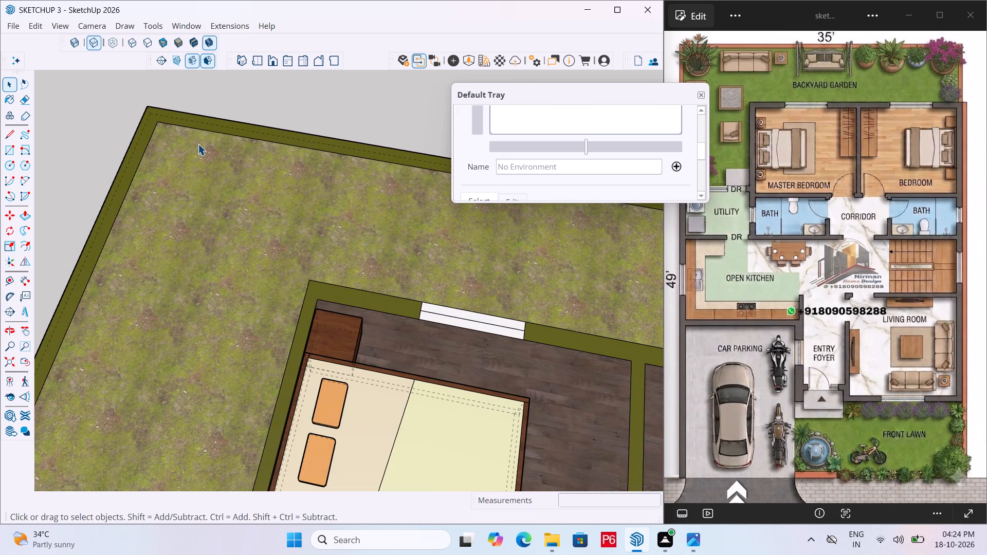
{"action": "key", "text": "r"}
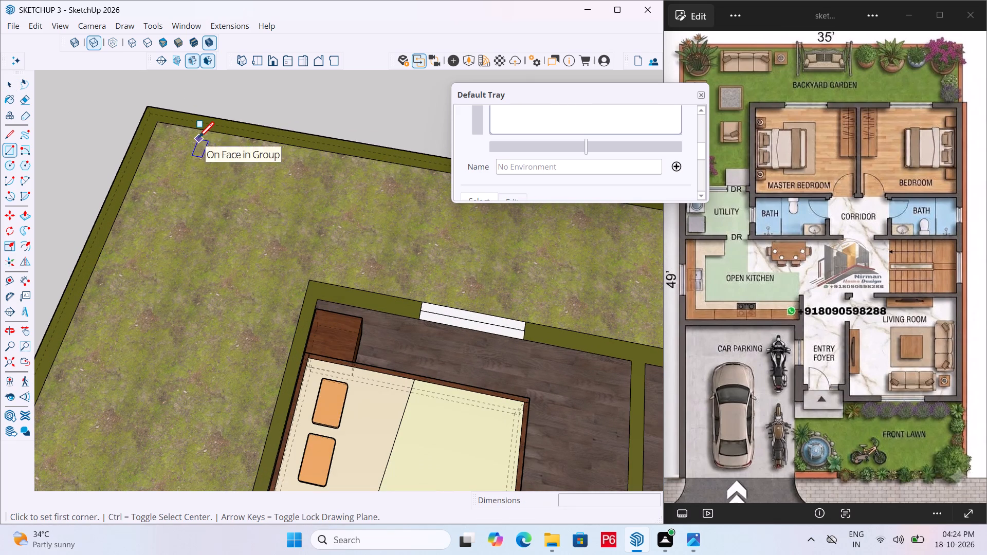
{"action": "left_click", "coordinate": [198, 139]}
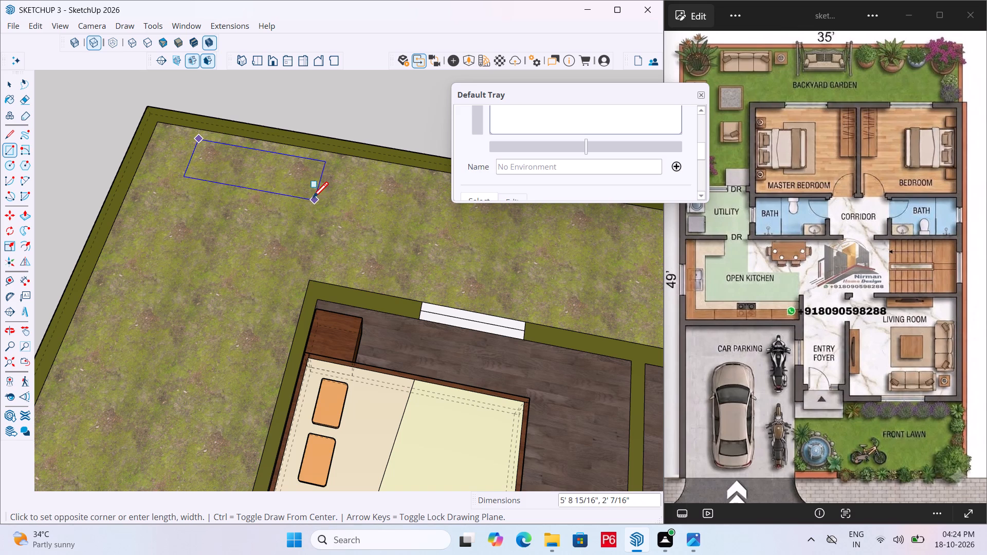
{"action": "left_click", "coordinate": [312, 199]}
{"action": "key", "text": "space"}
{"action": "double_click", "coordinate": [287, 170]}
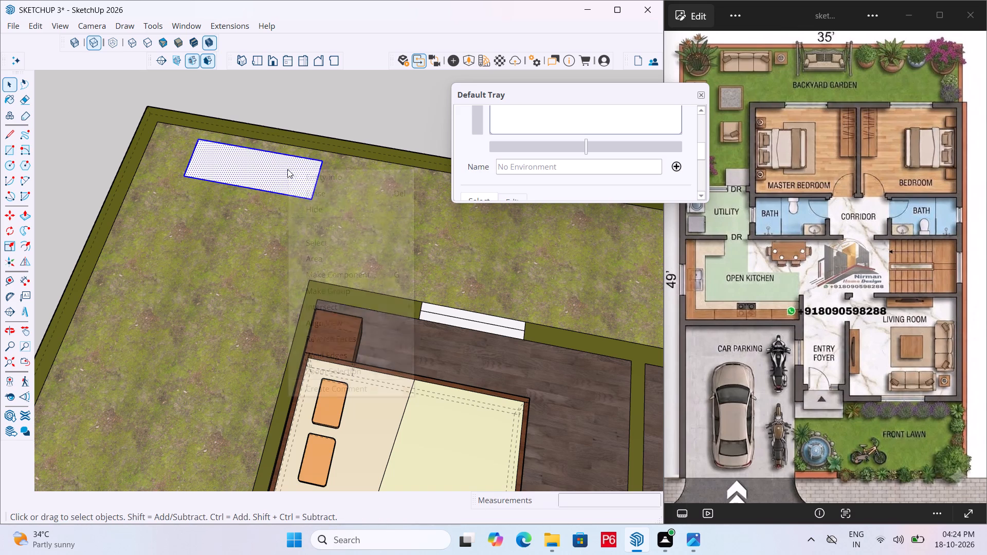
{"action": "right_click", "coordinate": [287, 169]}
{"action": "left_click", "coordinate": [358, 291]}
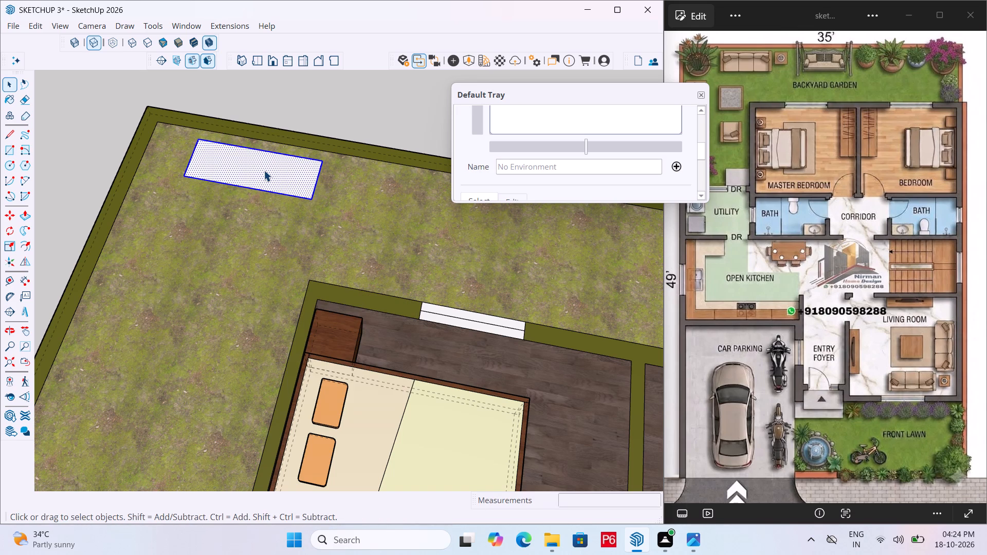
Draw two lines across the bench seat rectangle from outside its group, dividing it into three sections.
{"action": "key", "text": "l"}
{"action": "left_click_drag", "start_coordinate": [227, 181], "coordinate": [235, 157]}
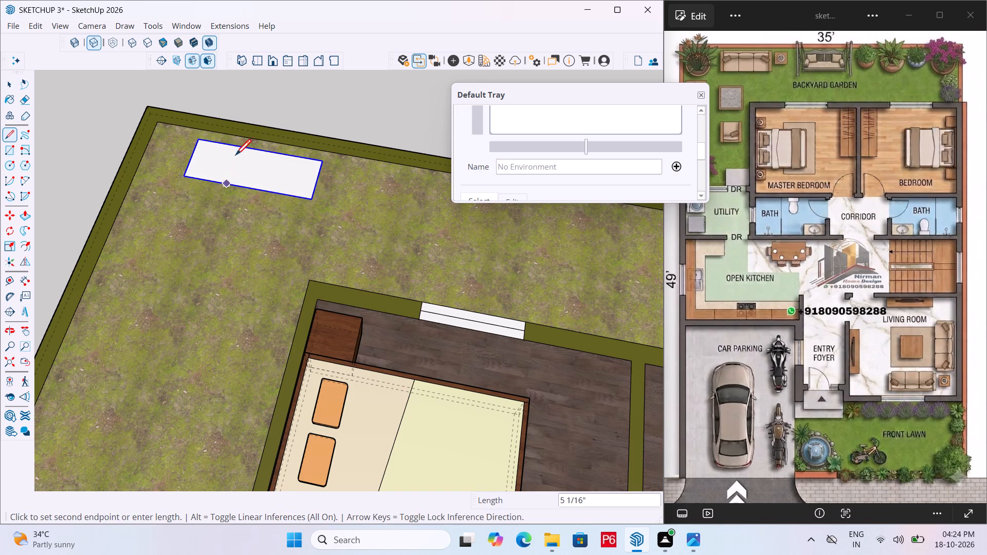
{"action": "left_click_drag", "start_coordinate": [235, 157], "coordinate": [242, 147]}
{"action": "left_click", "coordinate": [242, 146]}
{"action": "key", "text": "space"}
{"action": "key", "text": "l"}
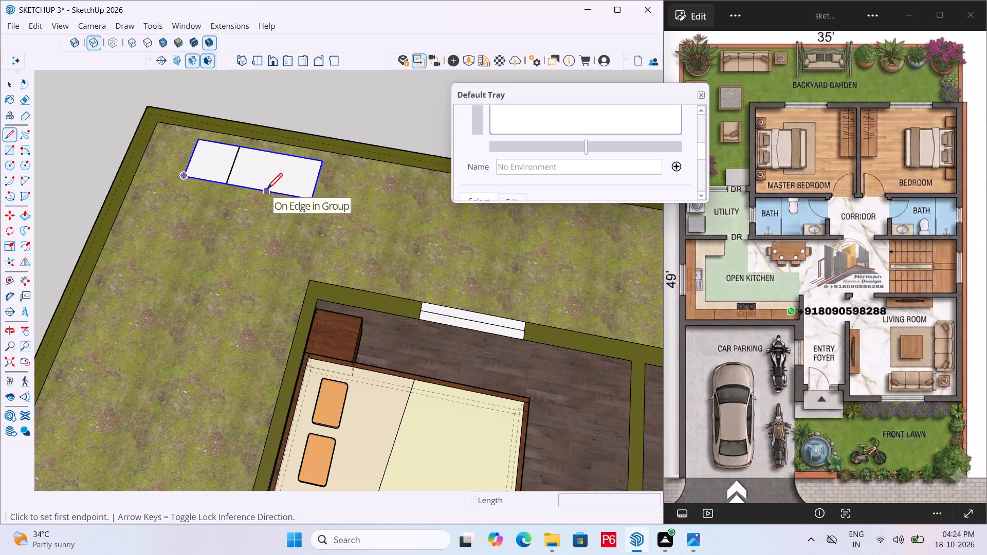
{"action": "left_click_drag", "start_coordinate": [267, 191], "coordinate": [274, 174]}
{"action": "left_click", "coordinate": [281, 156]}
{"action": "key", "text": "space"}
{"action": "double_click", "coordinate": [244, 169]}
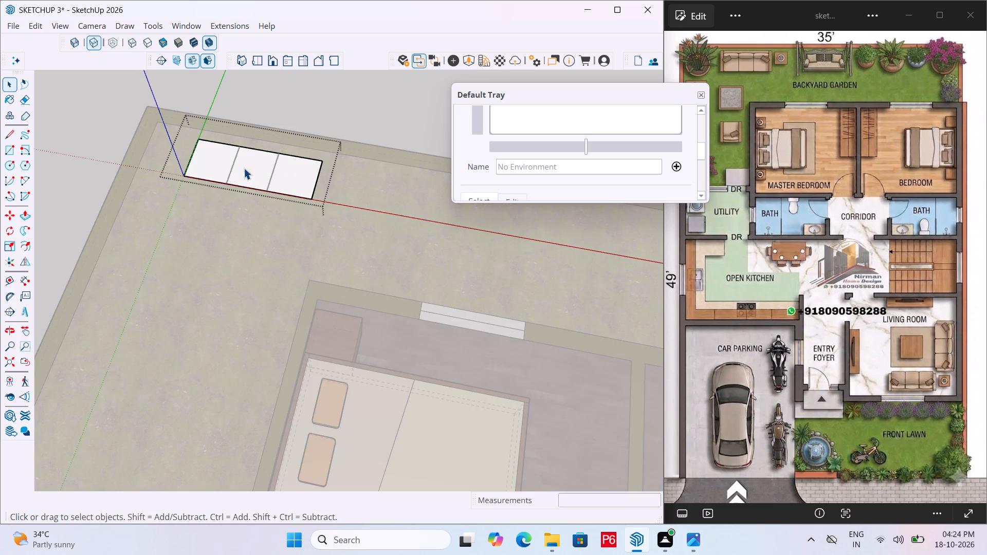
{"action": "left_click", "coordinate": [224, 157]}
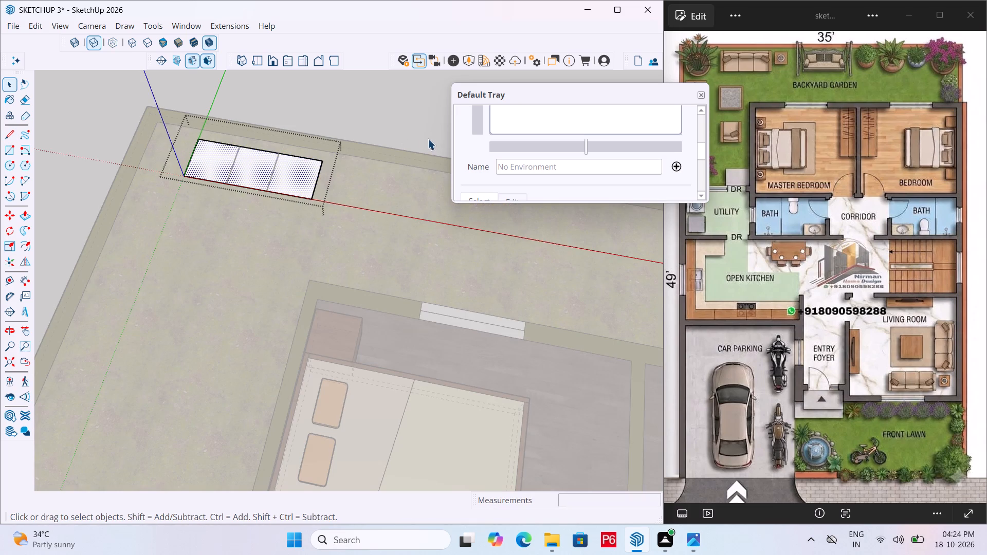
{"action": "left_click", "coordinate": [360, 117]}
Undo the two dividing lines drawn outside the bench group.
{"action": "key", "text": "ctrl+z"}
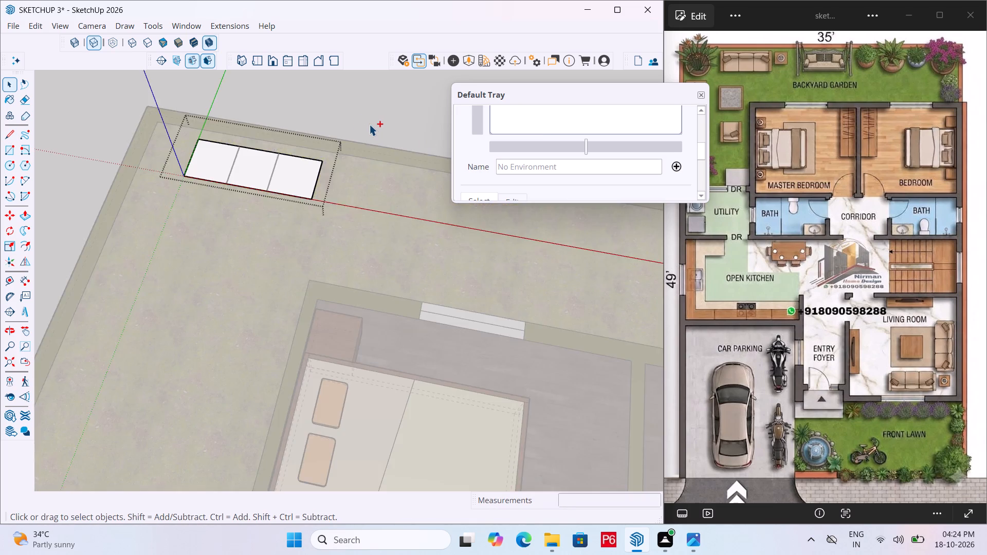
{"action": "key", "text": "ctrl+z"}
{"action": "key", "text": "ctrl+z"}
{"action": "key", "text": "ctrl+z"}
Inside the bench group, draw two lines across the rectangle to split it into three roughly equal seat sections.
{"action": "double_click", "coordinate": [298, 178]}
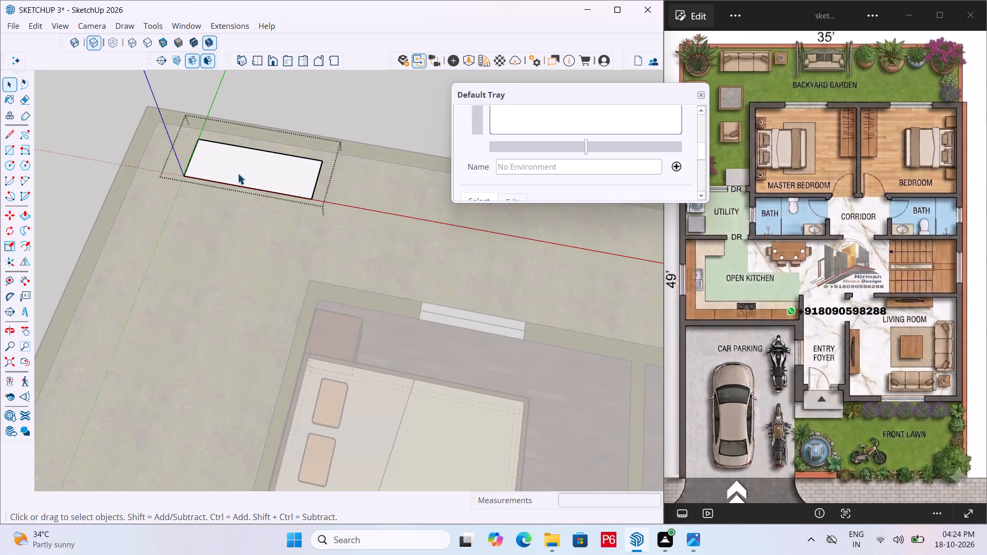
{"action": "left_click", "coordinate": [237, 173]}
{"action": "key", "text": "l"}
{"action": "key", "text": "Return"}
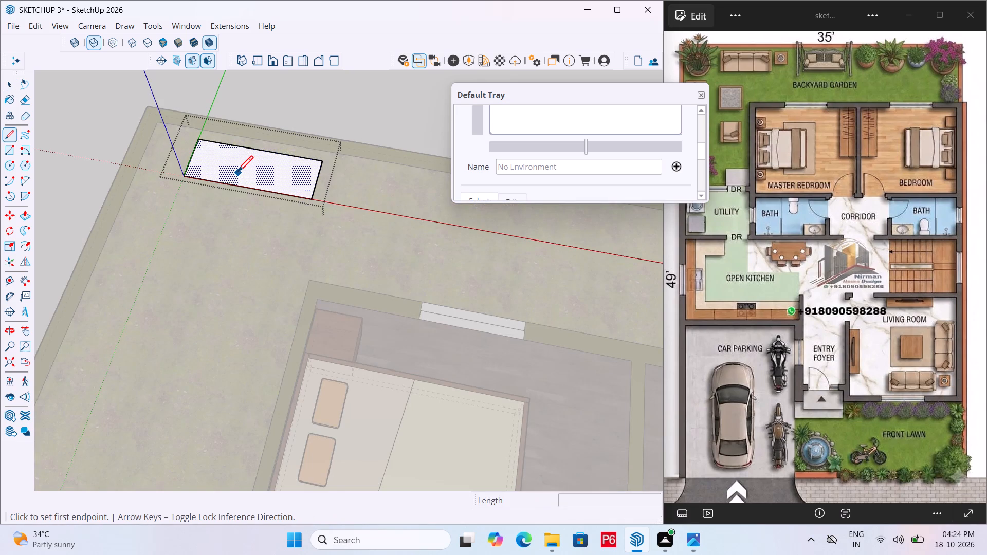
{"action": "left_click", "coordinate": [227, 180]}
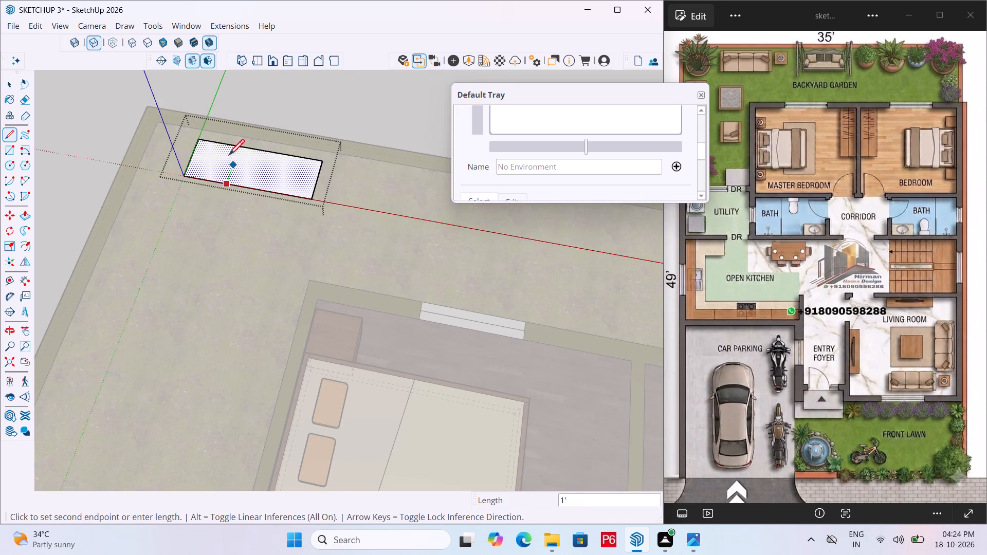
{"action": "left_click", "coordinate": [235, 147]}
{"action": "left_click_drag", "start_coordinate": [271, 195], "coordinate": [274, 186]}
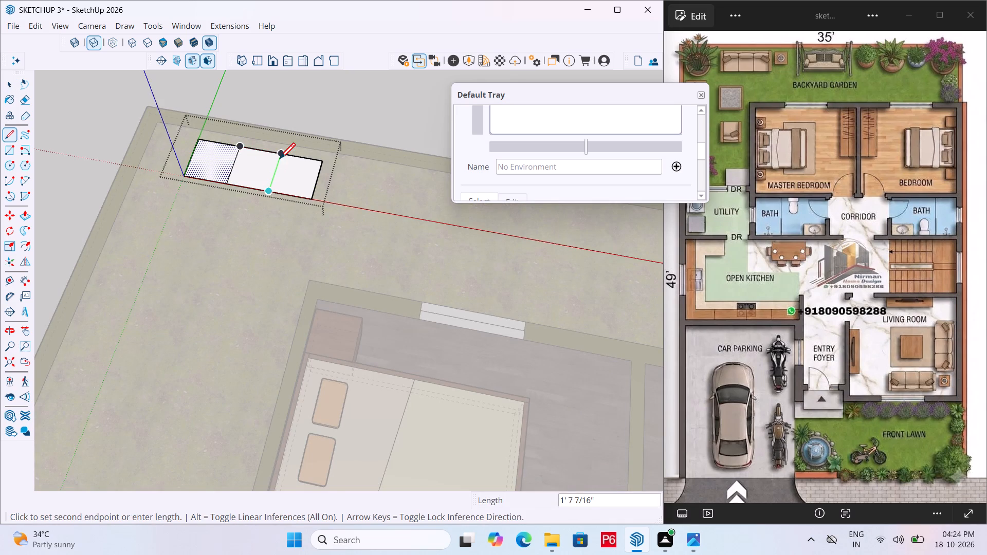
{"action": "left_click", "coordinate": [281, 157]}
{"action": "key", "text": "space"}
{"action": "left_click", "coordinate": [349, 109]}
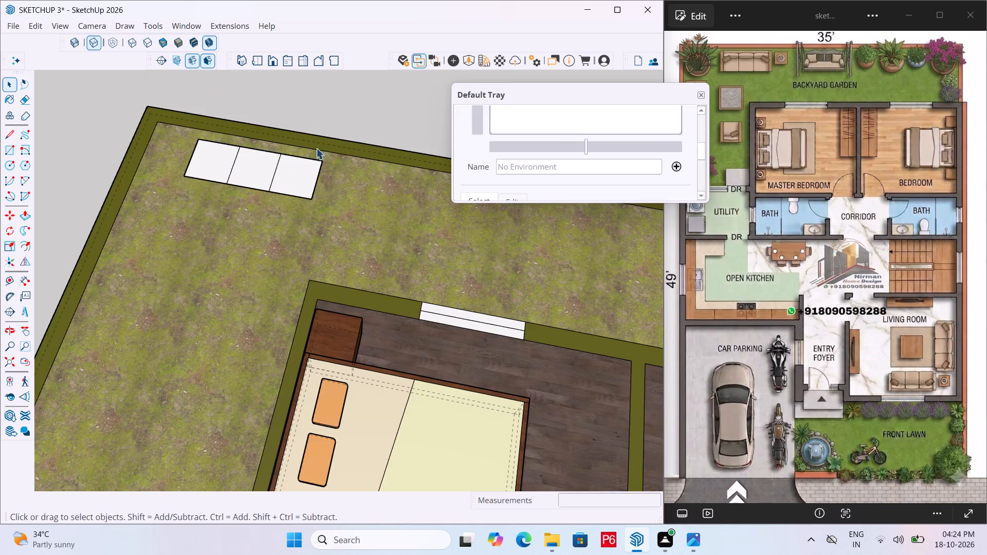
Open the bench group for editing and switch the material library to the Solid Colors collection.
{"action": "scroll", "coordinate": [235, 164], "scroll_direction": "up", "scroll_amount": 4}
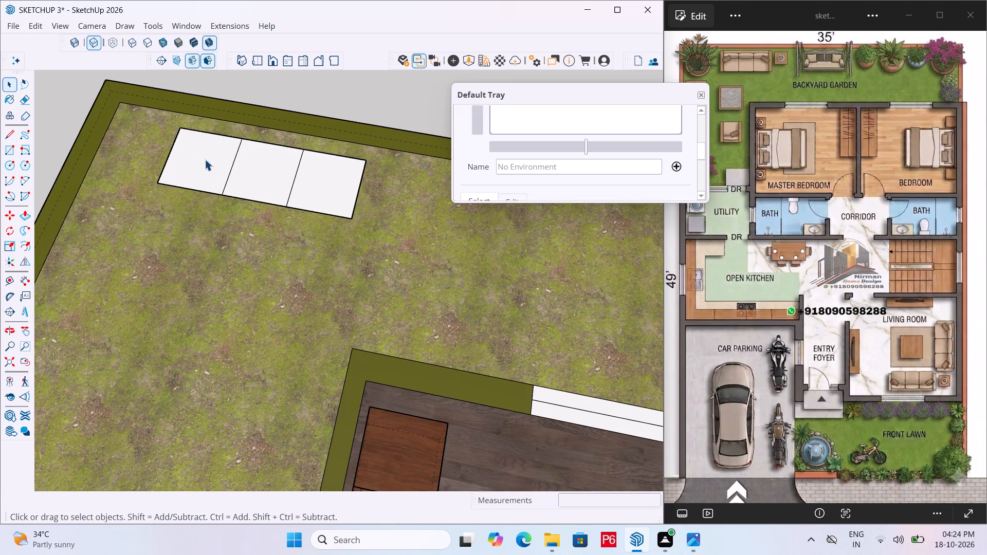
{"action": "double_click", "coordinate": [205, 159]}
{"action": "scroll", "coordinate": [593, 149], "scroll_direction": "down", "scroll_amount": 4}
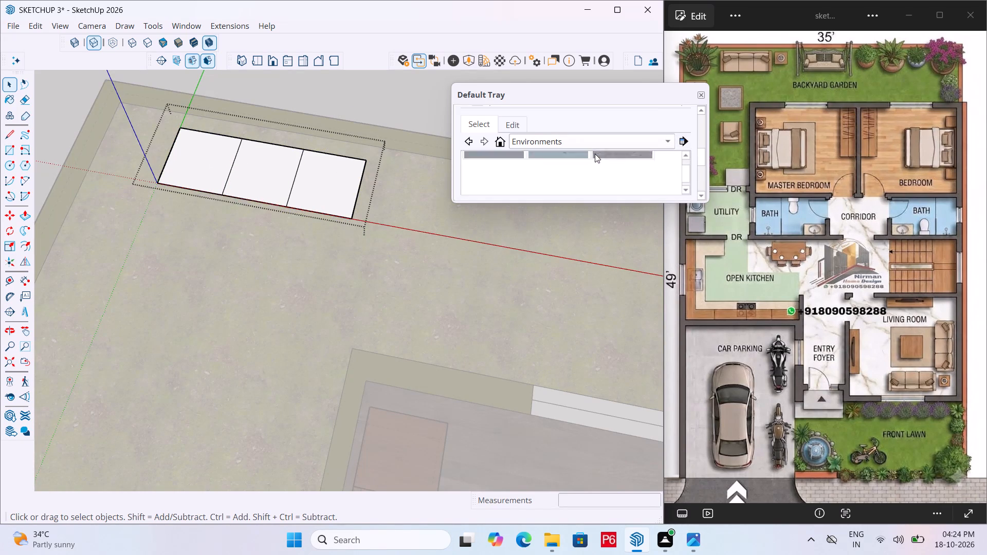
{"action": "scroll", "coordinate": [595, 154], "scroll_direction": "down", "scroll_amount": 13}
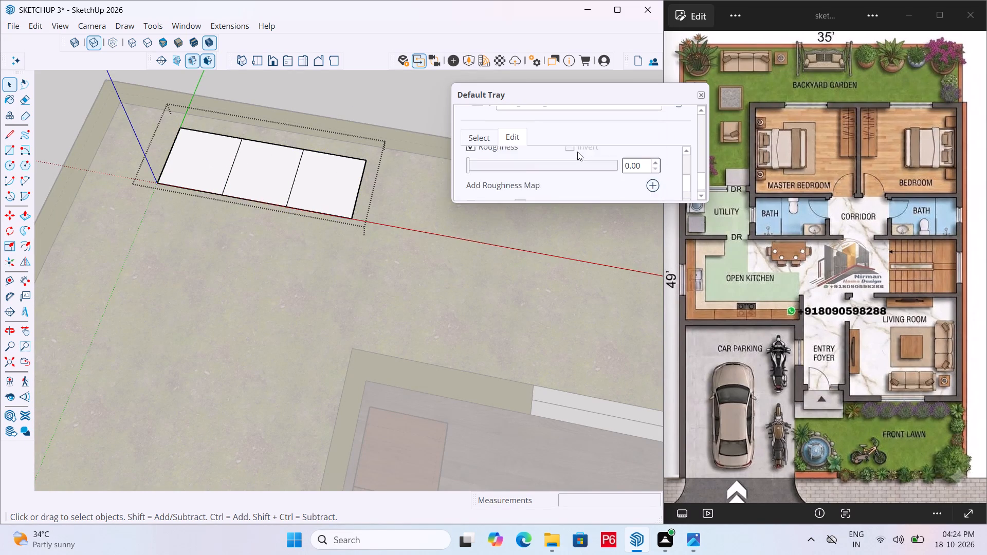
{"action": "scroll", "coordinate": [577, 152], "scroll_direction": "down", "scroll_amount": 4}
{"action": "left_click", "coordinate": [493, 119]}
{"action": "scroll", "coordinate": [592, 132], "scroll_direction": "down", "scroll_amount": 4}
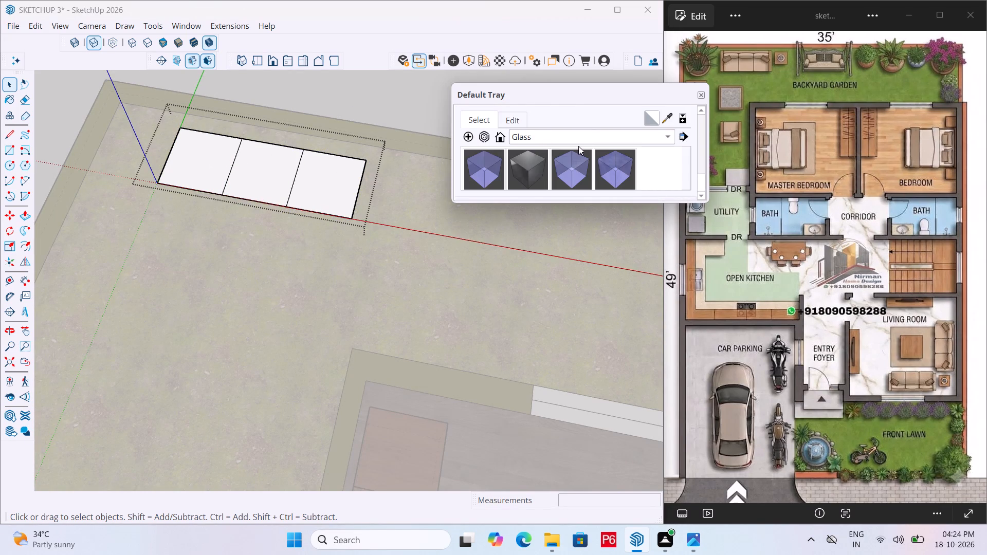
{"action": "left_click", "coordinate": [589, 139]}
{"action": "left_click", "coordinate": [547, 215]}
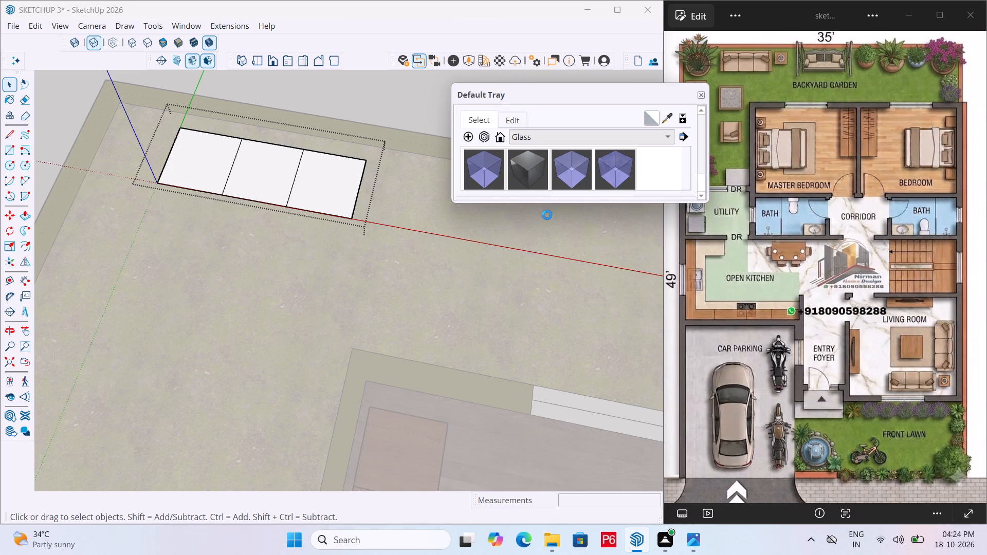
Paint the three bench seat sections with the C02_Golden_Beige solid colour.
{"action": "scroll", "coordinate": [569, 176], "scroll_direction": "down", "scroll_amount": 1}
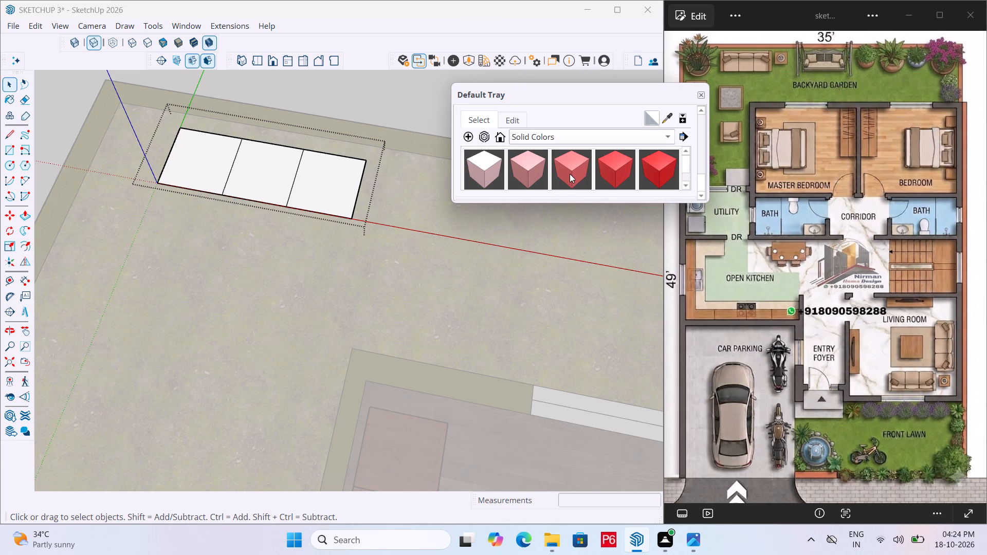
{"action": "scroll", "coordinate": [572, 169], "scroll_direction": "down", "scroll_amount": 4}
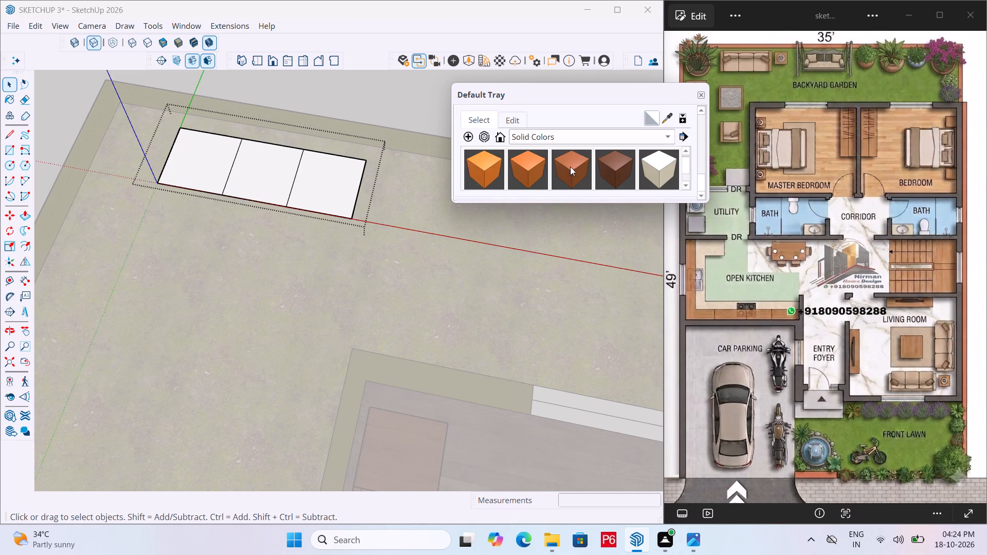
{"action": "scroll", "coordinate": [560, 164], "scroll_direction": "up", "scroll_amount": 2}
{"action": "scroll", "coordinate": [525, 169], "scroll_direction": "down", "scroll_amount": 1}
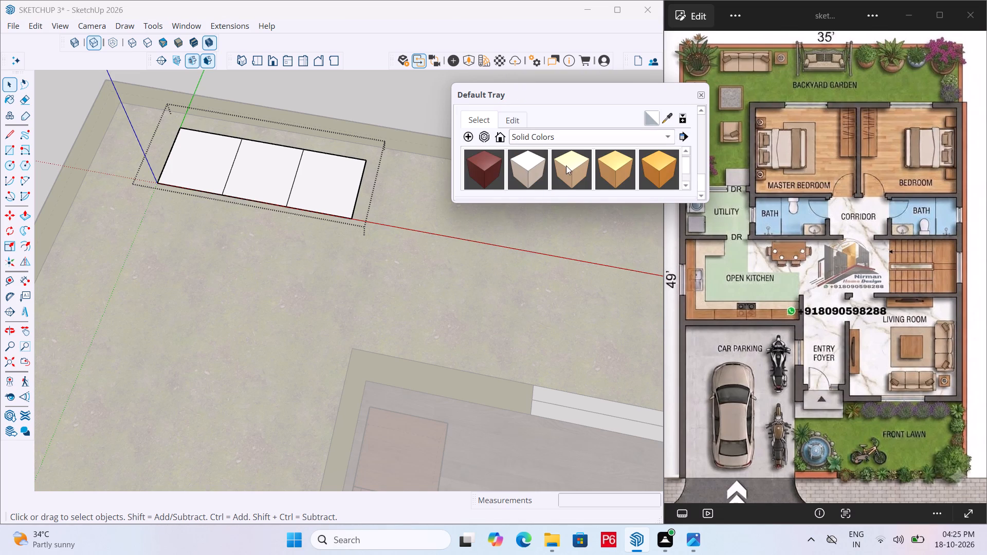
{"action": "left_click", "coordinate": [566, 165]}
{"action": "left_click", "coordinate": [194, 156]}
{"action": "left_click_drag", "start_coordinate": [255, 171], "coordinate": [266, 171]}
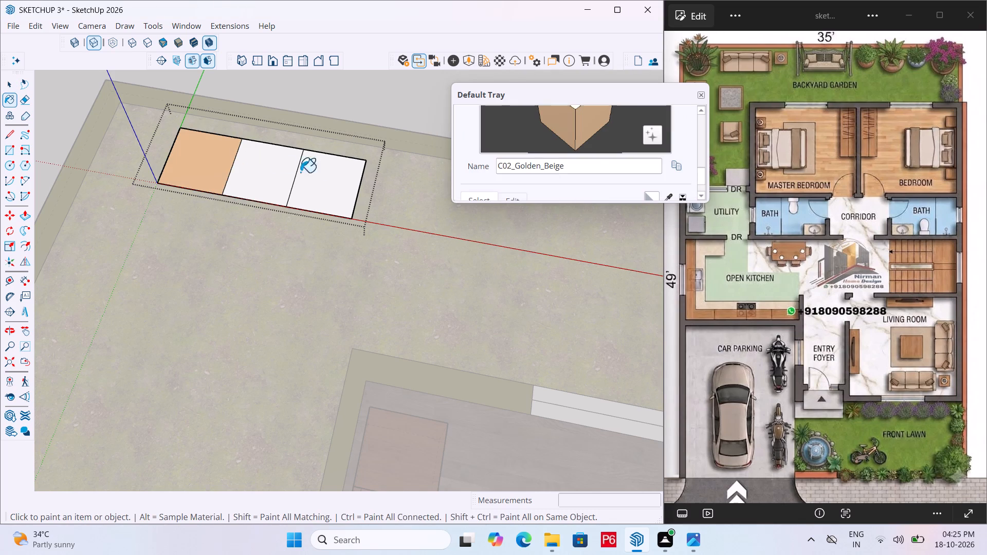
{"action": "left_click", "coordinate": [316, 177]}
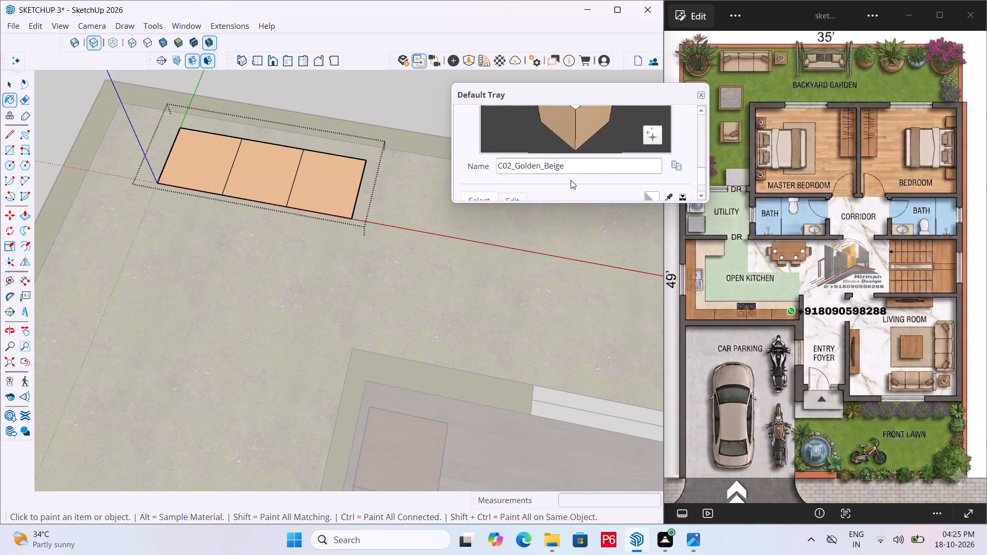
Repaint all three bench seat sections with the paler off-white swatch just before Golden Beige, and exit the group.
{"action": "scroll", "coordinate": [571, 180], "scroll_direction": "down", "scroll_amount": 2}
{"action": "left_click", "coordinate": [527, 180]}
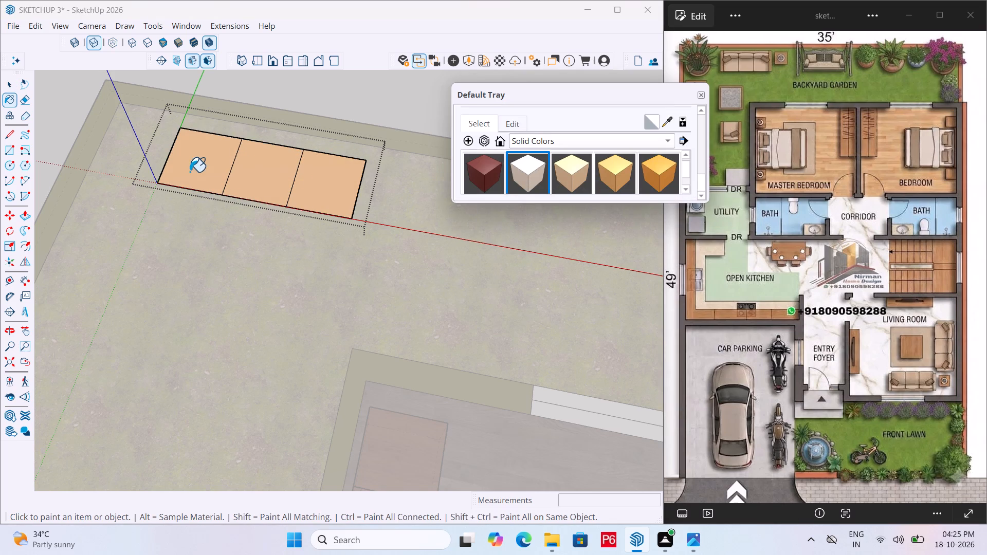
{"action": "left_click_drag", "start_coordinate": [190, 171], "coordinate": [213, 170]}
{"action": "left_click_drag", "start_coordinate": [263, 170], "coordinate": [277, 171]}
{"action": "left_click", "coordinate": [325, 182]}
{"action": "key", "text": "space"}
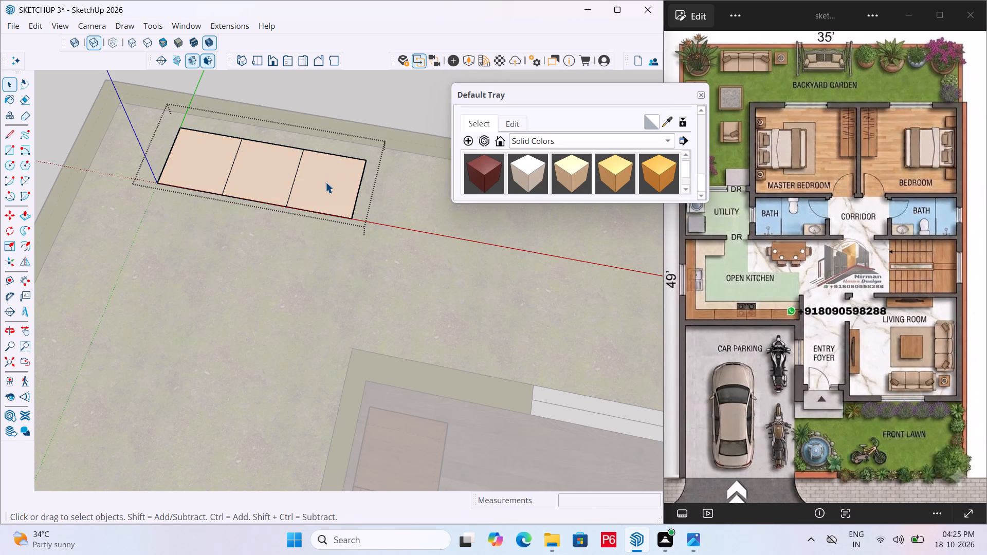
{"action": "left_click", "coordinate": [416, 93]}
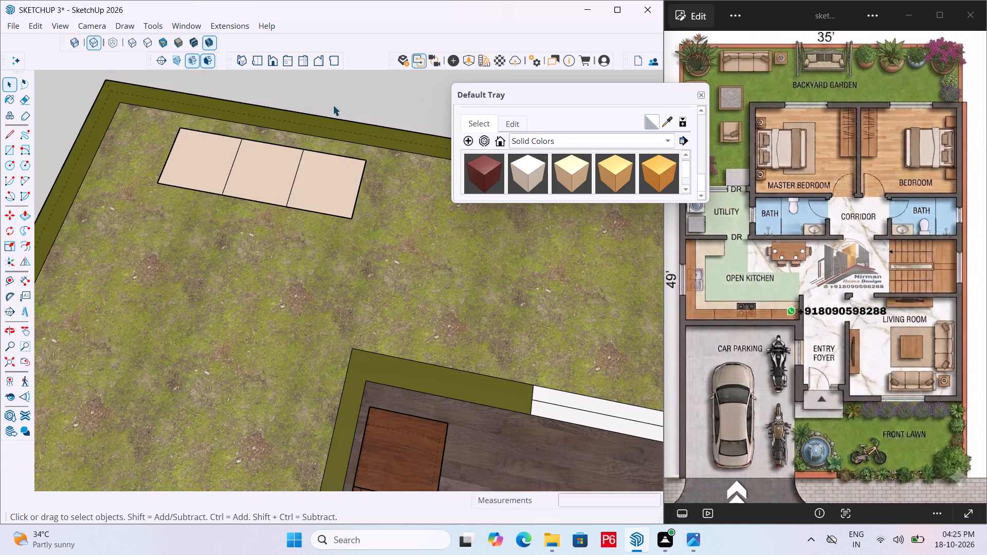
Open the bench group and select the seat section nearest the garden's outer corner.
{"action": "scroll", "coordinate": [170, 126], "scroll_direction": "up", "scroll_amount": 4}
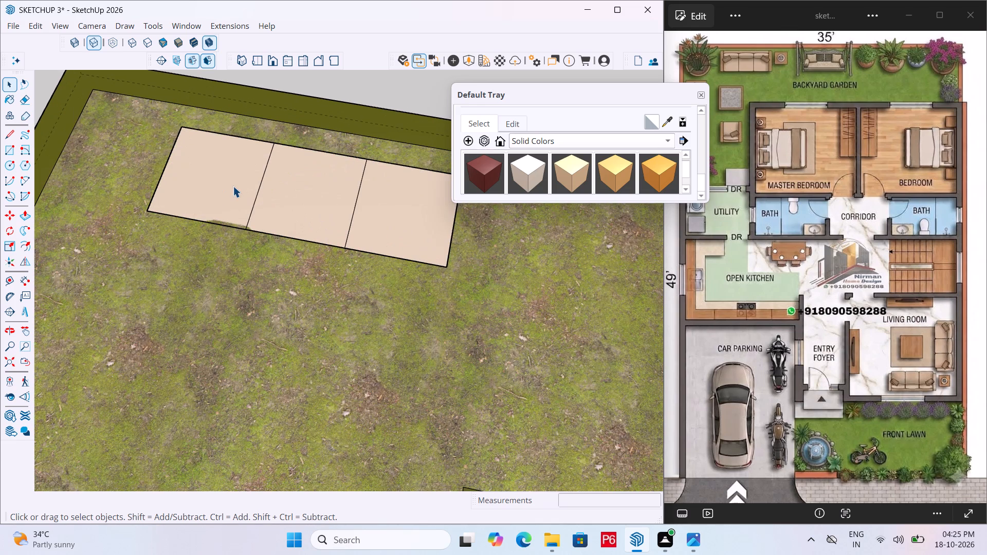
{"action": "double_click", "coordinate": [233, 186]}
{"action": "left_click", "coordinate": [213, 164]}
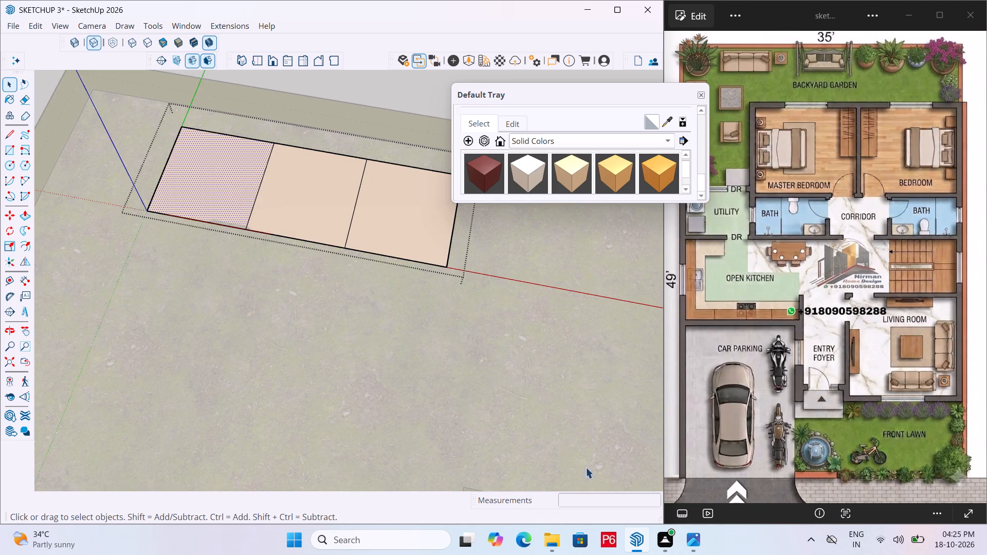
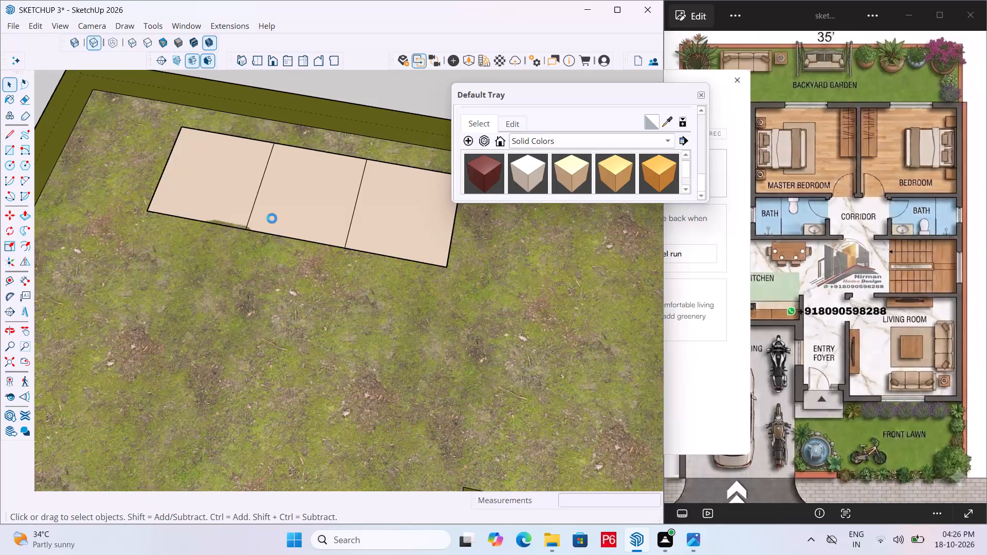
Save the model.
{"action": "key", "text": "ctrl+s"}
{"action": "key", "text": "ctrl+s"}
{"action": "key", "text": "ctrl+s"}
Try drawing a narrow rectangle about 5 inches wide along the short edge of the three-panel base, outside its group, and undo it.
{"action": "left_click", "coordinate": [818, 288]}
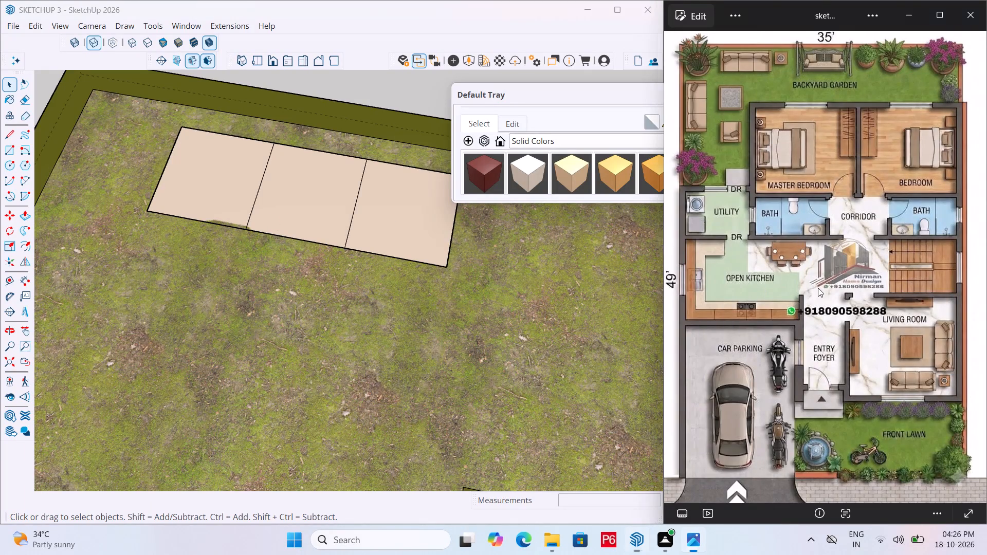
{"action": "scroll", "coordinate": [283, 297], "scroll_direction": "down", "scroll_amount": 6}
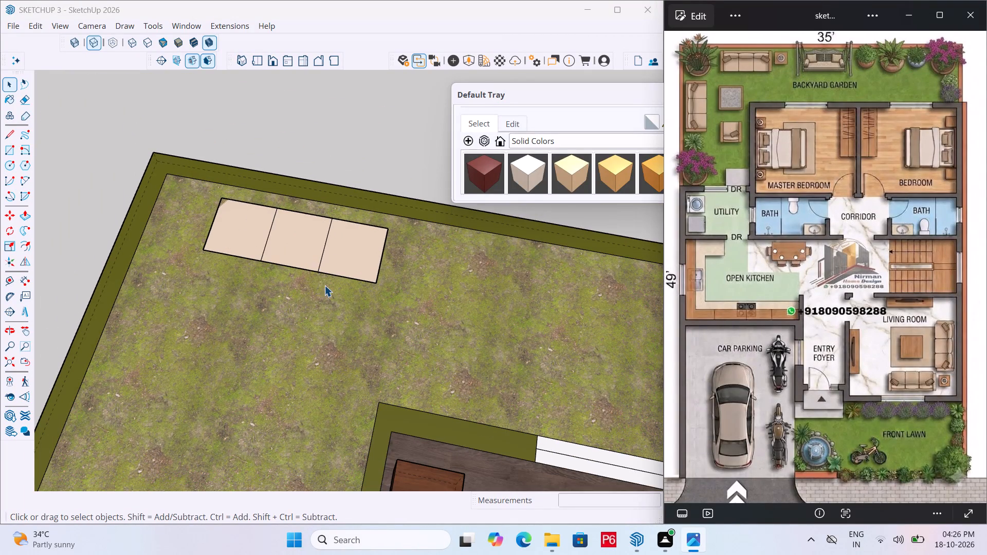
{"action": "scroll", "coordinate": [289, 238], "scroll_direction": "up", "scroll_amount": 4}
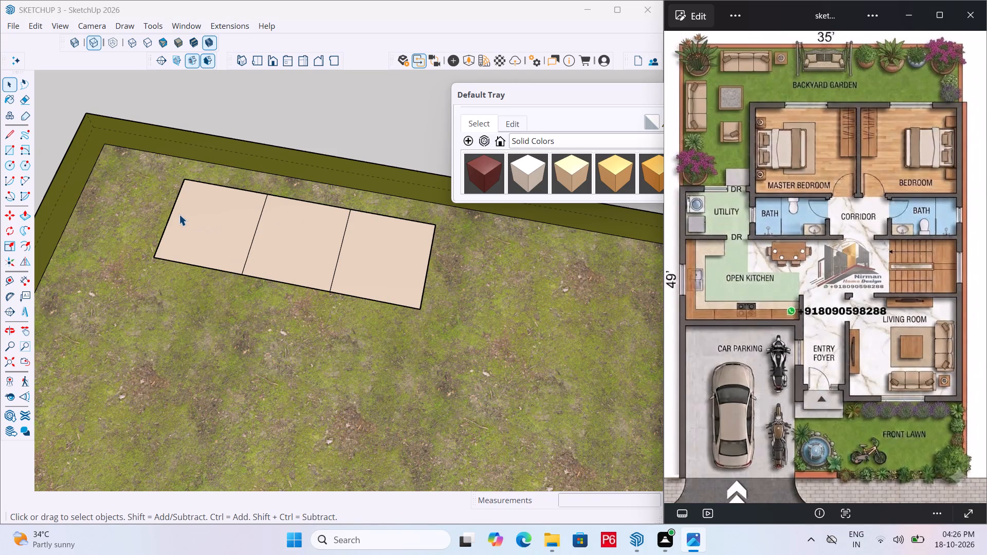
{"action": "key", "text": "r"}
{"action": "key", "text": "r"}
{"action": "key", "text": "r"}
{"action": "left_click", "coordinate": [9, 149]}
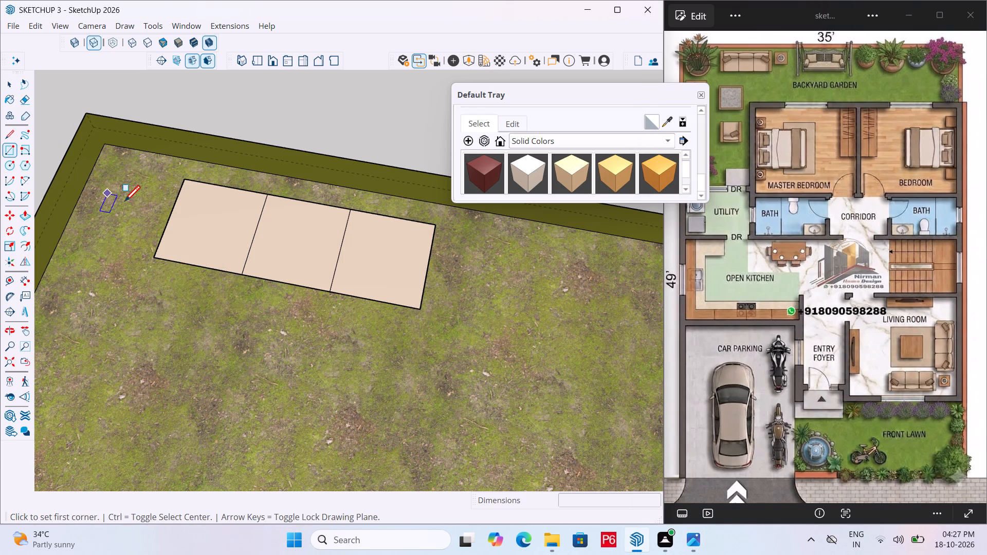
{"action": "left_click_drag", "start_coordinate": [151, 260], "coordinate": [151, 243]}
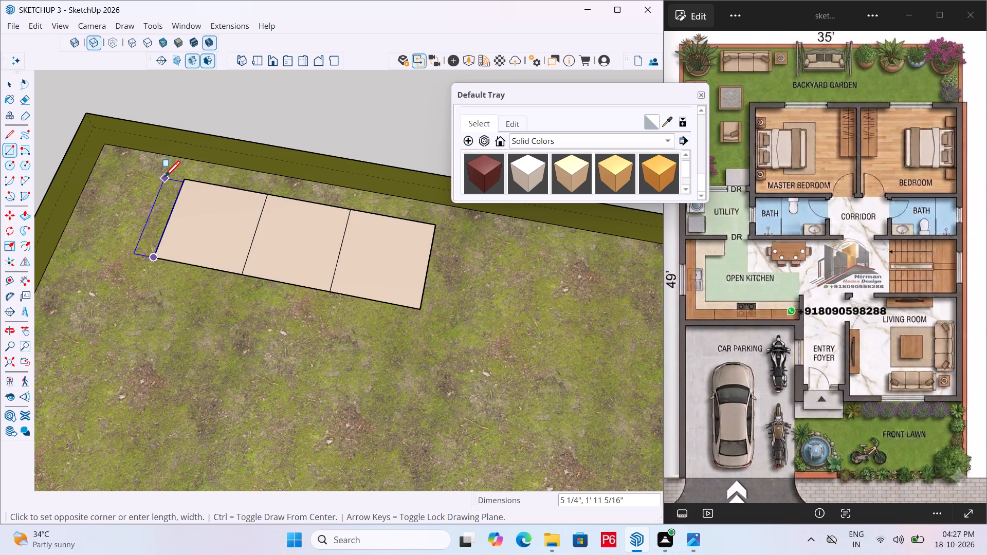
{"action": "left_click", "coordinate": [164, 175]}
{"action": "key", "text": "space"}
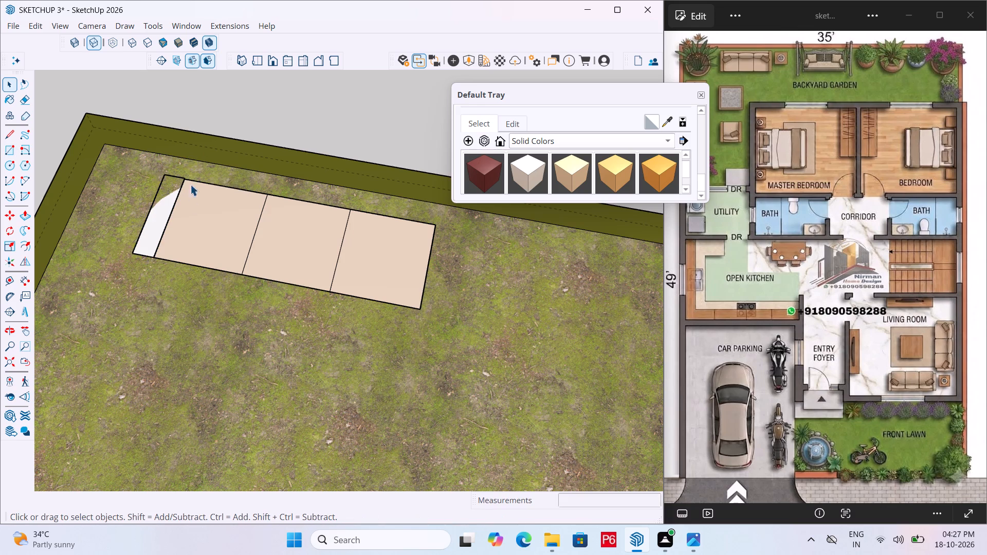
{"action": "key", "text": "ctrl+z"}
Inside the three-panel base's group, draw a rectangle about 2' by 6" along its short edge as an end strip.
{"action": "double_click", "coordinate": [206, 234]}
{"action": "left_click", "coordinate": [204, 227]}
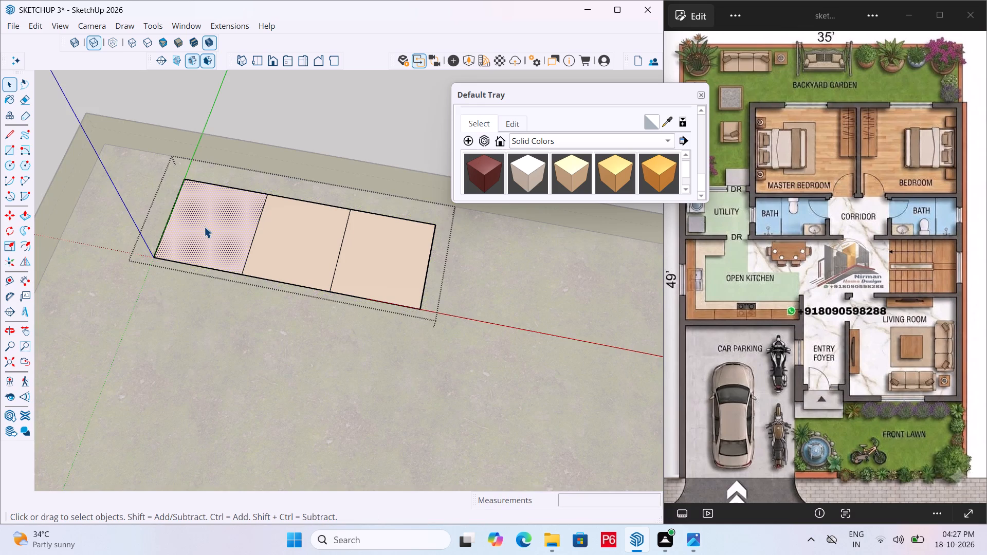
{"action": "key", "text": "r"}
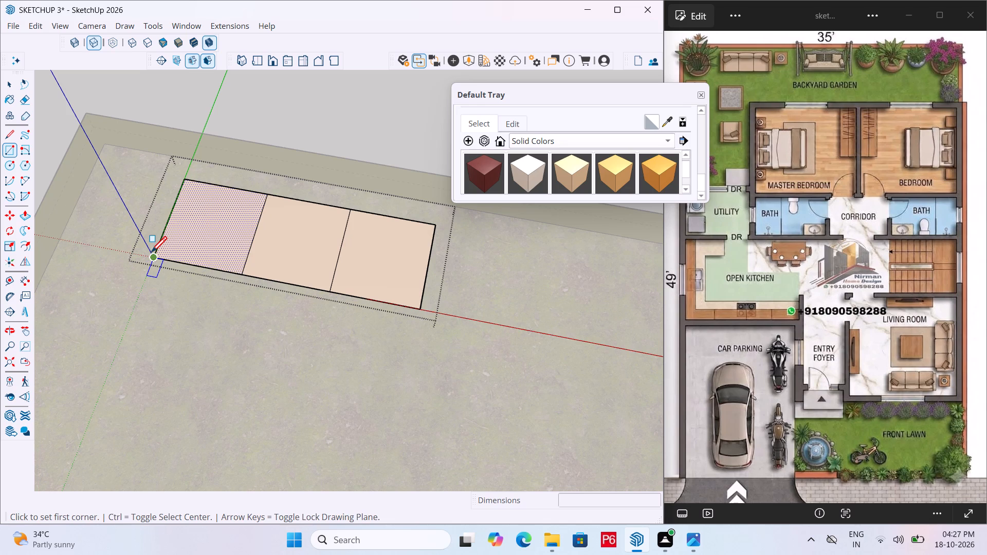
{"action": "left_click_drag", "start_coordinate": [152, 255], "coordinate": [158, 238]}
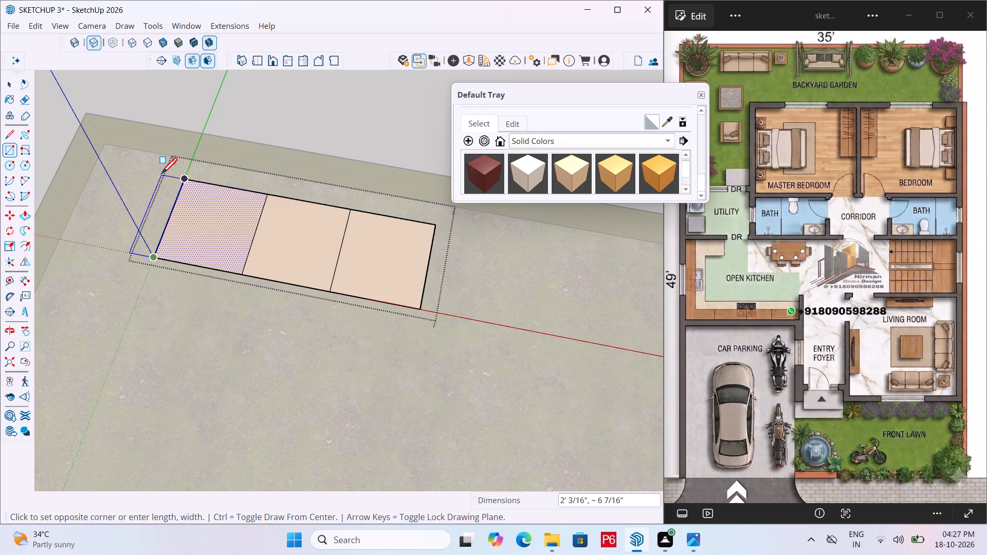
{"action": "left_click", "coordinate": [166, 181]}
{"action": "key", "text": "space"}
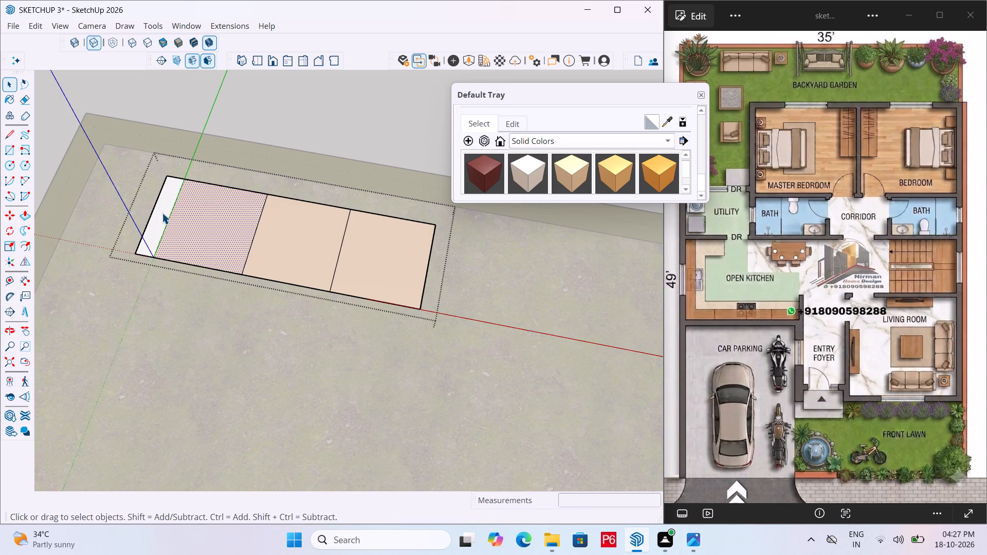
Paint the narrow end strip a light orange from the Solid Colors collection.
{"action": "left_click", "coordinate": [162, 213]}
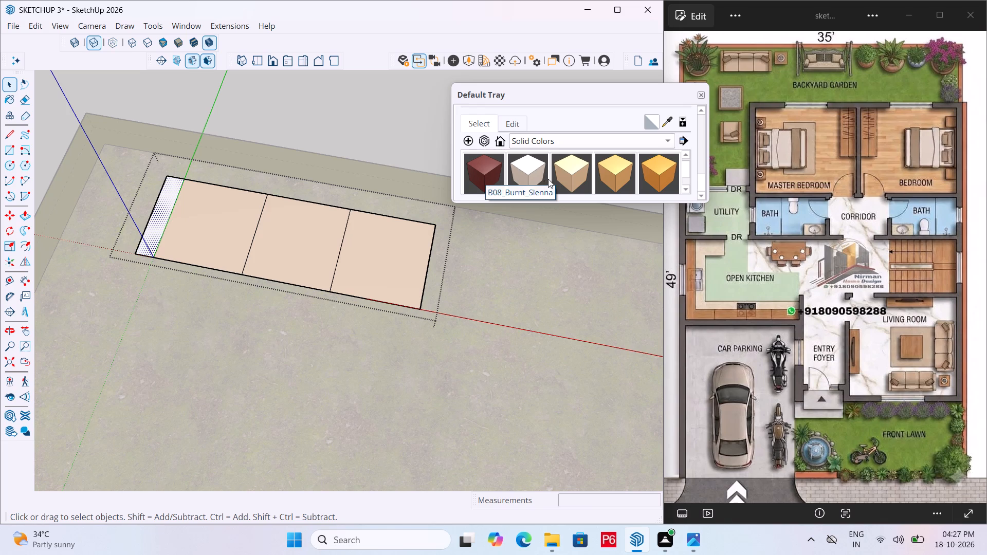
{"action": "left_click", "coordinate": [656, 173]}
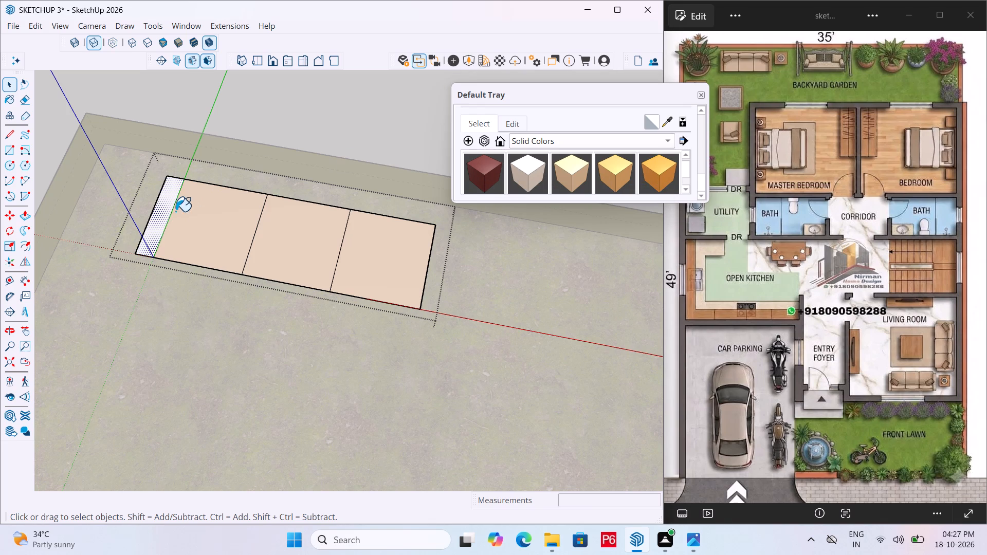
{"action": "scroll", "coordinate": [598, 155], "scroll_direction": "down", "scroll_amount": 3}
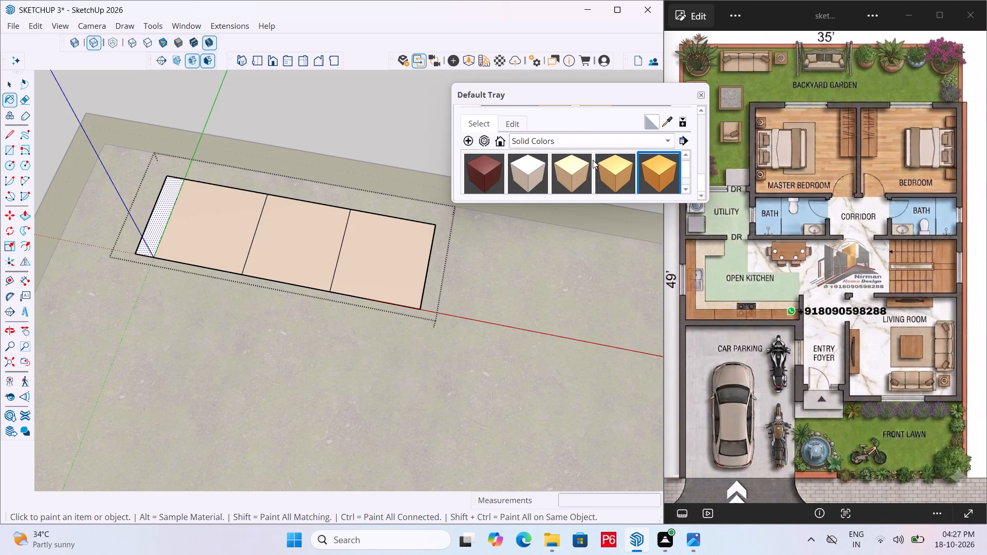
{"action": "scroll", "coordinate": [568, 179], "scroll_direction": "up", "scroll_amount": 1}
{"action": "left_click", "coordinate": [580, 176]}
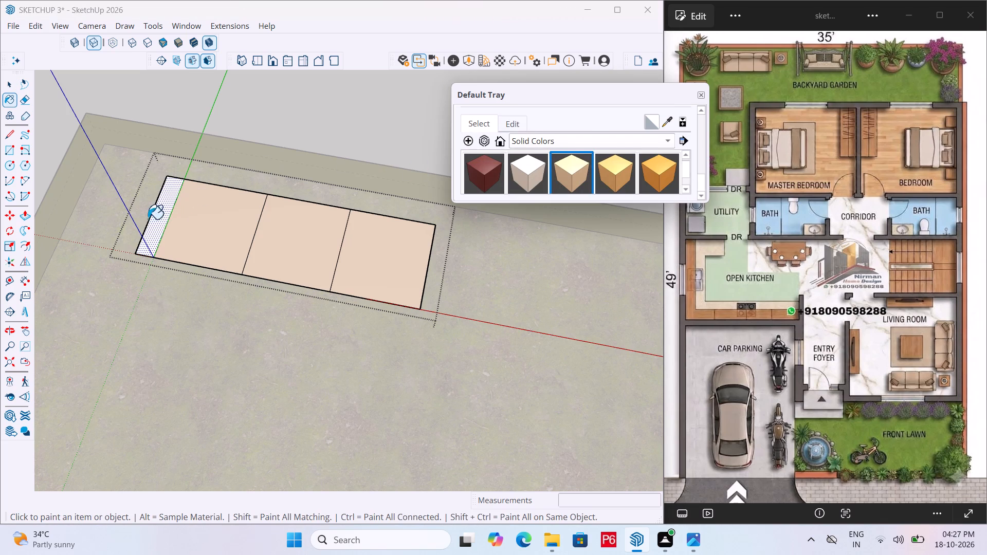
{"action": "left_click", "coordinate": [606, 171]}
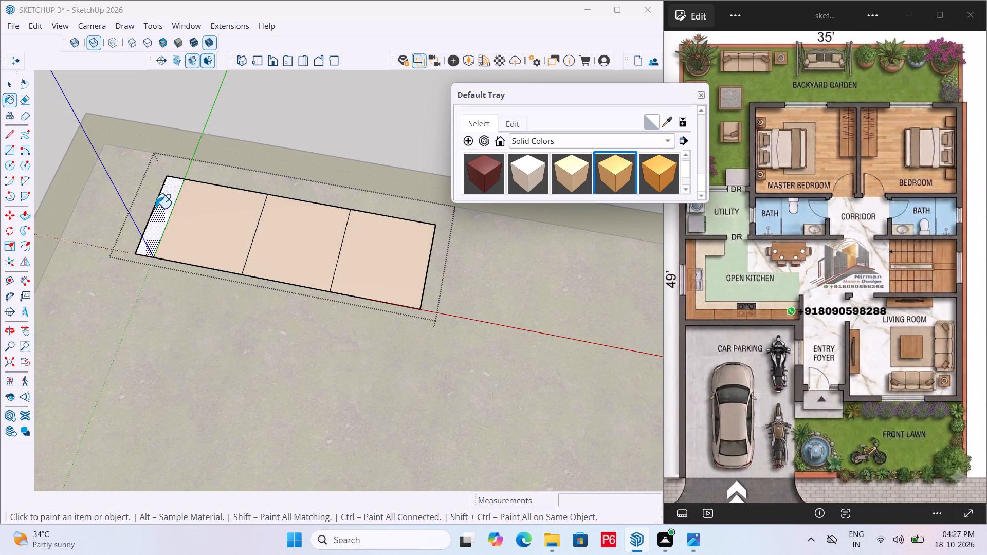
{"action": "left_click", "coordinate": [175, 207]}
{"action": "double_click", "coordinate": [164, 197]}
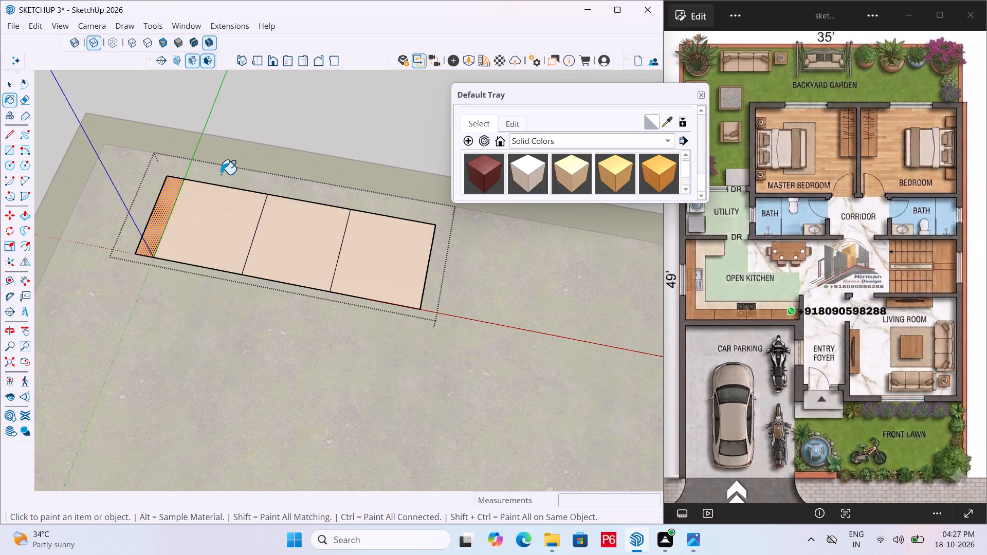
Repaint the narrow end strip with a darker golden brown from the Solid Colors collection.
{"action": "scroll", "coordinate": [583, 171], "scroll_direction": "down", "scroll_amount": 4}
{"action": "scroll", "coordinate": [560, 175], "scroll_direction": "up", "scroll_amount": 2}
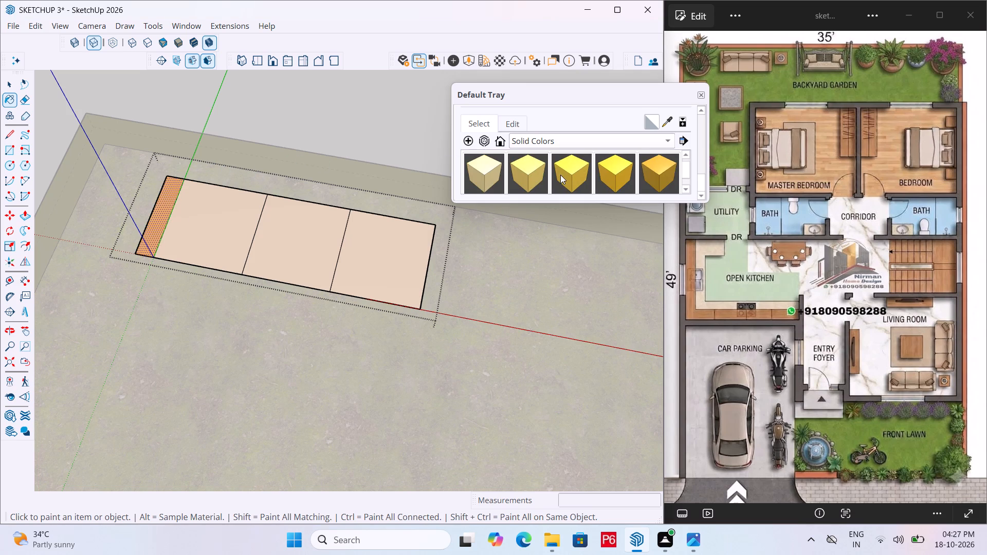
{"action": "scroll", "coordinate": [647, 178], "scroll_direction": "down", "scroll_amount": 1}
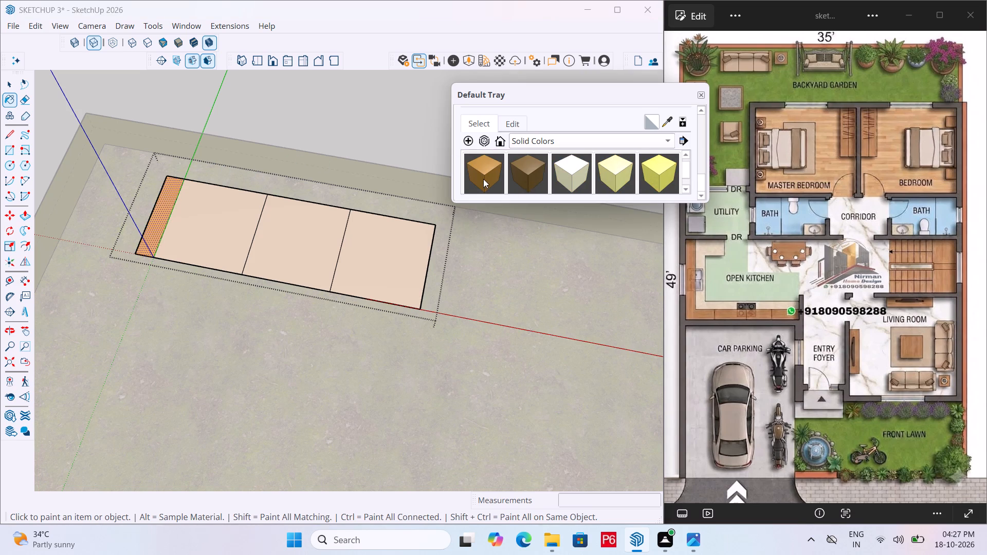
{"action": "left_click", "coordinate": [483, 179]}
{"action": "left_click", "coordinate": [164, 201]}
Extrude the golden brown end strip upward by 2'.
{"action": "scroll", "coordinate": [163, 208], "scroll_direction": "up", "scroll_amount": 5}
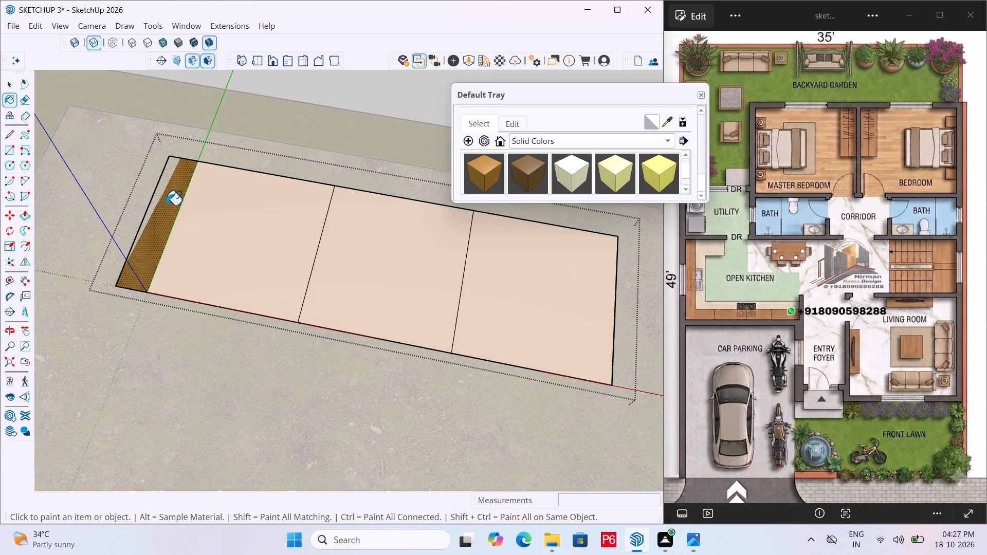
{"action": "key", "text": "p"}
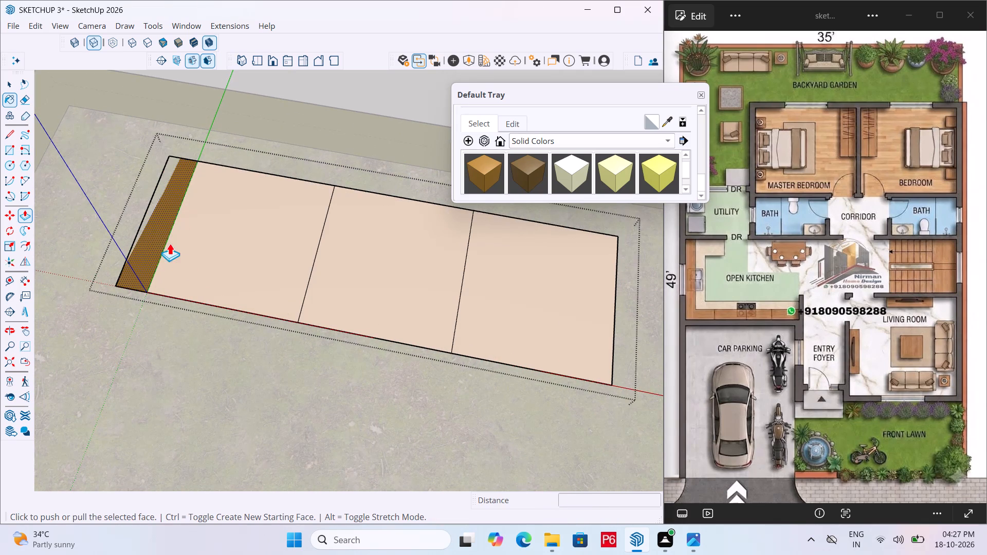
{"action": "left_click", "coordinate": [151, 240]}
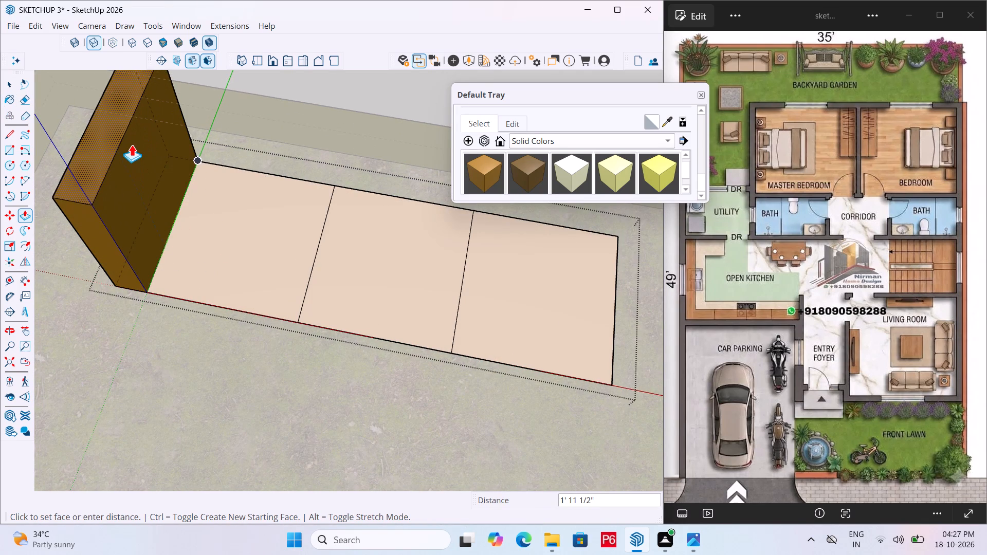
{"action": "type", "text": "2'"}
{"action": "key", "text": "Return"}
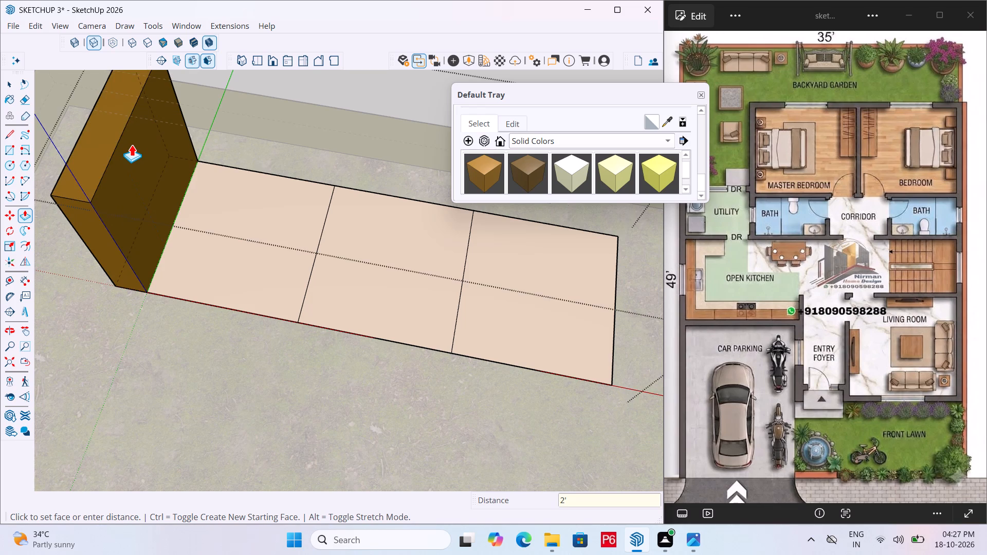
Extrude the three beige panels upward level with the 2' high golden brown end piece.
{"action": "scroll", "coordinate": [146, 215], "scroll_direction": "down", "scroll_amount": 5}
{"action": "middle_click_drag", "start_coordinate": [199, 196], "coordinate": [18, 154]}
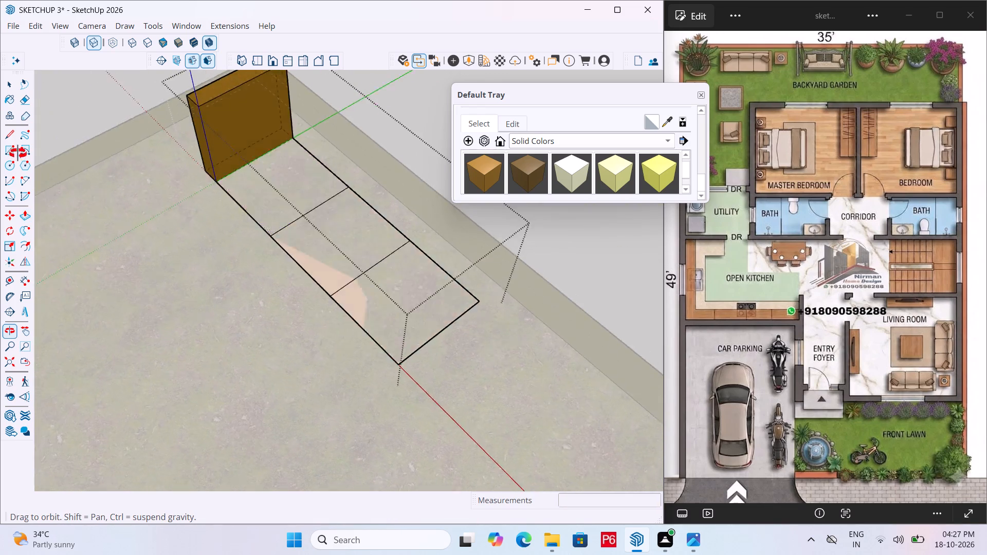
{"action": "middle_click_drag", "start_coordinate": [18, 154], "coordinate": [212, 141]}
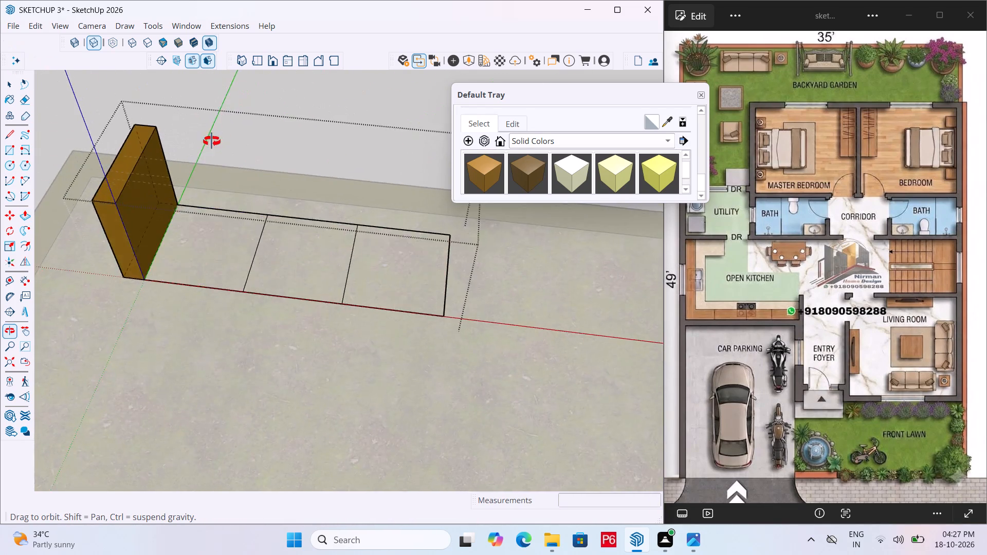
{"action": "middle_click_drag", "start_coordinate": [212, 141], "coordinate": [166, 160]}
{"action": "middle_click_drag", "start_coordinate": [156, 199], "coordinate": [21, 218]}
{"action": "key", "text": "space"}
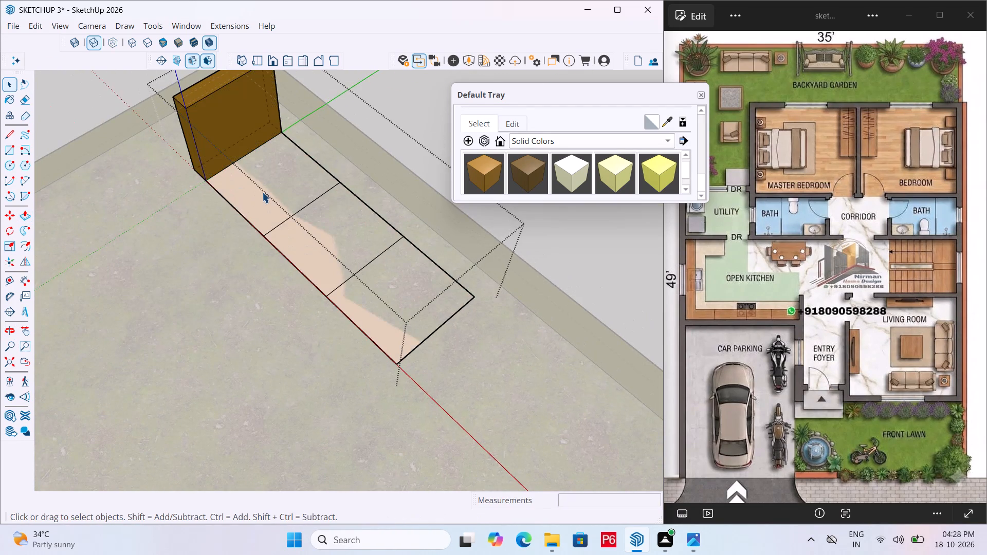
{"action": "left_click", "coordinate": [262, 192]}
{"action": "key", "text": "p"}
{"action": "double_click", "coordinate": [277, 202]}
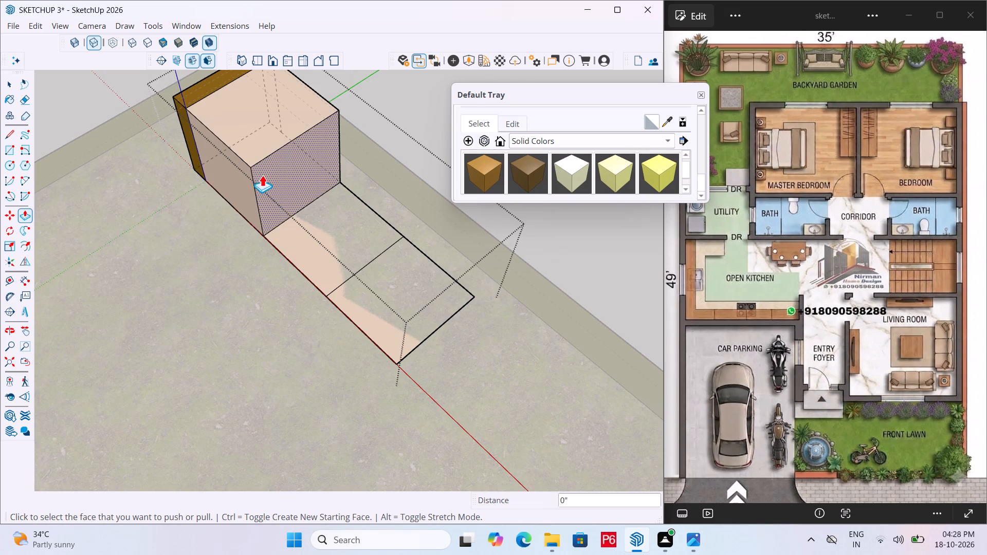
{"action": "left_click", "coordinate": [344, 253]}
{"action": "left_click", "coordinate": [338, 252]}
{"action": "left_click", "coordinate": [316, 256]}
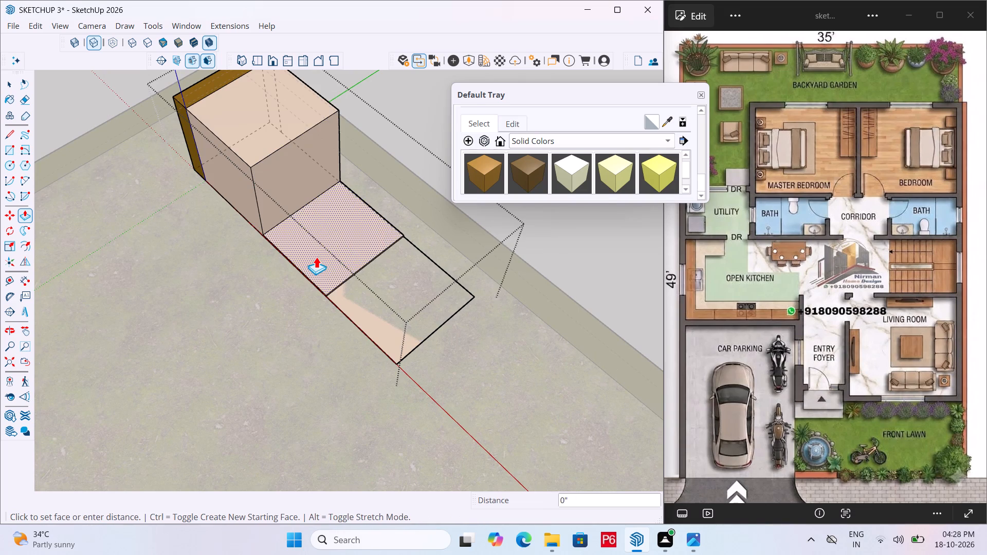
{"action": "left_click", "coordinate": [240, 163]}
{"action": "double_click", "coordinate": [397, 286]}
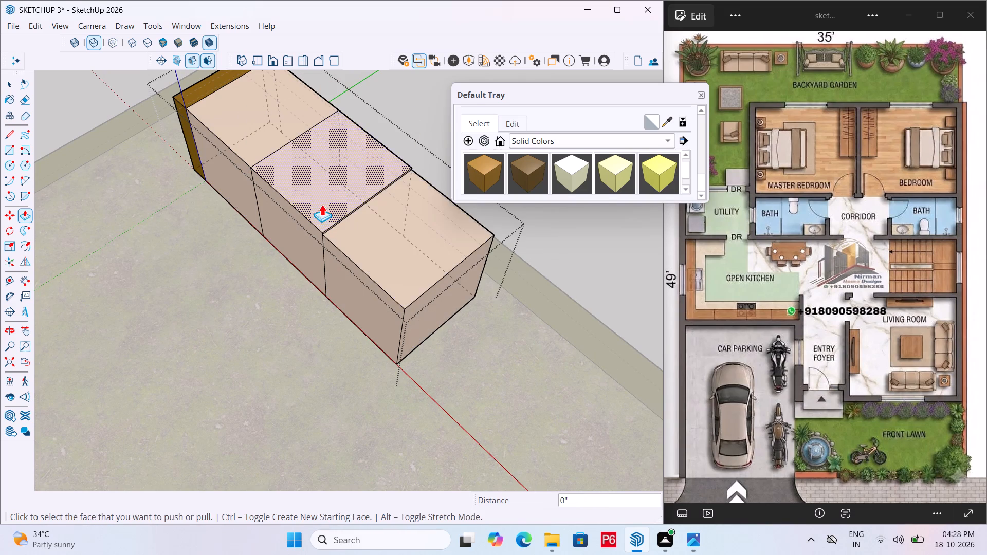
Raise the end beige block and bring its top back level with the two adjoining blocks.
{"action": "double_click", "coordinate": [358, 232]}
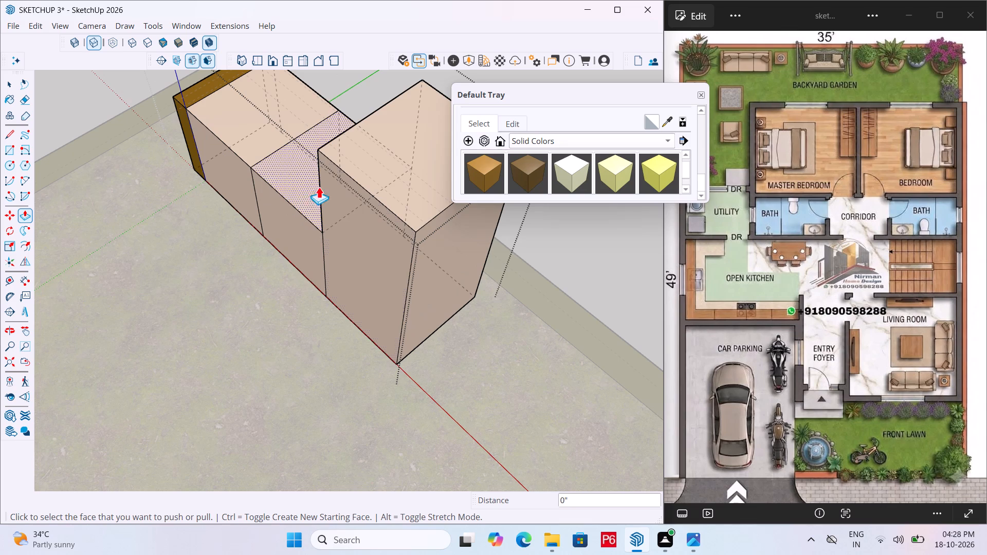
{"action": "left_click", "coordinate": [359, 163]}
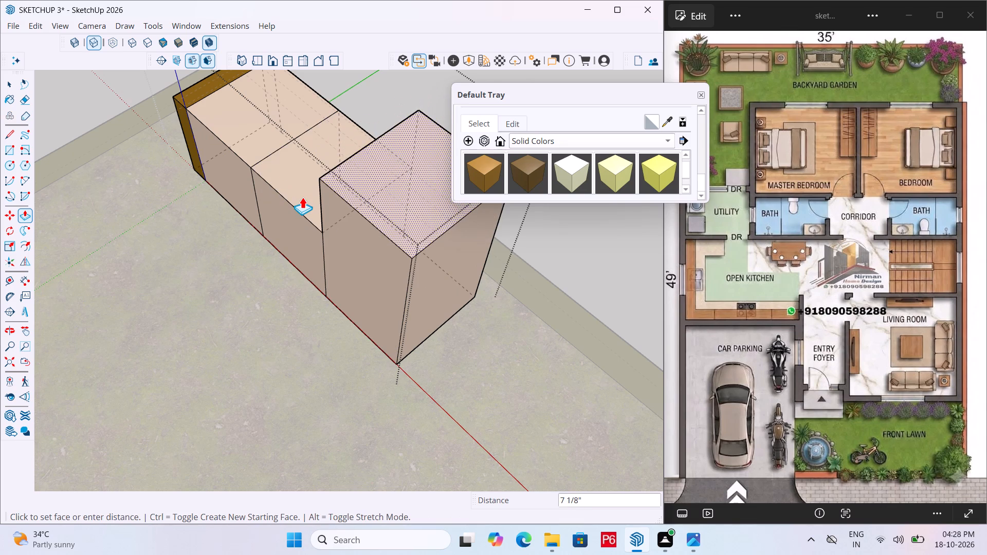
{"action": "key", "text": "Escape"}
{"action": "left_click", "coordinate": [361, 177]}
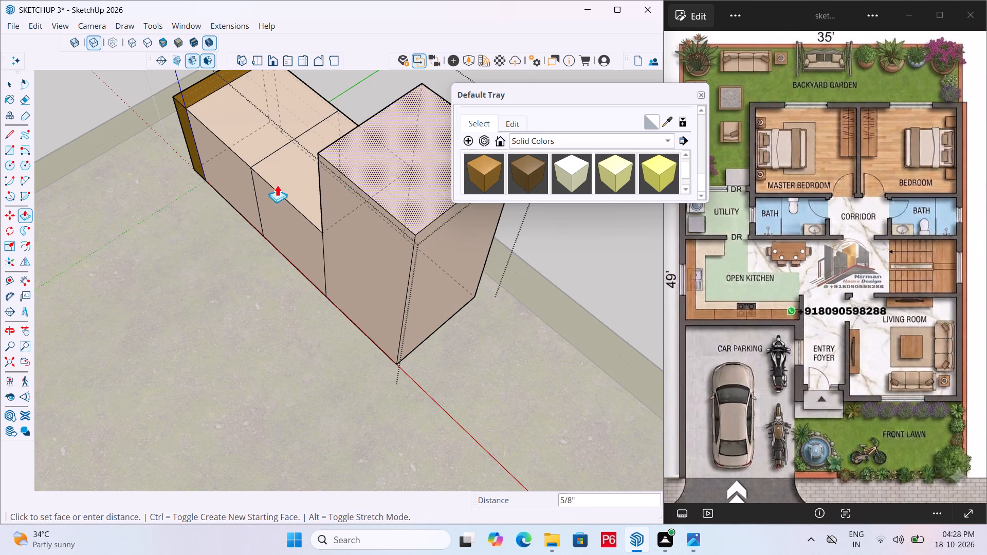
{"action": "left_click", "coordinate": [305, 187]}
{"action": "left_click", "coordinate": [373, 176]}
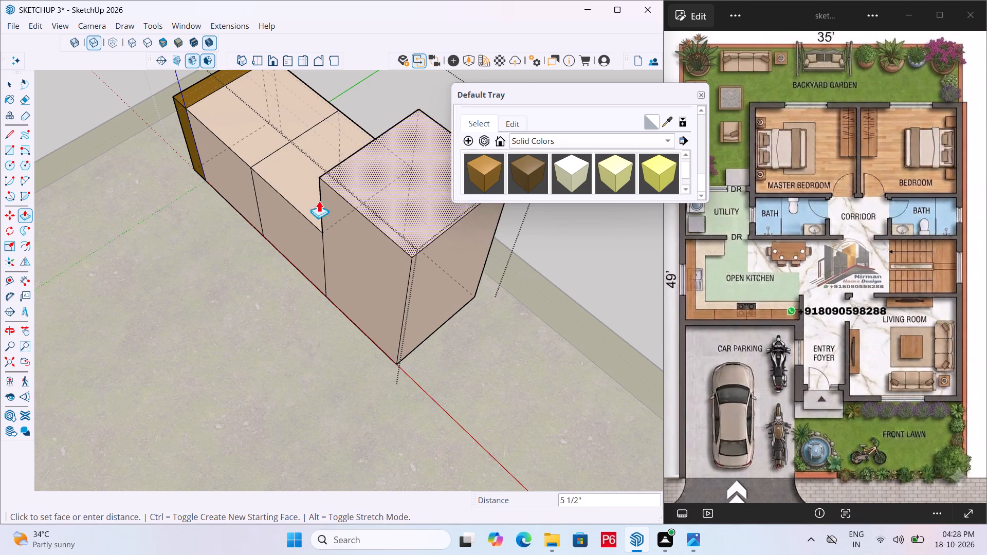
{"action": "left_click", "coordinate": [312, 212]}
Save the model.
{"action": "middle_click_drag", "start_coordinate": [375, 264], "coordinate": [307, 267], "text": "ctrl"}
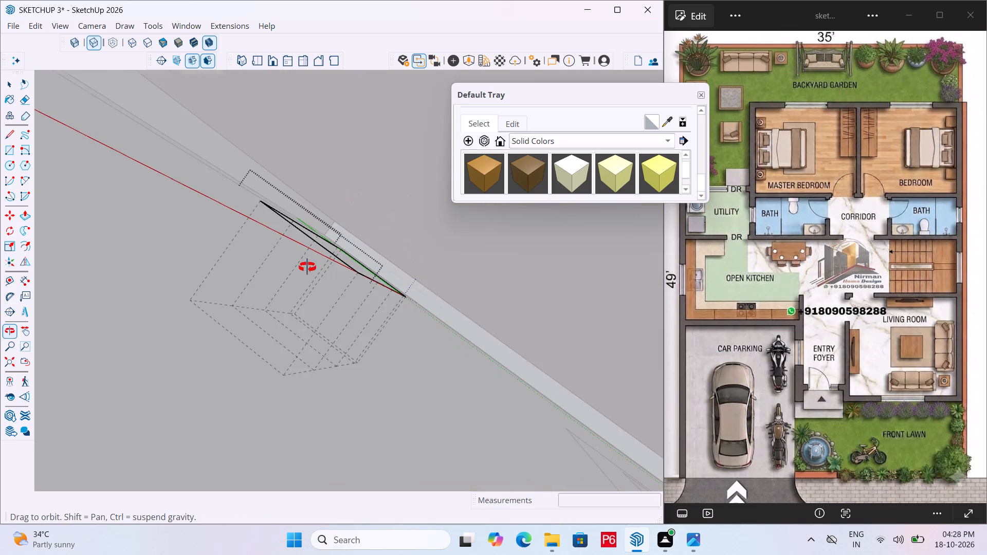
{"action": "key", "text": "ctrl+s"}
{"action": "middle_click_drag", "start_coordinate": [307, 267], "coordinate": [279, 268], "text": "ctrl"}
{"action": "key", "text": "ctrl+s"}
{"action": "key", "text": "ctrl+s"}
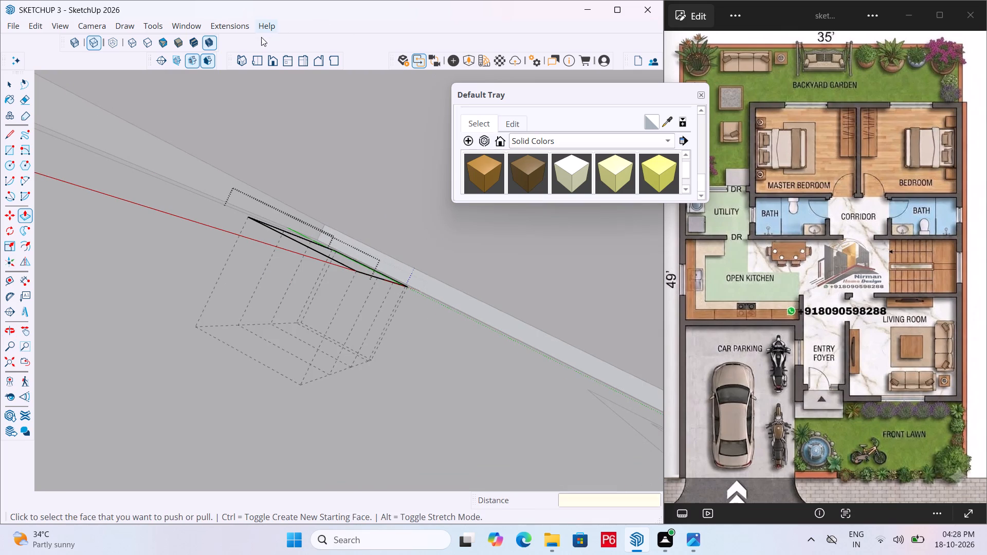
Review the golden brown material's editing options and close the Default Tray.
{"action": "left_click", "coordinate": [262, 65]}
{"action": "scroll", "coordinate": [269, 229], "scroll_direction": "down", "scroll_amount": 5}
{"action": "middle_click_drag", "start_coordinate": [426, 322], "coordinate": [0, 180]}
{"action": "middle_click_drag", "start_coordinate": [450, 262], "coordinate": [281, 211]}
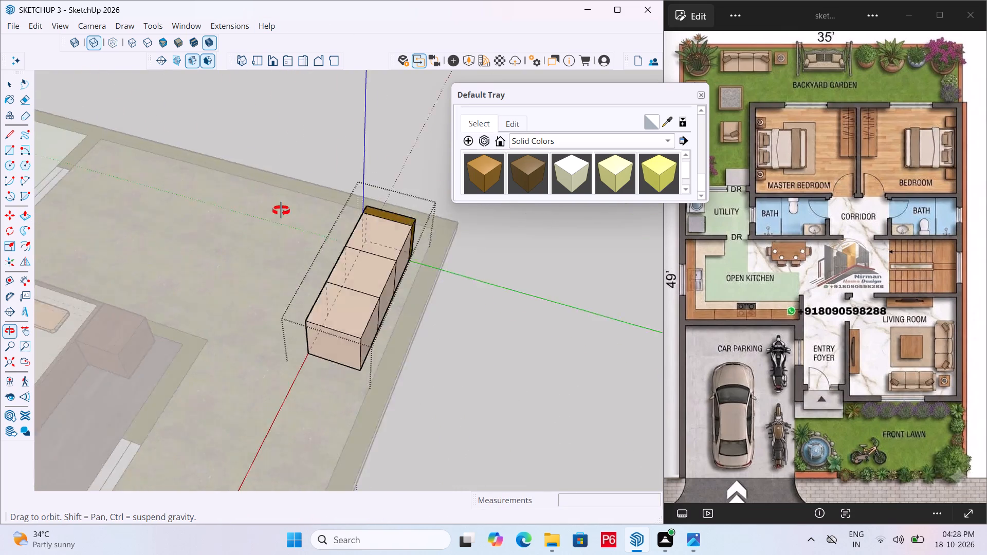
{"action": "middle_click_drag", "start_coordinate": [281, 211], "coordinate": [239, 159]}
{"action": "scroll", "coordinate": [469, 258], "scroll_direction": "up", "scroll_amount": 4}
{"action": "scroll", "coordinate": [392, 274], "scroll_direction": "up", "scroll_amount": 4}
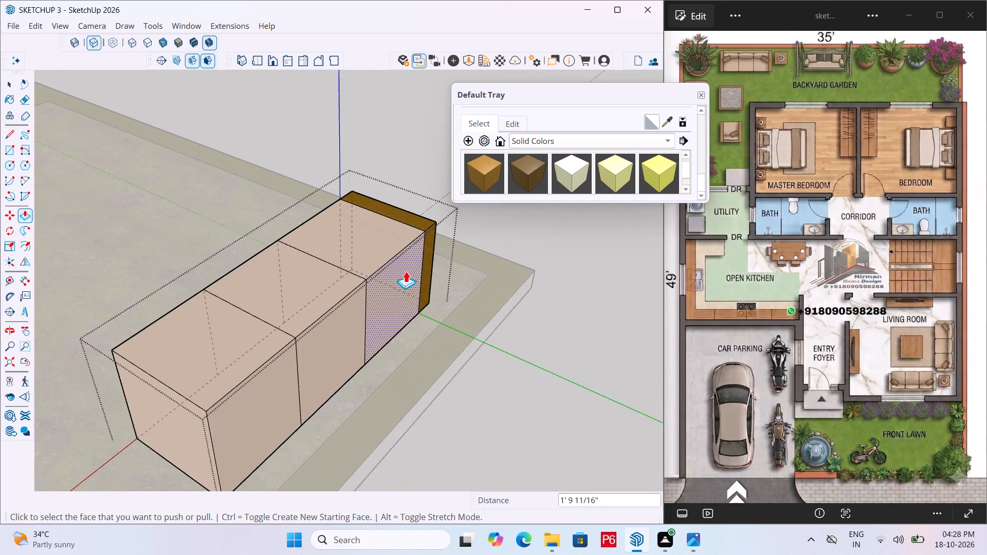
{"action": "scroll", "coordinate": [406, 271], "scroll_direction": "up", "scroll_amount": 1}
{"action": "scroll", "coordinate": [590, 164], "scroll_direction": "down", "scroll_amount": 3}
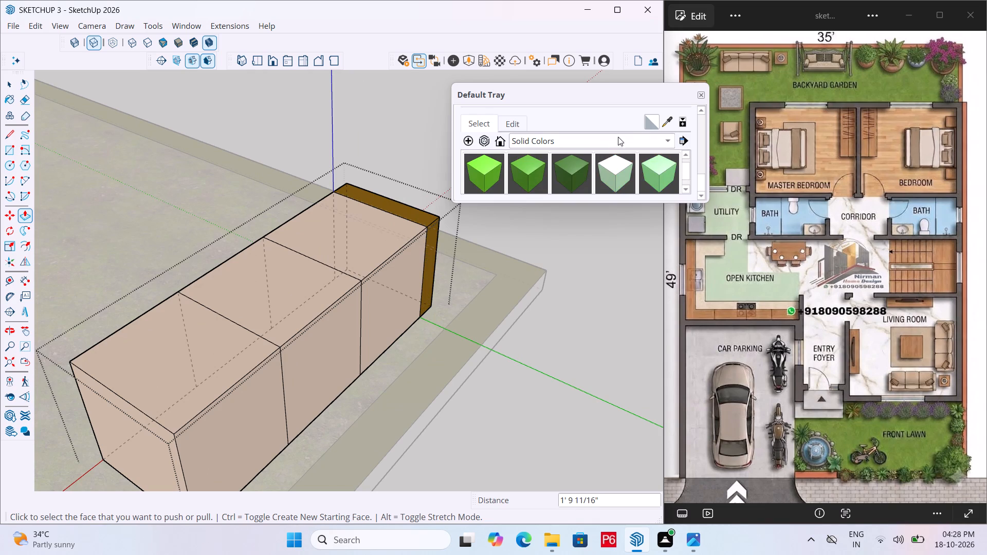
{"action": "left_click", "coordinate": [514, 125]}
{"action": "scroll", "coordinate": [578, 160], "scroll_direction": "down", "scroll_amount": 2}
{"action": "scroll", "coordinate": [582, 171], "scroll_direction": "up", "scroll_amount": 1}
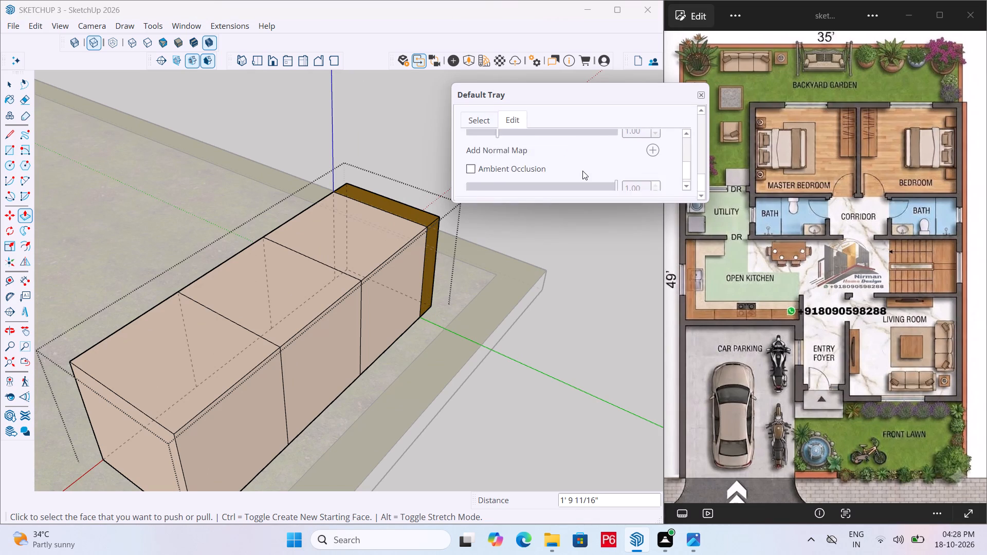
{"action": "scroll", "coordinate": [582, 171], "scroll_direction": "up", "scroll_amount": 5}
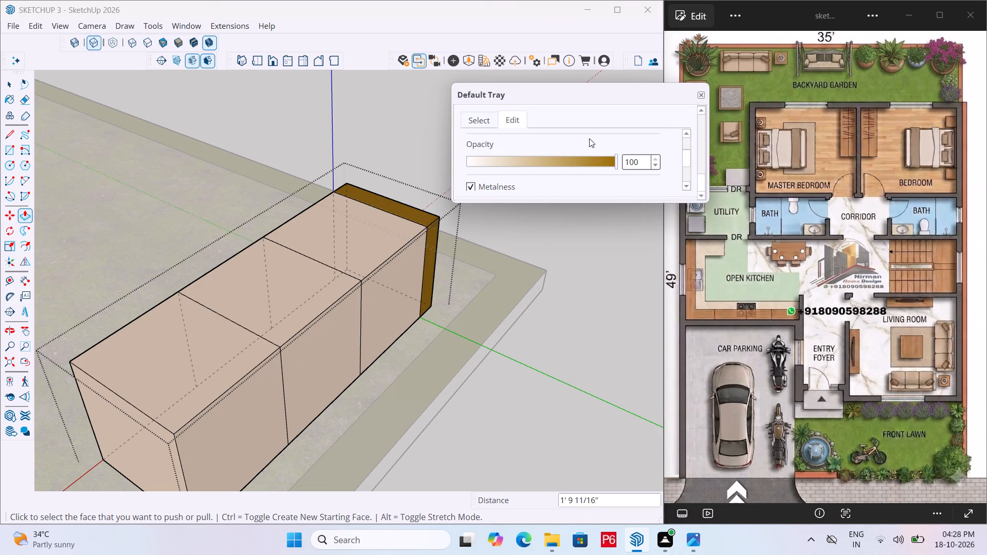
{"action": "left_click", "coordinate": [701, 95]}
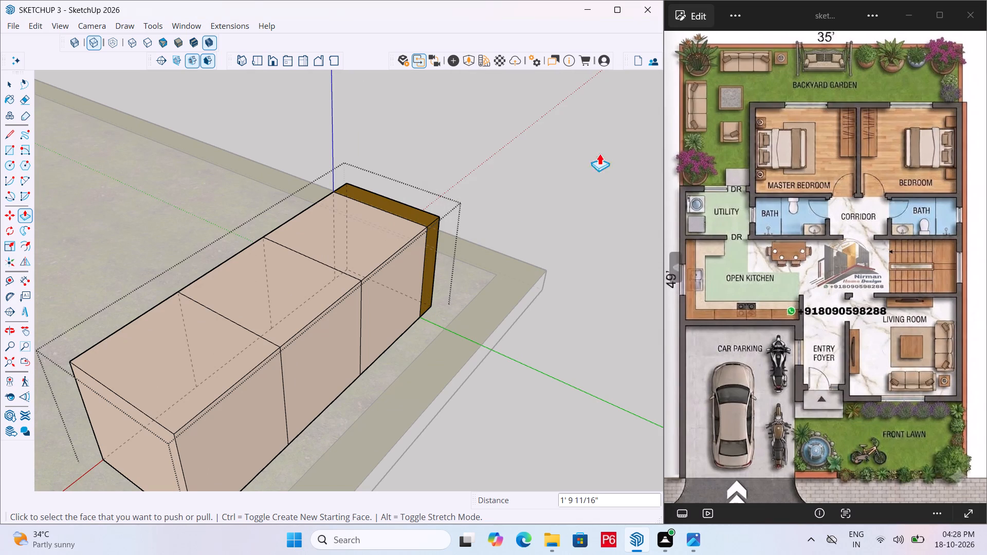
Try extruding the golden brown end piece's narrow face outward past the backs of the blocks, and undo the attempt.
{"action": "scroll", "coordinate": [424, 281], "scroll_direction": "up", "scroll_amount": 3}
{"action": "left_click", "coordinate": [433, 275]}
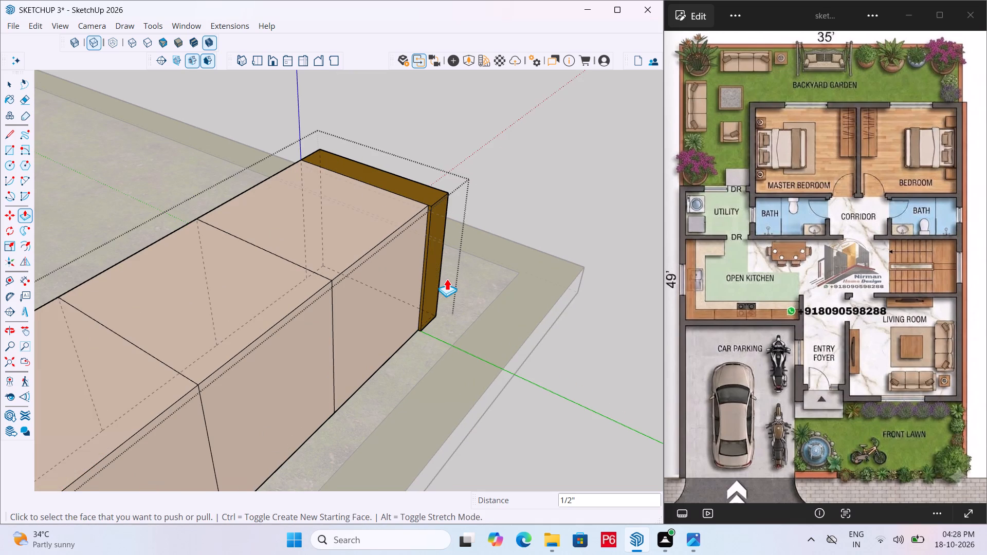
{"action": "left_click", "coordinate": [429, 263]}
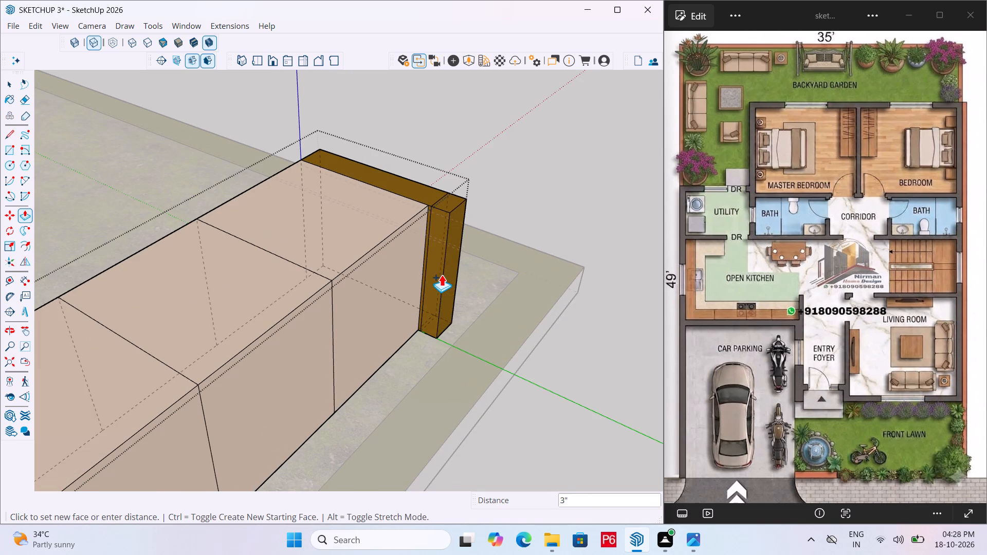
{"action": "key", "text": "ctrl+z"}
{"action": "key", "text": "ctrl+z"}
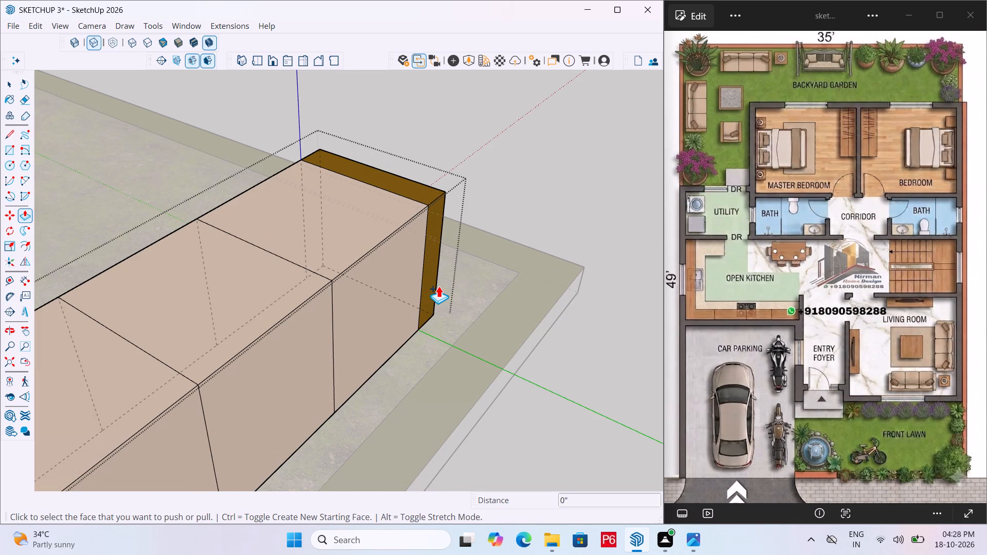
Extrude the golden brown end piece's narrow face about 3" outward past the backs of the beige blocks.
{"action": "double_click", "coordinate": [428, 261]}
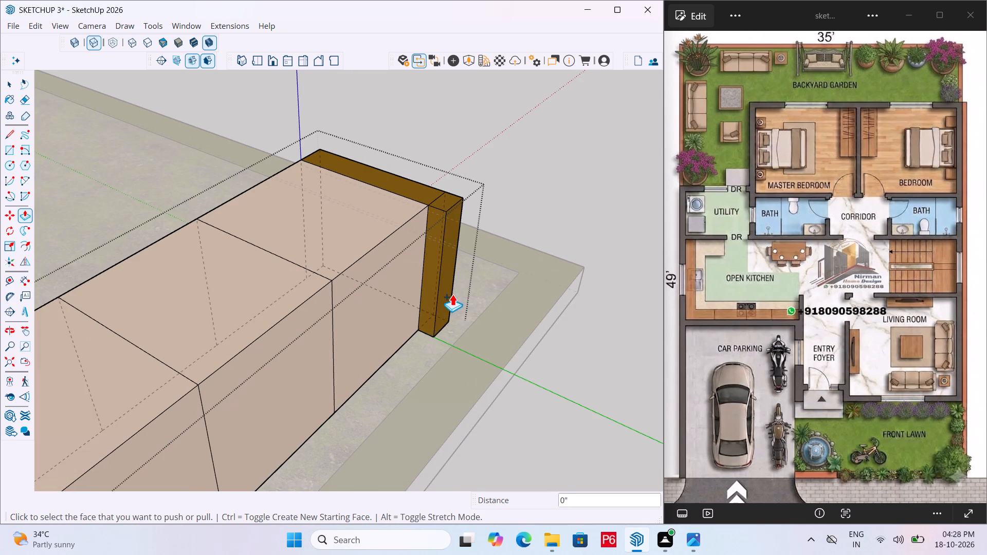
{"action": "left_click", "coordinate": [427, 293]}
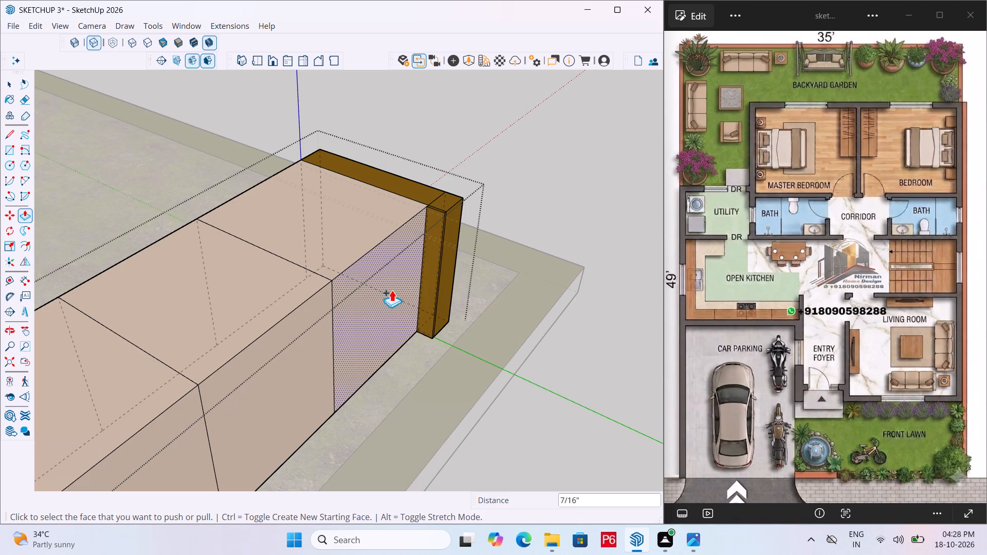
{"action": "key", "text": "ctrl+z"}
Extrude the projecting brown piece along the backs of all three beige blocks to form the sofa's back panel.
{"action": "left_click", "coordinate": [435, 263]}
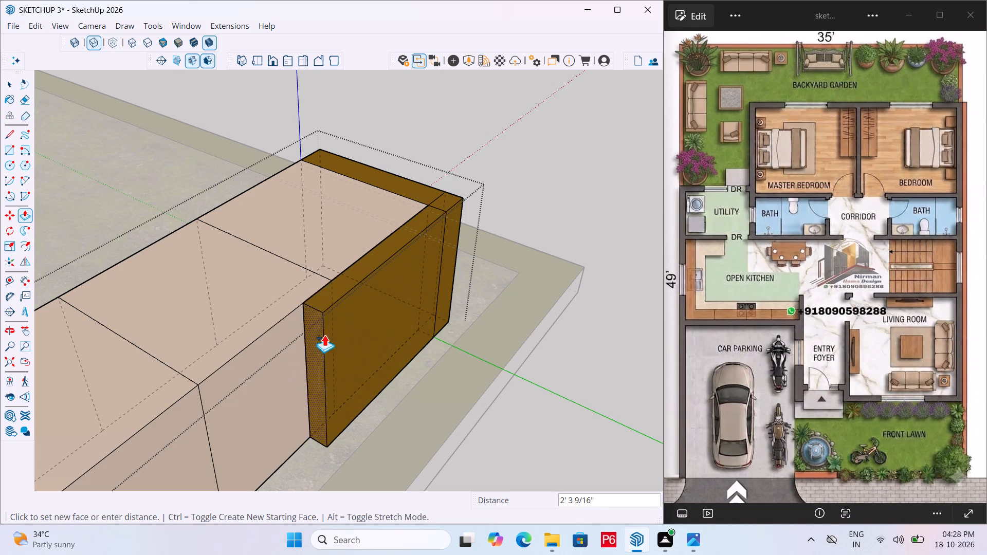
{"action": "scroll", "coordinate": [367, 253], "scroll_direction": "down", "scroll_amount": 6}
{"action": "scroll", "coordinate": [410, 234], "scroll_direction": "down", "scroll_amount": 3}
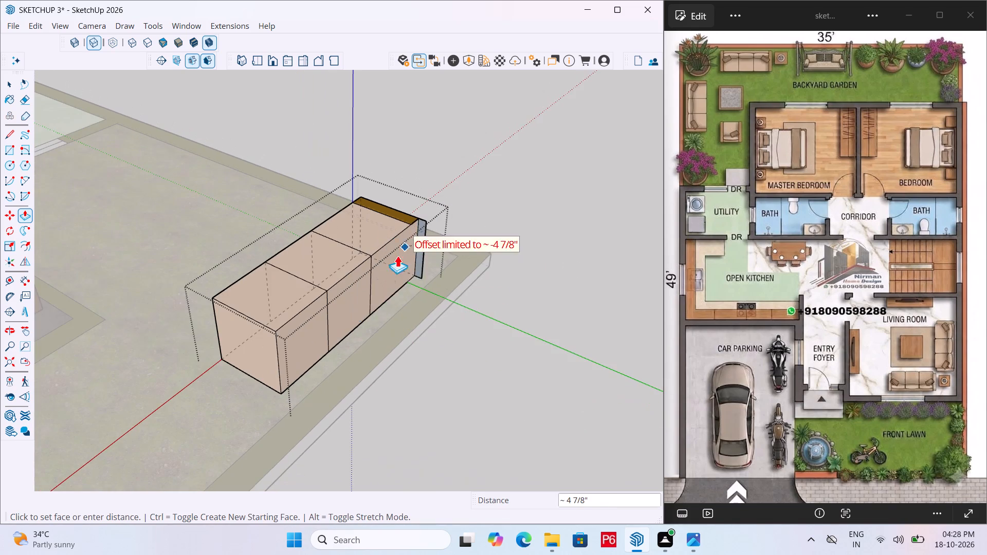
{"action": "left_click", "coordinate": [361, 292]}
{"action": "left_click", "coordinate": [375, 286]}
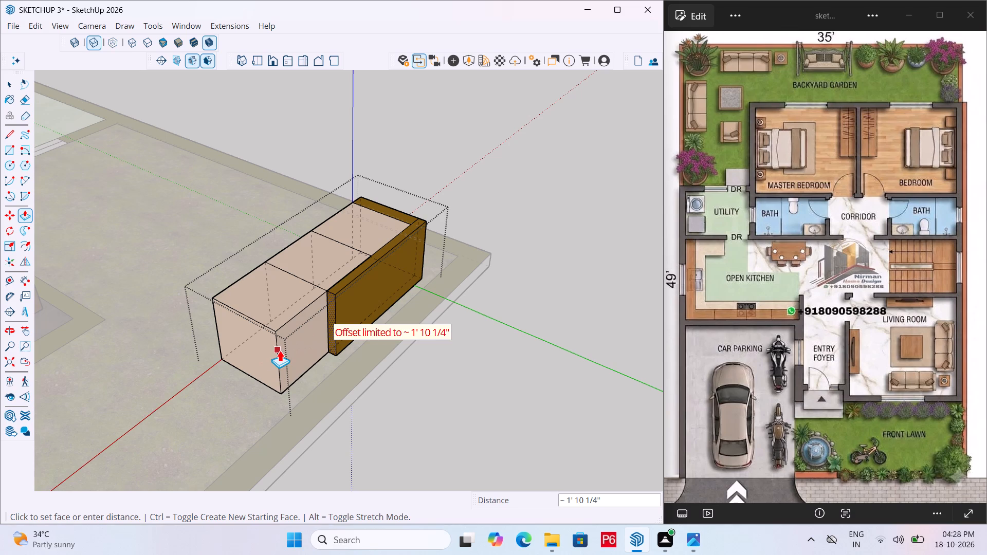
{"action": "double_click", "coordinate": [280, 350]}
{"action": "left_click", "coordinate": [334, 317]}
{"action": "left_click", "coordinate": [267, 340]}
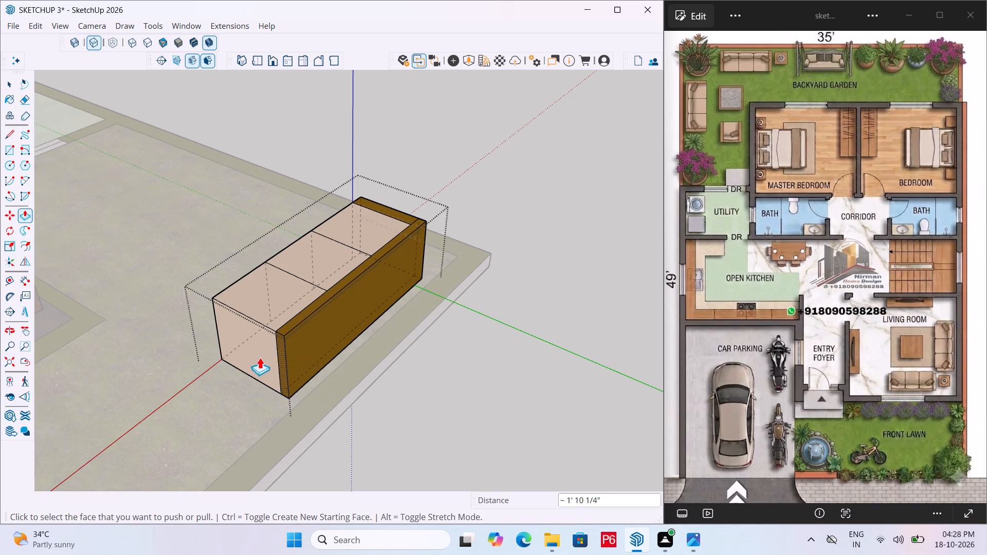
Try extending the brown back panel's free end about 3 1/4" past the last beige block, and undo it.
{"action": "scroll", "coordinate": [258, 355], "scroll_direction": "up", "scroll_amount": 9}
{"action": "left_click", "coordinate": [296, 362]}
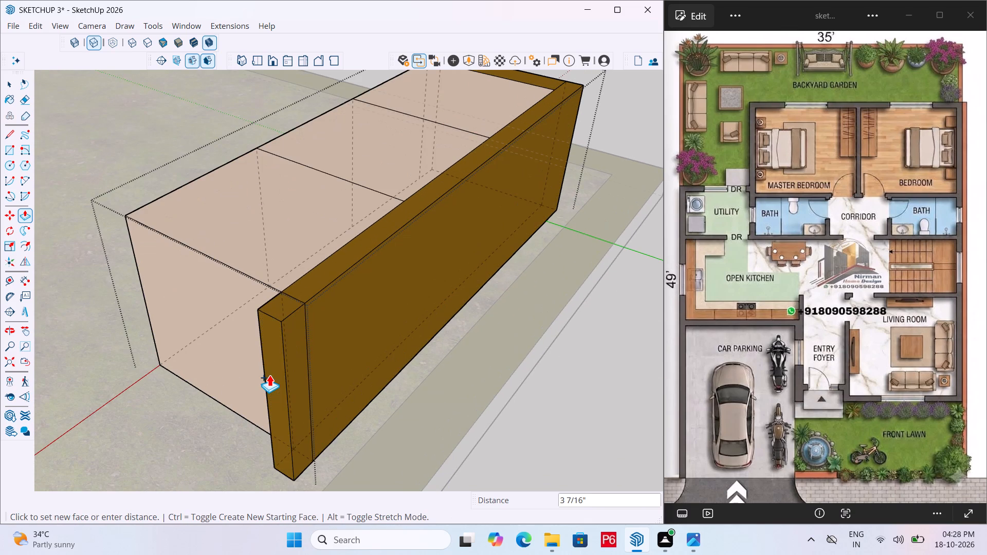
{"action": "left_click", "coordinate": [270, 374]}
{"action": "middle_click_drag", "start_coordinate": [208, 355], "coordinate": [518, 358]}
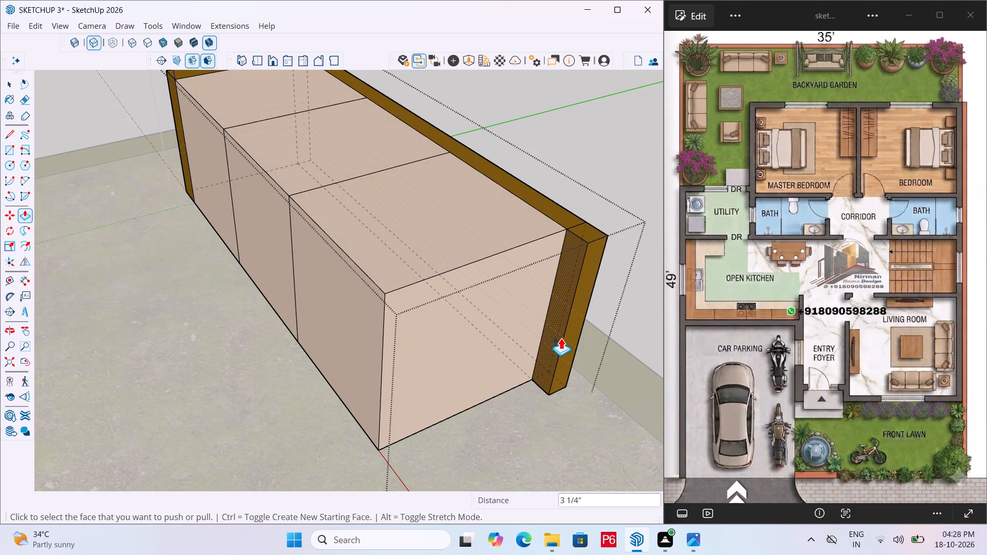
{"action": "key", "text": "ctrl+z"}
Extend the back panel about 2 5/16" past the last block and extrude it across the open end as a second armrest.
{"action": "left_click", "coordinate": [560, 319]}
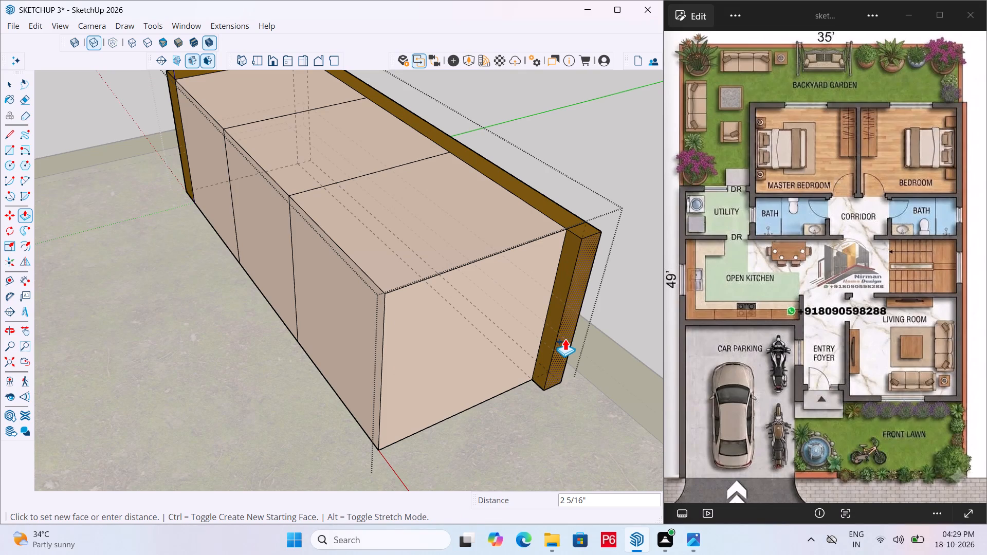
{"action": "left_click", "coordinate": [565, 339]}
{"action": "left_click", "coordinate": [553, 322]}
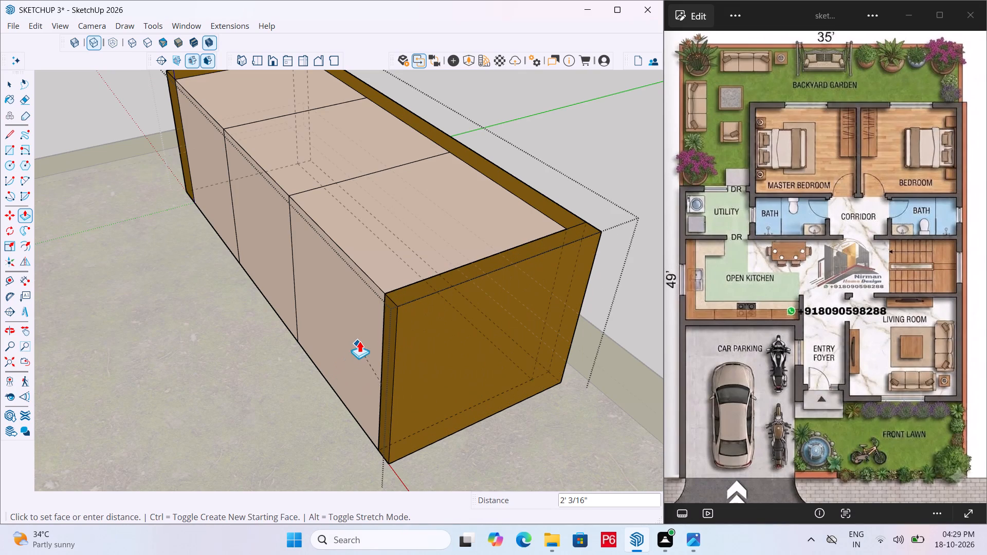
{"action": "left_click", "coordinate": [360, 340]}
Push the first brown armrest's outer face in about 1 5/16" and align the adjoining end of the back panel with it.
{"action": "scroll", "coordinate": [289, 335], "scroll_direction": "down", "scroll_amount": 5}
{"action": "middle_click_drag", "start_coordinate": [565, 320], "coordinate": [269, 311]}
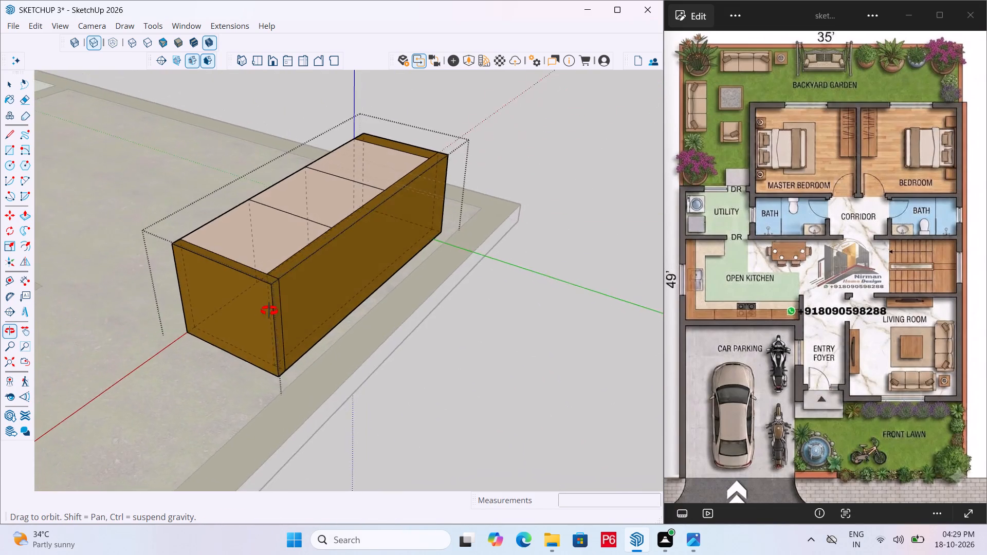
{"action": "middle_click_drag", "start_coordinate": [269, 311], "coordinate": [645, 368]}
{"action": "middle_click_drag", "start_coordinate": [353, 274], "coordinate": [596, 294]}
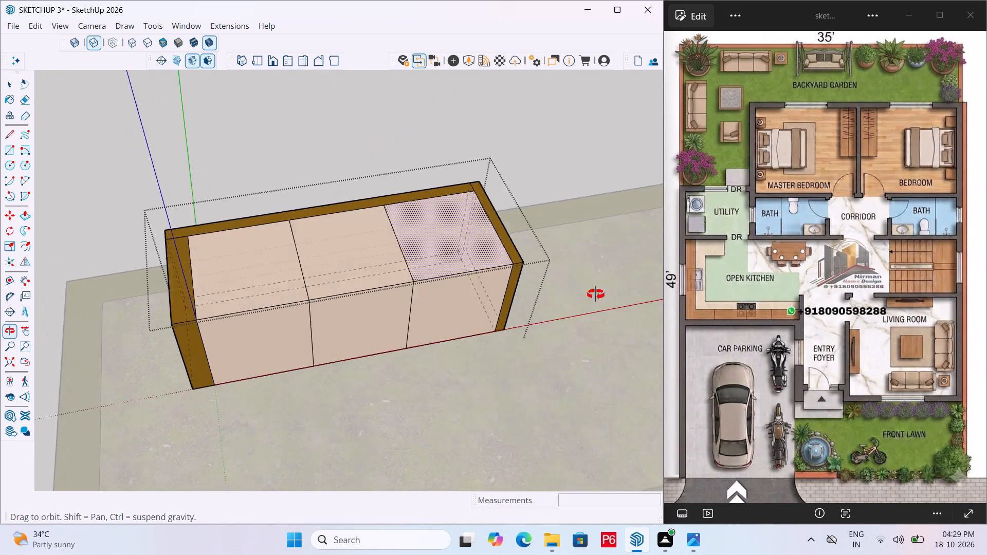
{"action": "middle_click_drag", "start_coordinate": [596, 294], "coordinate": [683, 300]}
{"action": "middle_click_drag", "start_coordinate": [228, 376], "coordinate": [360, 312]}
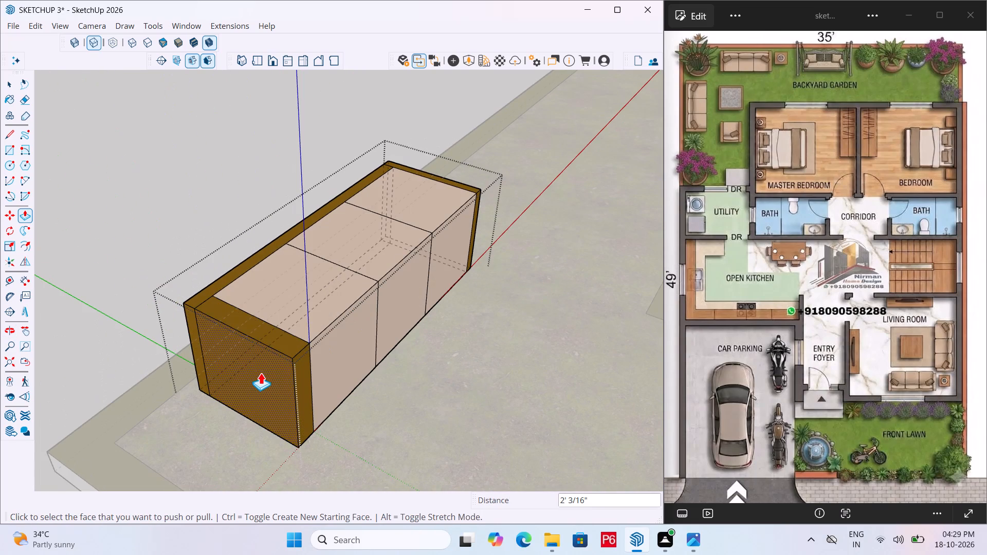
{"action": "left_click", "coordinate": [264, 371]}
{"action": "left_click", "coordinate": [269, 367]}
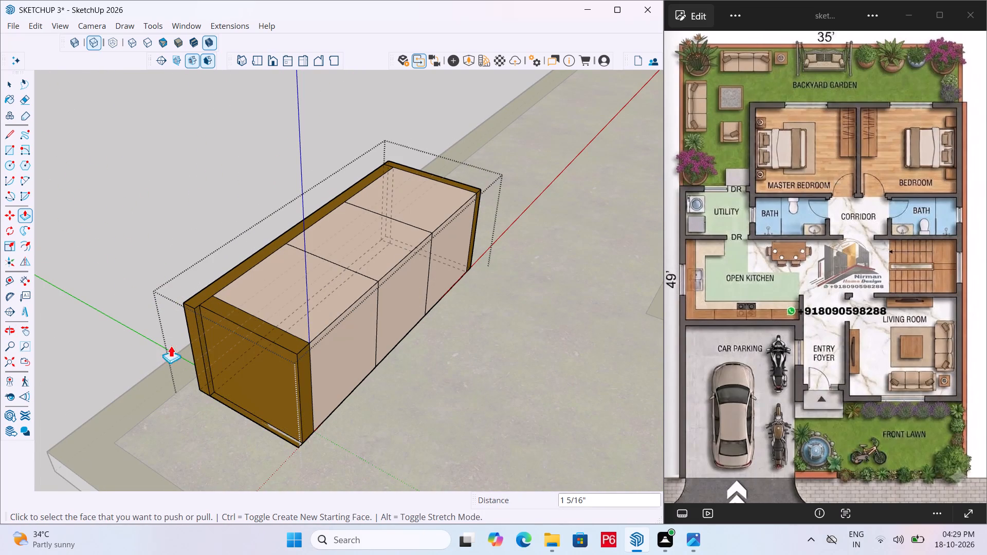
{"action": "scroll", "coordinate": [185, 327], "scroll_direction": "up", "scroll_amount": 4}
{"action": "left_click", "coordinate": [196, 343]}
{"action": "left_click", "coordinate": [235, 345]}
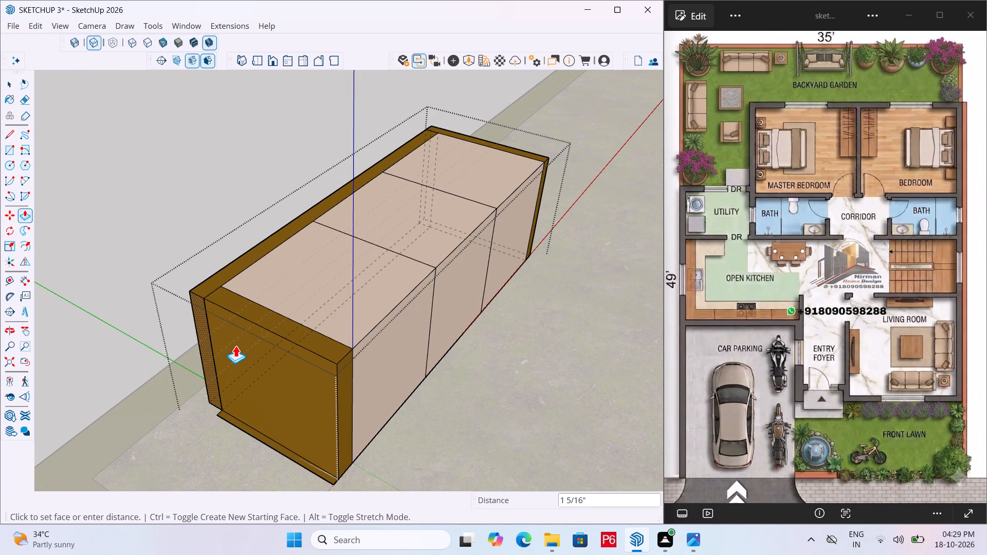
Push the tops of the three beige seat blocks down 6" below the brown armrests and back panel.
{"action": "middle_click_drag", "start_coordinate": [327, 447], "coordinate": [285, 430]}
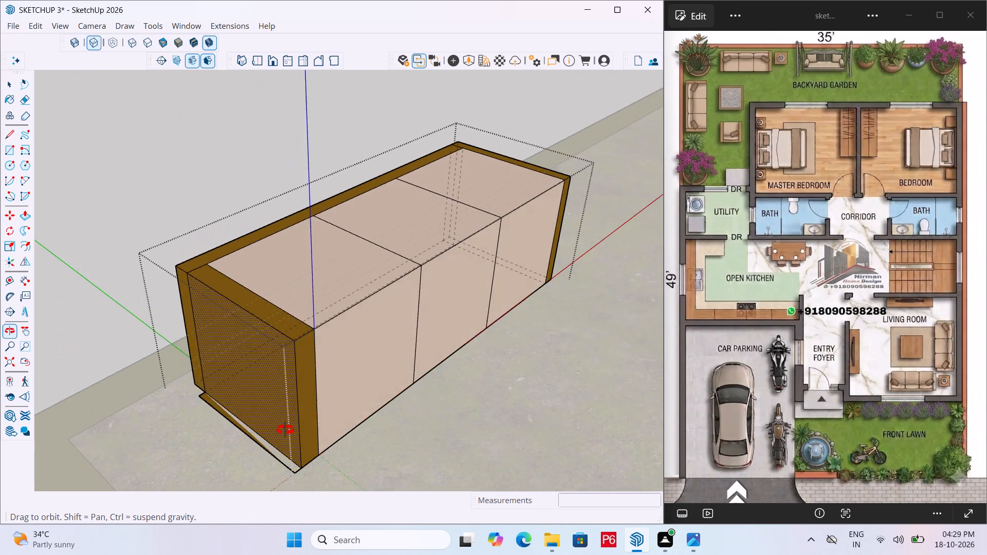
{"action": "middle_click_drag", "start_coordinate": [285, 430], "coordinate": [51, 440]}
{"action": "middle_click_drag", "start_coordinate": [598, 340], "coordinate": [358, 369]}
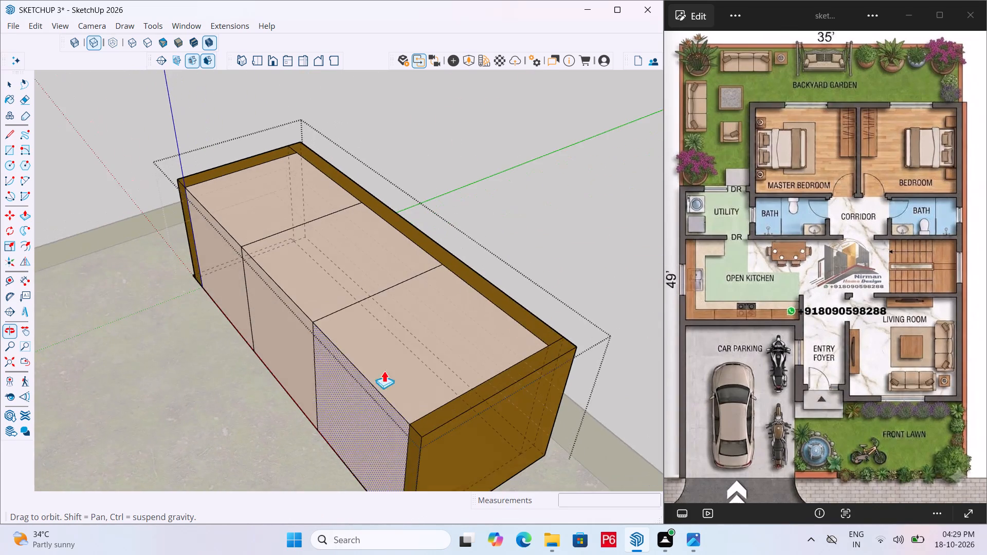
{"action": "scroll", "coordinate": [546, 347], "scroll_direction": "up", "scroll_amount": 3}
{"action": "scroll", "coordinate": [341, 320], "scroll_direction": "down", "scroll_amount": 6}
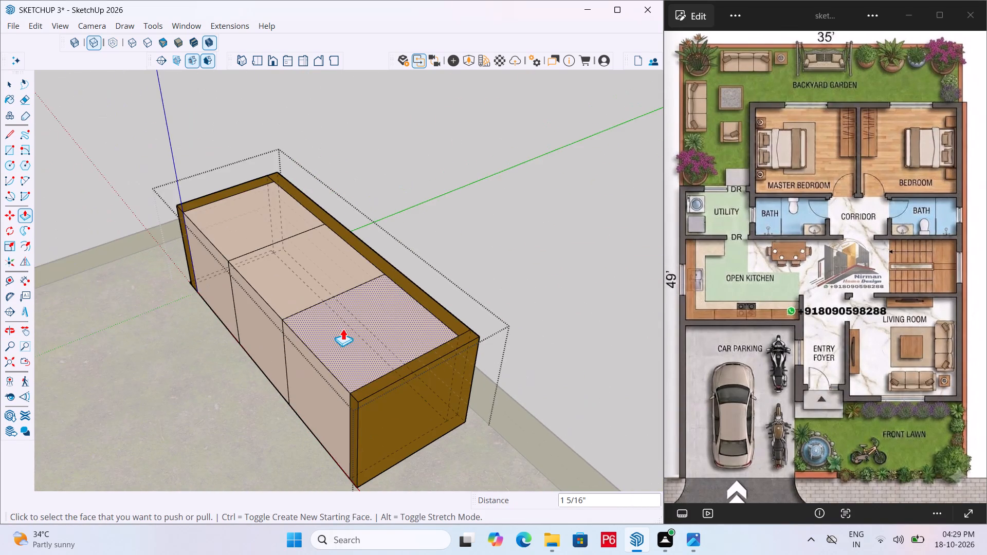
{"action": "middle_click_drag", "start_coordinate": [415, 329], "coordinate": [489, 289]}
{"action": "left_click", "coordinate": [399, 319]}
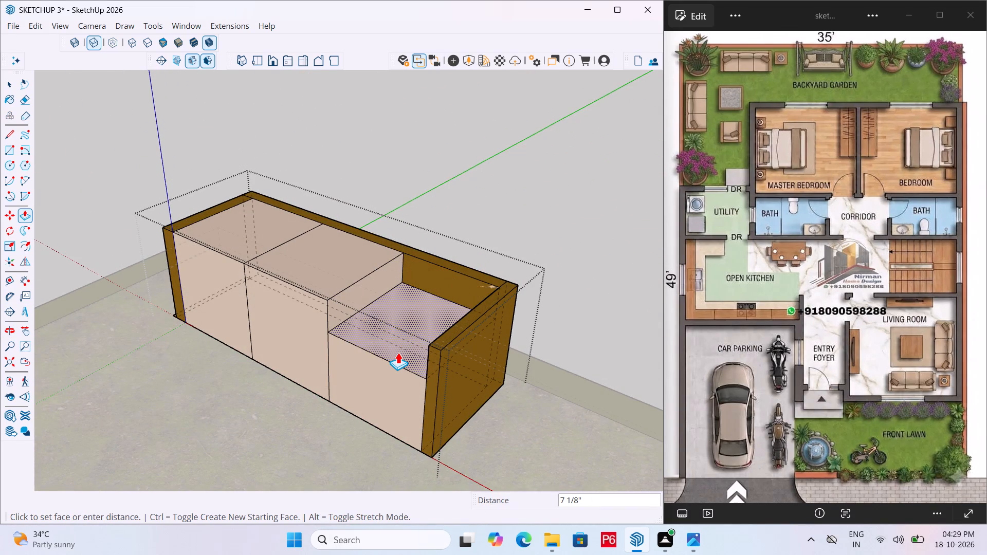
{"action": "type", "text": "6\""}
{"action": "key", "text": "Return"}
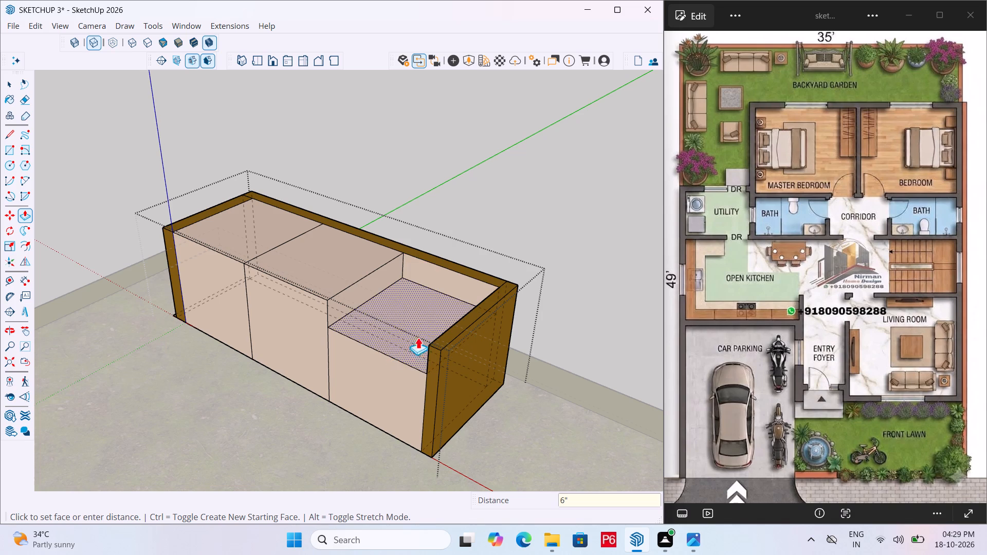
{"action": "double_click", "coordinate": [347, 269]}
{"action": "double_click", "coordinate": [267, 237]}
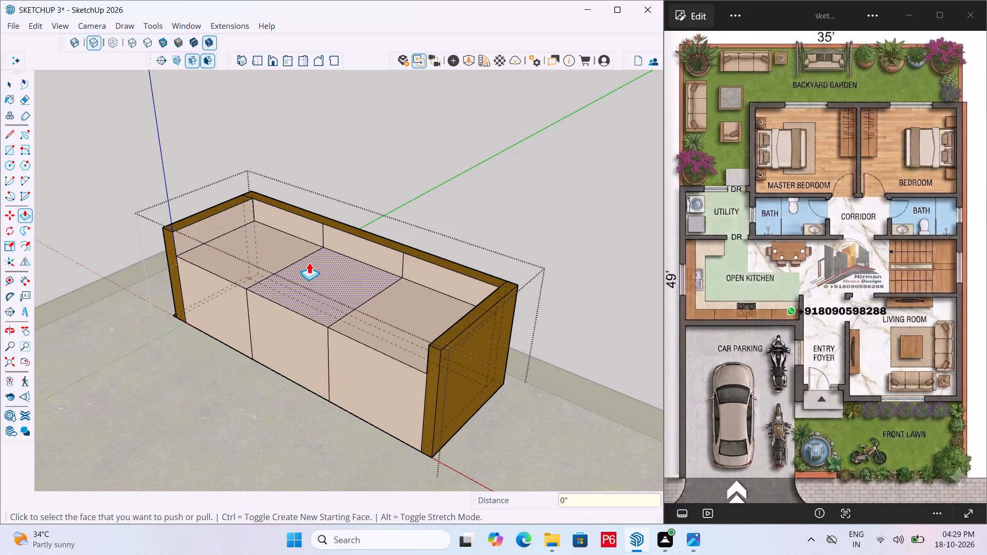
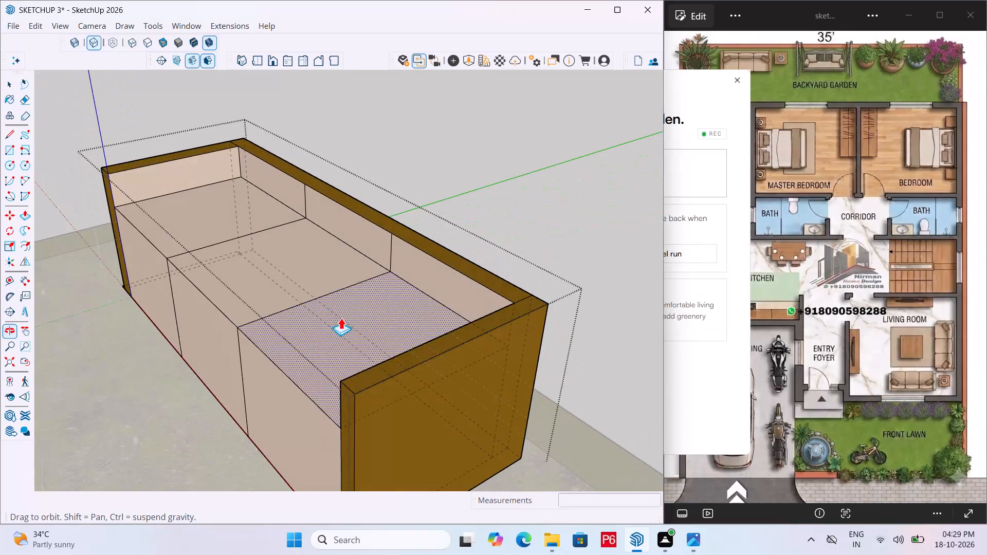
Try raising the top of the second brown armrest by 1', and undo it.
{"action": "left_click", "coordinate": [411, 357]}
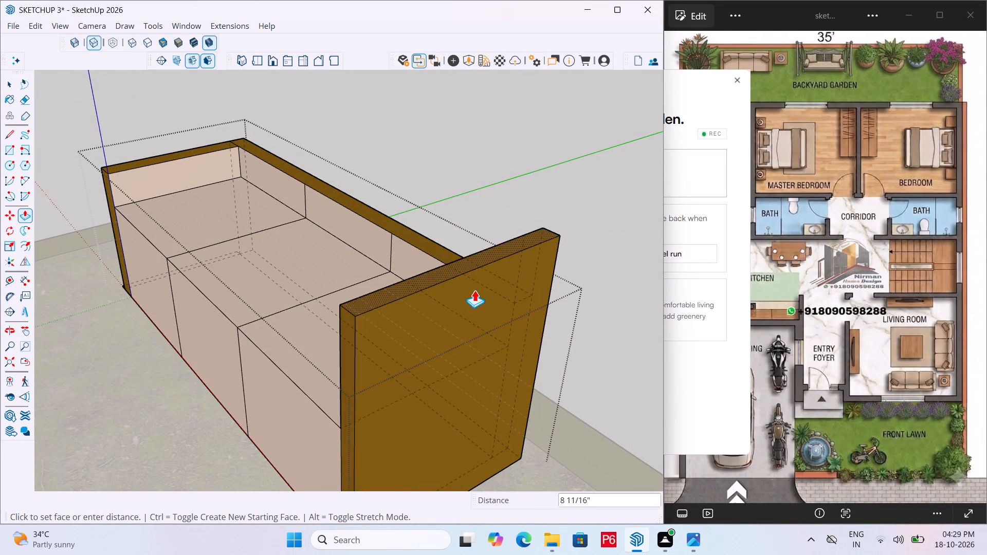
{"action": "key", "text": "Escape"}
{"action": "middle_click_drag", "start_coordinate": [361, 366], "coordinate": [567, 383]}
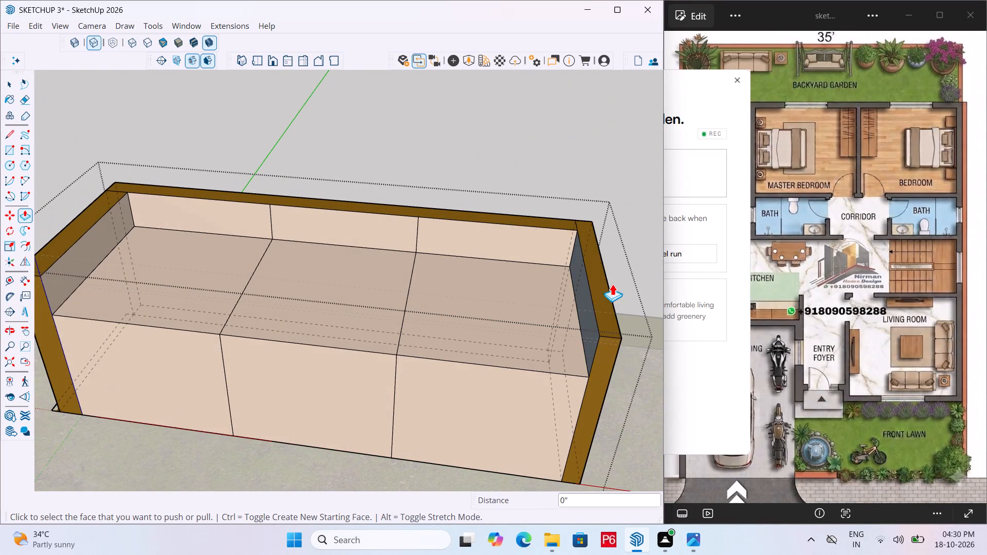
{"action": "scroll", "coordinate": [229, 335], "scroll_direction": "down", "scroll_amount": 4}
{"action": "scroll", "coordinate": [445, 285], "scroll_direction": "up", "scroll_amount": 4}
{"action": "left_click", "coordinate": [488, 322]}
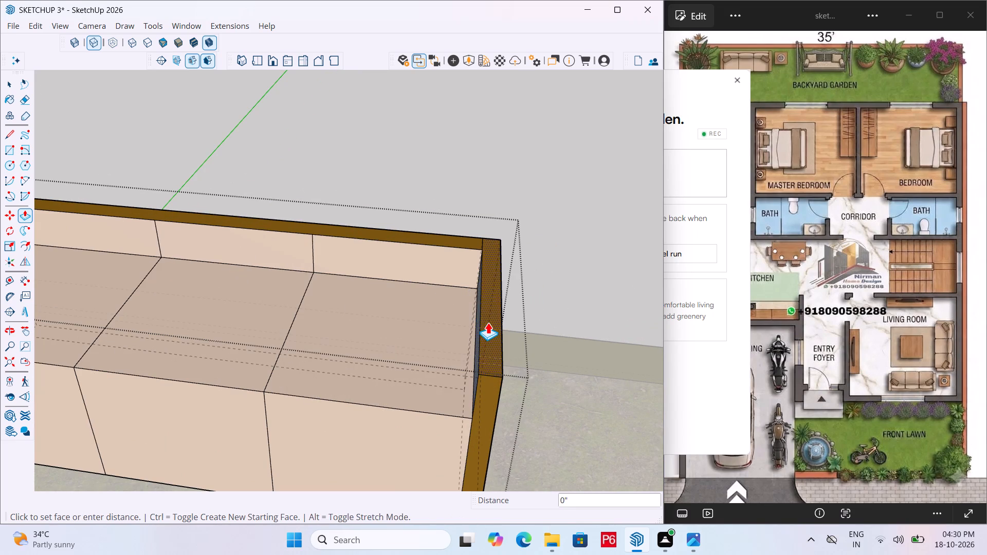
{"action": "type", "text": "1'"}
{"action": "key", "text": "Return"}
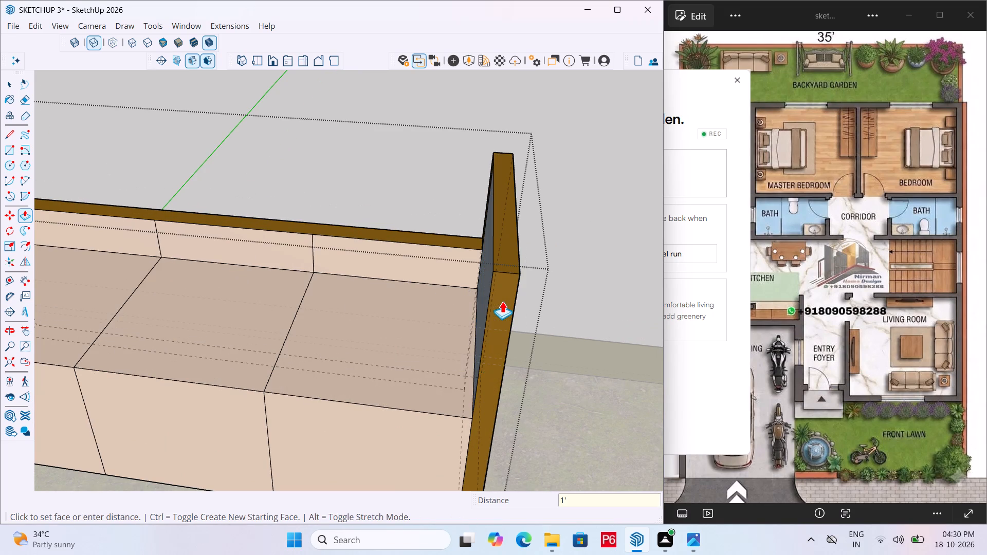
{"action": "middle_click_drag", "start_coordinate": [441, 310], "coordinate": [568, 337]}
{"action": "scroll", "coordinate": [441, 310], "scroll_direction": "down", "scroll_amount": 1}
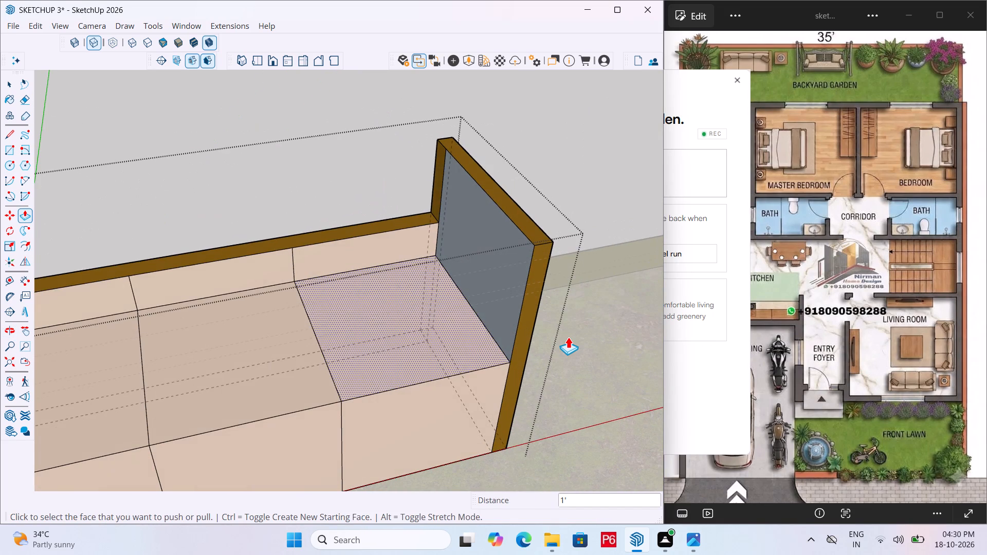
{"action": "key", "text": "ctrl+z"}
Undo the recent edits back through the seat block lowering, the first armrest and back panel alignment, and the second armrest extrusion.
{"action": "middle_click_drag", "start_coordinate": [517, 311], "coordinate": [463, 282]}
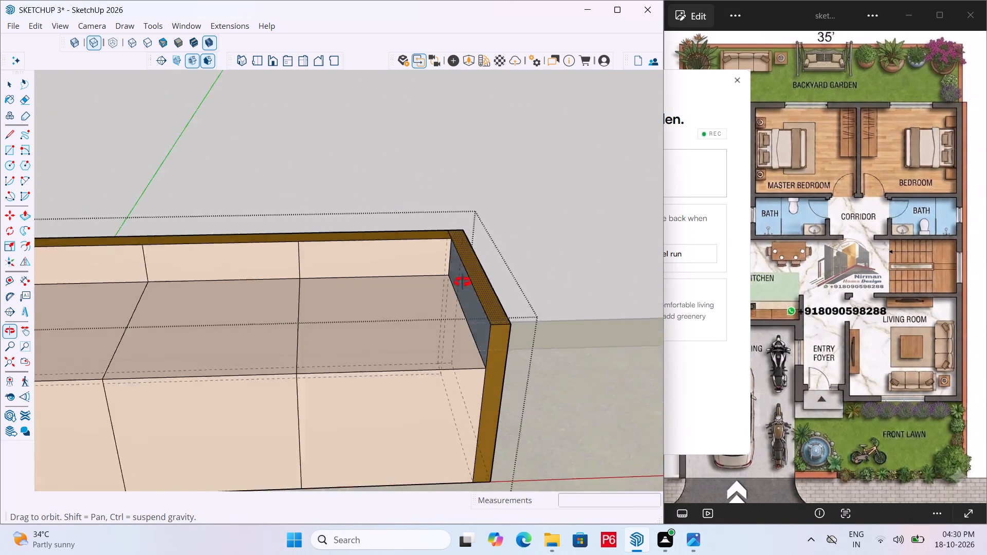
{"action": "middle_click_drag", "start_coordinate": [463, 282], "coordinate": [15, 301]}
{"action": "key", "text": "ctrl+z"}
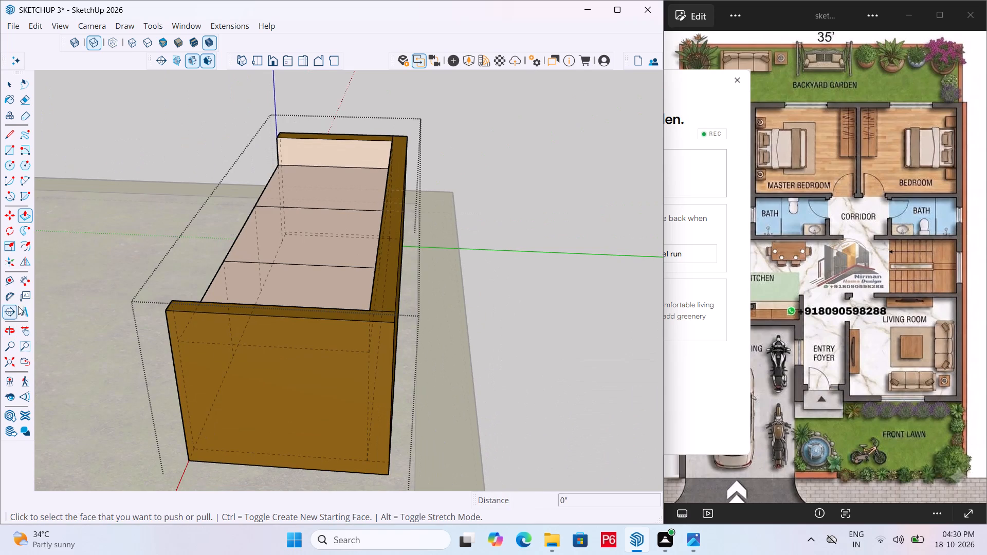
{"action": "key", "text": "ctrl+z"}
{"action": "key", "text": "ctrl+z"}
{"action": "key", "text": "ctrl+z"}
{"action": "key", "text": "ctrl+z"}
{"action": "key", "text": "ctrl+z"}
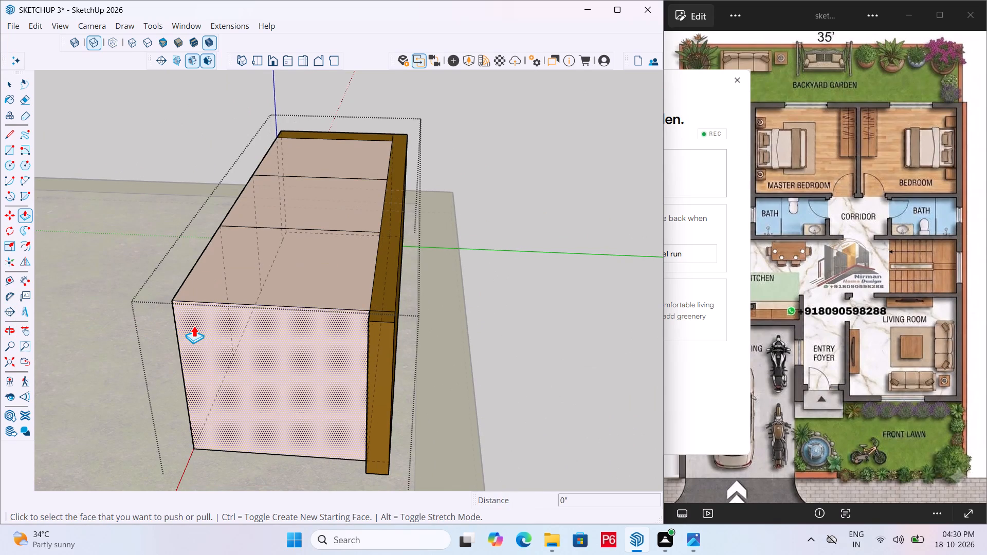
Extrude the back panel's protruding end about 2' 3/16" across the open end of the blocks as the second armrest.
{"action": "middle_click_drag", "start_coordinate": [205, 332], "coordinate": [428, 350]}
{"action": "scroll", "coordinate": [609, 310], "scroll_direction": "up", "scroll_amount": 1}
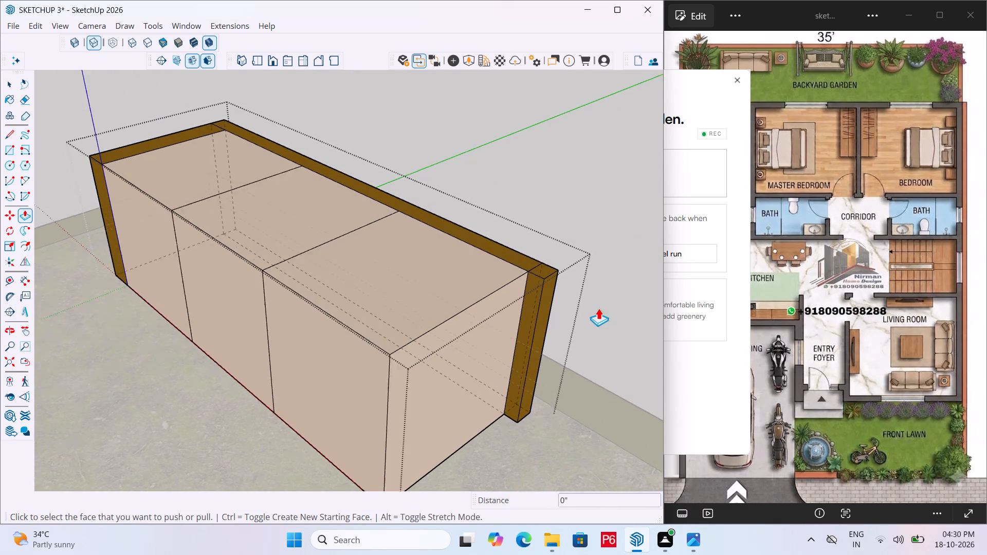
{"action": "scroll", "coordinate": [598, 308], "scroll_direction": "up", "scroll_amount": 2}
{"action": "left_click", "coordinate": [514, 323]}
{"action": "left_click", "coordinate": [302, 374]}
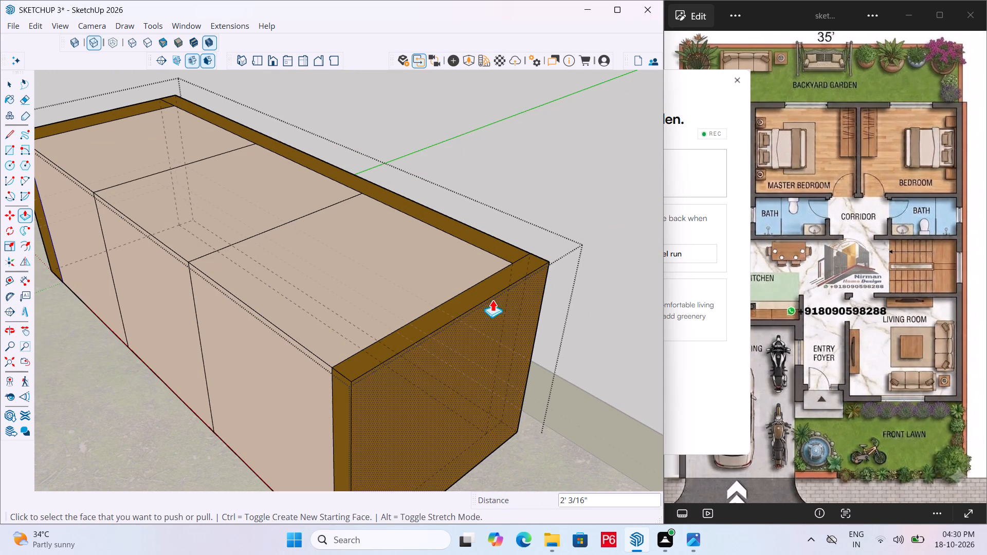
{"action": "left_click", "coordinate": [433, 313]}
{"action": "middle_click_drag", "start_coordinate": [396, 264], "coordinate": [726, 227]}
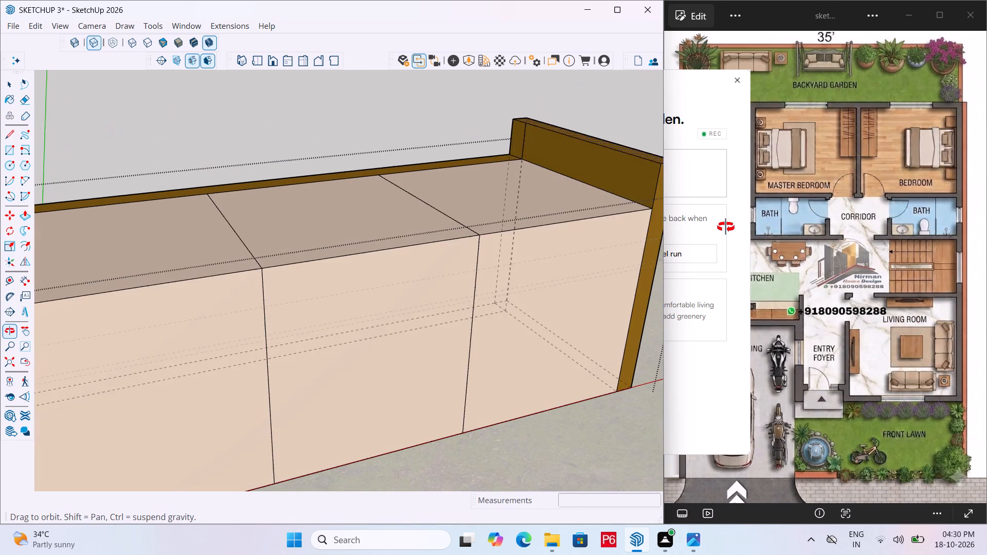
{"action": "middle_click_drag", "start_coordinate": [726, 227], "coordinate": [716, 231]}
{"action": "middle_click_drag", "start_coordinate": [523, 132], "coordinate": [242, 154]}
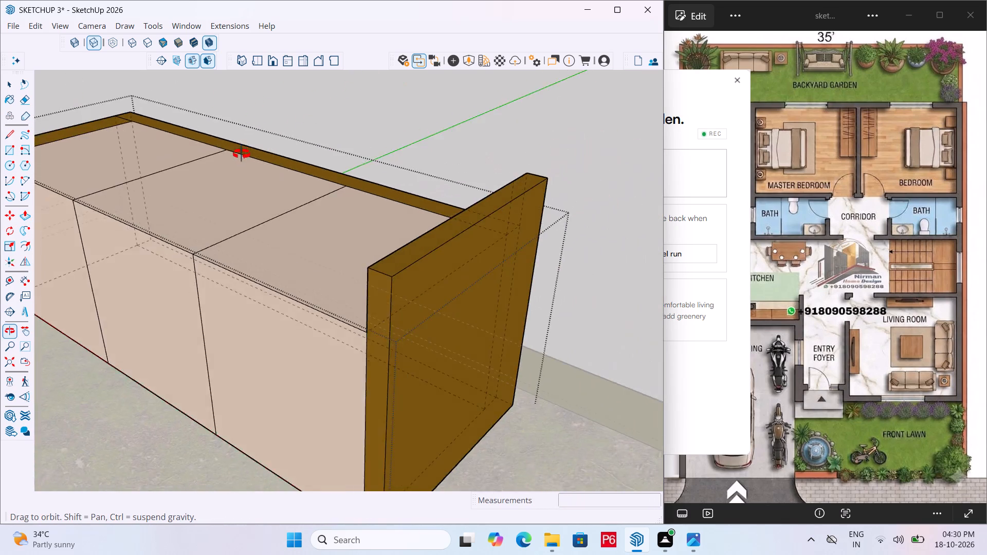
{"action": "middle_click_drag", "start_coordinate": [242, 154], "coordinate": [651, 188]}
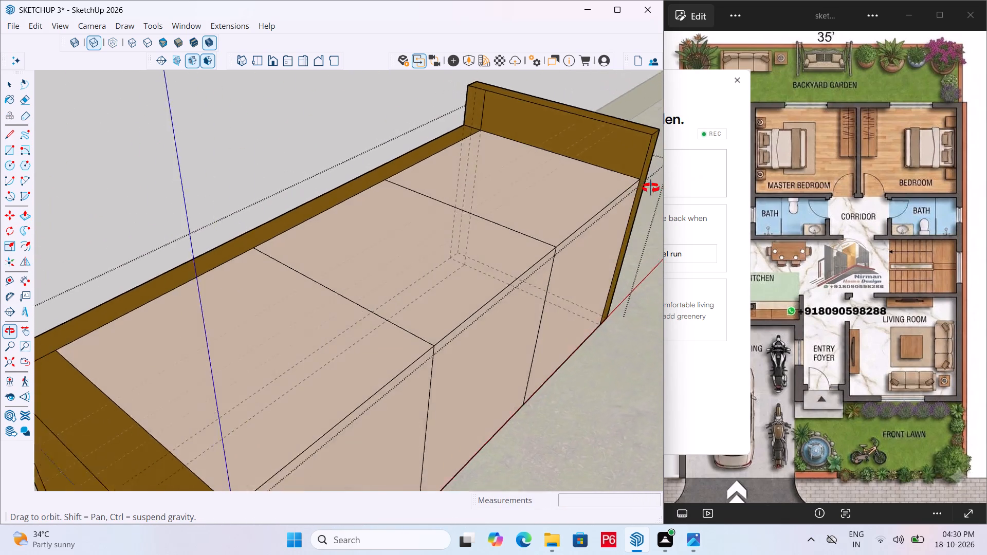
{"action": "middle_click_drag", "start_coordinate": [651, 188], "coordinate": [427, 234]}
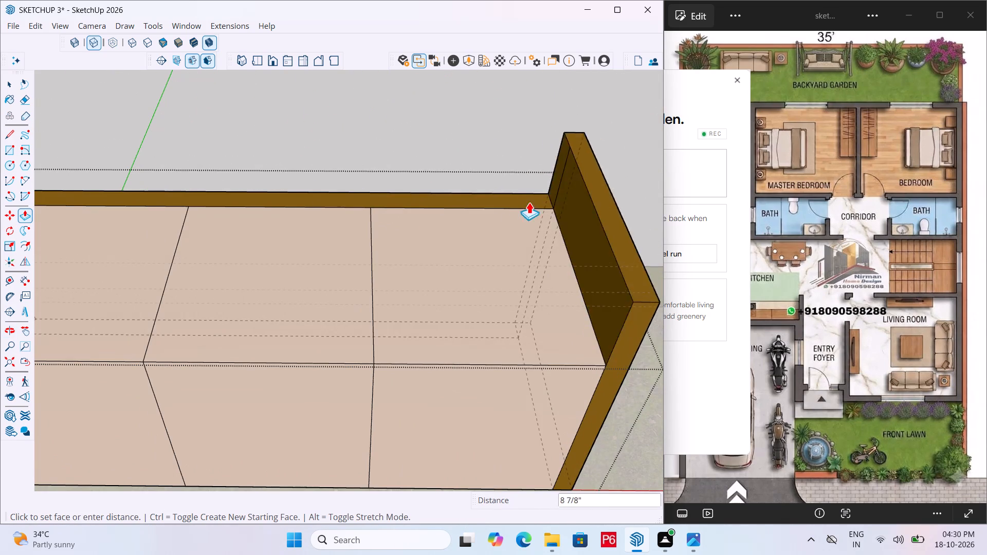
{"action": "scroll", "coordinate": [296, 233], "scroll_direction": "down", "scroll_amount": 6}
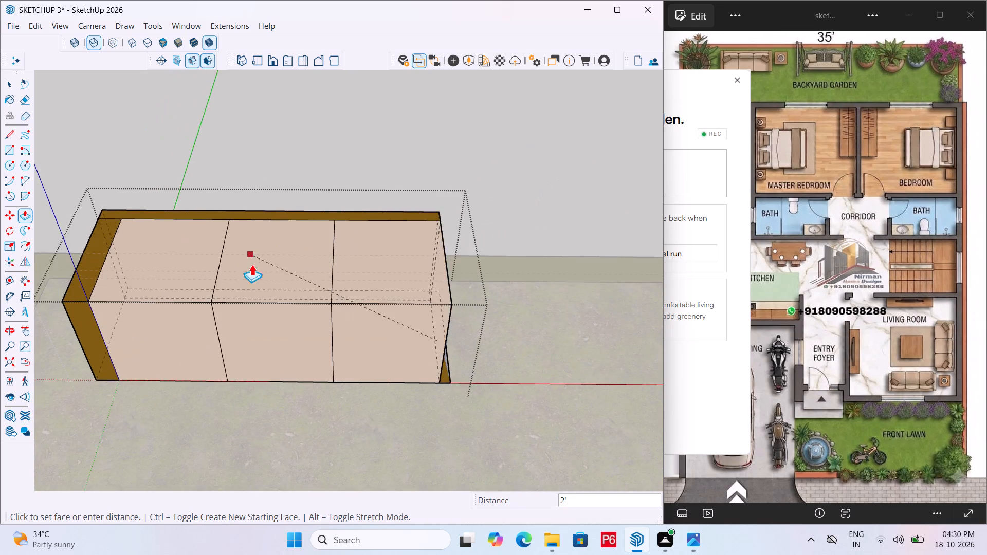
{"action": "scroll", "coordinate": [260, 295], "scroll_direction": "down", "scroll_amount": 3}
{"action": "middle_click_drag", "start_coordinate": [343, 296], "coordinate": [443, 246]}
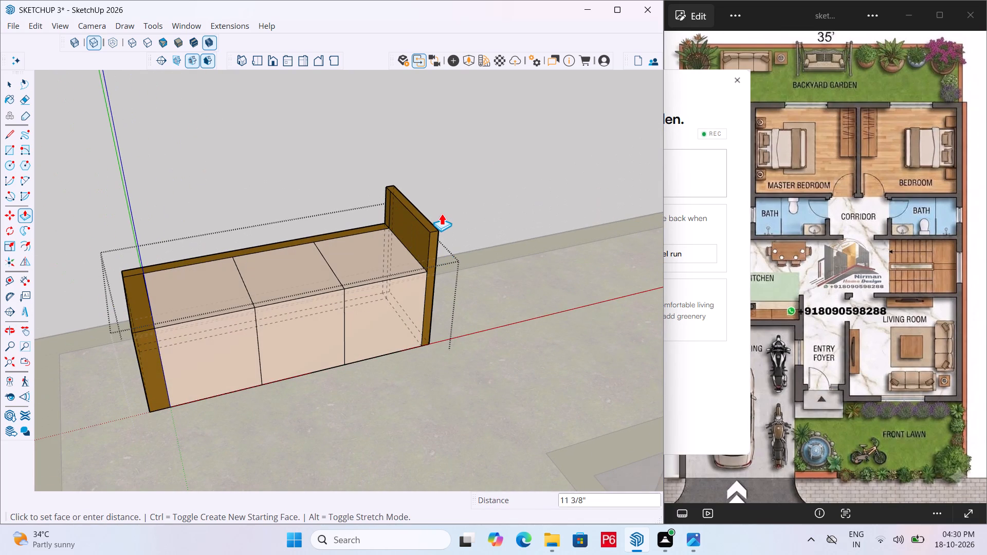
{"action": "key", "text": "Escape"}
Push the first brown armrest's outer face in about 1 7/16" and align the adjoining end of the back panel with it.
{"action": "scroll", "coordinate": [126, 363], "scroll_direction": "up", "scroll_amount": 3}
{"action": "middle_click_drag", "start_coordinate": [139, 356], "coordinate": [312, 351]}
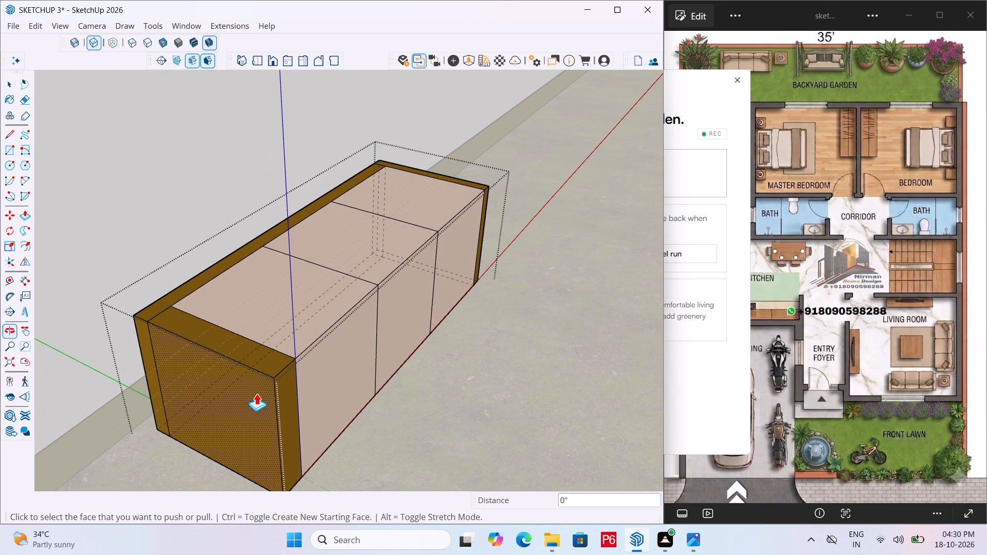
{"action": "double_click", "coordinate": [257, 393]}
{"action": "scroll", "coordinate": [287, 401], "scroll_direction": "up", "scroll_amount": 4}
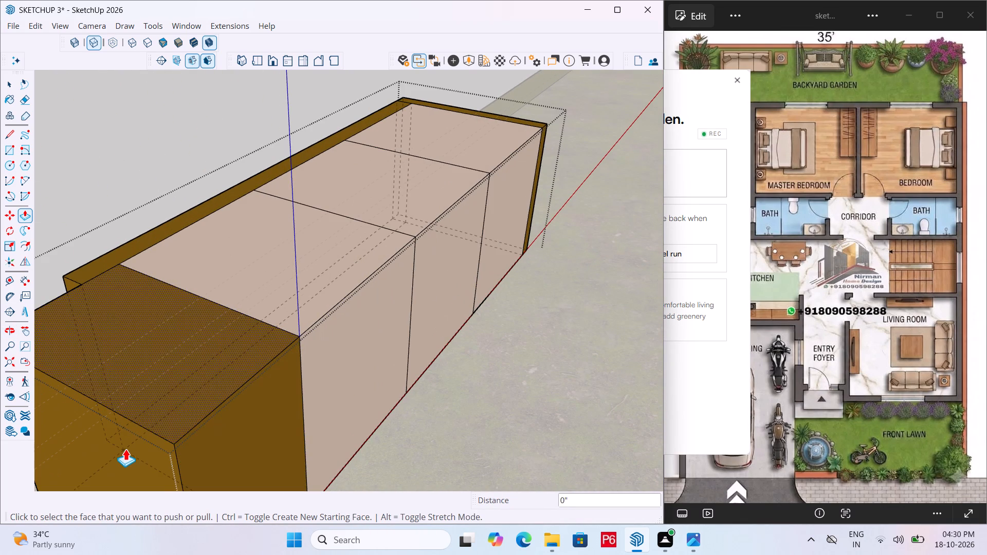
{"action": "left_click_drag", "start_coordinate": [125, 449], "coordinate": [130, 448]}
{"action": "double_click", "coordinate": [142, 436]}
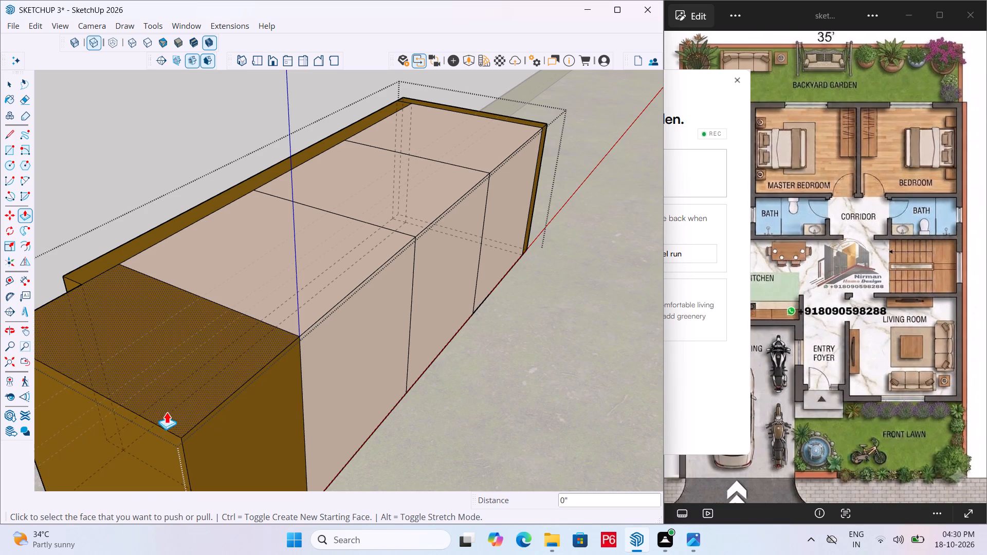
{"action": "double_click", "coordinate": [123, 433]}
{"action": "left_click_drag", "start_coordinate": [82, 431], "coordinate": [98, 421]}
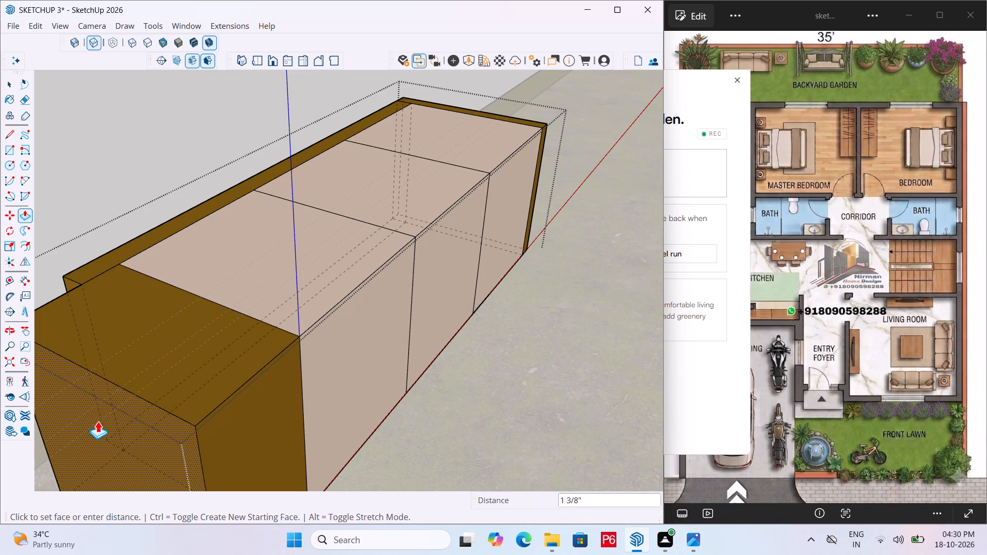
{"action": "left_click_drag", "start_coordinate": [98, 421], "coordinate": [121, 405]}
{"action": "left_click", "coordinate": [155, 385]}
{"action": "left_click", "coordinate": [159, 382]}
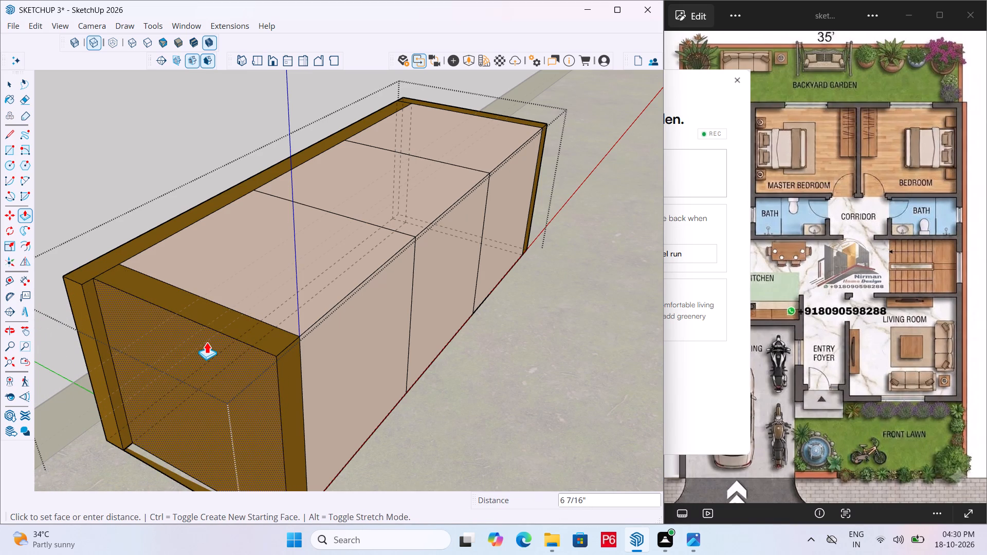
{"action": "left_click", "coordinate": [207, 342]}
{"action": "double_click", "coordinate": [89, 351]}
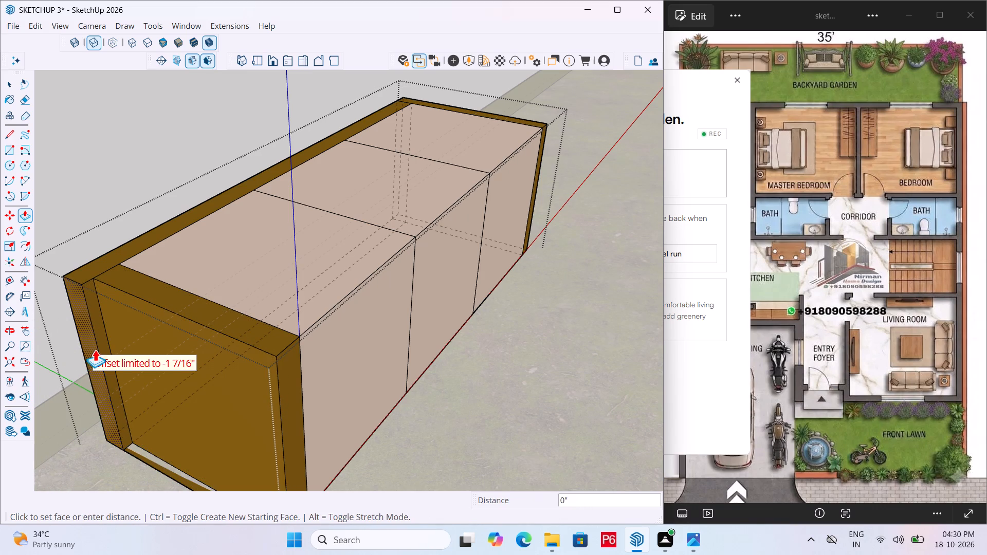
Save the model.
{"action": "key", "text": "ctrl+s"}
{"action": "key", "text": "ctrl+s"}
Erase the stray edges left on the ground outside the first armrest.
{"action": "scroll", "coordinate": [272, 368], "scroll_direction": "down", "scroll_amount": 2}
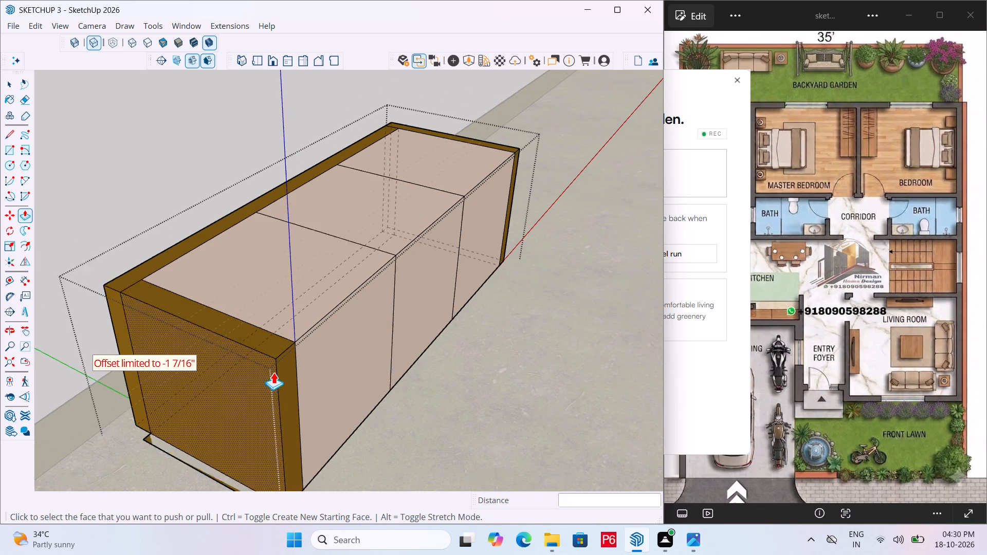
{"action": "scroll", "coordinate": [273, 372], "scroll_direction": "down", "scroll_amount": 2}
{"action": "scroll", "coordinate": [448, 327], "scroll_direction": "down", "scroll_amount": 6}
{"action": "middle_click_drag", "start_coordinate": [437, 339], "coordinate": [234, 442]}
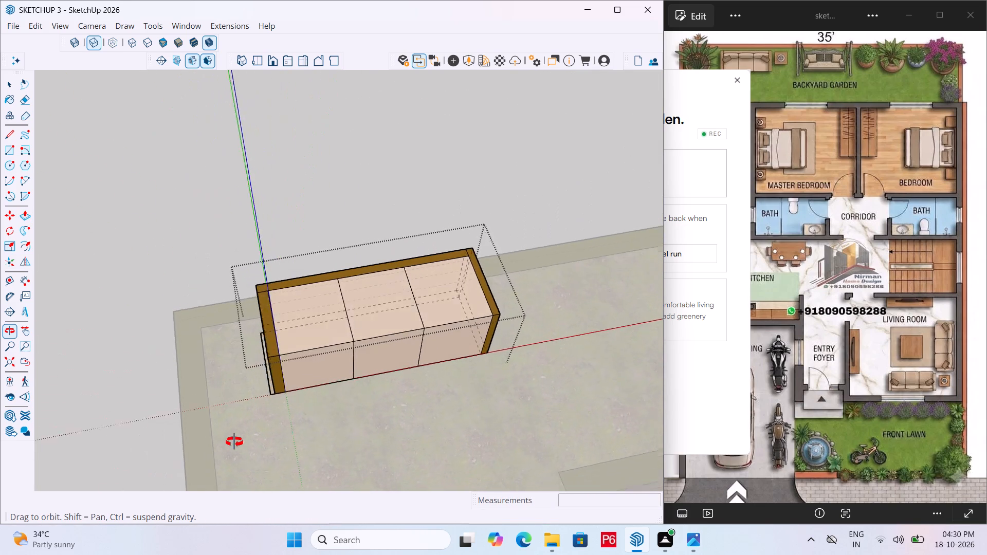
{"action": "middle_click_drag", "start_coordinate": [234, 442], "coordinate": [328, 413]}
{"action": "scroll", "coordinate": [293, 421], "scroll_direction": "up", "scroll_amount": 12}
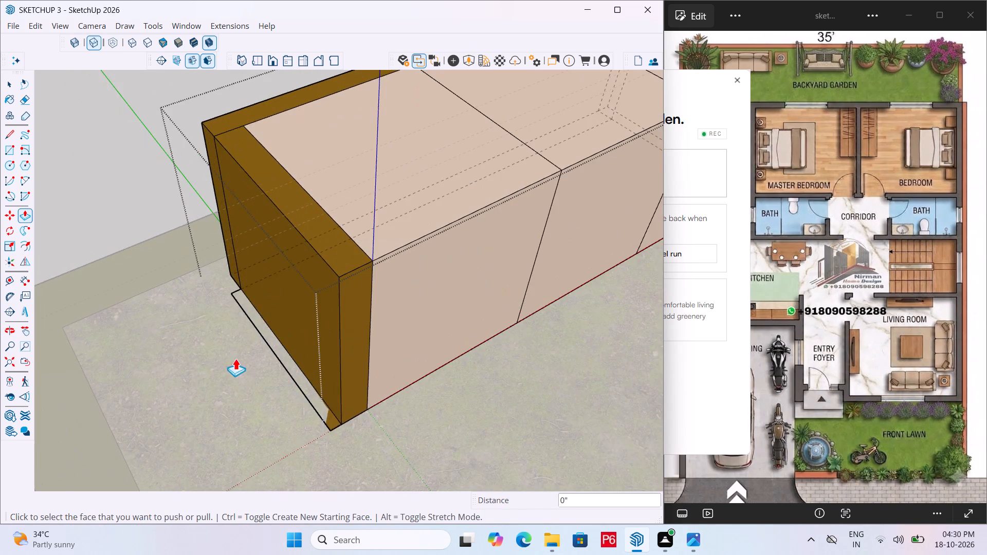
{"action": "scroll", "coordinate": [235, 358], "scroll_direction": "up", "scroll_amount": 3}
{"action": "key", "text": "e"}
{"action": "left_click_drag", "start_coordinate": [230, 265], "coordinate": [231, 260]}
{"action": "left_click", "coordinate": [231, 260]}
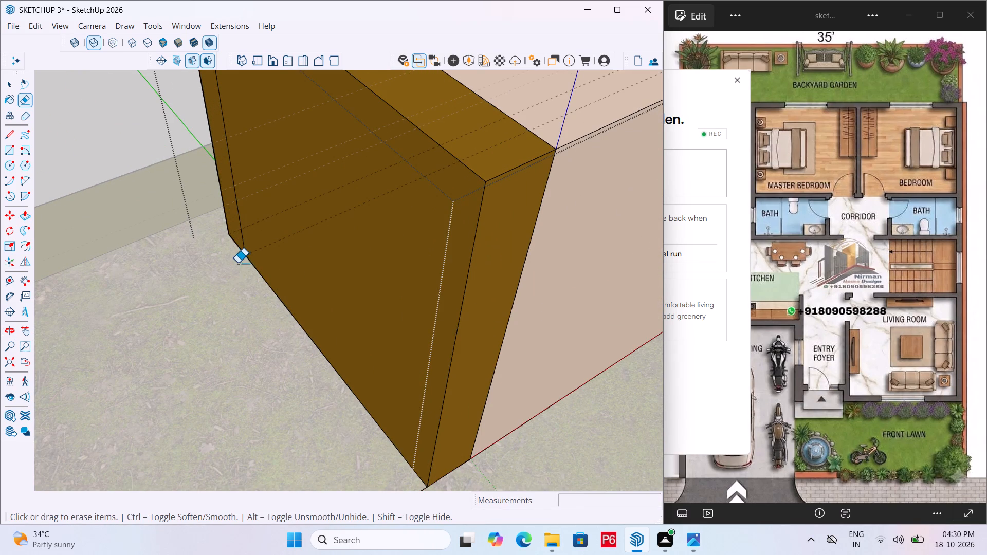
{"action": "scroll", "coordinate": [236, 247], "scroll_direction": "down", "scroll_amount": 5}
{"action": "left_click", "coordinate": [334, 379]}
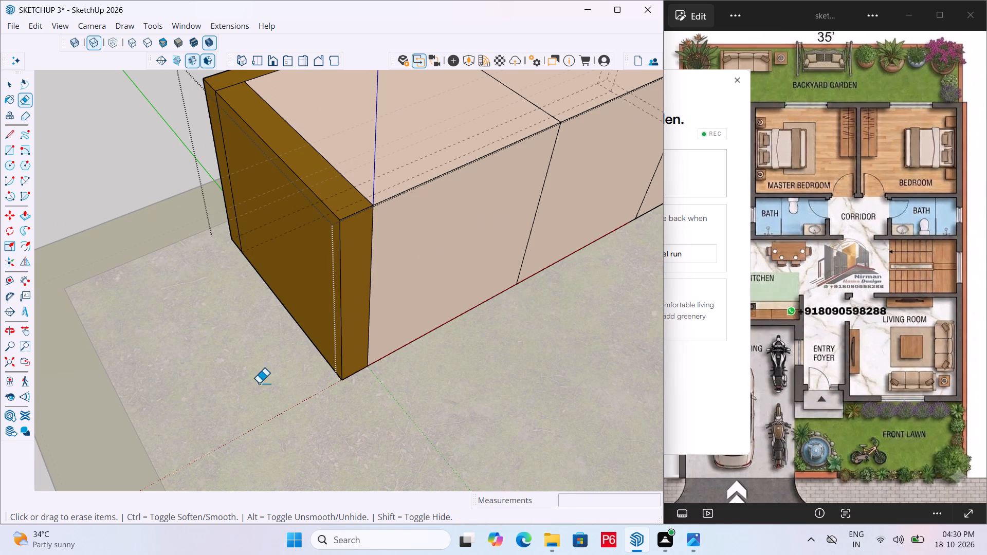
Save the model with the cleaned-up armrest.
{"action": "scroll", "coordinate": [267, 404], "scroll_direction": "down", "scroll_amount": 1, "text": "ctrl"}
{"action": "key", "text": "ctrl+s"}
{"action": "key", "text": "ctrl+s"}
{"action": "key", "text": "ctrl+s"}
{"action": "key", "text": "ctrl+s"}
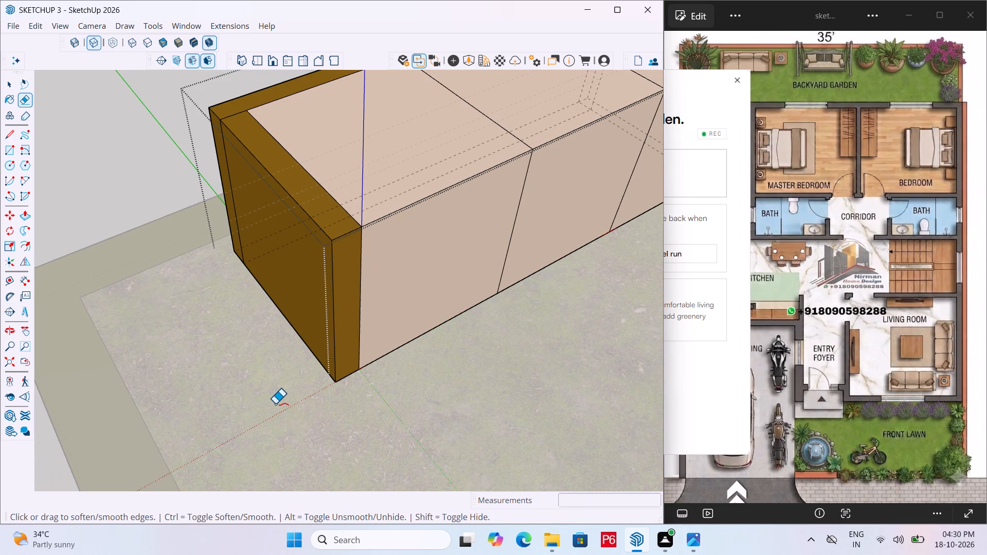
Switch to Photos to bring the full reference floor plan into view.
{"action": "left_click", "coordinate": [831, 282]}
Erase the seam edges on top of the brown frame where the back panel meets each armrest.
{"action": "scroll", "coordinate": [271, 366], "scroll_direction": "down", "scroll_amount": 5}
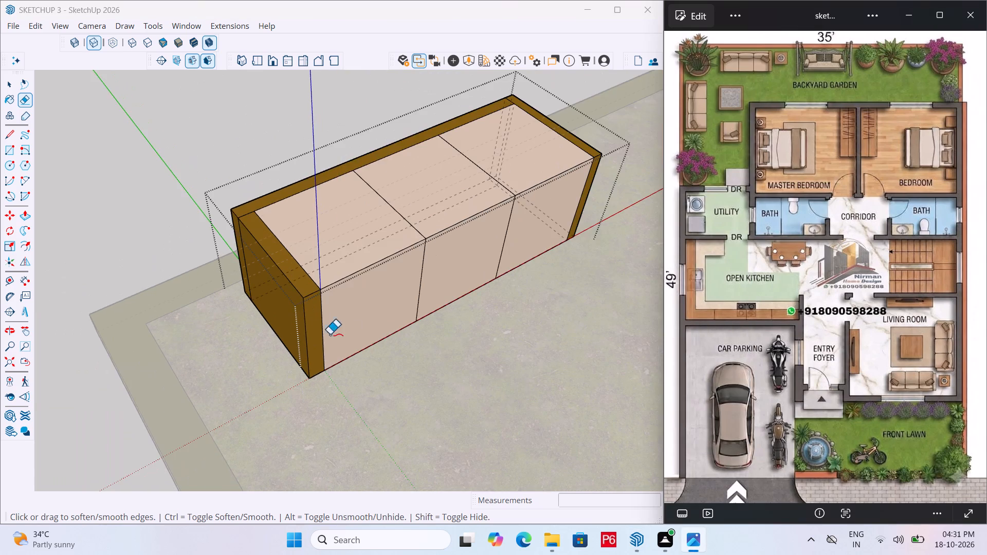
{"action": "scroll", "coordinate": [264, 362], "scroll_direction": "down", "scroll_amount": 3}
{"action": "scroll", "coordinate": [236, 253], "scroll_direction": "up", "scroll_amount": 10}
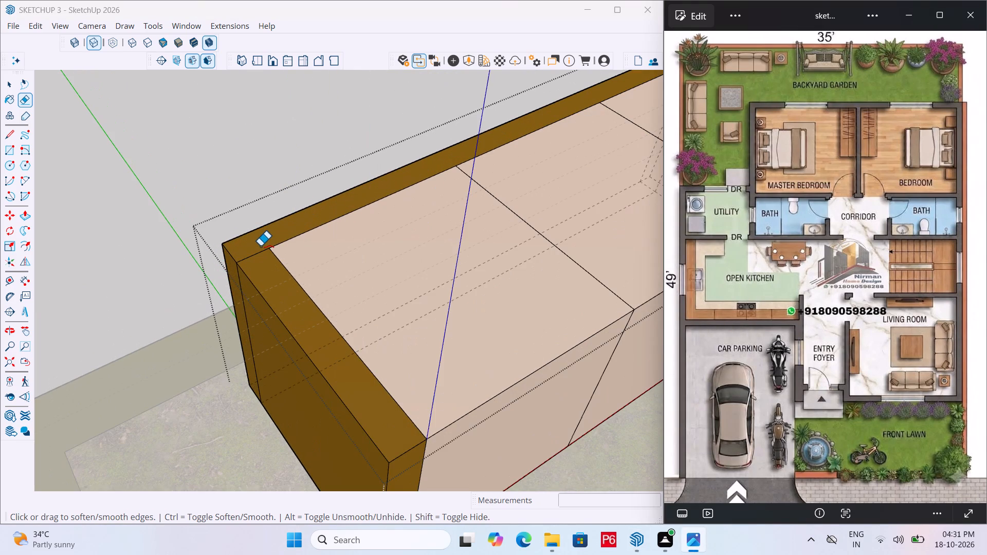
{"action": "key", "text": "e"}
{"action": "double_click", "coordinate": [252, 253]}
{"action": "scroll", "coordinate": [79, 401], "scroll_direction": "down", "scroll_amount": 5}
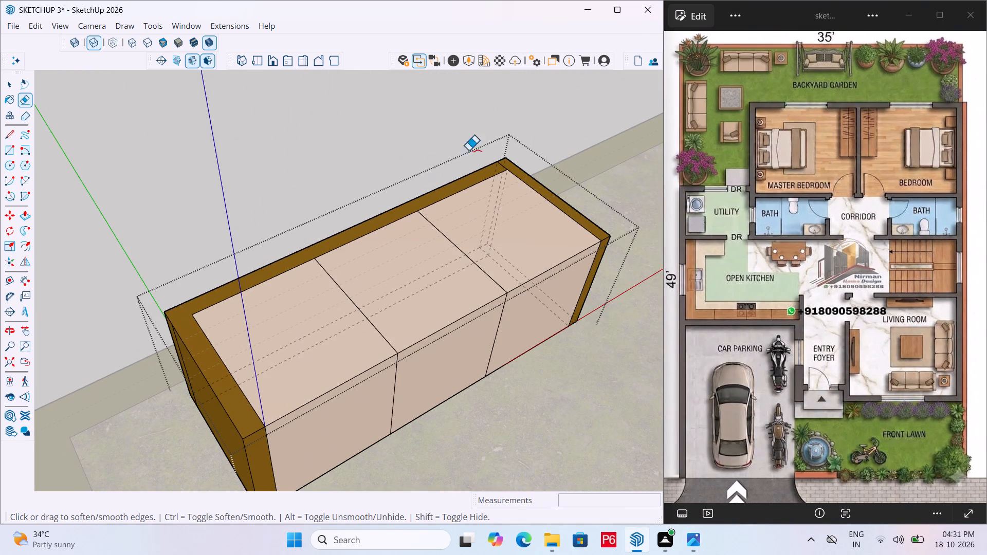
{"action": "scroll", "coordinate": [514, 139], "scroll_direction": "up", "scroll_amount": 7}
{"action": "double_click", "coordinate": [494, 173]}
{"action": "scroll", "coordinate": [450, 141], "scroll_direction": "down", "scroll_amount": 6}
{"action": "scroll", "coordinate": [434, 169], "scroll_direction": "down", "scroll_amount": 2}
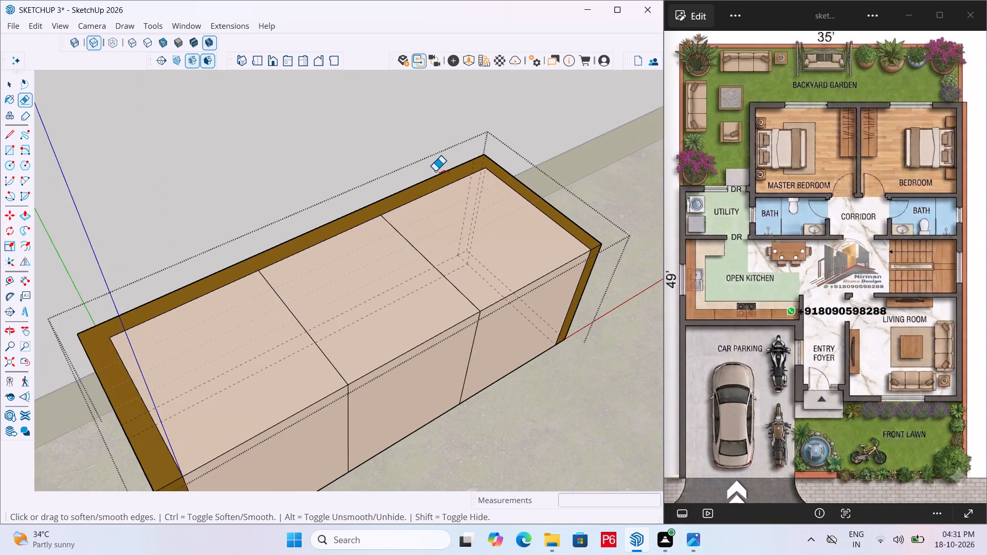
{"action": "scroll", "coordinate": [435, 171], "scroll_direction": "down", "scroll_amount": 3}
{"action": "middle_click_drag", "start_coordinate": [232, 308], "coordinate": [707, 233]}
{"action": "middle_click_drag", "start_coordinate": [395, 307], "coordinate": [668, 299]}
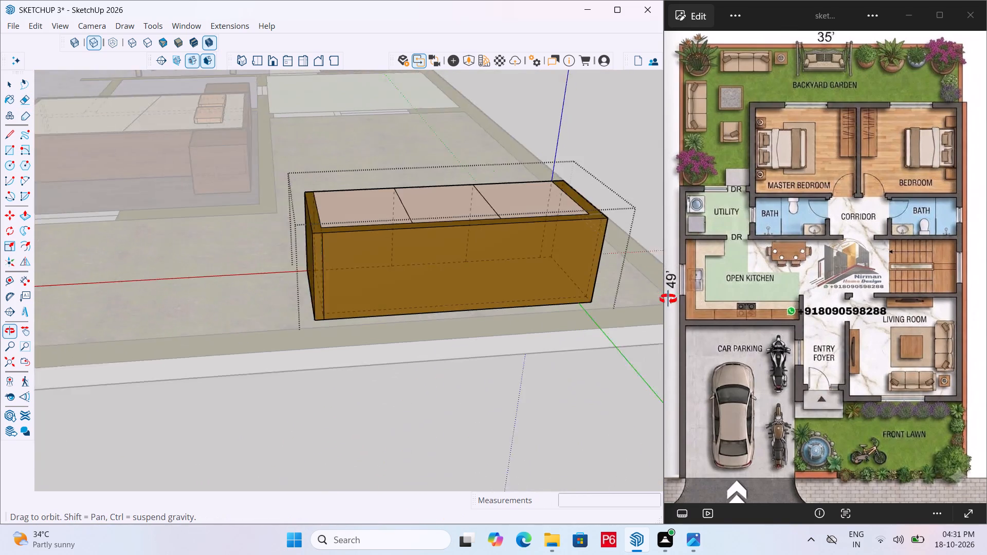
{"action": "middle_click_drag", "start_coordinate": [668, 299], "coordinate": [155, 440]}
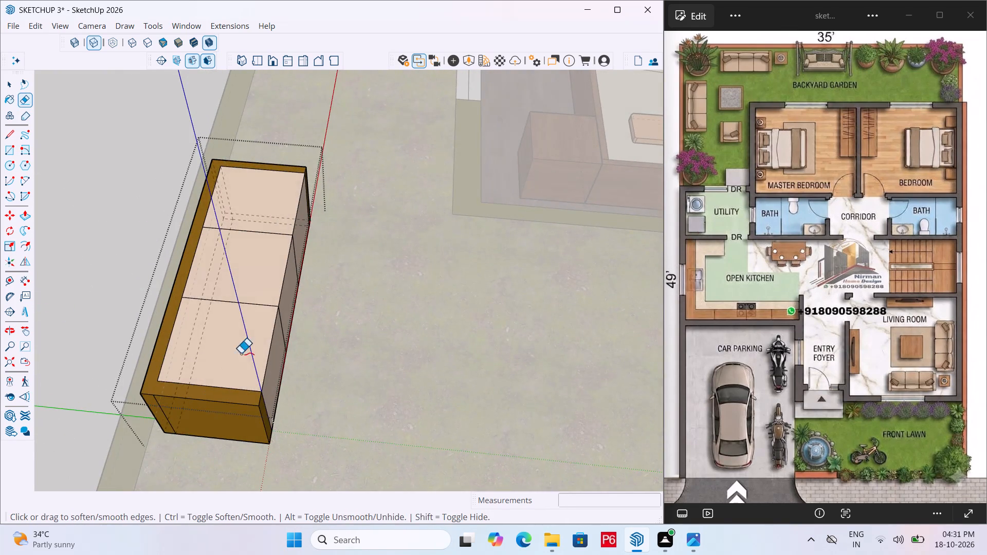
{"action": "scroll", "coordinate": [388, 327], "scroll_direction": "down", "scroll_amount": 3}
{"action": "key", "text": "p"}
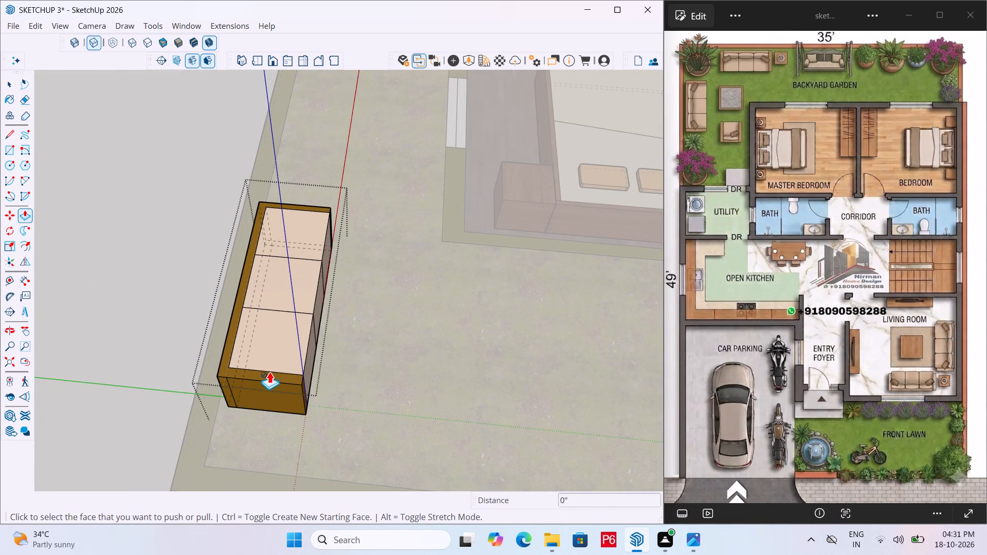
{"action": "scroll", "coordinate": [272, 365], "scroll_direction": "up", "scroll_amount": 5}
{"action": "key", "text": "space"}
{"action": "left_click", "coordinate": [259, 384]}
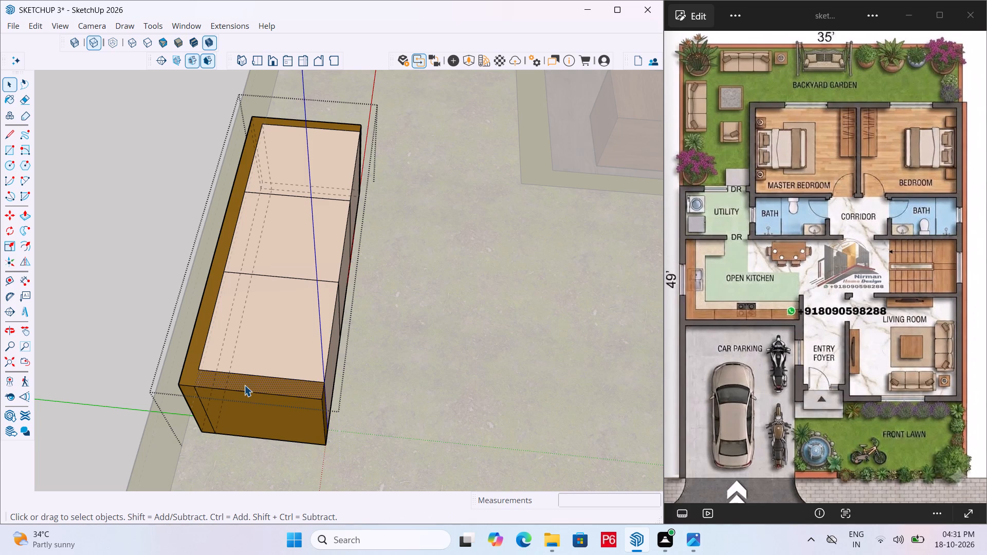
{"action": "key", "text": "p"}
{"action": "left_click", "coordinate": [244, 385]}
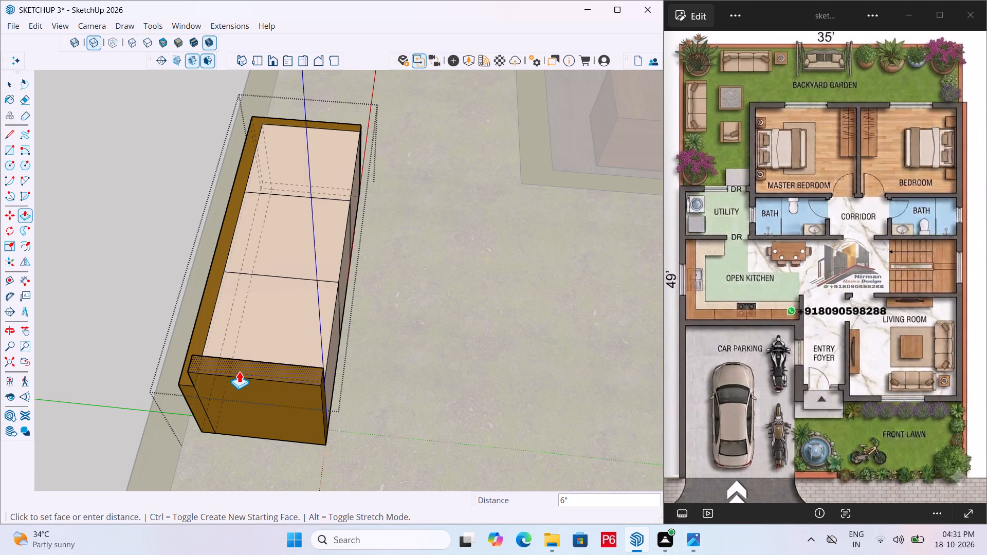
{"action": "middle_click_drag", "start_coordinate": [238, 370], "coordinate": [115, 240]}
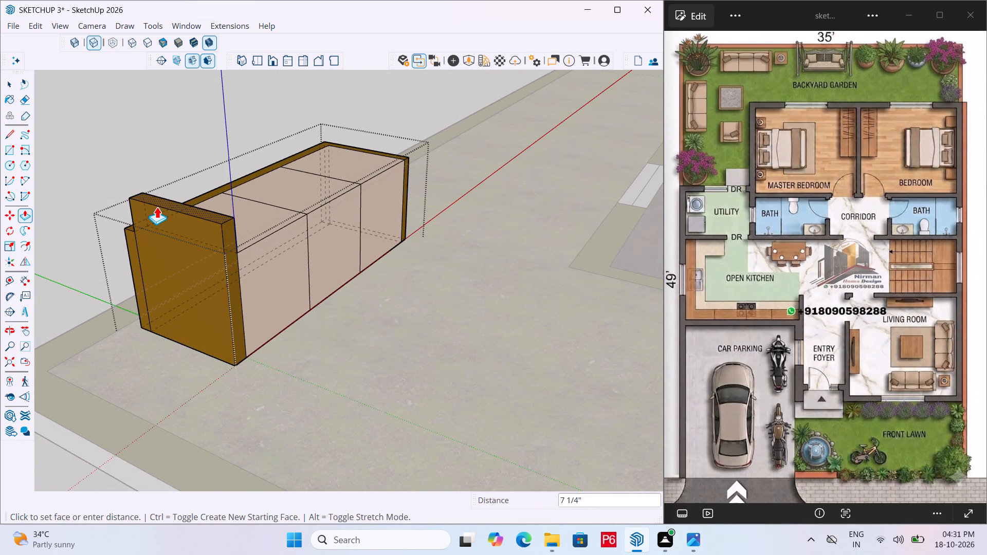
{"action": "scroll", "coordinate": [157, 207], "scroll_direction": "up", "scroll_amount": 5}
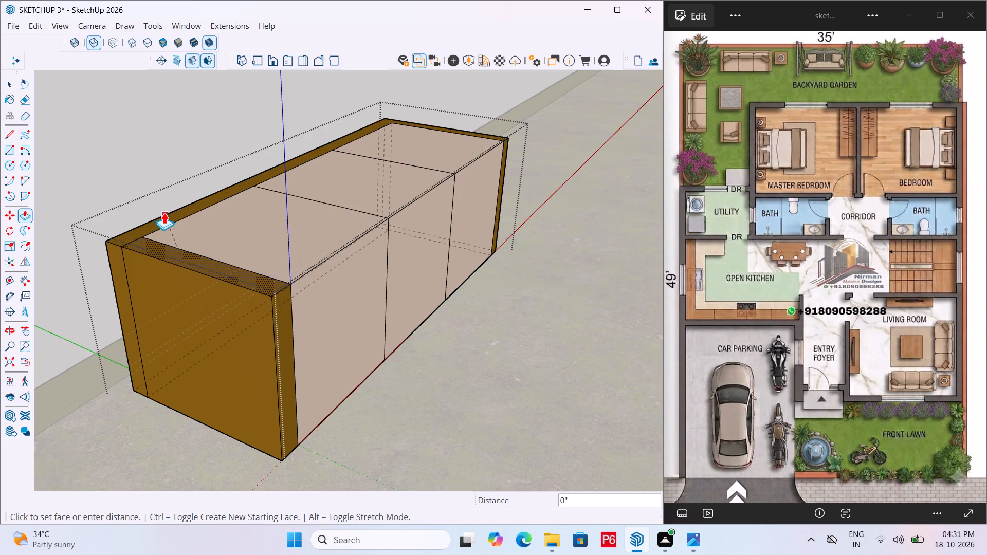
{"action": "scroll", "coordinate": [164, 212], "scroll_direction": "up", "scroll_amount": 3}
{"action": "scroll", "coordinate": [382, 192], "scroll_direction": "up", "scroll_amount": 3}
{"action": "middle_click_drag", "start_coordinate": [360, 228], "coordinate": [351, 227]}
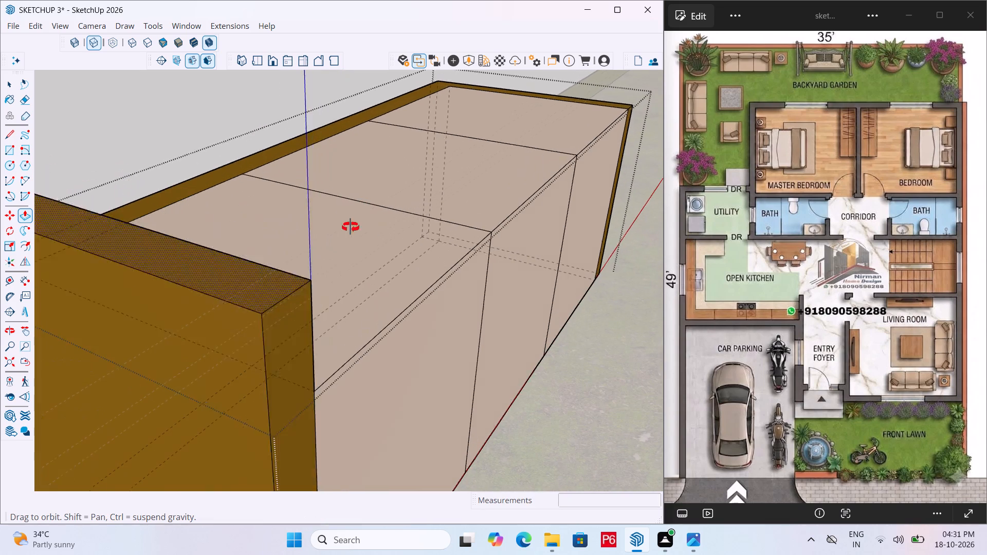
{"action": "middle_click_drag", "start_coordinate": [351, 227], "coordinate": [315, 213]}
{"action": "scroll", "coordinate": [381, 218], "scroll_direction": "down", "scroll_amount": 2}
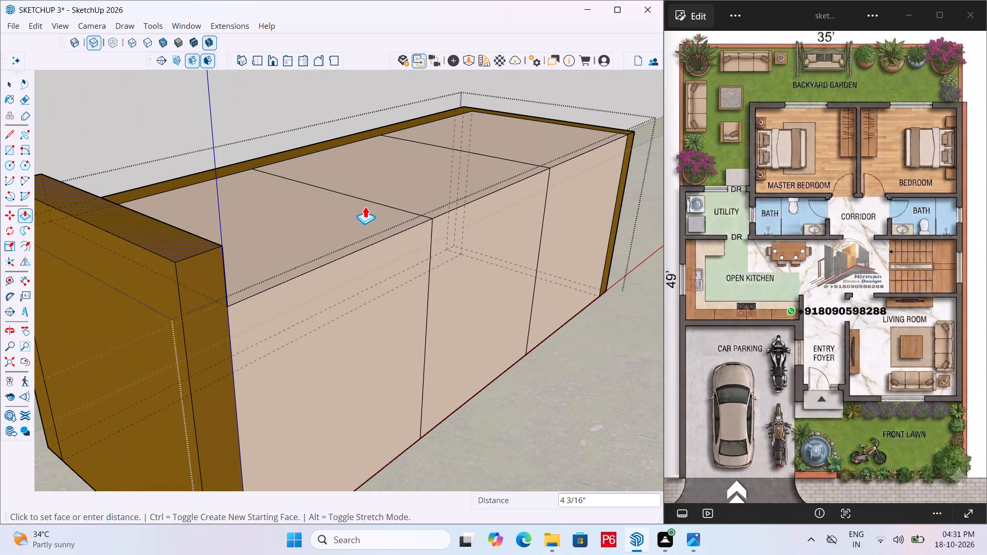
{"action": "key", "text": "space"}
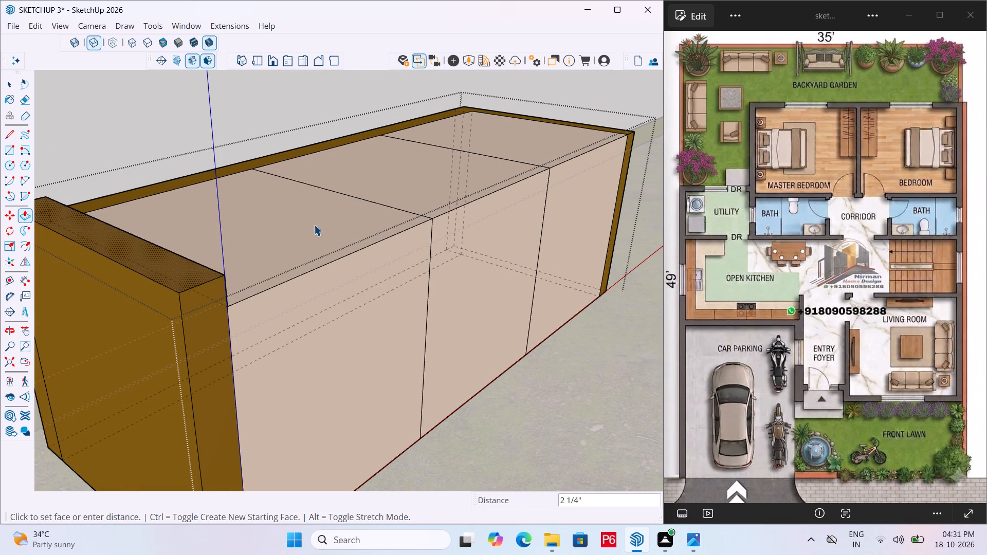
Push the top faces of all three seat blocks down 5 11/16" below the brown frame.
{"action": "left_click", "coordinate": [327, 243]}
{"action": "key", "text": "p"}
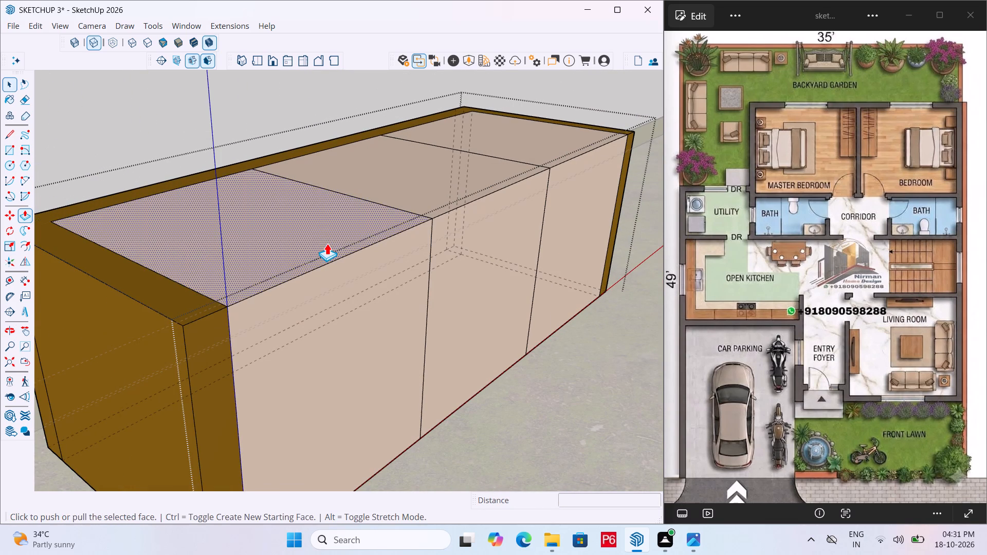
{"action": "left_click", "coordinate": [327, 243]}
{"action": "middle_click_drag", "start_coordinate": [331, 301], "coordinate": [145, 308]}
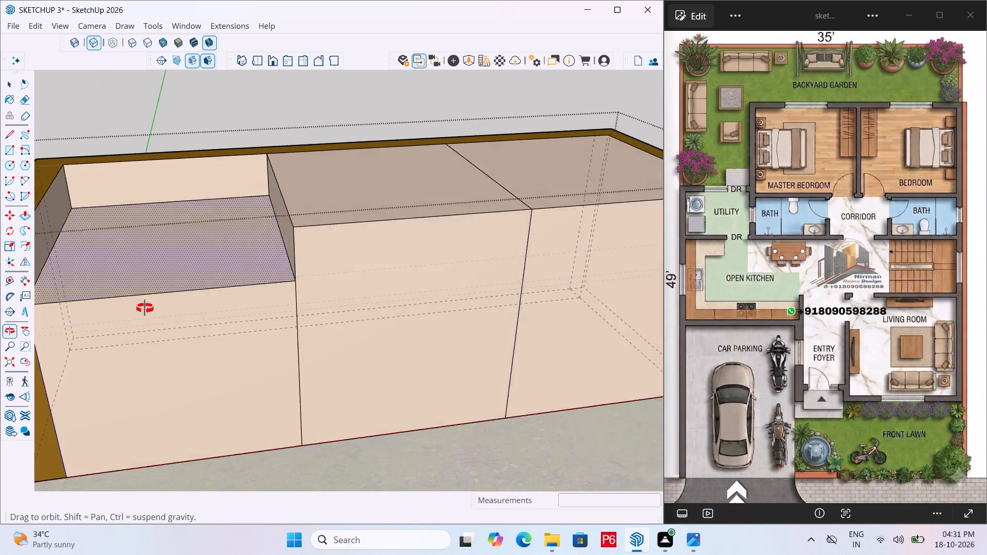
{"action": "middle_click_drag", "start_coordinate": [145, 308], "coordinate": [76, 306]}
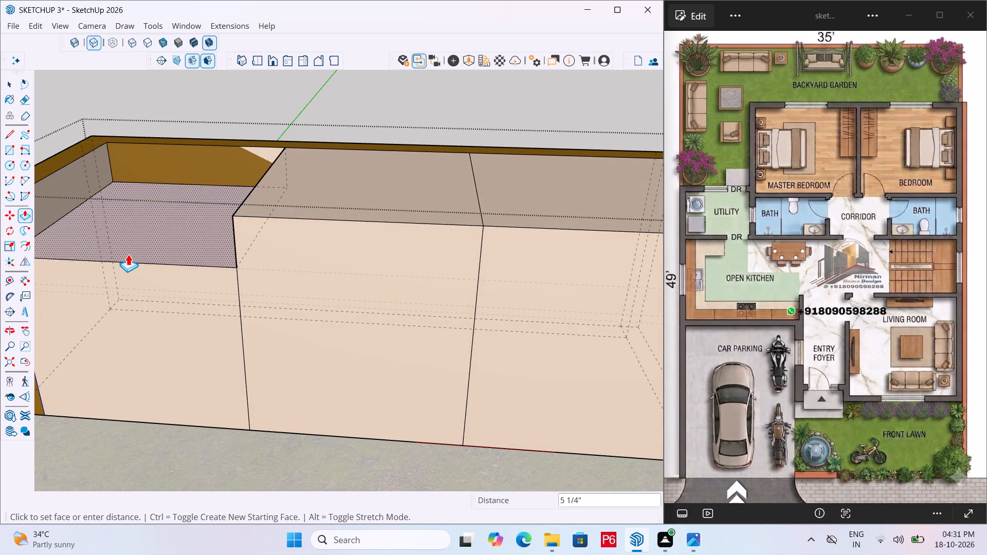
{"action": "left_click", "coordinate": [129, 257]}
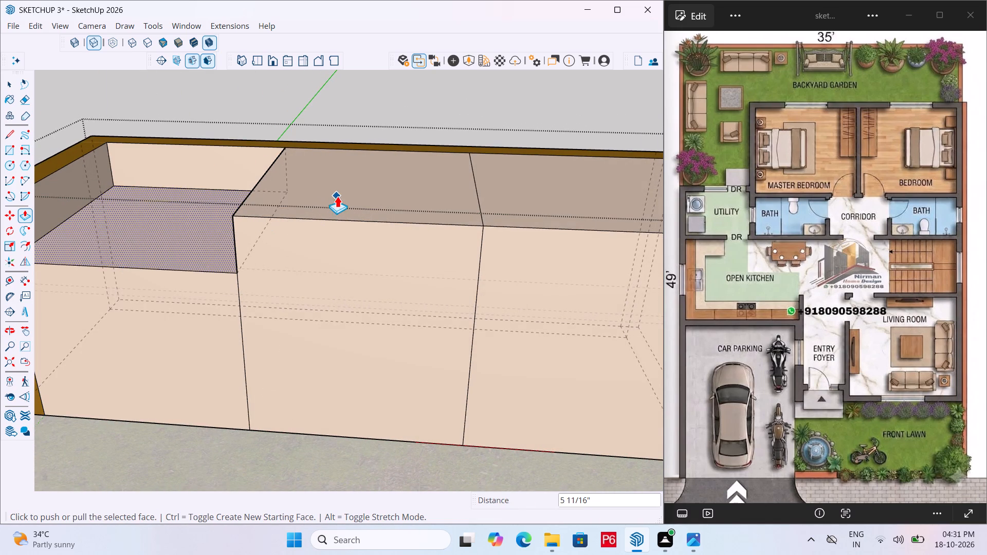
{"action": "key", "text": "space"}
{"action": "left_click", "coordinate": [352, 196]}
{"action": "key", "text": "p"}
{"action": "double_click", "coordinate": [353, 195]}
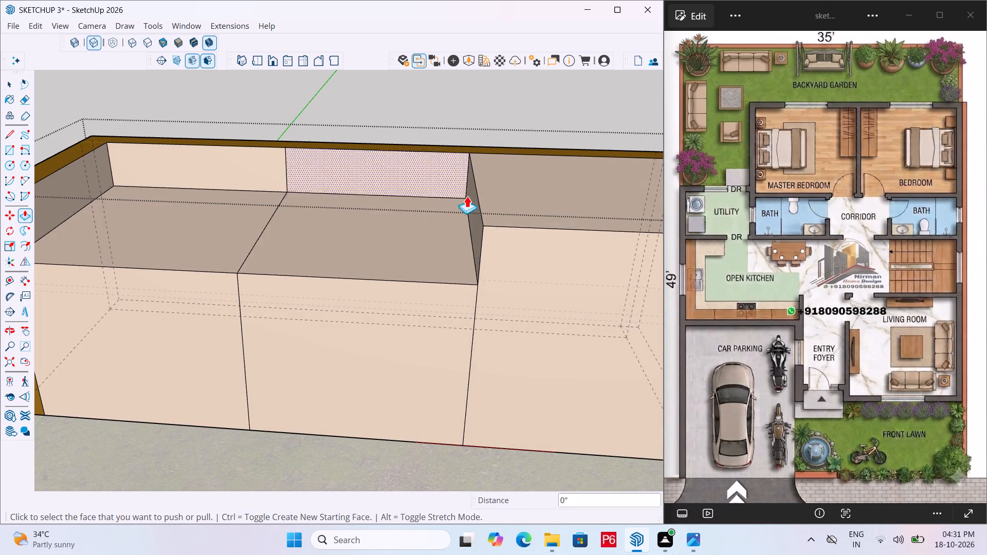
{"action": "double_click", "coordinate": [564, 196]}
Save the model with the lowered seats.
{"action": "key", "text": "ctrl+s"}
{"action": "key", "text": "ctrl+s"}
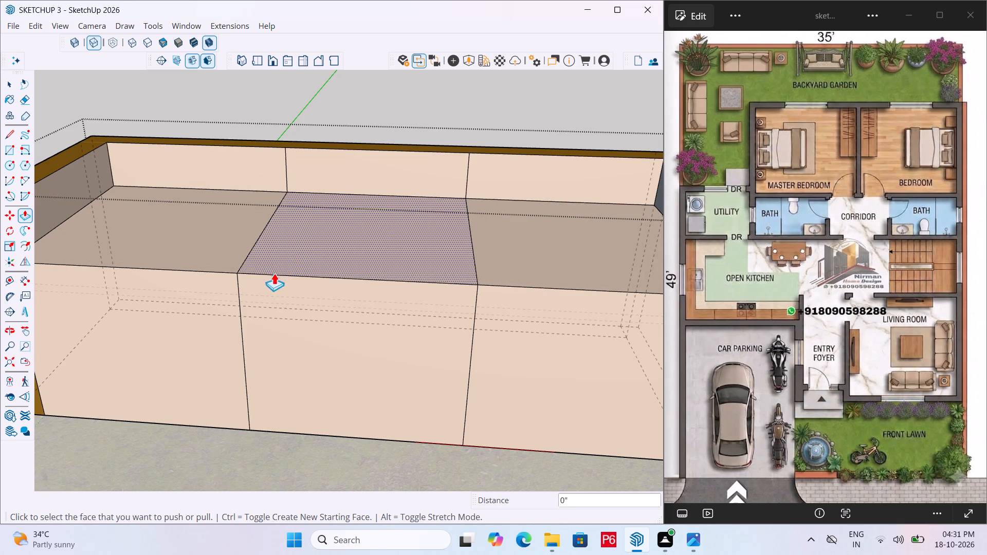
{"action": "key", "text": "ctrl+s"}
{"action": "key", "text": "ctrl+s"}
Pull the top face of the armrest at the origin end of the sofa up 4 11/16".
{"action": "scroll", "coordinate": [506, 228], "scroll_direction": "down", "scroll_amount": 5}
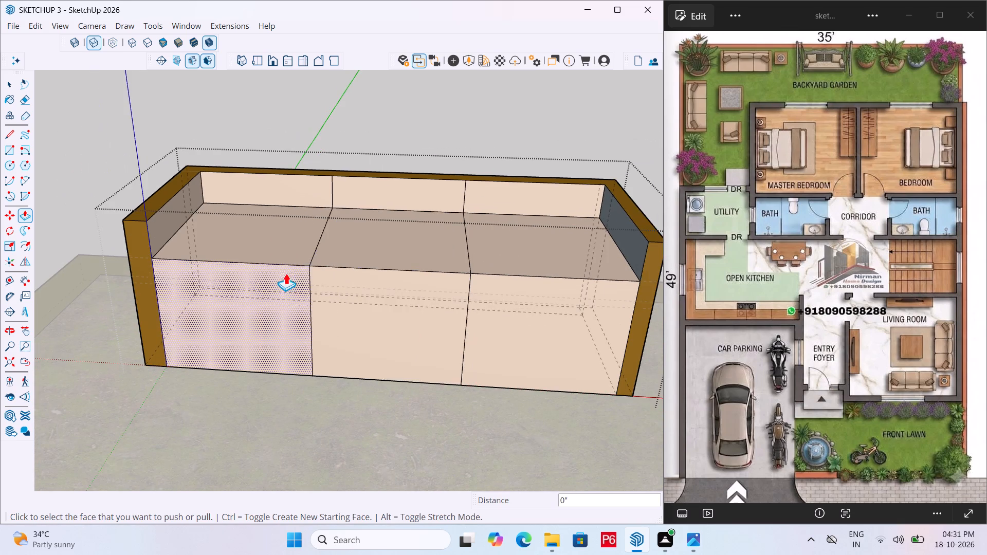
{"action": "middle_click_drag", "start_coordinate": [161, 284], "coordinate": [445, 387]}
{"action": "scroll", "coordinate": [204, 287], "scroll_direction": "up", "scroll_amount": 1}
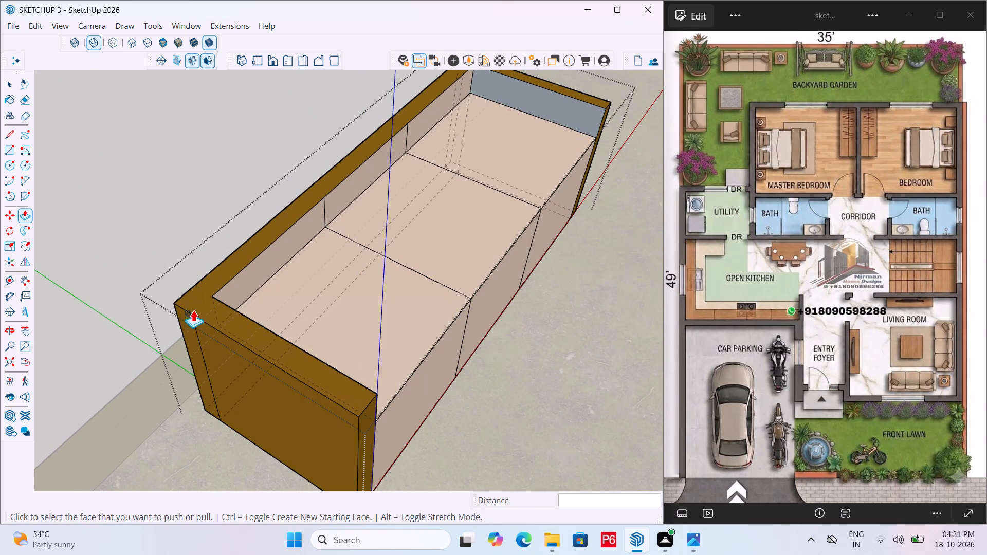
{"action": "left_click", "coordinate": [202, 303]}
{"action": "left_click", "coordinate": [262, 339]}
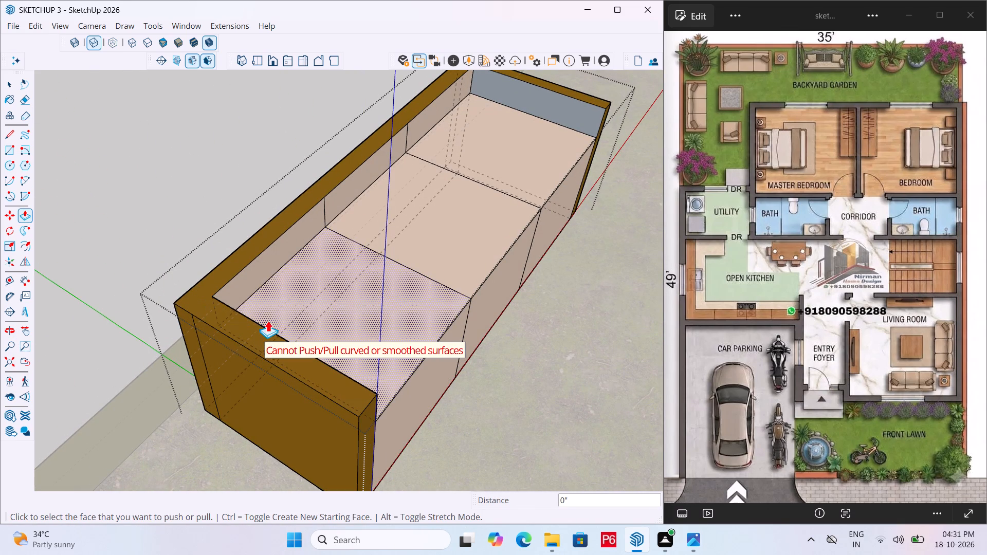
{"action": "key", "text": "space"}
{"action": "left_click", "coordinate": [306, 377]}
{"action": "left_click", "coordinate": [308, 374]}
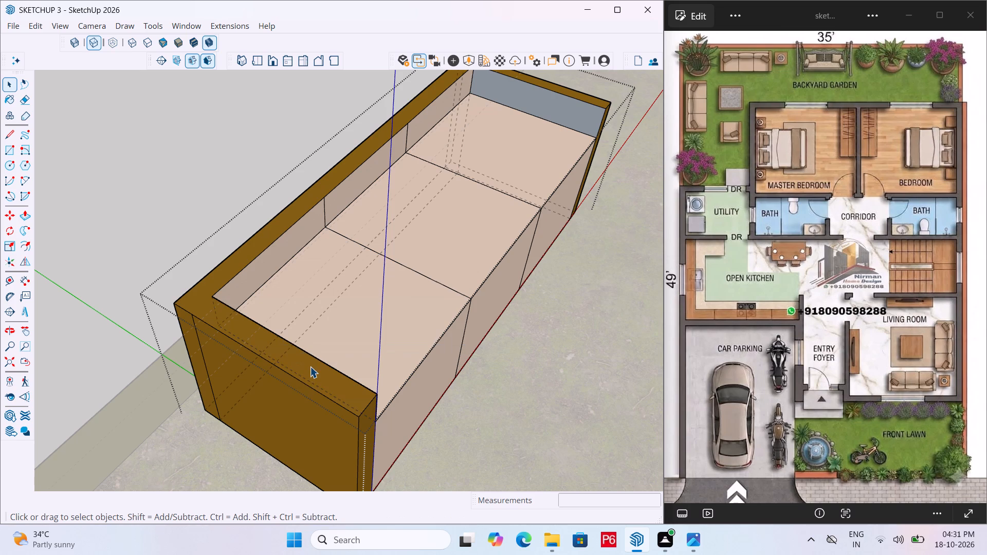
{"action": "left_click", "coordinate": [310, 366]}
{"action": "left_click", "coordinate": [309, 356]}
{"action": "left_click", "coordinate": [302, 371]}
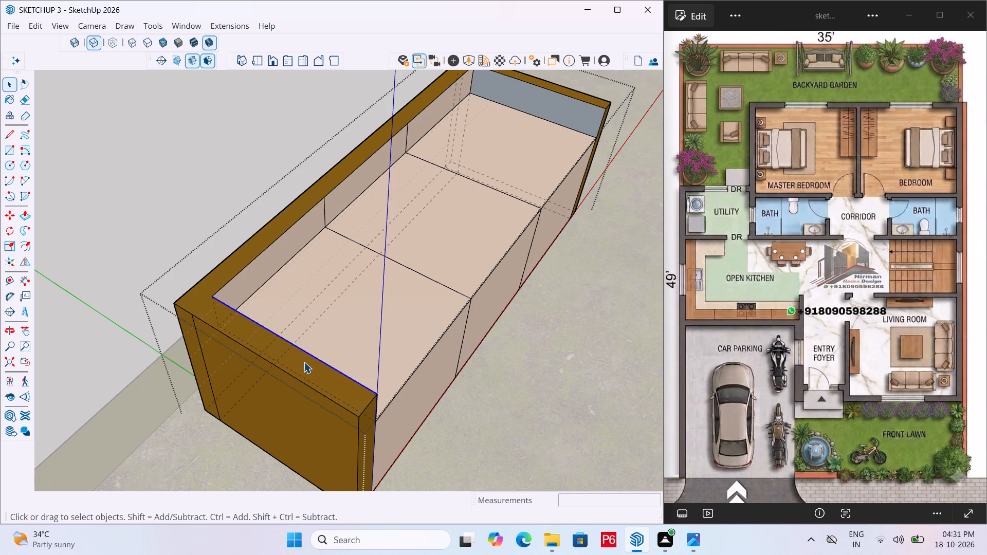
{"action": "key", "text": "p"}
{"action": "left_click", "coordinate": [304, 361]}
{"action": "middle_click_drag", "start_coordinate": [302, 343], "coordinate": [280, 288]}
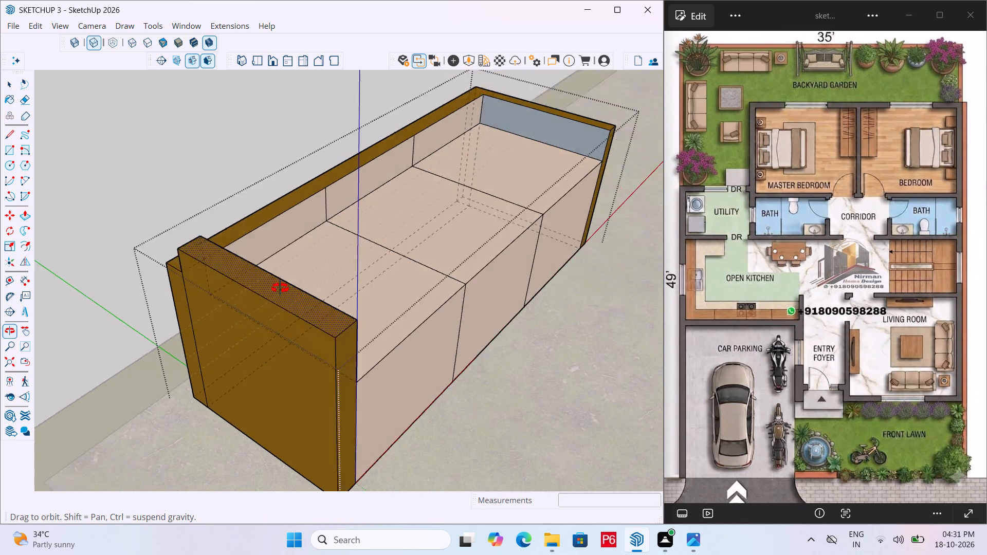
{"action": "middle_click_drag", "start_coordinate": [280, 288], "coordinate": [287, 232]}
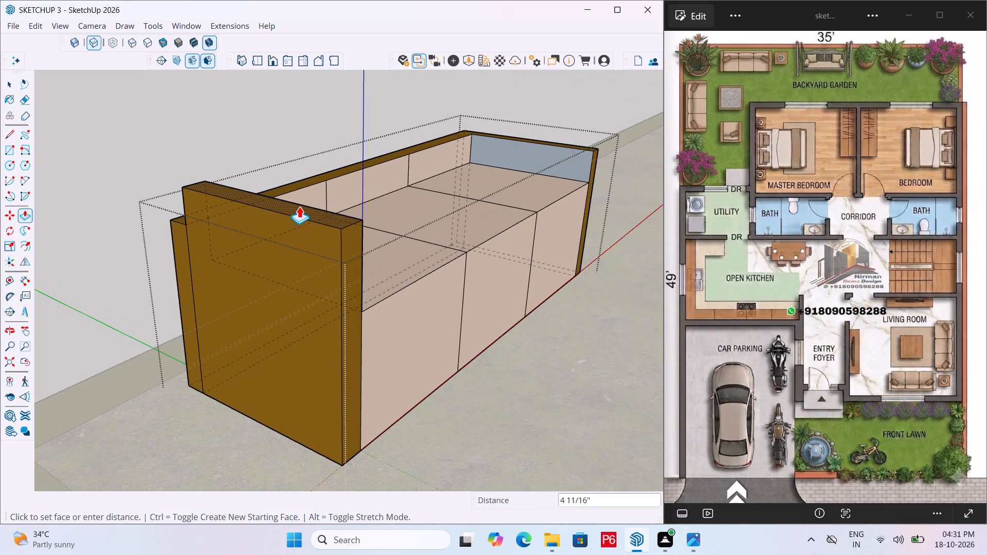
{"action": "left_click", "coordinate": [299, 206]}
Pull the back frame's top face up 4 11/16" to match the height of the raised armrest.
{"action": "middle_click_drag", "start_coordinate": [384, 199], "coordinate": [181, 396]}
{"action": "scroll", "coordinate": [227, 228], "scroll_direction": "up", "scroll_amount": 3}
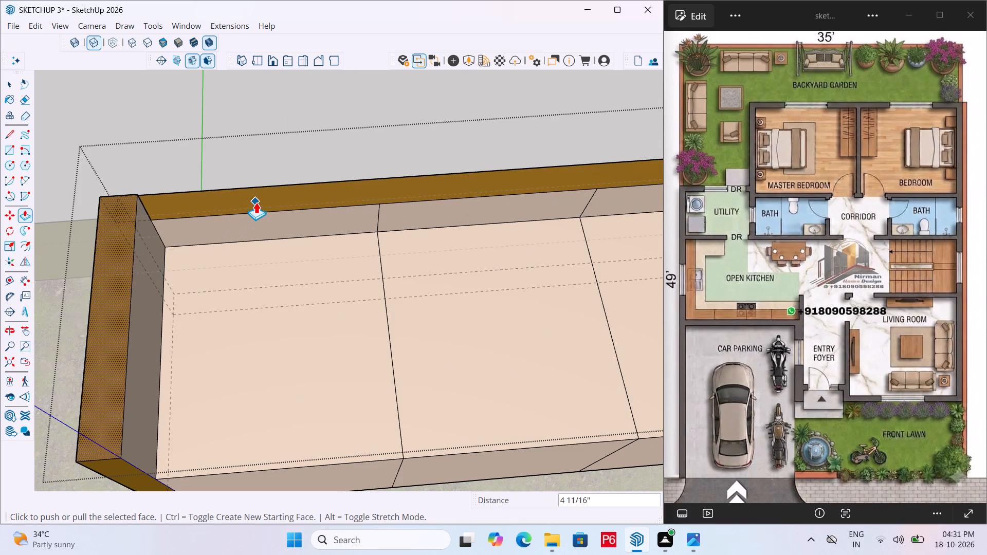
{"action": "left_click", "coordinate": [264, 199]}
{"action": "key", "text": "Escape"}
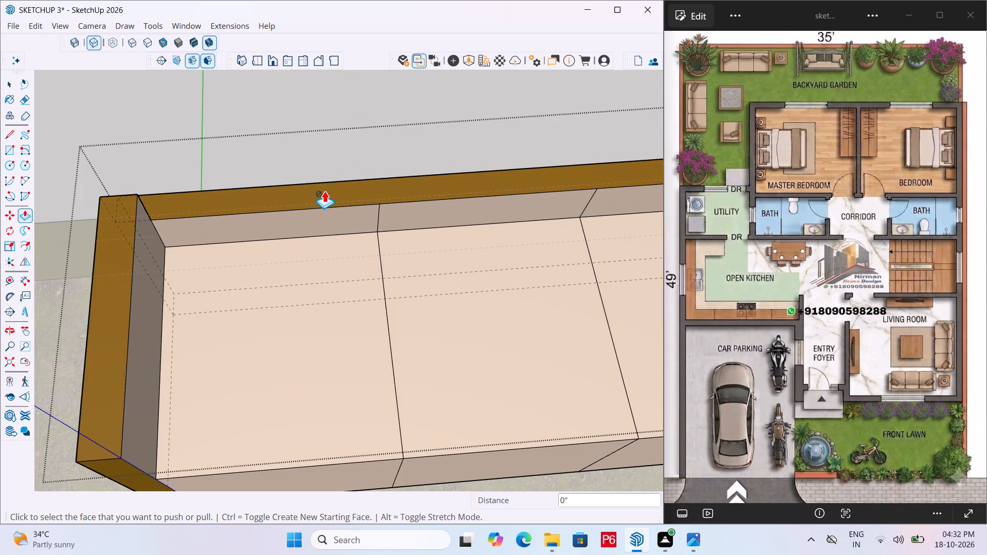
{"action": "left_click", "coordinate": [334, 193]}
{"action": "key", "text": "space"}
{"action": "left_click", "coordinate": [331, 192]}
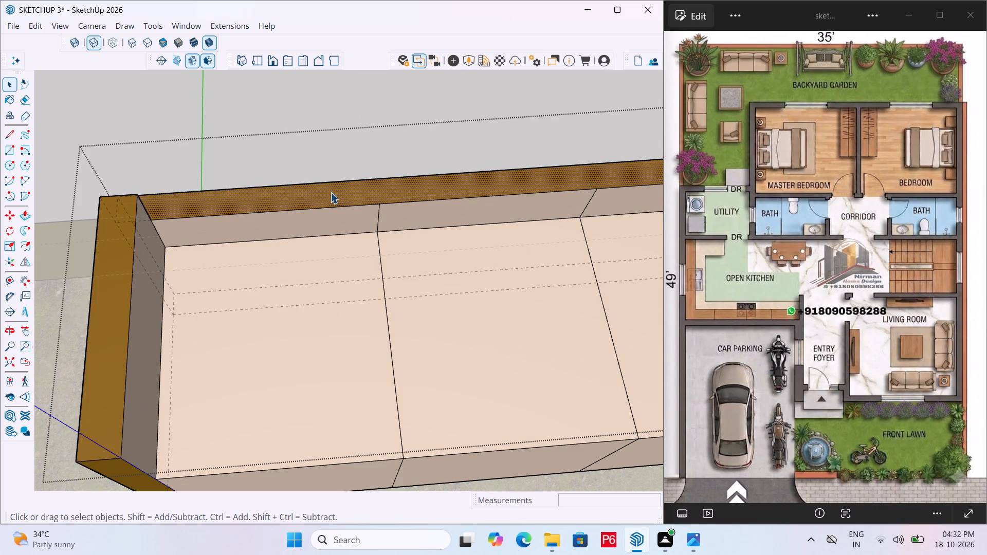
{"action": "key", "text": "p"}
{"action": "left_click", "coordinate": [331, 192]}
{"action": "left_click", "coordinate": [122, 244]}
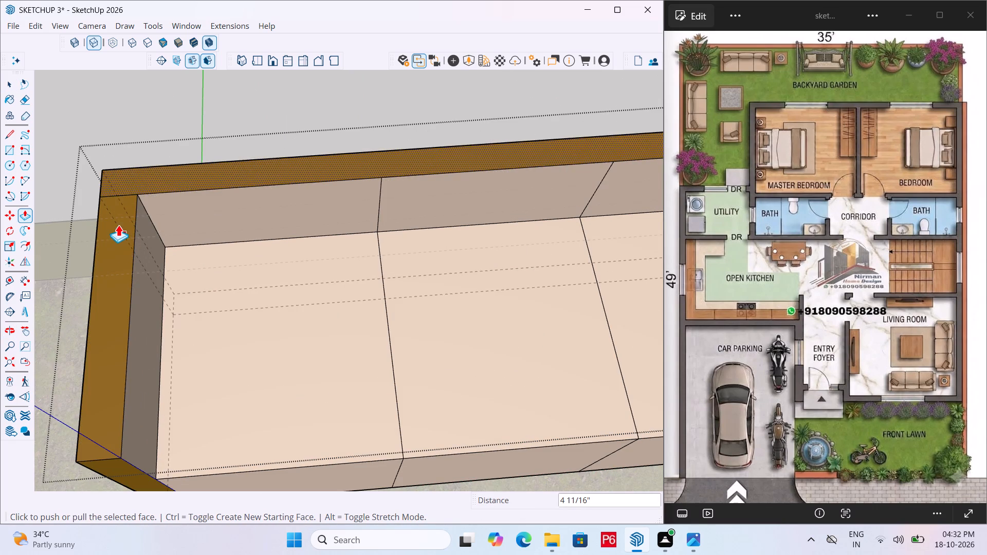
Repeat the 4 11/16" pull on the selected top face of the back frame.
{"action": "scroll", "coordinate": [114, 180], "scroll_direction": "down", "scroll_amount": 5}
{"action": "scroll", "coordinate": [648, 214], "scroll_direction": "up", "scroll_amount": 5}
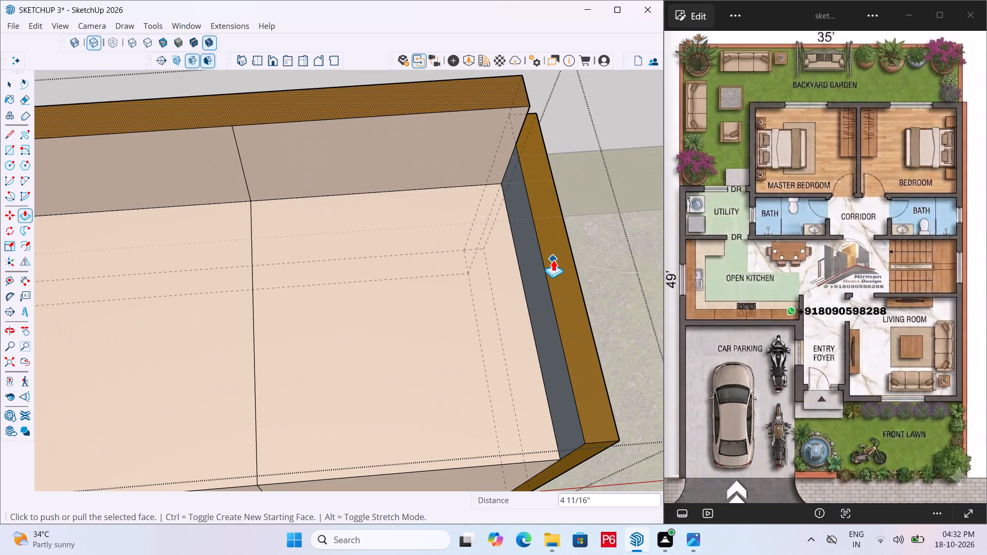
{"action": "double_click", "coordinate": [553, 260]}
{"action": "key", "text": "Escape"}
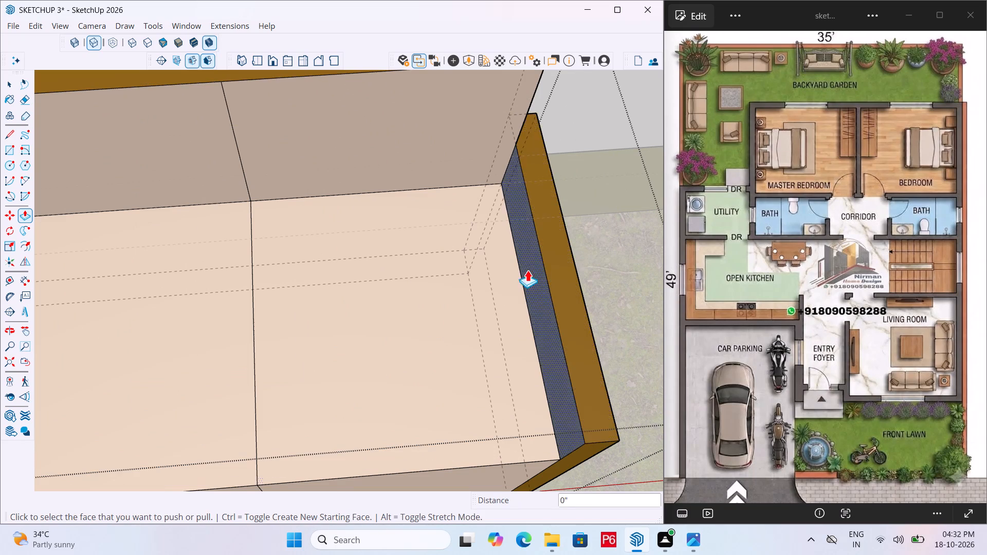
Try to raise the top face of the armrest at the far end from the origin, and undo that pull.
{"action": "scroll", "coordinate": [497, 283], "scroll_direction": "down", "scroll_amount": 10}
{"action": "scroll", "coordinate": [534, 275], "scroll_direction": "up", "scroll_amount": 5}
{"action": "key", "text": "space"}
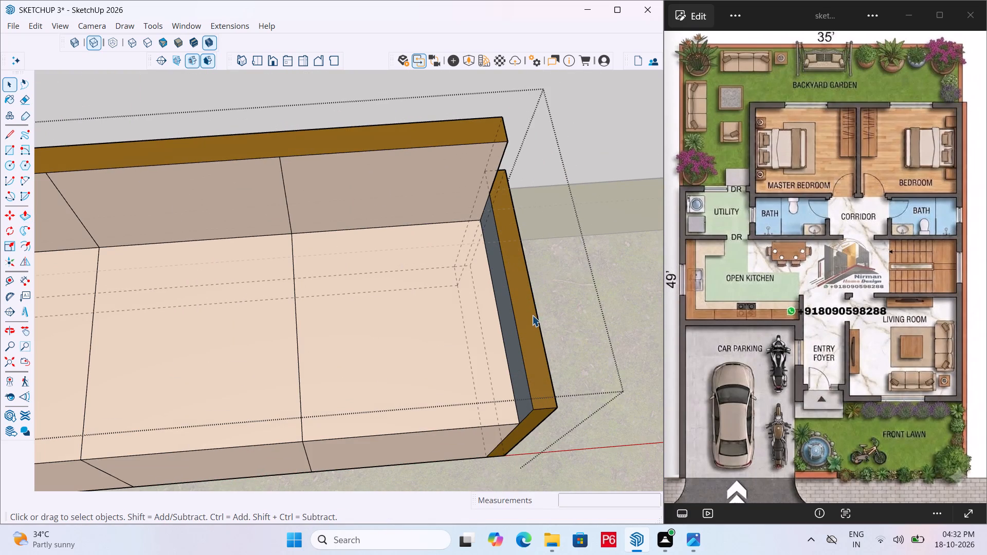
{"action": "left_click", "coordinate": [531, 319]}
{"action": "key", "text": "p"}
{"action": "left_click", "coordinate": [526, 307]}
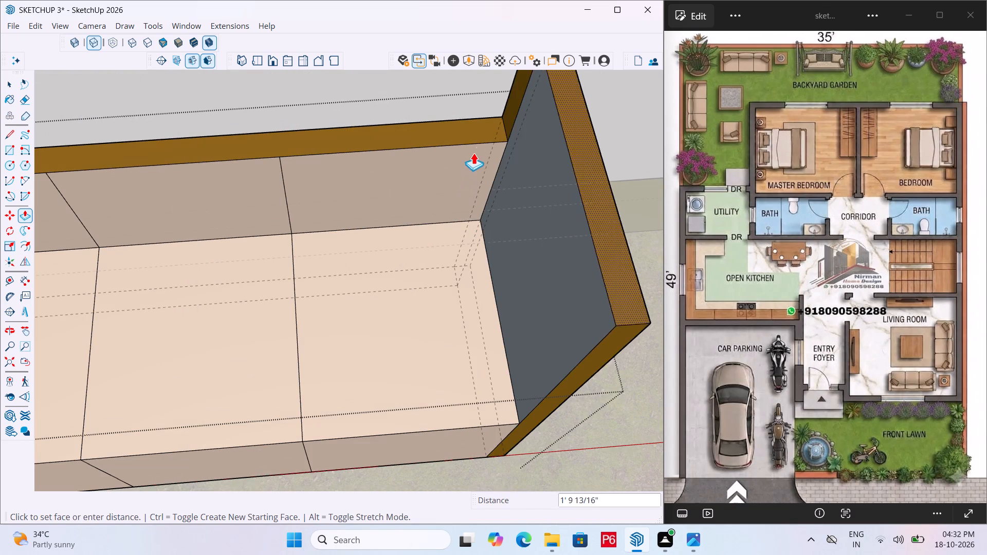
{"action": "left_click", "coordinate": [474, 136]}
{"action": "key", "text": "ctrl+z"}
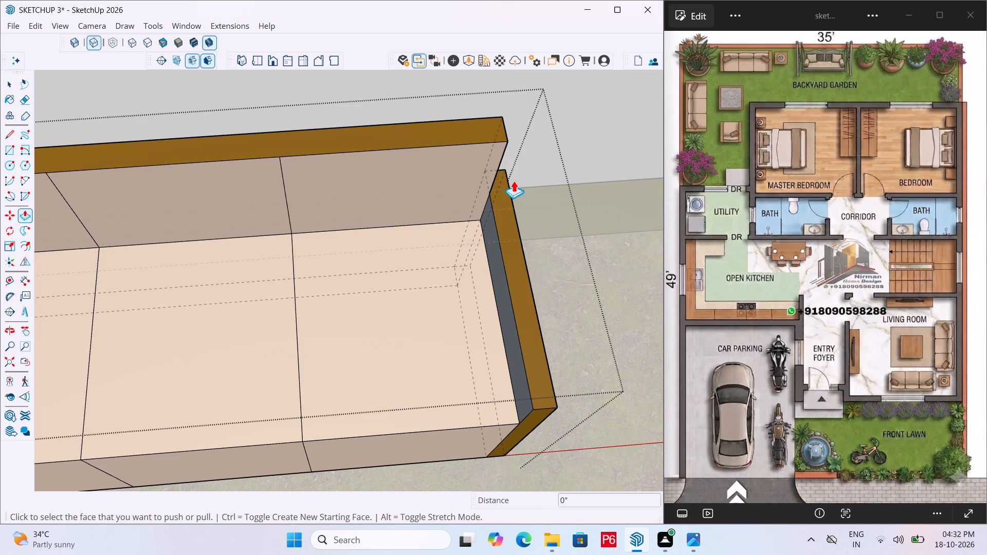
Raise the top face of the armrest farthest from the origin until it is level with the back frame's top.
{"action": "left_click", "coordinate": [516, 237]}
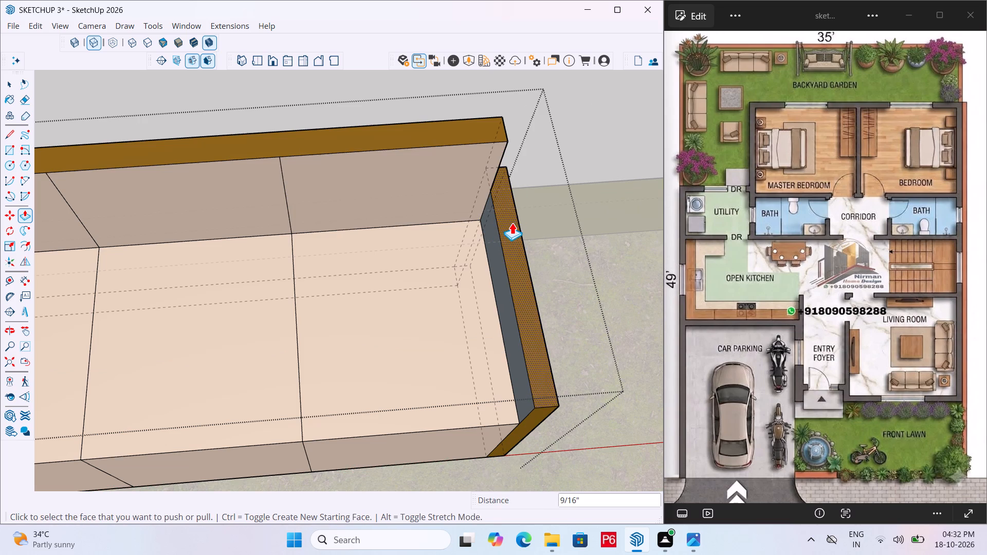
{"action": "left_click", "coordinate": [512, 223]}
{"action": "left_click", "coordinate": [481, 144]}
{"action": "scroll", "coordinate": [473, 151], "scroll_direction": "down", "scroll_amount": 10}
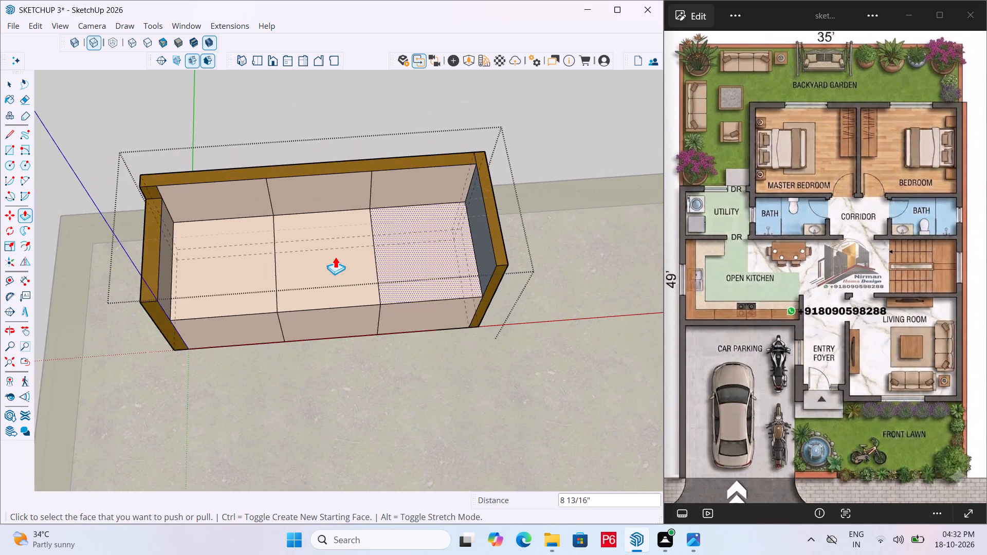
Undo the last raise of the armrest farthest from the origin.
{"action": "middle_click_drag", "start_coordinate": [293, 261], "coordinate": [381, 172]}
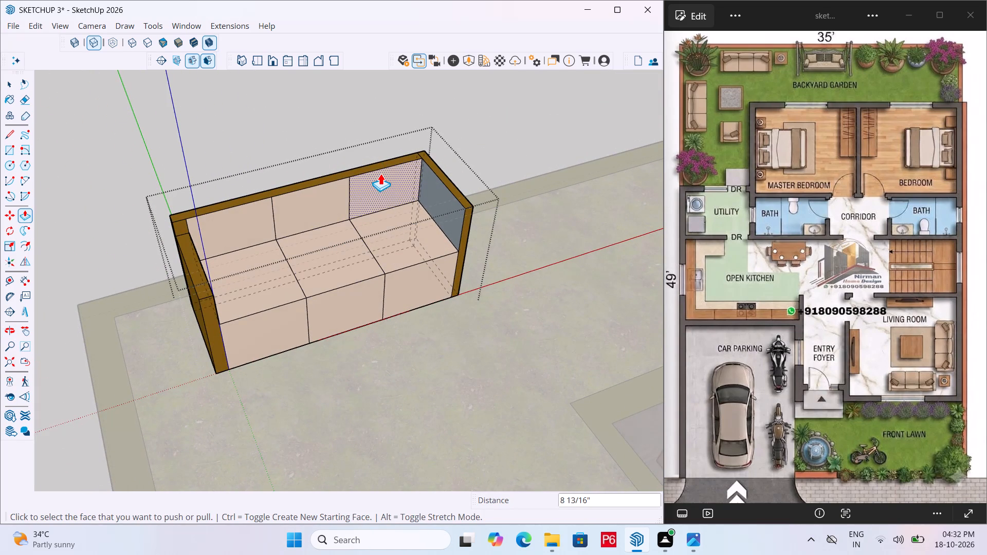
{"action": "key", "text": "ctrl+z"}
Sample D07_Ochre_Flame from the sofa frame and paint the inner face of the armrest farthest from the origin with it.
{"action": "middle_click_drag", "start_coordinate": [351, 276], "coordinate": [161, 262]}
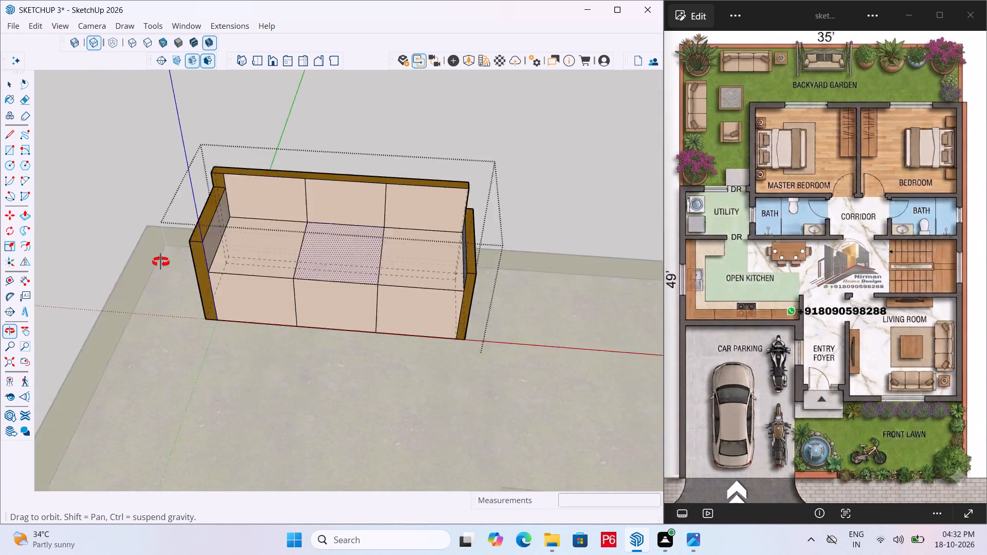
{"action": "middle_click_drag", "start_coordinate": [161, 262], "coordinate": [218, 242]}
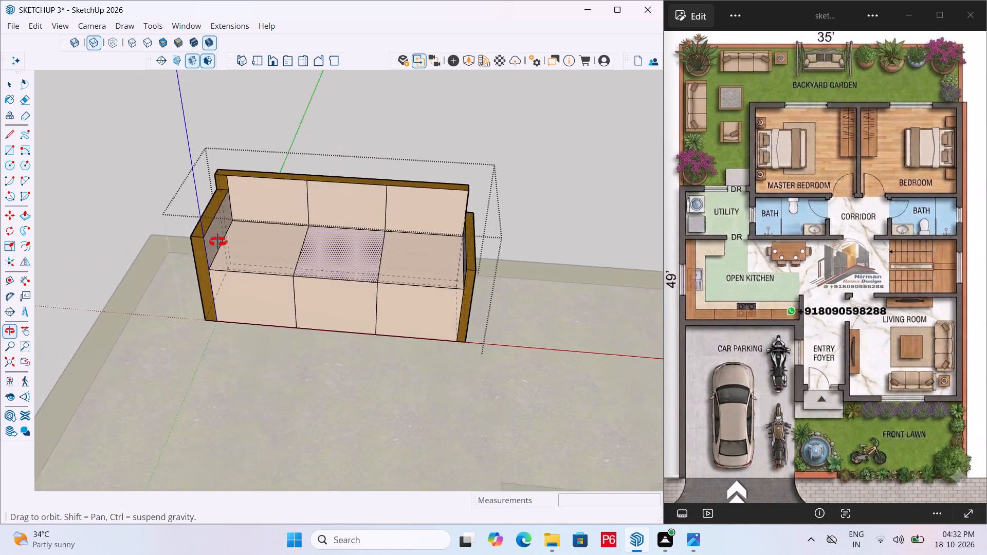
{"action": "middle_click_drag", "start_coordinate": [218, 242], "coordinate": [438, 214]}
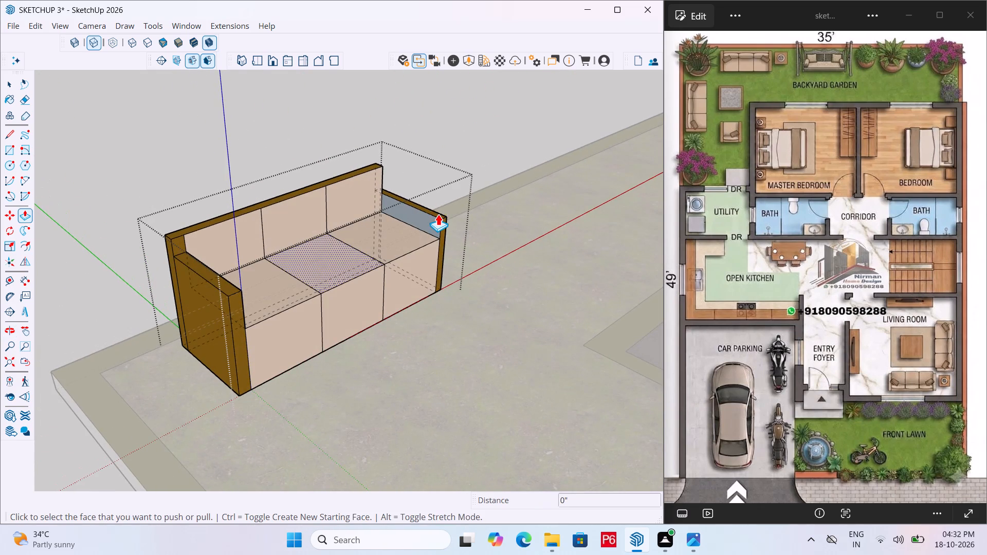
{"action": "key", "text": "b"}
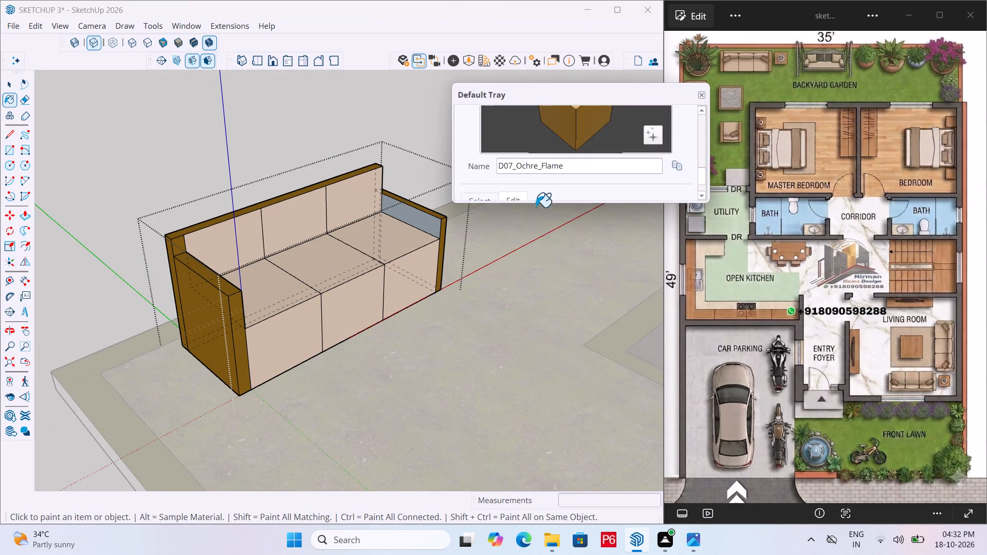
{"action": "scroll", "coordinate": [545, 169], "scroll_direction": "down", "scroll_amount": 2}
{"action": "scroll", "coordinate": [537, 142], "scroll_direction": "up", "scroll_amount": 1}
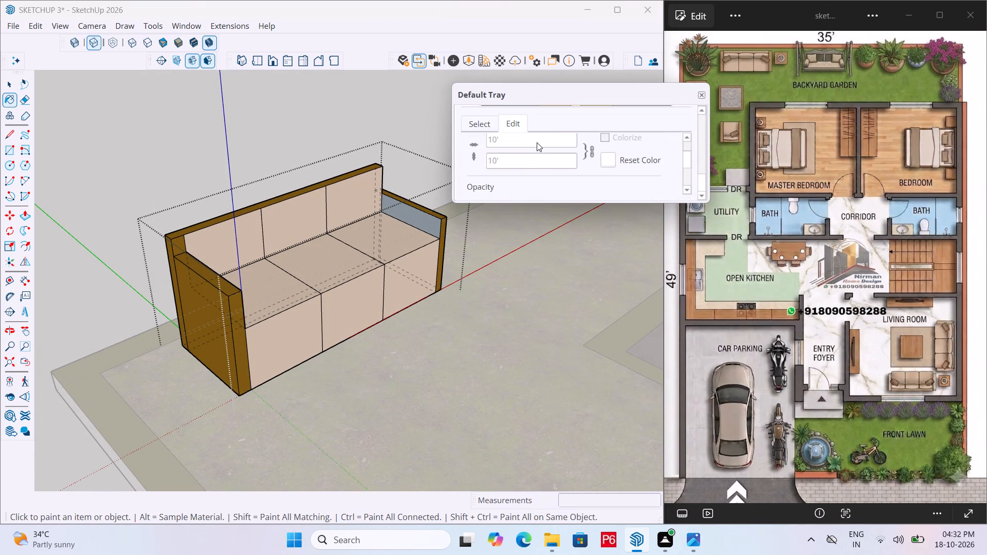
{"action": "scroll", "coordinate": [608, 132], "scroll_direction": "up", "scroll_amount": 6}
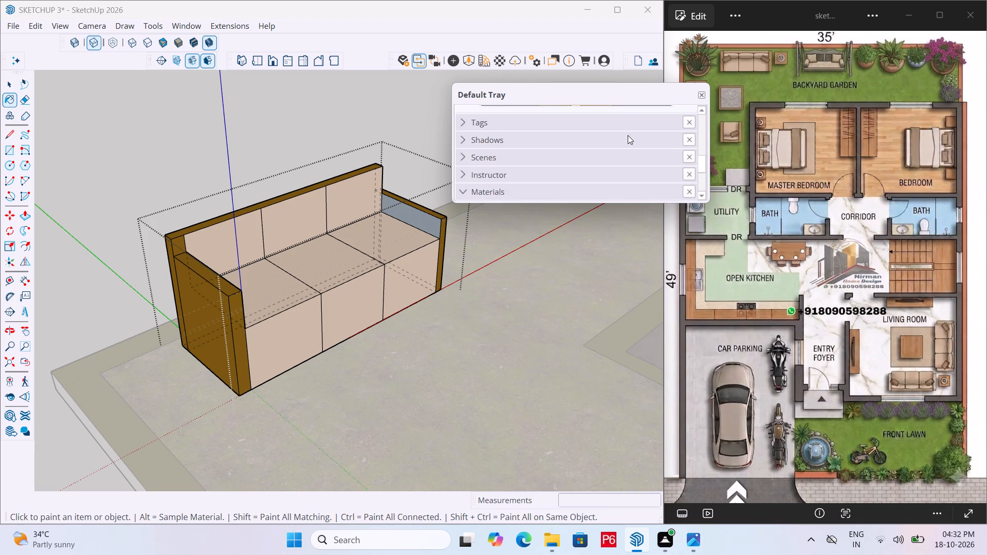
{"action": "scroll", "coordinate": [634, 131], "scroll_direction": "up", "scroll_amount": 2}
{"action": "scroll", "coordinate": [636, 129], "scroll_direction": "down", "scroll_amount": 4}
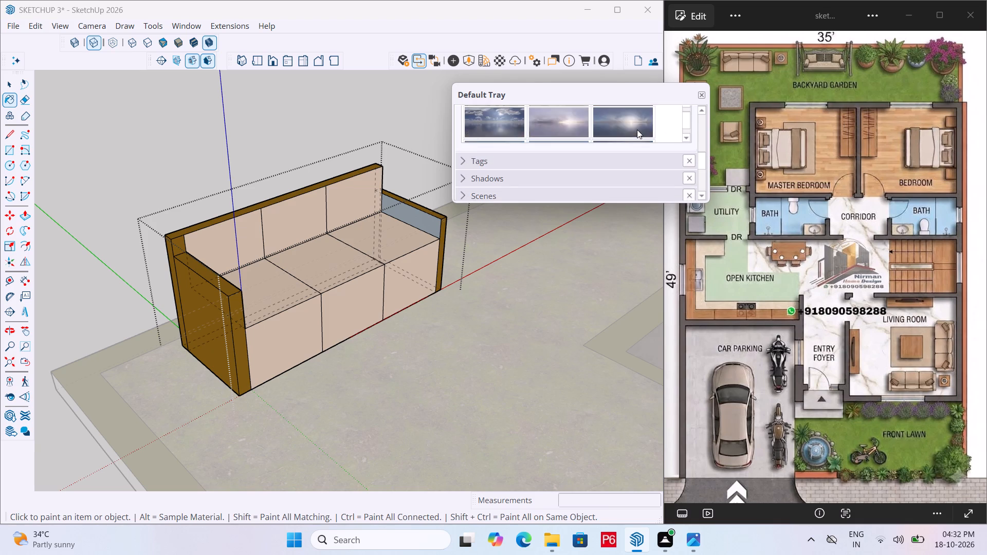
{"action": "scroll", "coordinate": [640, 139], "scroll_direction": "down", "scroll_amount": 7}
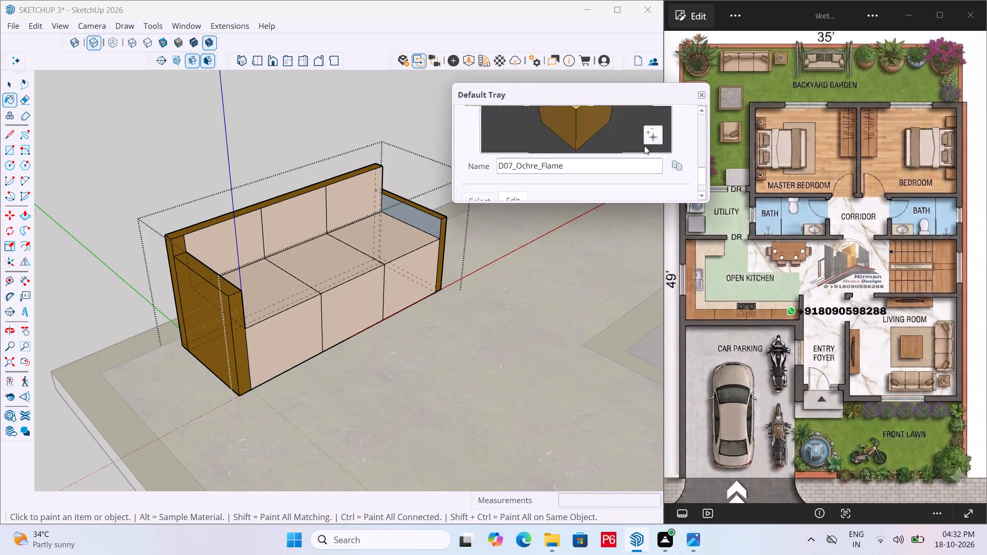
{"action": "scroll", "coordinate": [644, 145], "scroll_direction": "down", "scroll_amount": 2}
{"action": "left_click", "coordinate": [488, 125]}
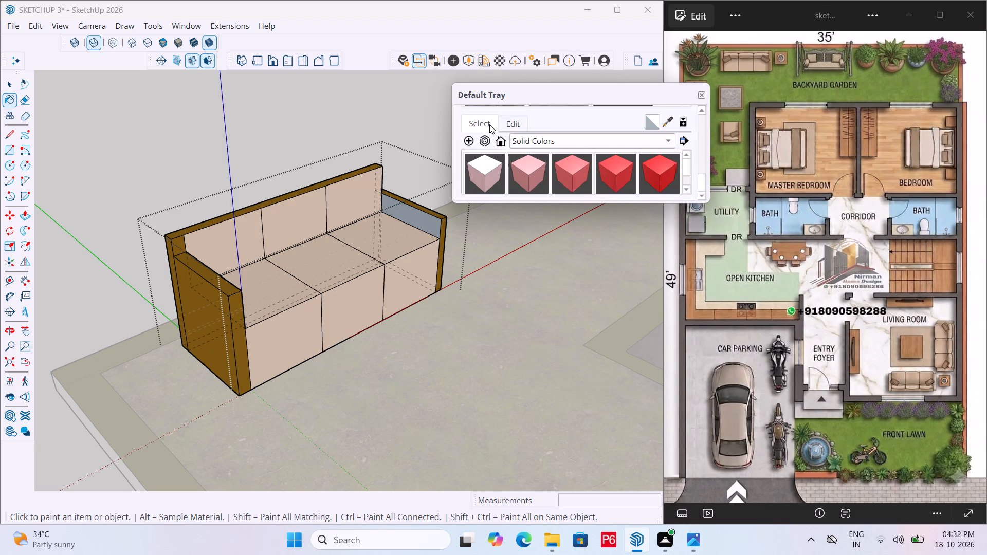
{"action": "left_click", "coordinate": [671, 119]}
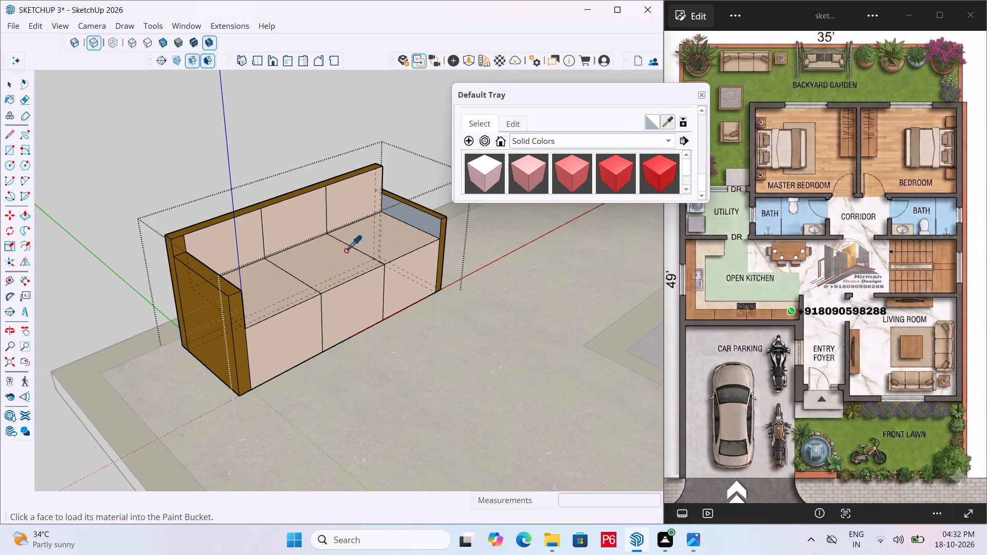
{"action": "left_click", "coordinate": [214, 298]}
{"action": "left_click", "coordinate": [418, 216]}
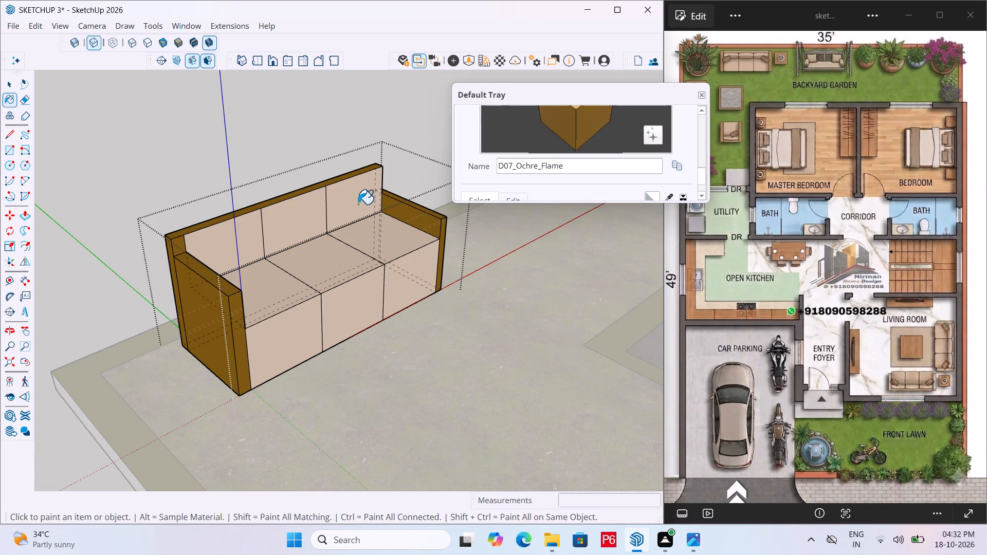
Paint the inner face of the armrest nearest the origin and the three backrest panels D07_Ochre_Flame, and close the sofa group.
{"action": "scroll", "coordinate": [345, 222], "scroll_direction": "down", "scroll_amount": 2}
{"action": "middle_click_drag", "start_coordinate": [344, 226], "coordinate": [0, 239]}
{"action": "scroll", "coordinate": [334, 212], "scroll_direction": "up", "scroll_amount": 3}
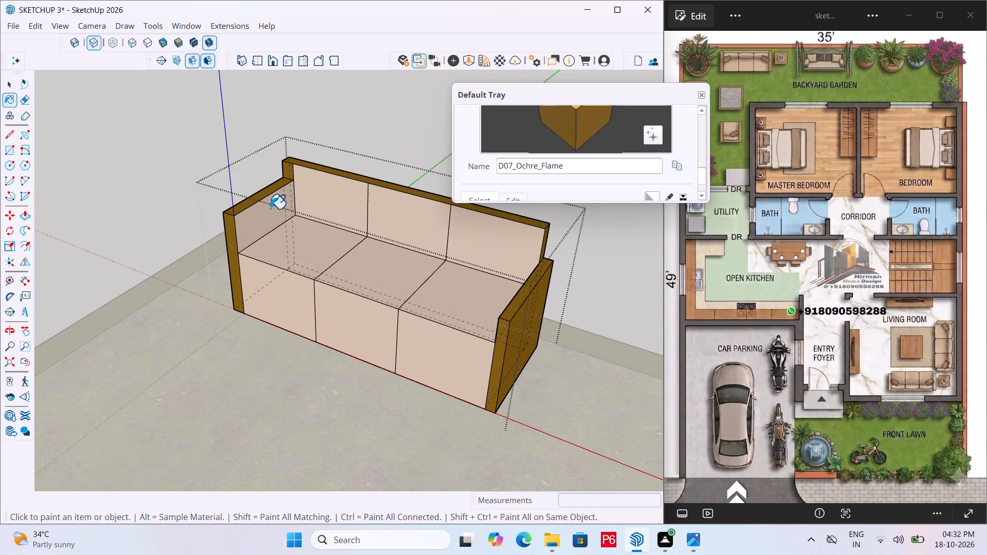
{"action": "left_click", "coordinate": [270, 209]}
{"action": "middle_click_drag", "start_coordinate": [268, 227], "coordinate": [414, 217]}
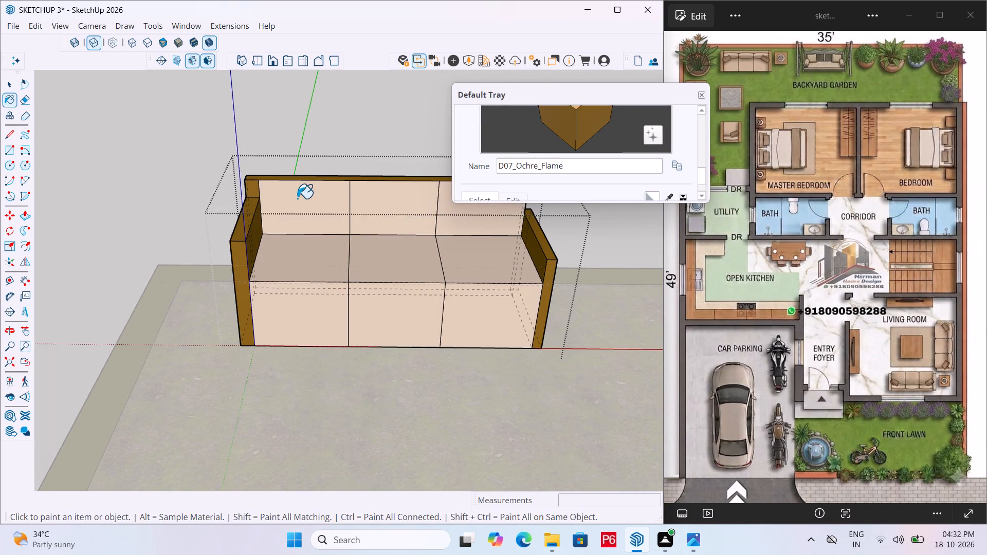
{"action": "left_click_drag", "start_coordinate": [297, 198], "coordinate": [315, 199]}
{"action": "left_click_drag", "start_coordinate": [368, 201], "coordinate": [390, 201]}
{"action": "left_click", "coordinate": [448, 202]}
{"action": "scroll", "coordinate": [167, 277], "scroll_direction": "down", "scroll_amount": 5}
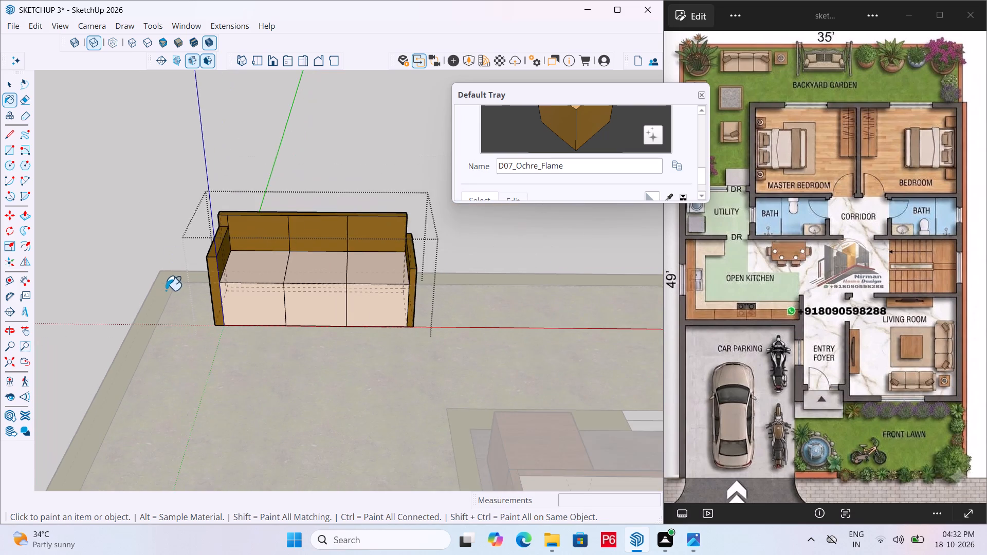
{"action": "middle_click_drag", "start_coordinate": [189, 290], "coordinate": [327, 331]}
{"action": "key", "text": "space"}
{"action": "left_click", "coordinate": [379, 175]}
Save the model with the repainted sofa.
{"action": "middle_click_drag", "start_coordinate": [290, 301], "coordinate": [209, 310]}
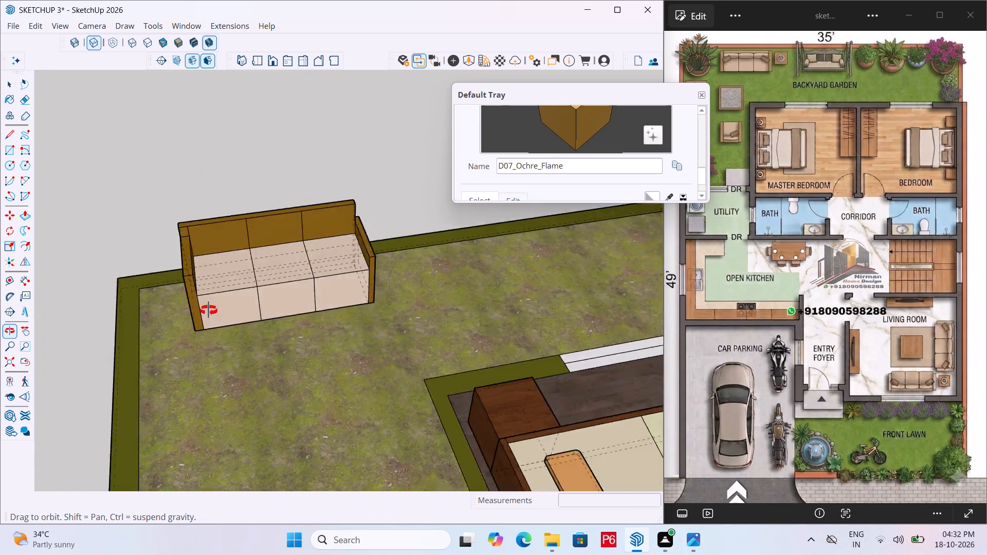
{"action": "middle_click_drag", "start_coordinate": [209, 310], "coordinate": [326, 465]}
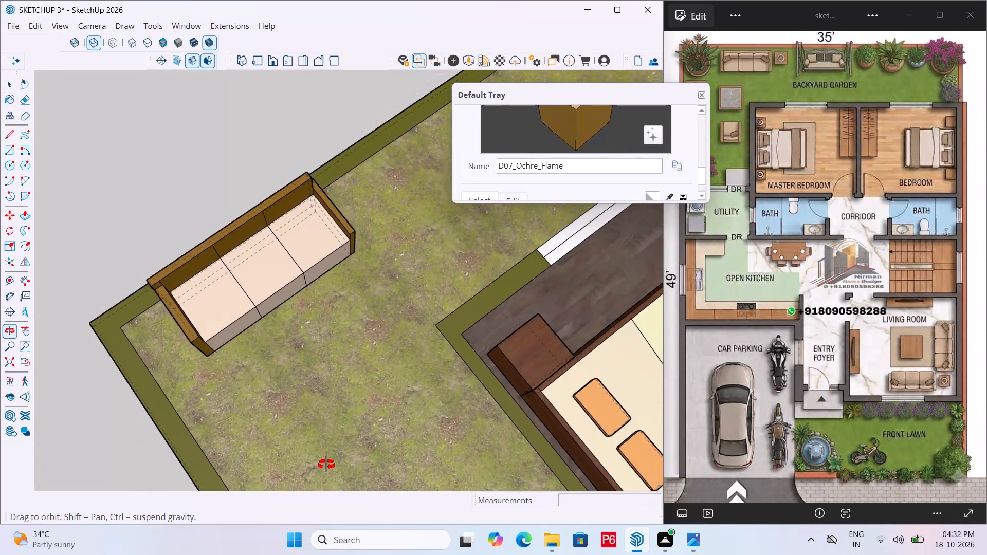
{"action": "middle_click_drag", "start_coordinate": [326, 465], "coordinate": [145, 428]}
{"action": "middle_click_drag", "start_coordinate": [141, 425], "coordinate": [132, 415]}
{"action": "key", "text": "ctrl+s"}
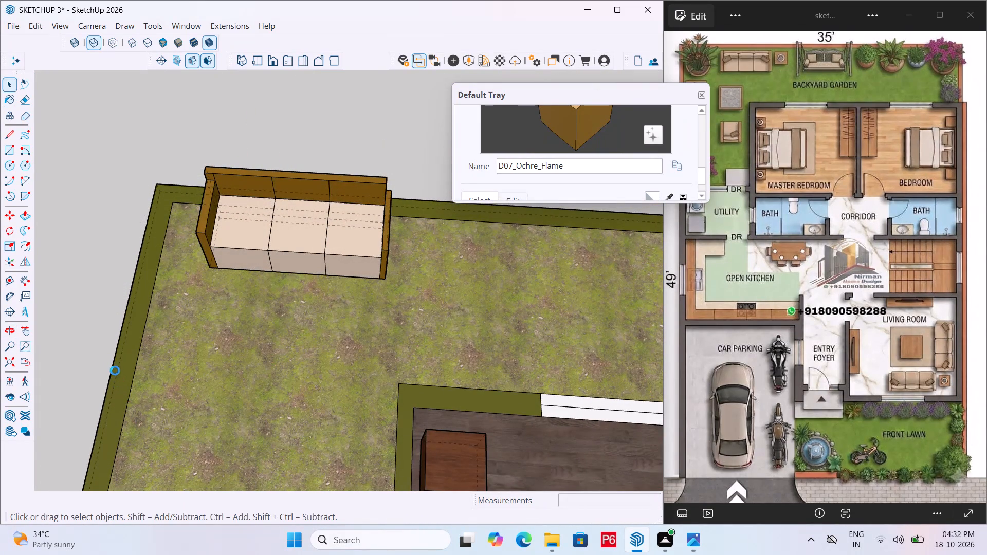
{"action": "key", "text": "ctrl+s"}
{"action": "key", "text": "ctrl+s"}
{"action": "key", "text": "ctrl+s"}
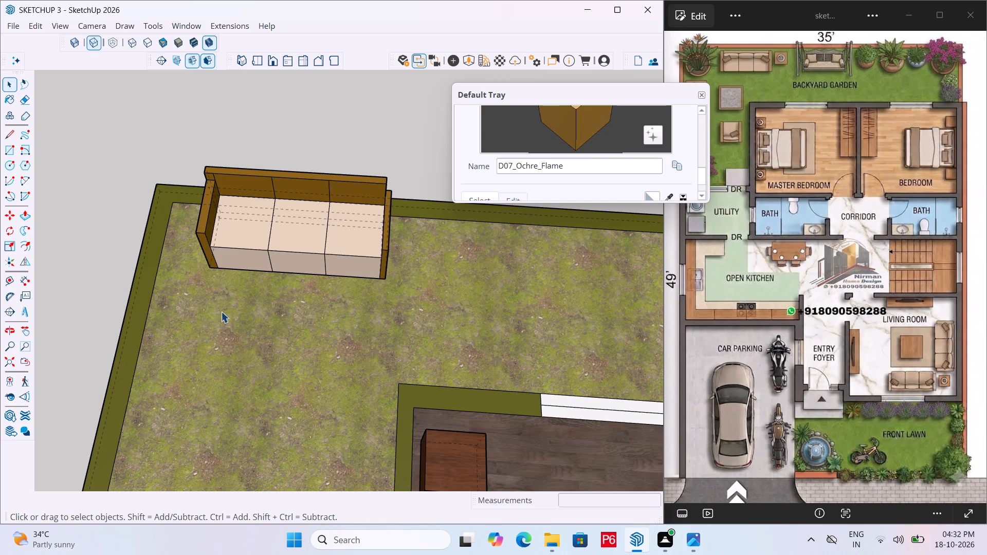
Examine the sofa's shape and colouring and its placement in the backyard garden relative to the whole house.
{"action": "middle_click_drag", "start_coordinate": [266, 268], "coordinate": [279, 229]}
{"action": "scroll", "coordinate": [336, 212], "scroll_direction": "up", "scroll_amount": 3}
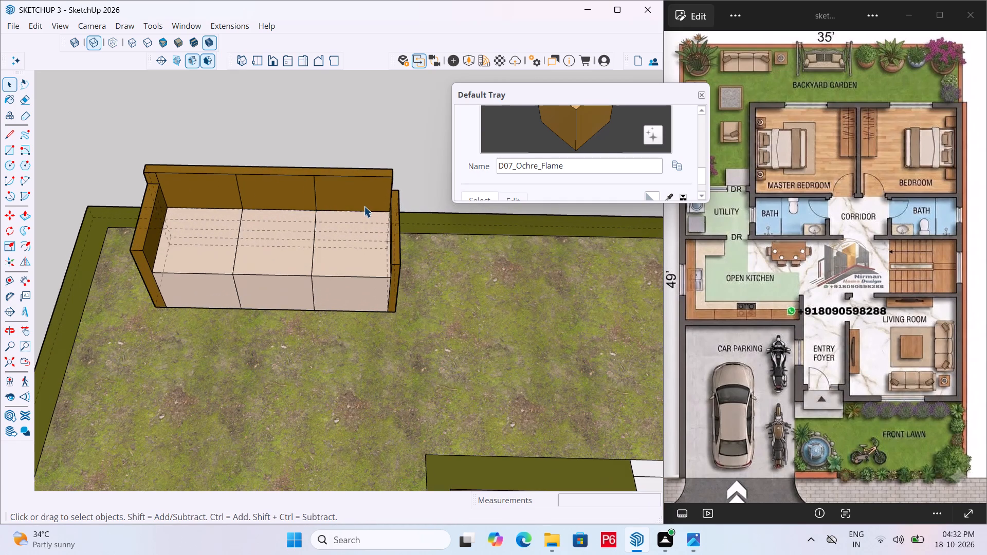
{"action": "scroll", "coordinate": [192, 250], "scroll_direction": "down", "scroll_amount": 3}
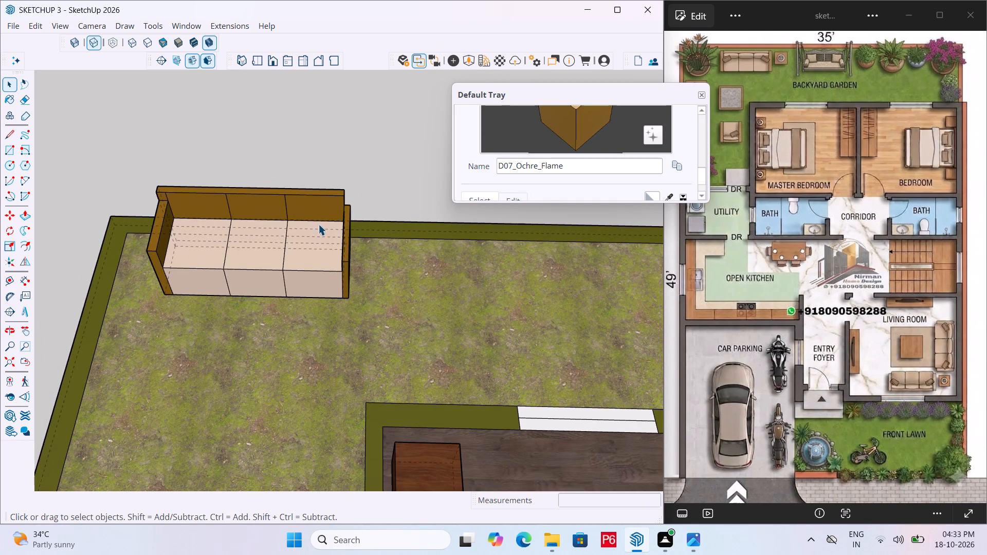
{"action": "middle_click_drag", "start_coordinate": [318, 224], "coordinate": [274, 206]}
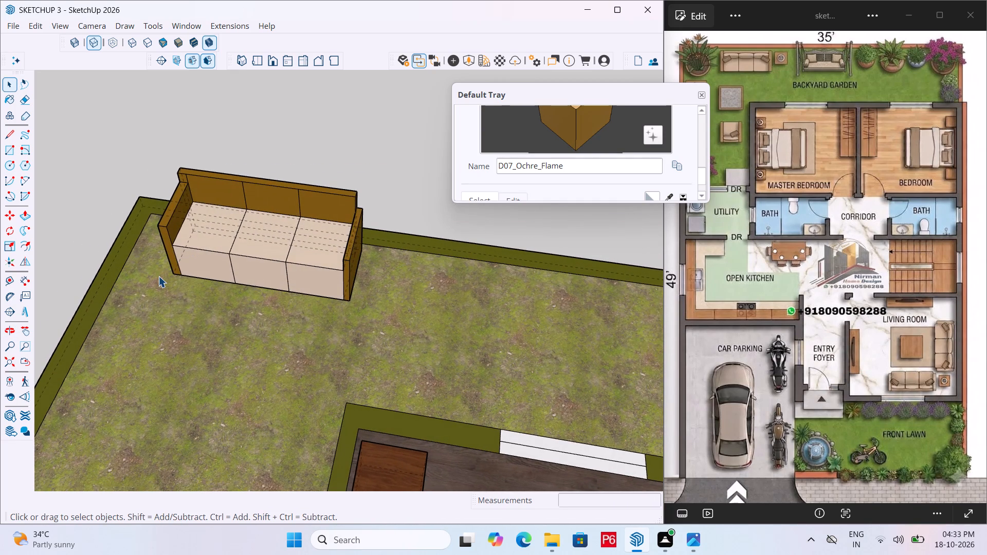
{"action": "scroll", "coordinate": [158, 276], "scroll_direction": "down", "scroll_amount": 5}
{"action": "scroll", "coordinate": [335, 270], "scroll_direction": "up", "scroll_amount": 5}
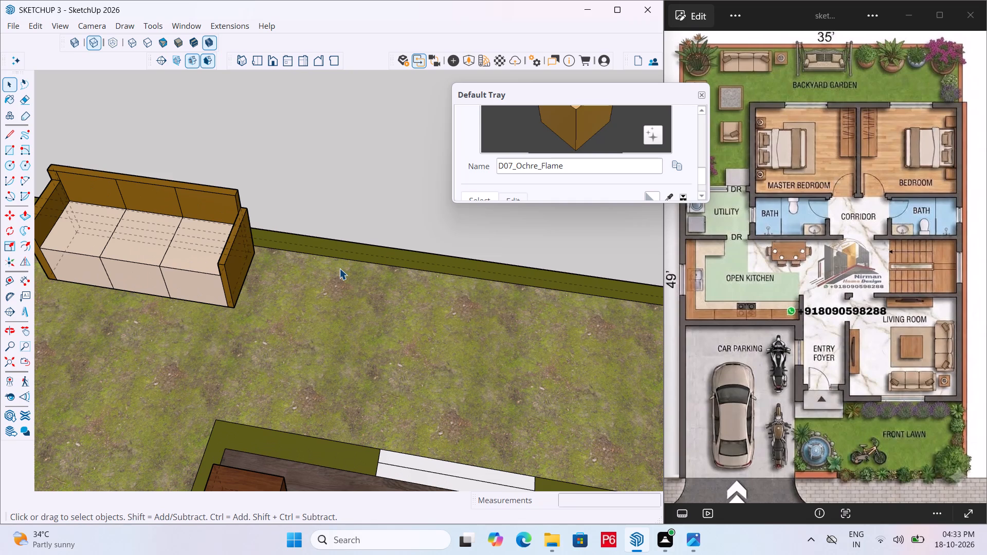
{"action": "key", "text": "r"}
{"action": "key", "text": "space"}
{"action": "double_click", "coordinate": [314, 187]}
{"action": "scroll", "coordinate": [279, 129], "scroll_direction": "down", "scroll_amount": 5}
{"action": "scroll", "coordinate": [234, 185], "scroll_direction": "down", "scroll_amount": 11}
{"action": "middle_click_drag", "start_coordinate": [175, 215], "coordinate": [356, 268]}
{"action": "double_click", "coordinate": [517, 276]}
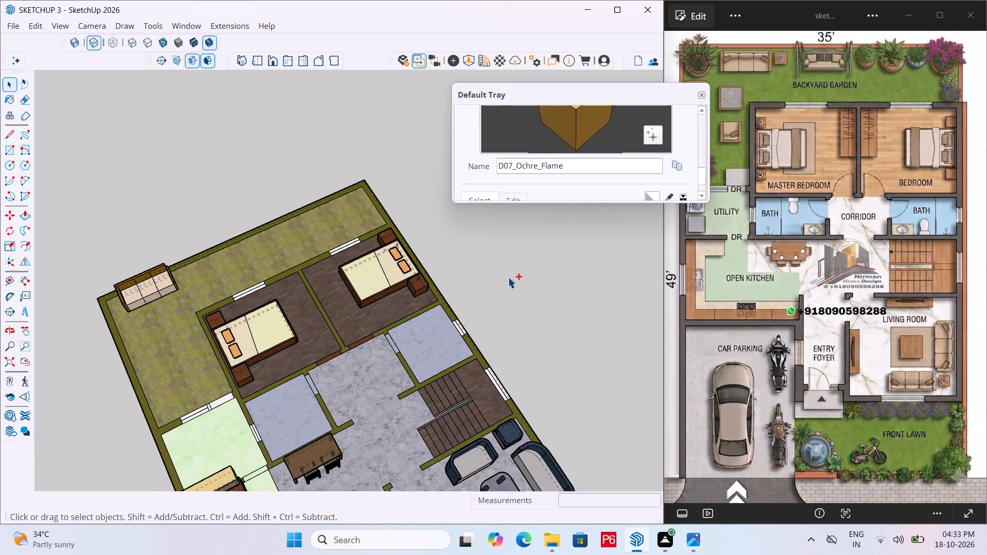
Save the model again.
{"action": "key", "text": "ctrl+s"}
{"action": "key", "text": "ctrl+s"}
{"action": "key", "text": "ctrl+s"}
Turn off the display of back edges in the model.
{"action": "middle_click_drag", "start_coordinate": [287, 292], "coordinate": [355, 176]}
{"action": "scroll", "coordinate": [240, 338], "scroll_direction": "up", "scroll_amount": 6}
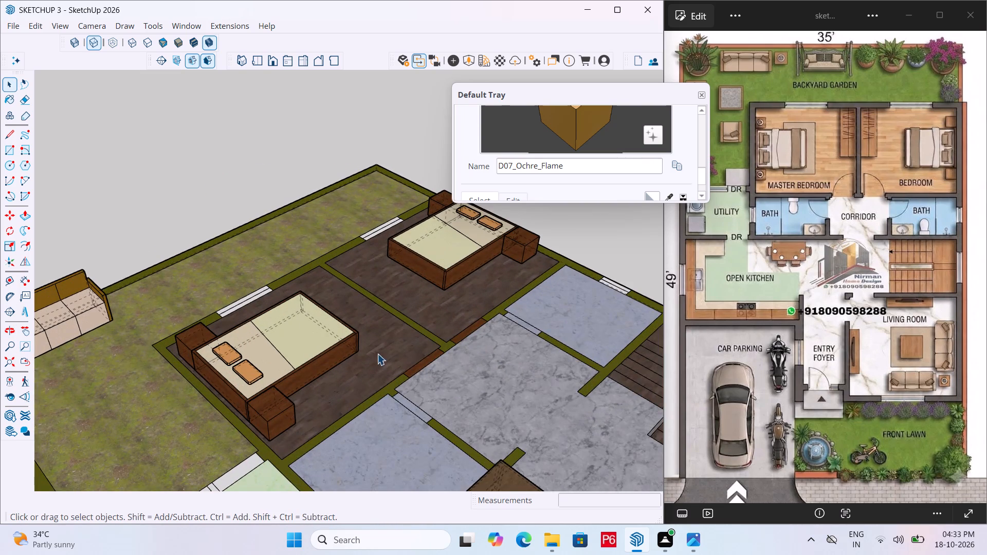
{"action": "scroll", "coordinate": [506, 349], "scroll_direction": "down", "scroll_amount": 5}
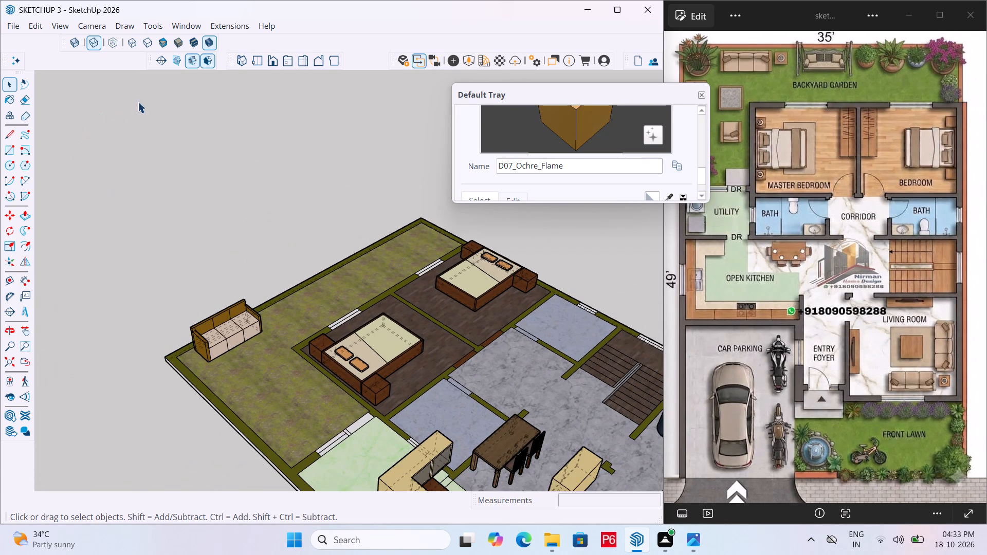
{"action": "left_click", "coordinate": [96, 43]}
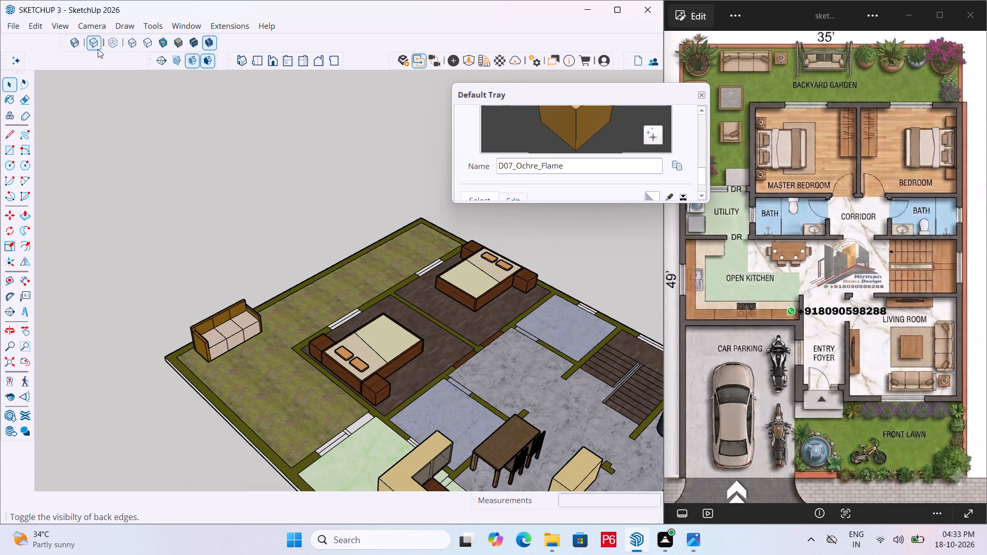
Open the sofa group and Push/Pull the outer side face of the armrest nearest the origin by 1 1/8".
{"action": "scroll", "coordinate": [261, 297], "scroll_direction": "up", "scroll_amount": 2}
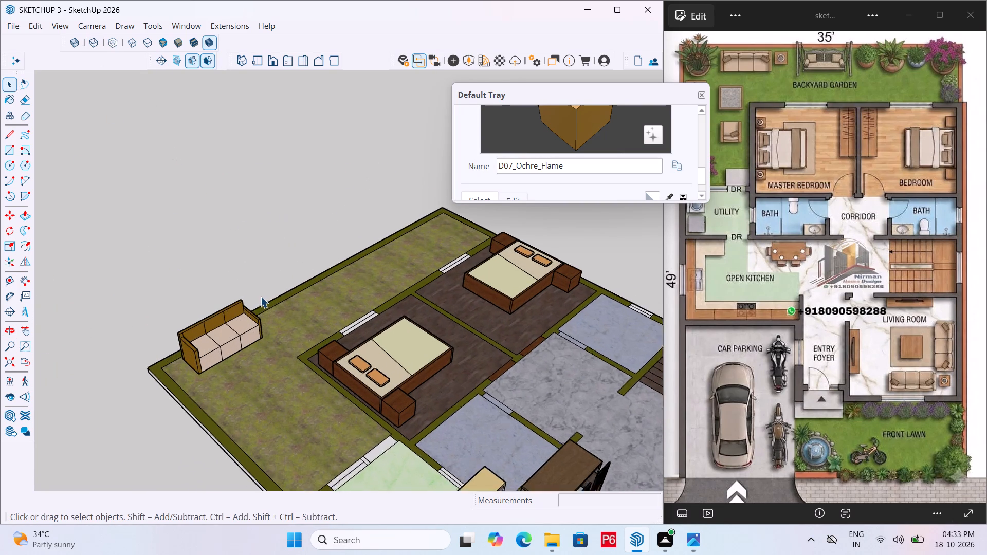
{"action": "scroll", "coordinate": [261, 297], "scroll_direction": "up", "scroll_amount": 3}
{"action": "middle_click_drag", "start_coordinate": [241, 332], "coordinate": [158, 325]}
{"action": "scroll", "coordinate": [147, 338], "scroll_direction": "up", "scroll_amount": 2}
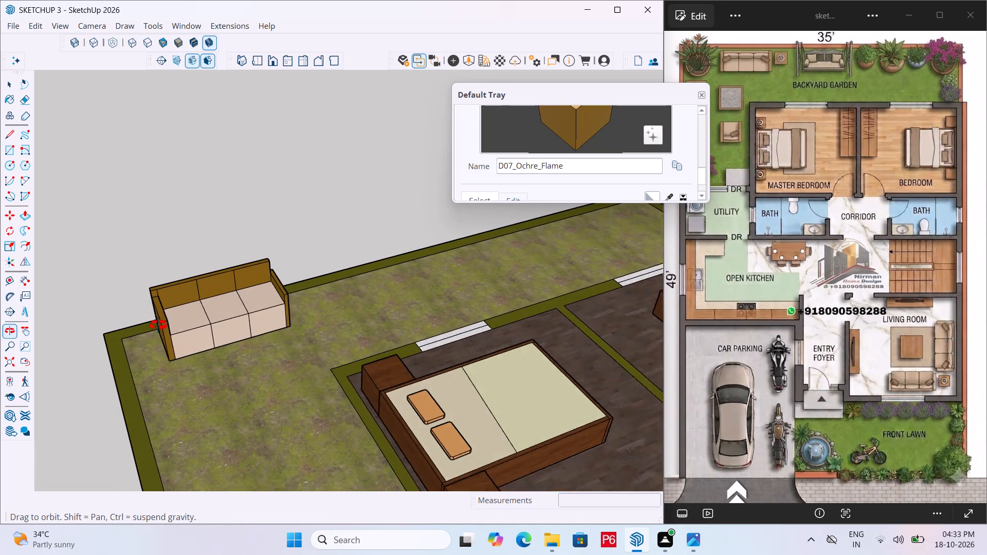
{"action": "scroll", "coordinate": [158, 325], "scroll_direction": "up", "scroll_amount": 2}
{"action": "middle_click_drag", "start_coordinate": [158, 325], "coordinate": [159, 324]}
{"action": "scroll", "coordinate": [155, 334], "scroll_direction": "up", "scroll_amount": 4}
{"action": "middle_click_drag", "start_coordinate": [194, 331], "coordinate": [215, 324]}
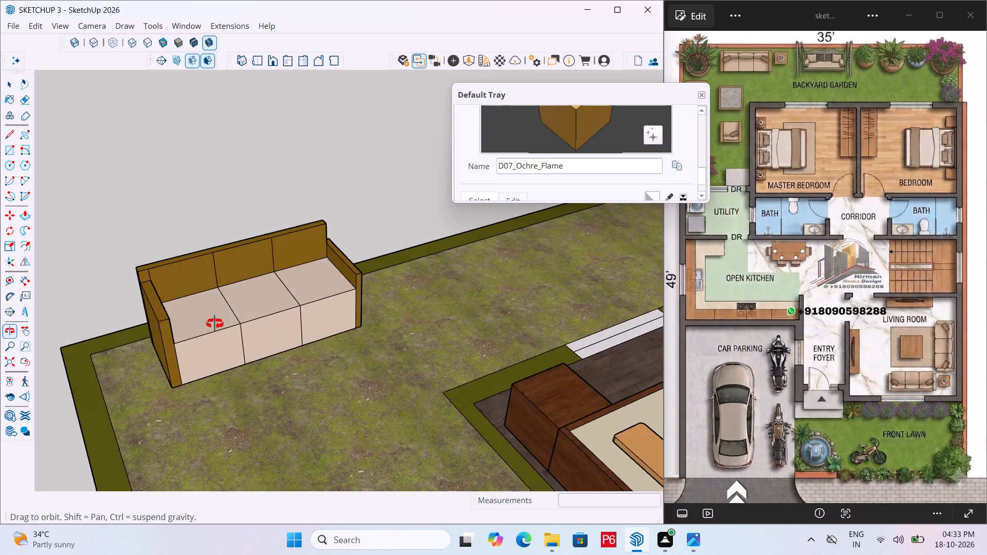
{"action": "middle_click_drag", "start_coordinate": [215, 324], "coordinate": [336, 294]}
{"action": "left_click", "coordinate": [174, 367]}
{"action": "double_click", "coordinate": [168, 371]}
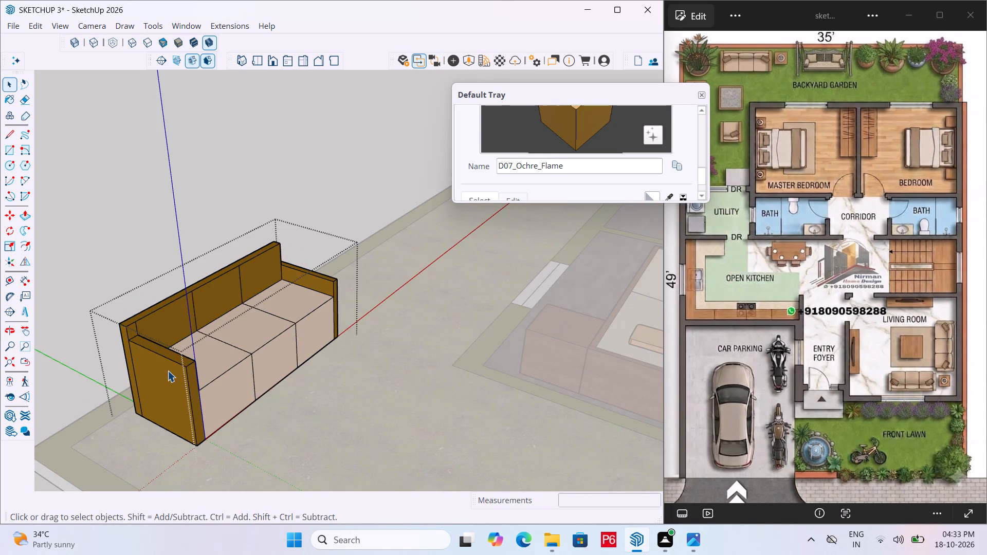
{"action": "left_click", "coordinate": [162, 373]}
{"action": "key", "text": "p"}
{"action": "left_click", "coordinate": [162, 373]}
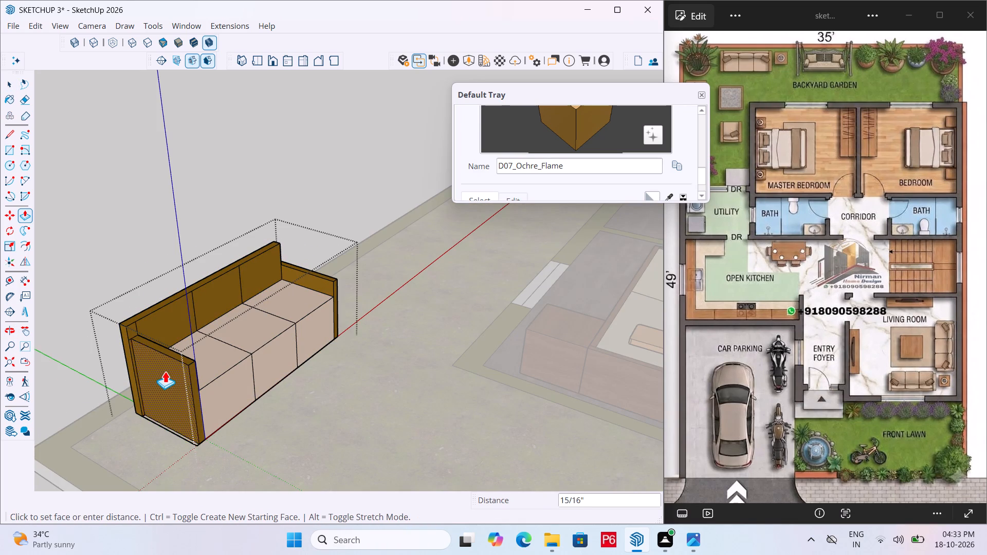
{"action": "left_click", "coordinate": [167, 373]}
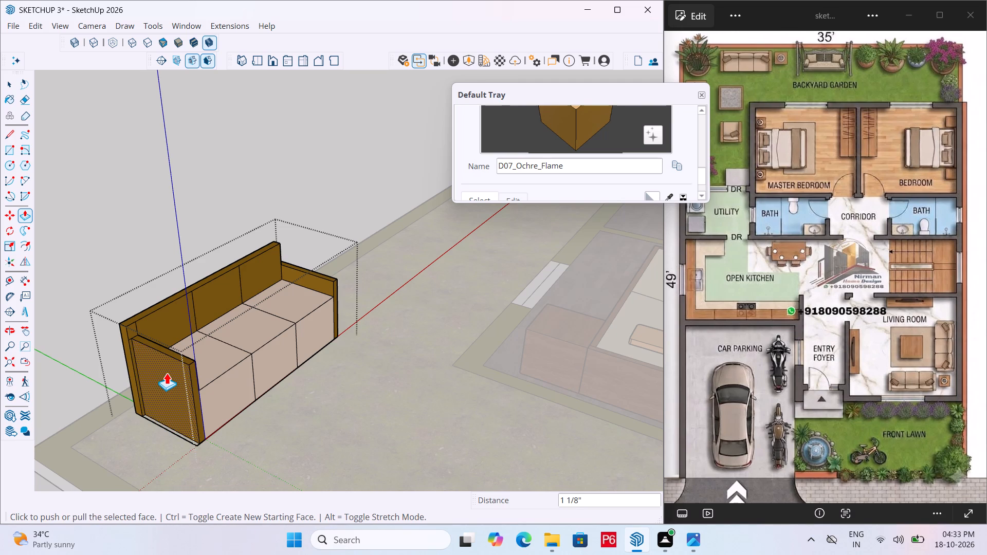
Push/Pull the backrest's end face beside the armrest nearest the origin by 1 1/8", flush with that armrest's outer side.
{"action": "scroll", "coordinate": [153, 374], "scroll_direction": "up", "scroll_amount": 2}
{"action": "middle_click_drag", "start_coordinate": [153, 374], "coordinate": [28, 501]}
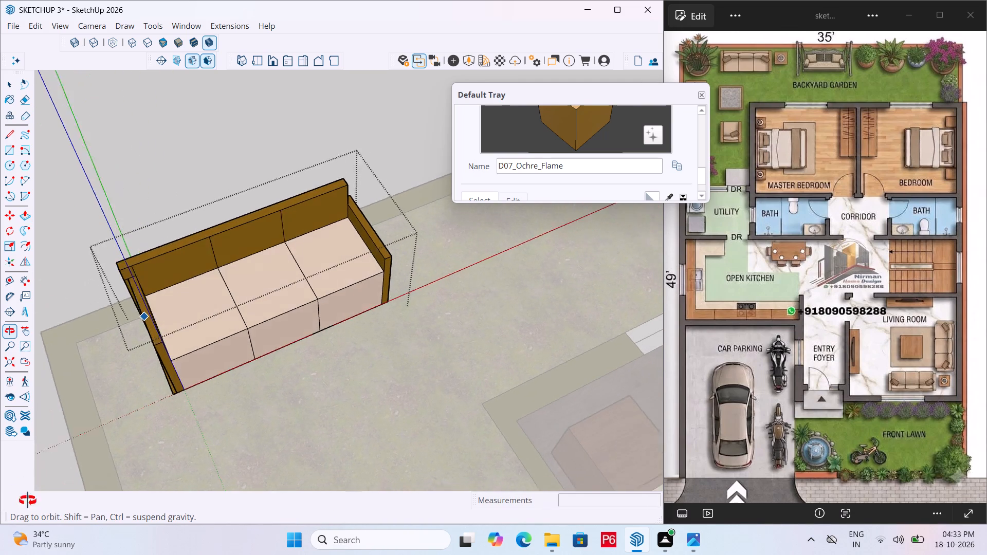
{"action": "middle_click_drag", "start_coordinate": [28, 501], "coordinate": [270, 400]}
{"action": "scroll", "coordinate": [228, 404], "scroll_direction": "up", "scroll_amount": 3}
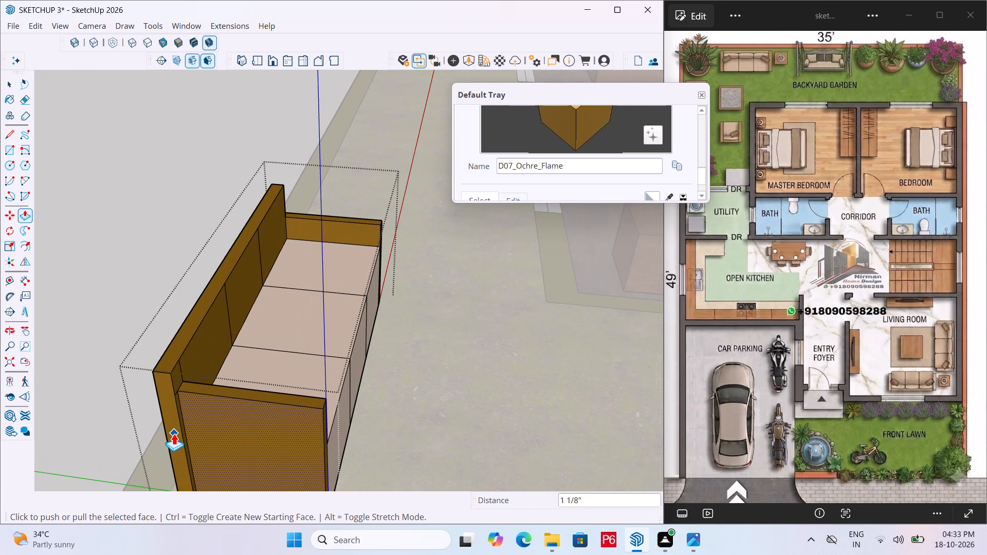
{"action": "key", "text": "space"}
{"action": "left_click", "coordinate": [174, 433]}
{"action": "key", "text": "p"}
{"action": "left_click", "coordinate": [174, 430]}
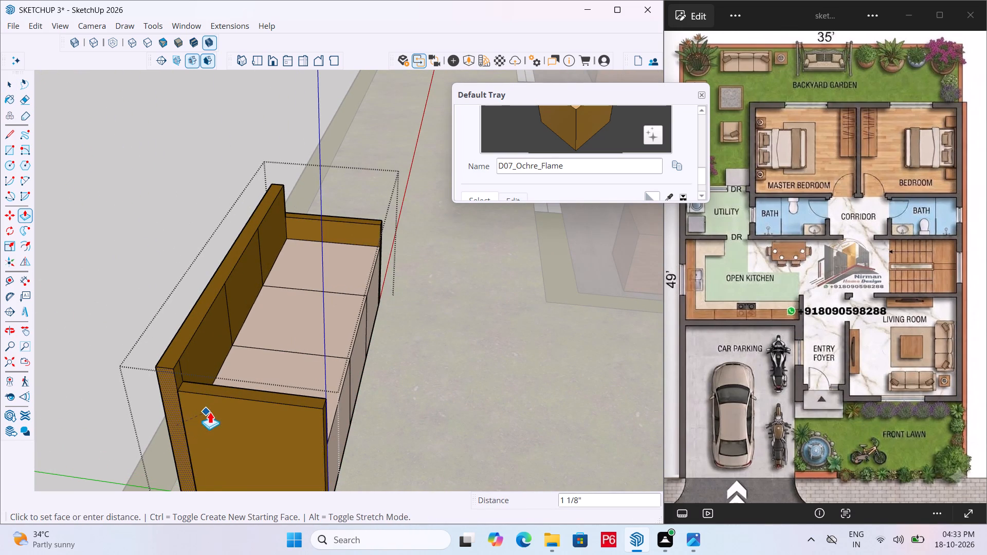
{"action": "left_click", "coordinate": [210, 411]}
Save the model.
{"action": "scroll", "coordinate": [194, 346], "scroll_direction": "down", "scroll_amount": 5}
{"action": "key", "text": "ctrl+s"}
{"action": "key", "text": "ctrl+s"}
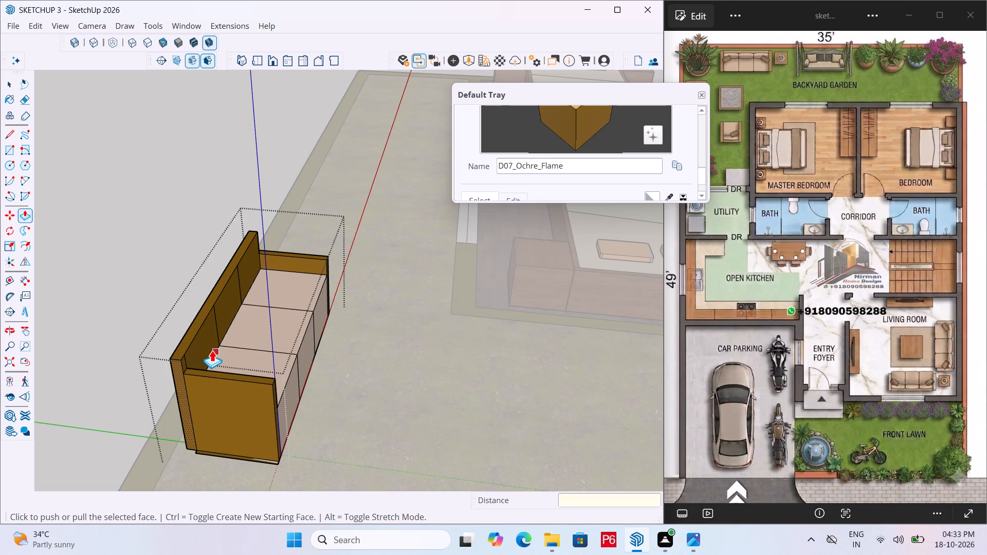
{"action": "key", "text": "ctrl+s"}
{"action": "key", "text": "ctrl+s"}
Erase the leftover edges of the thin ledge along the bottom of the armrest nearest the origin.
{"action": "middle_click_drag", "start_coordinate": [249, 430], "coordinate": [140, 444]}
{"action": "scroll", "coordinate": [135, 453], "scroll_direction": "up", "scroll_amount": 4}
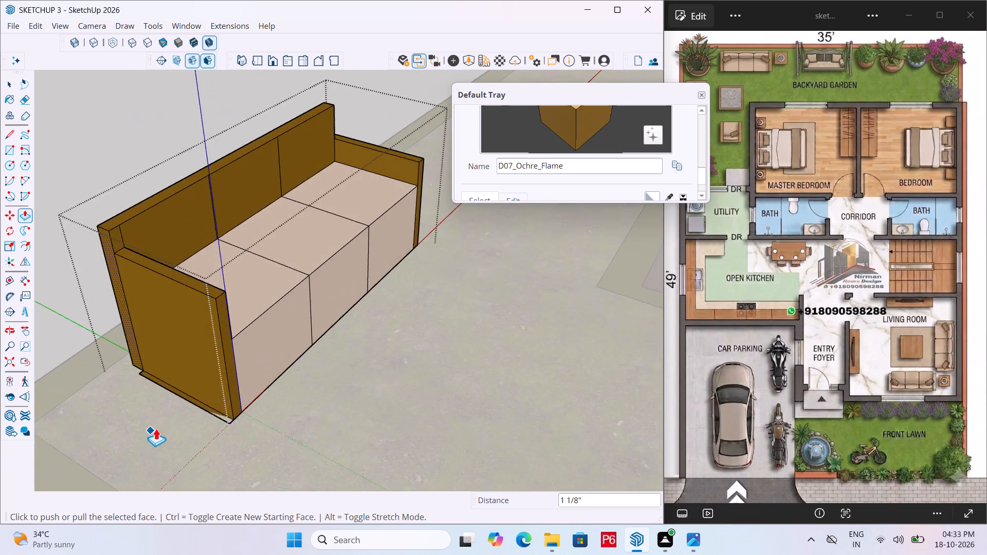
{"action": "scroll", "coordinate": [156, 428], "scroll_direction": "up", "scroll_amount": 10}
{"action": "key", "text": "e"}
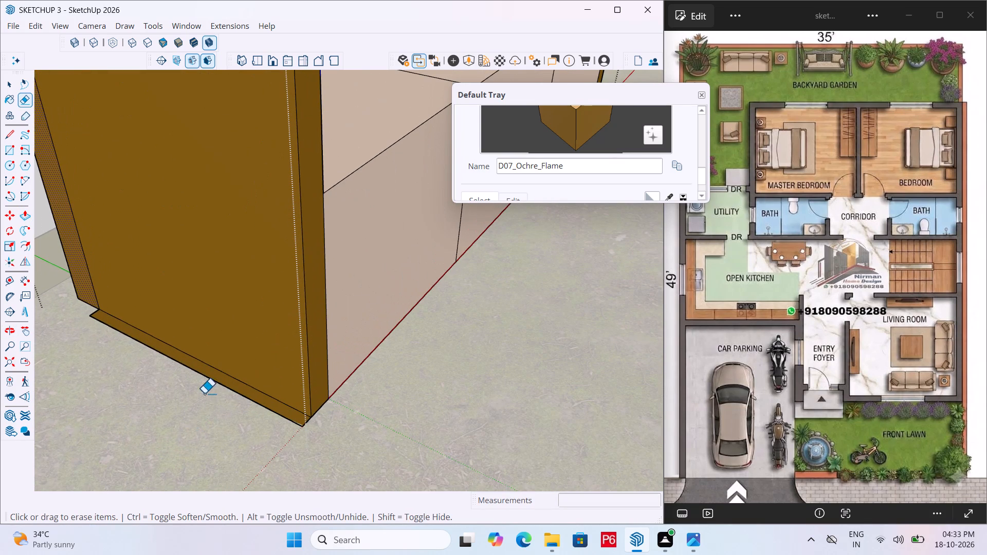
{"action": "left_click", "coordinate": [198, 375]}
{"action": "left_click", "coordinate": [88, 314]}
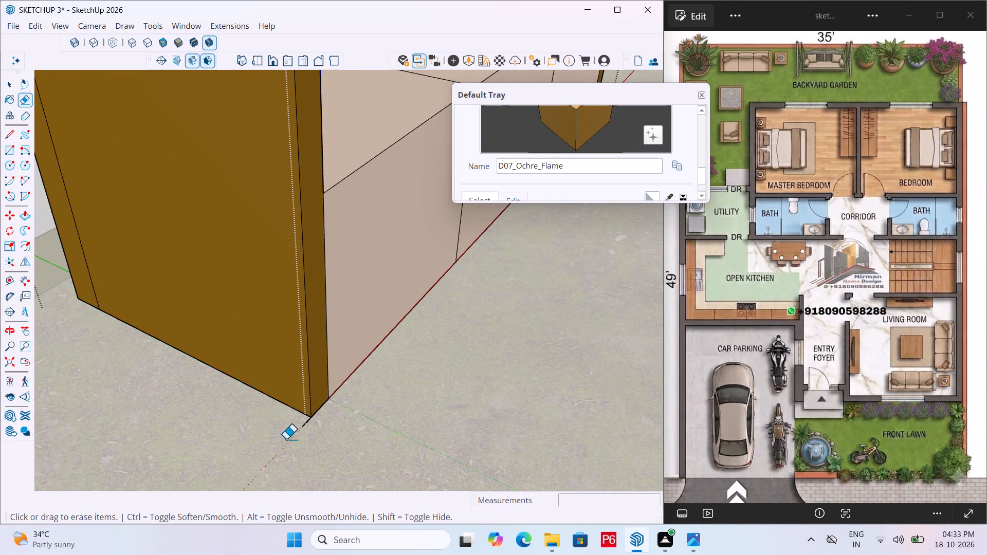
{"action": "double_click", "coordinate": [304, 425]}
{"action": "scroll", "coordinate": [270, 435], "scroll_direction": "down", "scroll_amount": 6}
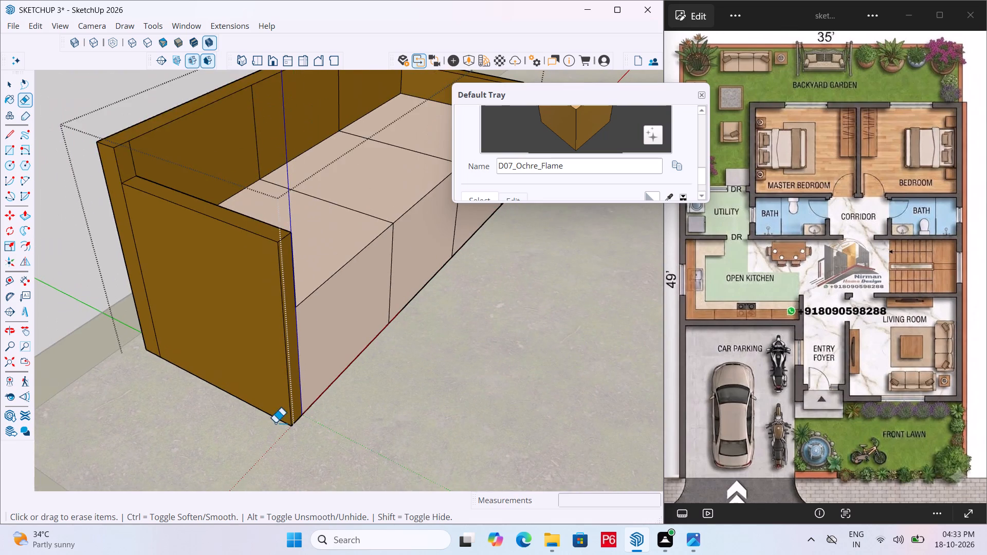
Save the model again and exit the sofa group.
{"action": "scroll", "coordinate": [297, 422], "scroll_direction": "down", "scroll_amount": 4}
{"action": "key", "text": "ctrl+s"}
{"action": "key", "text": "ctrl+s"}
{"action": "scroll", "coordinate": [298, 425], "scroll_direction": "down", "scroll_amount": 3, "text": "ctrl"}
{"action": "key", "text": "ctrl+s"}
{"action": "key", "text": "ctrl+s"}
{"action": "key", "text": "space"}
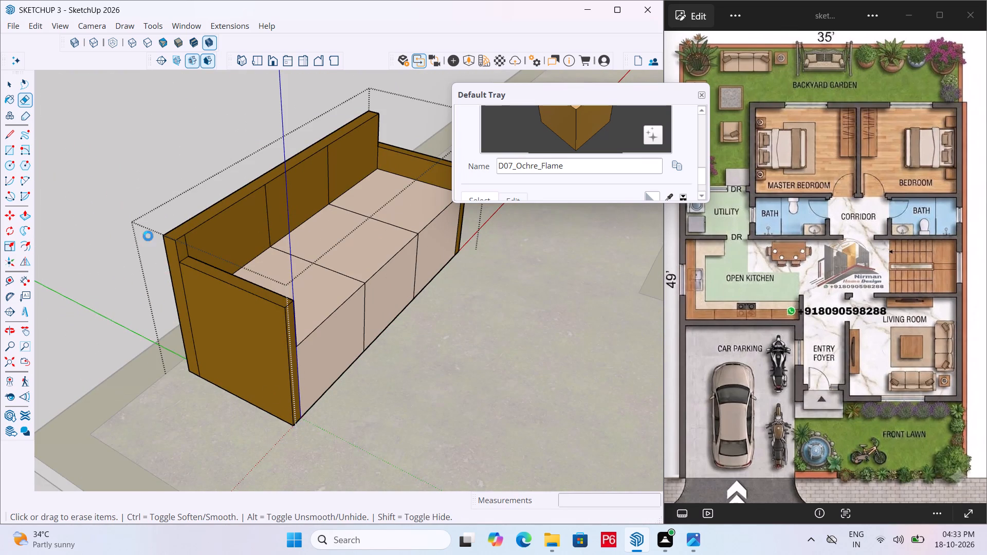
{"action": "left_click", "coordinate": [145, 216]}
{"action": "triple_click", "coordinate": [145, 216]}
Examine the corrected sofa from the front and its position in the backyard garden relative to the boundary wall and bedroom.
{"action": "scroll", "coordinate": [313, 221], "scroll_direction": "down", "scroll_amount": 5}
{"action": "middle_click_drag", "start_coordinate": [393, 309], "coordinate": [122, 369]}
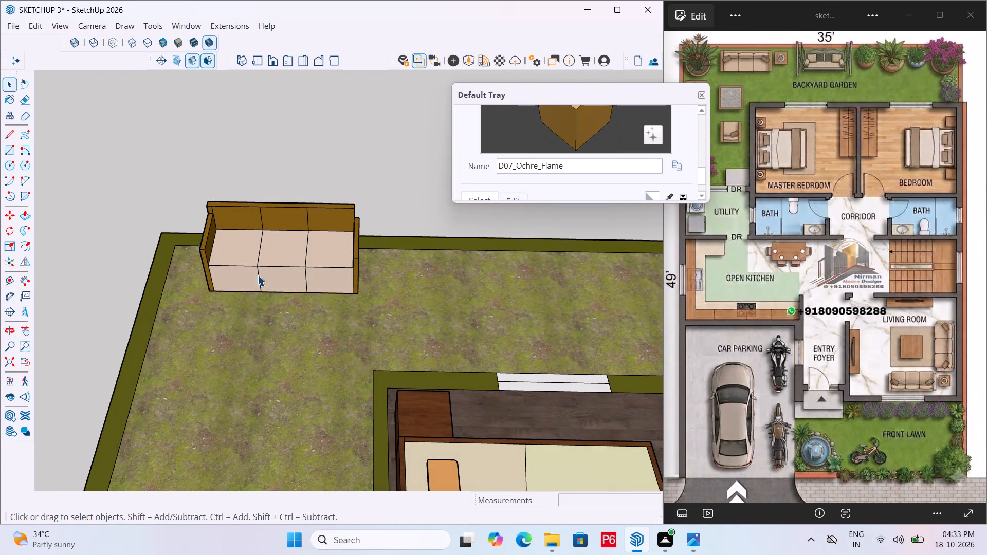
{"action": "scroll", "coordinate": [238, 229], "scroll_direction": "up", "scroll_amount": 5}
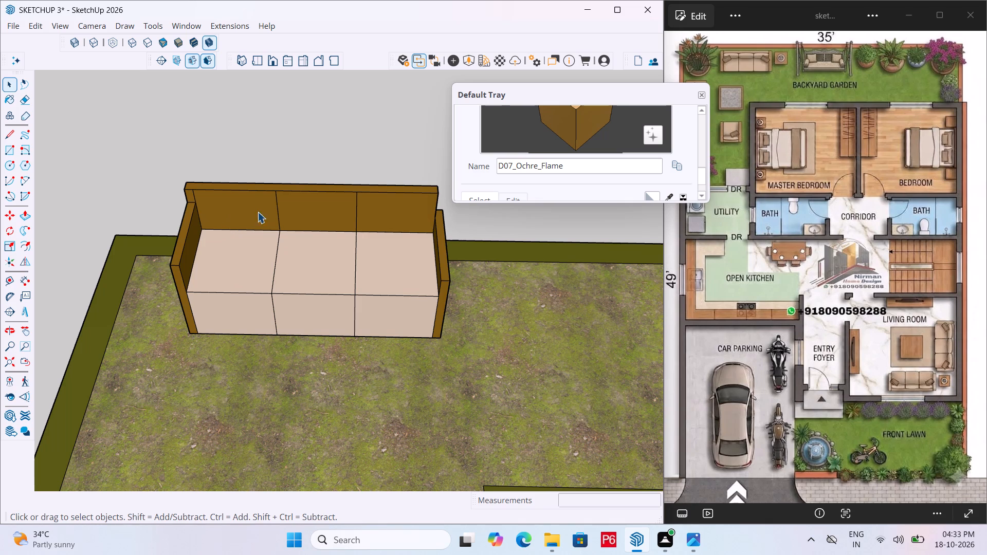
{"action": "middle_click_drag", "start_coordinate": [241, 221], "coordinate": [249, 168]}
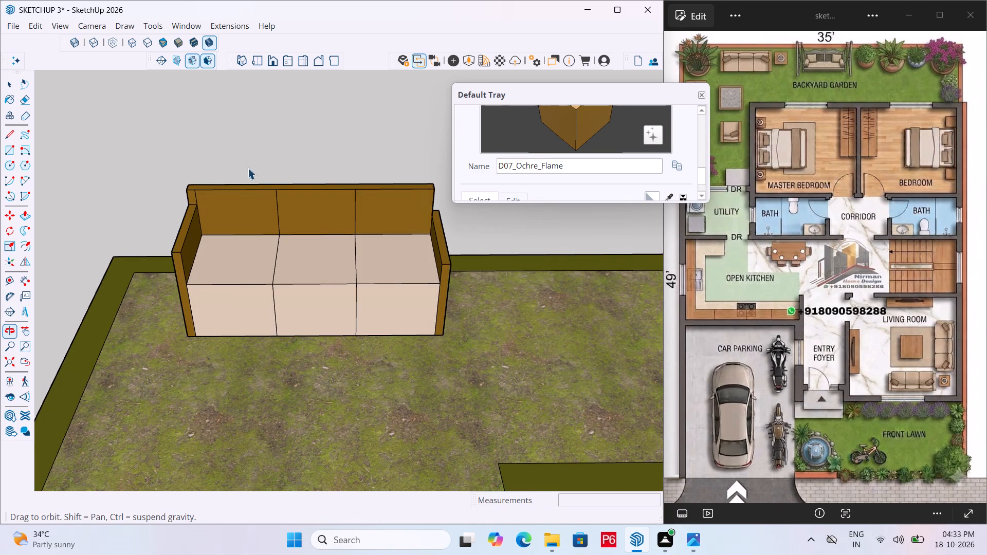
{"action": "scroll", "coordinate": [252, 191], "scroll_direction": "down", "scroll_amount": 5}
{"action": "middle_click_drag", "start_coordinate": [350, 236], "coordinate": [261, 273]}
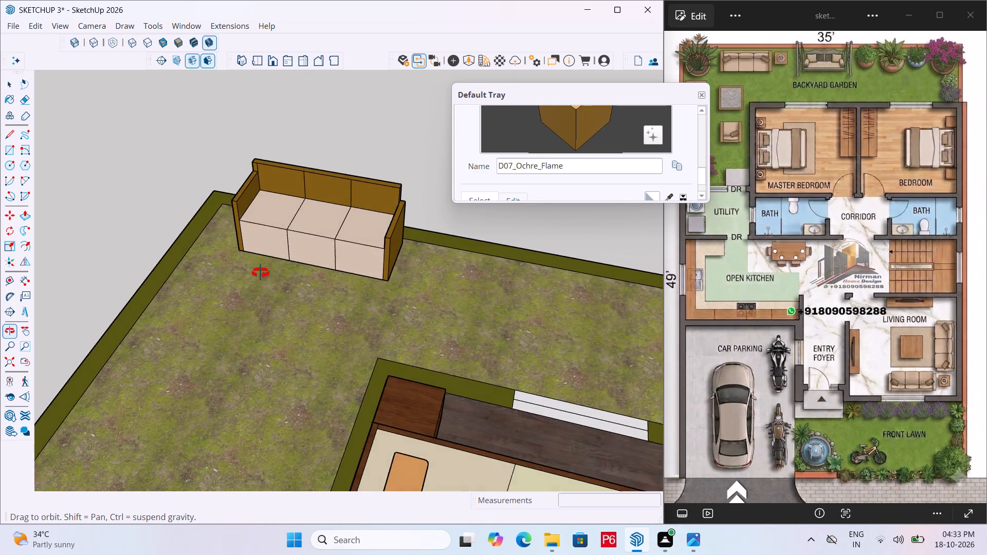
{"action": "middle_click_drag", "start_coordinate": [261, 273], "coordinate": [248, 285]}
{"action": "scroll", "coordinate": [233, 251], "scroll_direction": "down", "scroll_amount": 6}
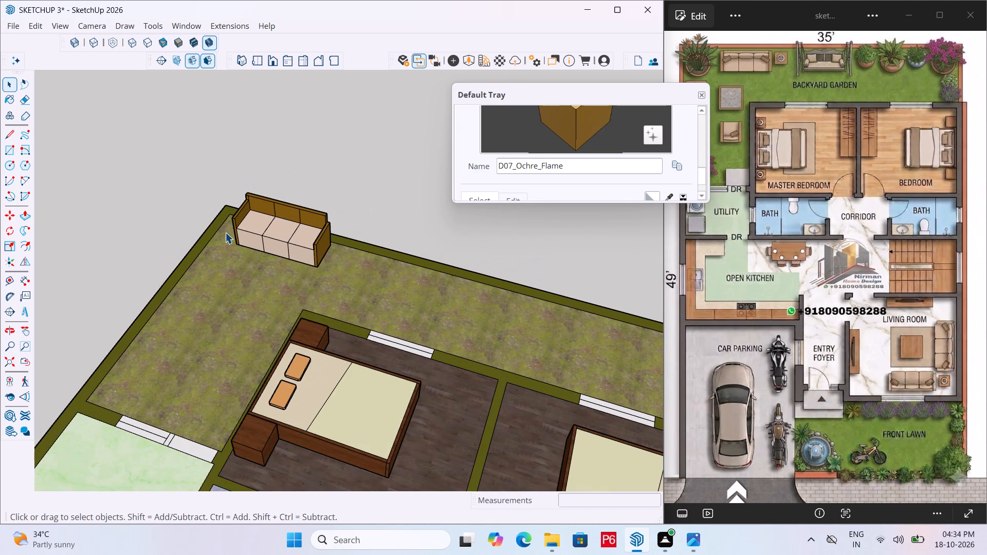
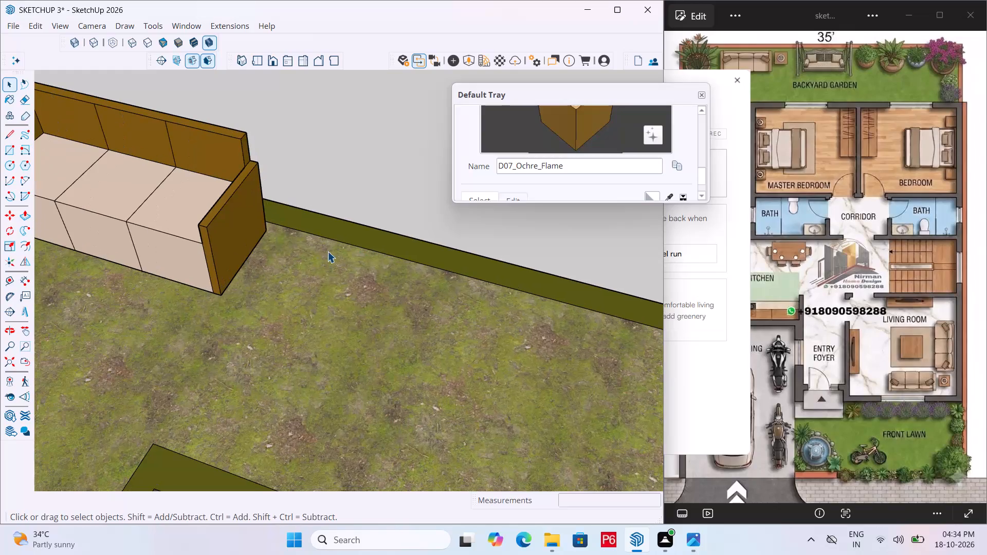
Draw a rectangle about 2' 2" by 1' 11" on the grass beside the sofa's outer armrest and make it a group.
{"action": "key", "text": "r"}
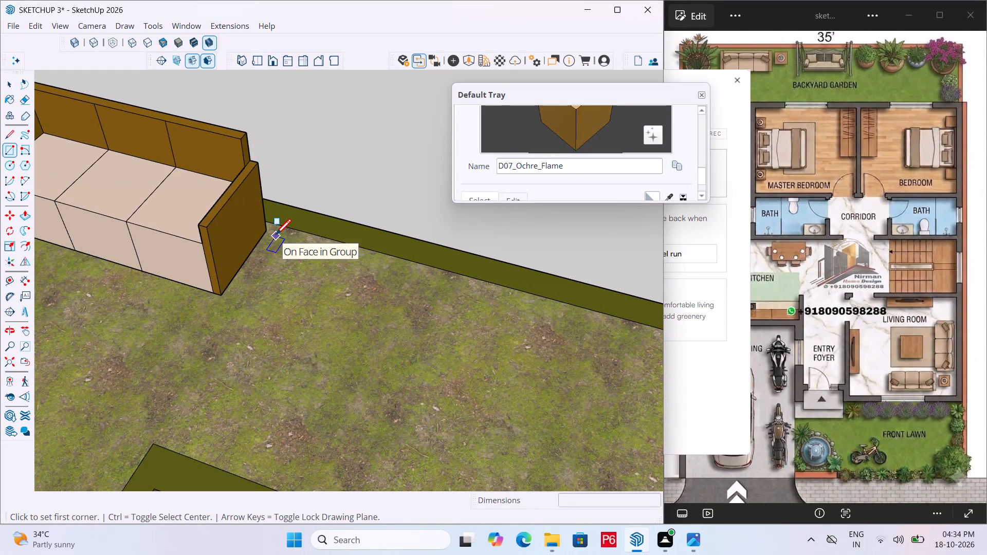
{"action": "left_click", "coordinate": [829, 249]}
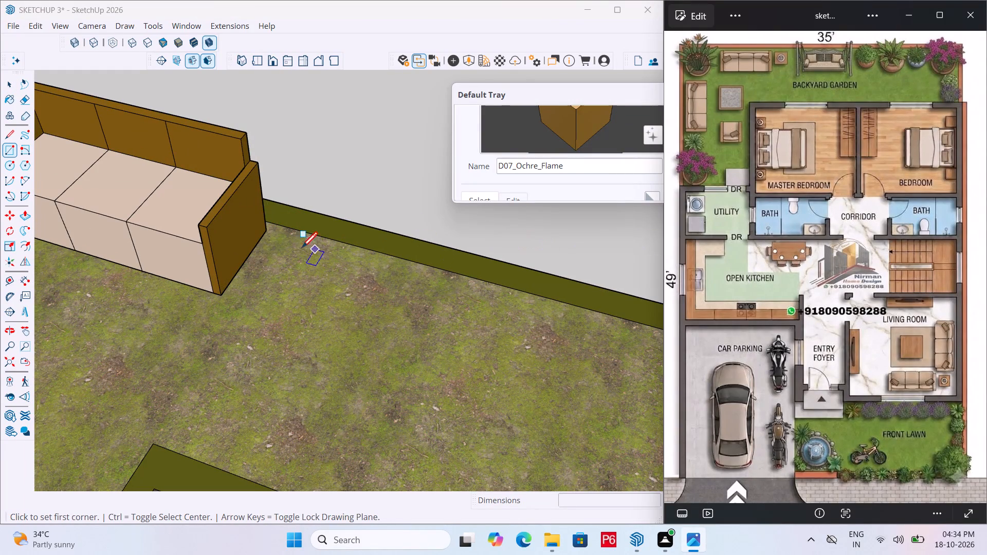
{"action": "scroll", "coordinate": [259, 237], "scroll_direction": "up", "scroll_amount": 4}
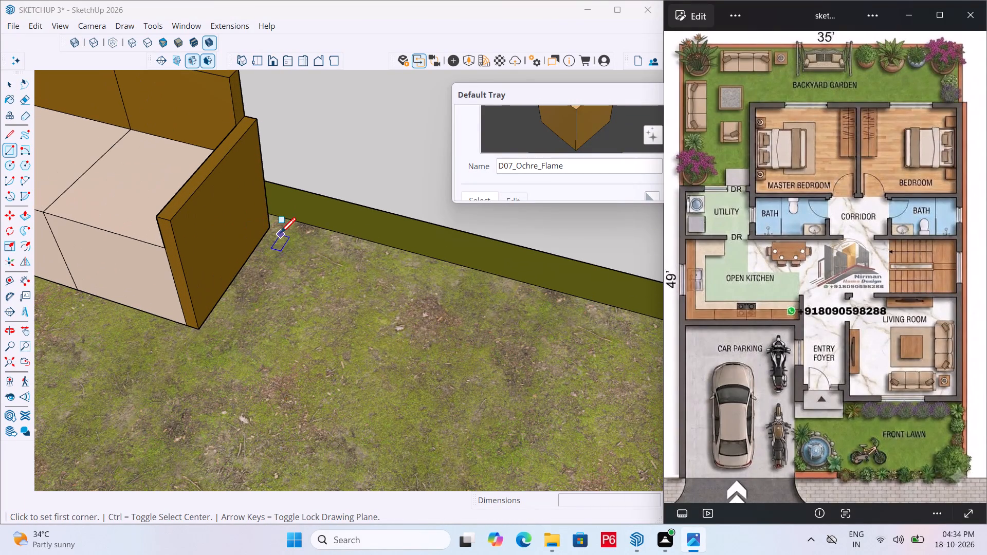
{"action": "left_click", "coordinate": [280, 235]}
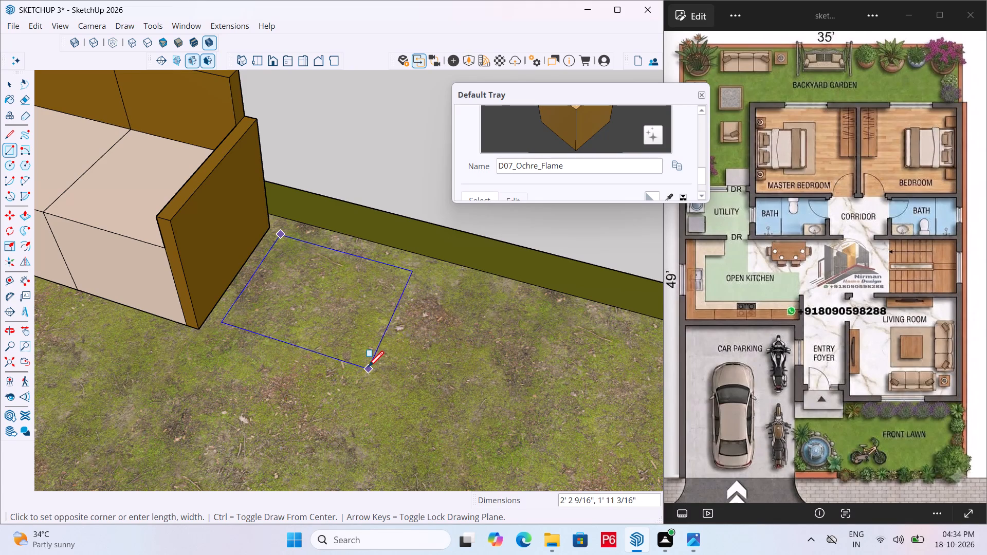
{"action": "left_click", "coordinate": [367, 368]}
{"action": "key", "text": "space"}
{"action": "left_click", "coordinate": [330, 313]}
{"action": "double_click", "coordinate": [330, 313]}
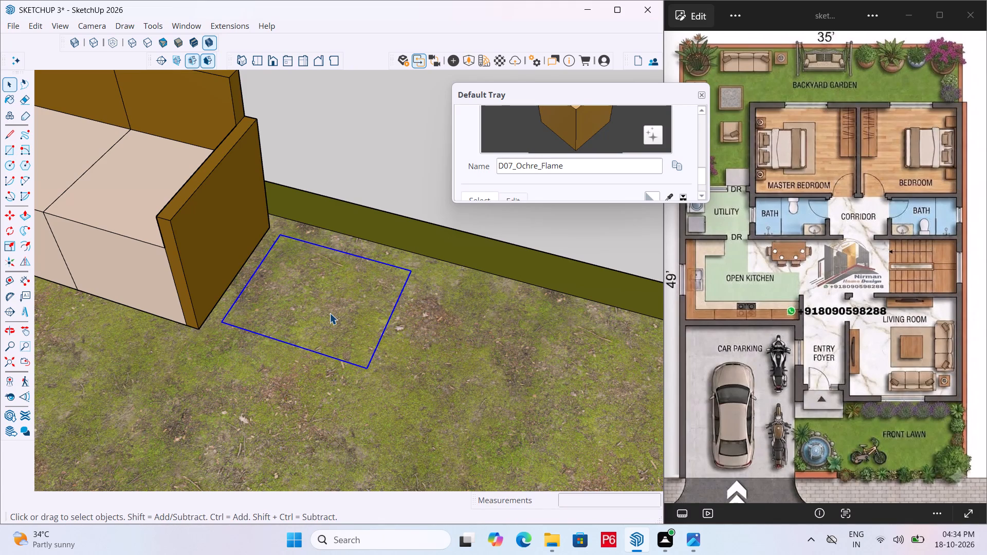
{"action": "double_click", "coordinate": [330, 312]}
{"action": "right_click", "coordinate": [330, 312]}
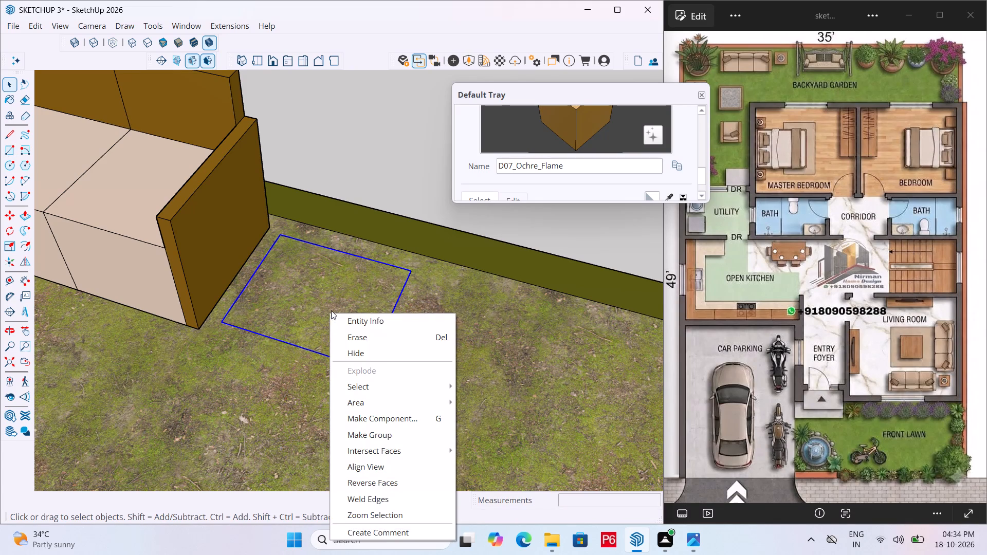
{"action": "left_click", "coordinate": [425, 434]}
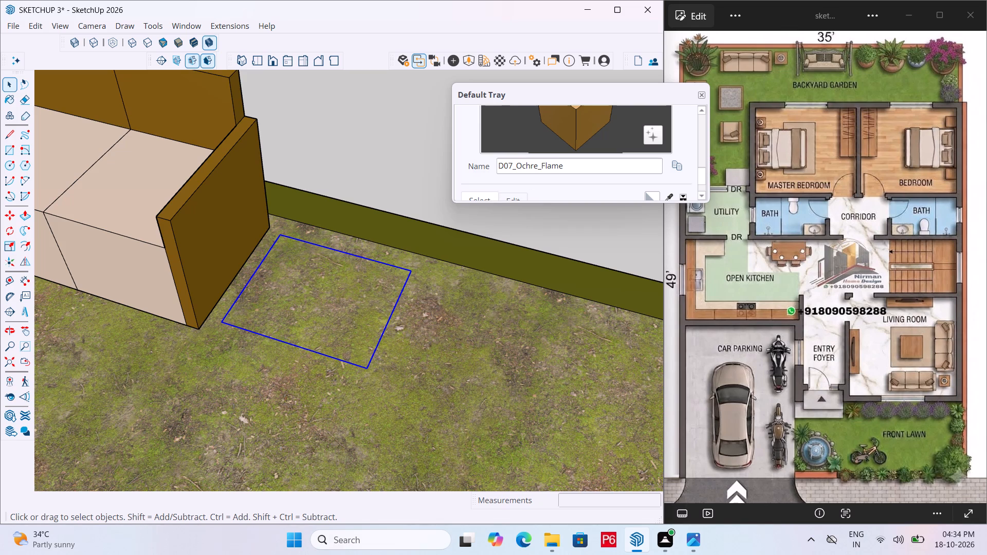
Paint the new rectangle with the ochre-brown material D07_Ochre_Flame sampled from the sofa's armrest.
{"action": "scroll", "coordinate": [571, 138], "scroll_direction": "down", "scroll_amount": 1}
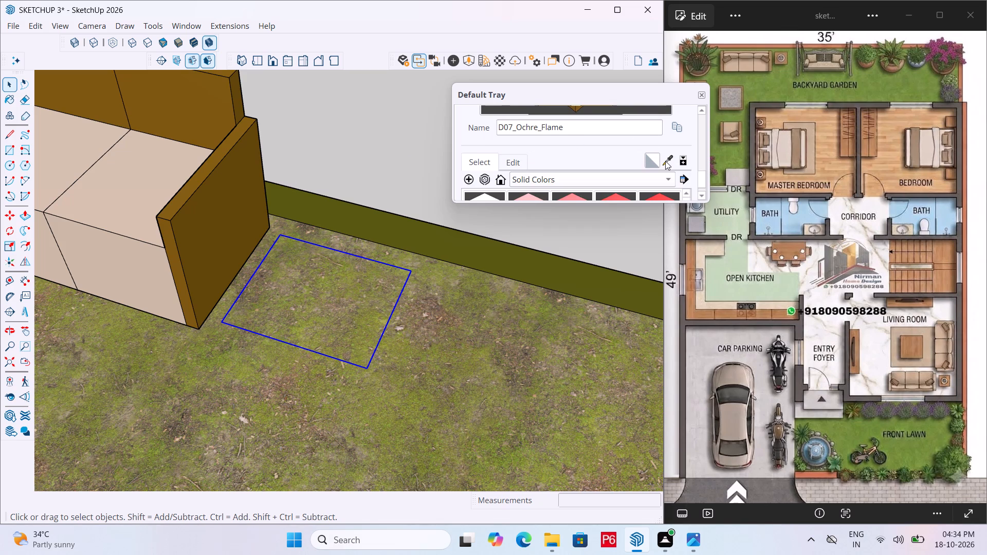
{"action": "left_click", "coordinate": [665, 161]}
{"action": "left_click", "coordinate": [231, 188]}
{"action": "left_click", "coordinate": [289, 255]}
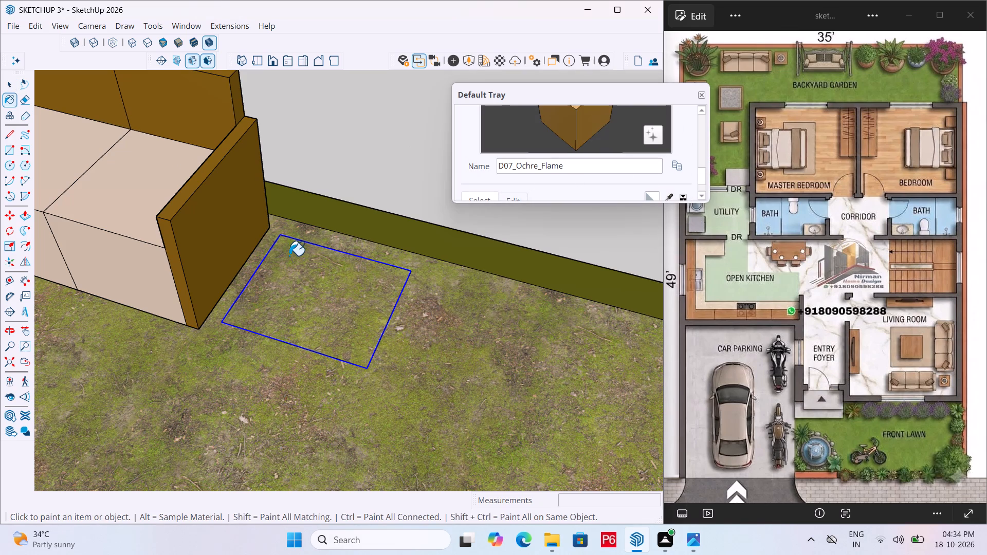
{"action": "key", "text": "space"}
{"action": "double_click", "coordinate": [298, 261]}
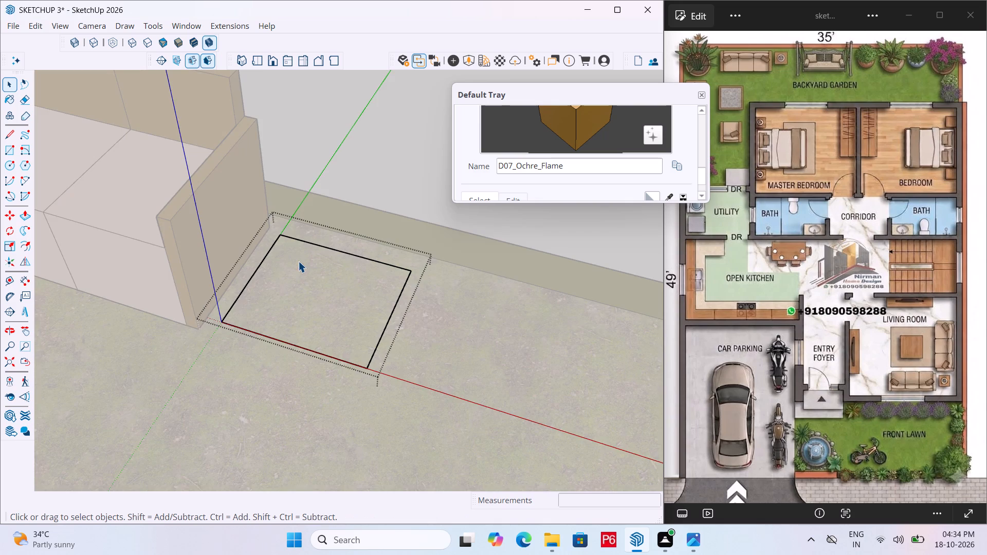
{"action": "left_click", "coordinate": [298, 261]}
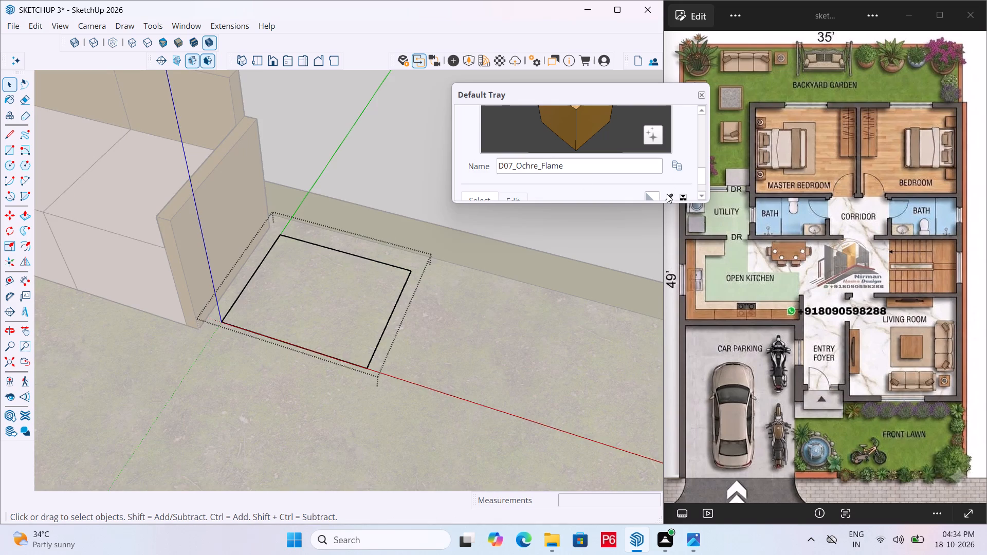
{"action": "left_click", "coordinate": [667, 194]}
{"action": "left_click", "coordinate": [229, 247]}
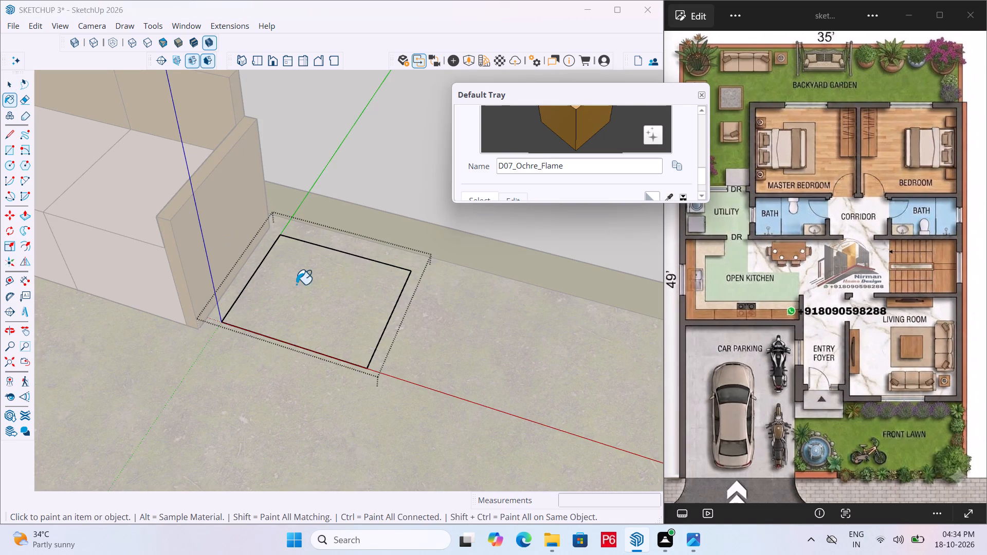
{"action": "left_click", "coordinate": [300, 287]}
{"action": "left_click", "coordinate": [292, 275]}
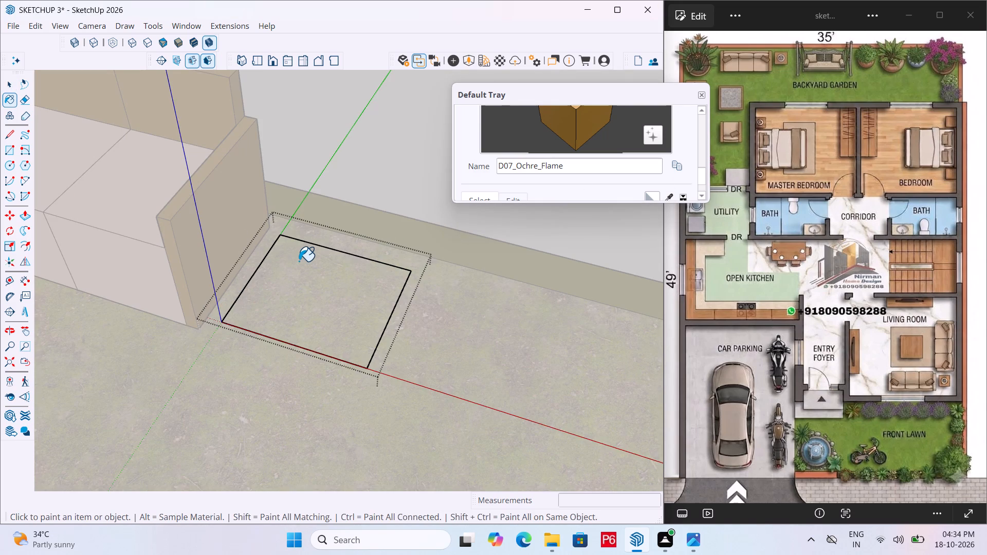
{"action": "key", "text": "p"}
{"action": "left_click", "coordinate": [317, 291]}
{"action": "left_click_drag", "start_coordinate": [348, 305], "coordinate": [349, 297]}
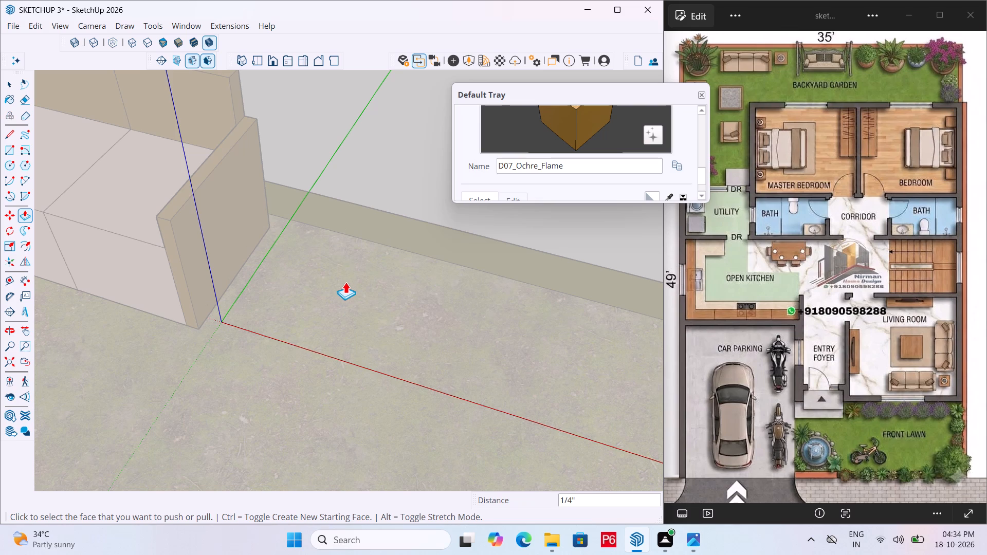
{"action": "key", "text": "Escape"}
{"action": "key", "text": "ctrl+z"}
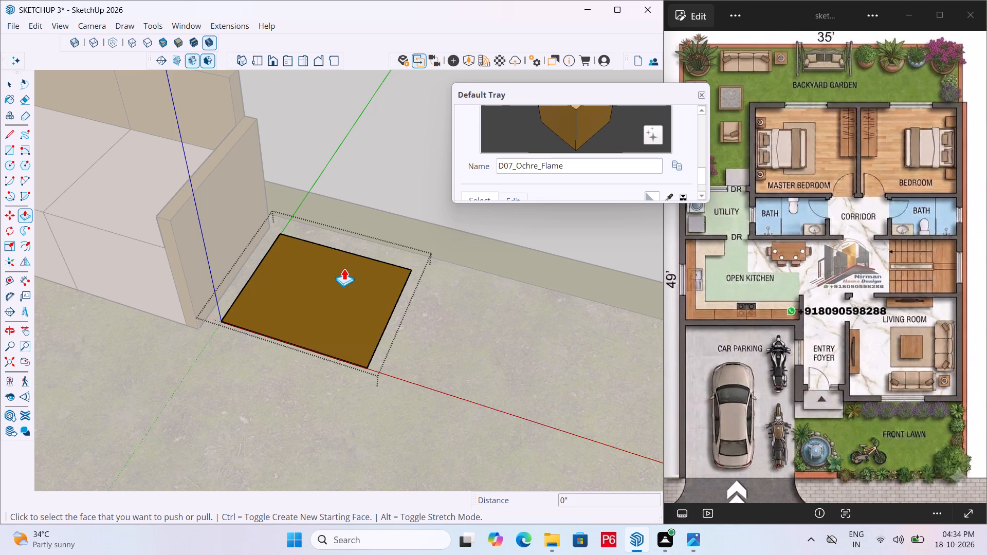
Push/Pull the ochre rectangle up about 1' 6" to the sofa's seat height and exit the group.
{"action": "left_click", "coordinate": [344, 268]}
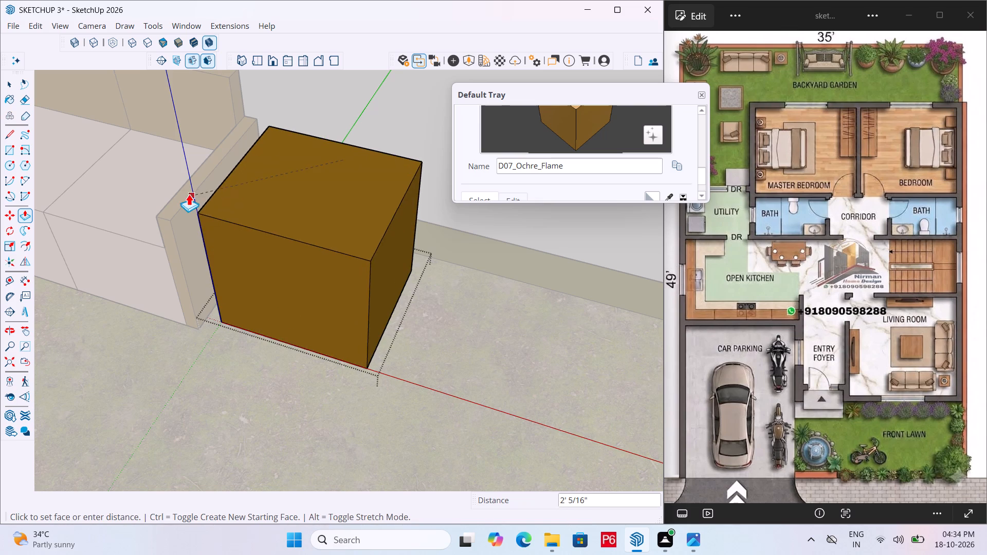
{"action": "scroll", "coordinate": [177, 233], "scroll_direction": "up", "scroll_amount": 3}
{"action": "middle_click_drag", "start_coordinate": [198, 218], "coordinate": [296, 50]}
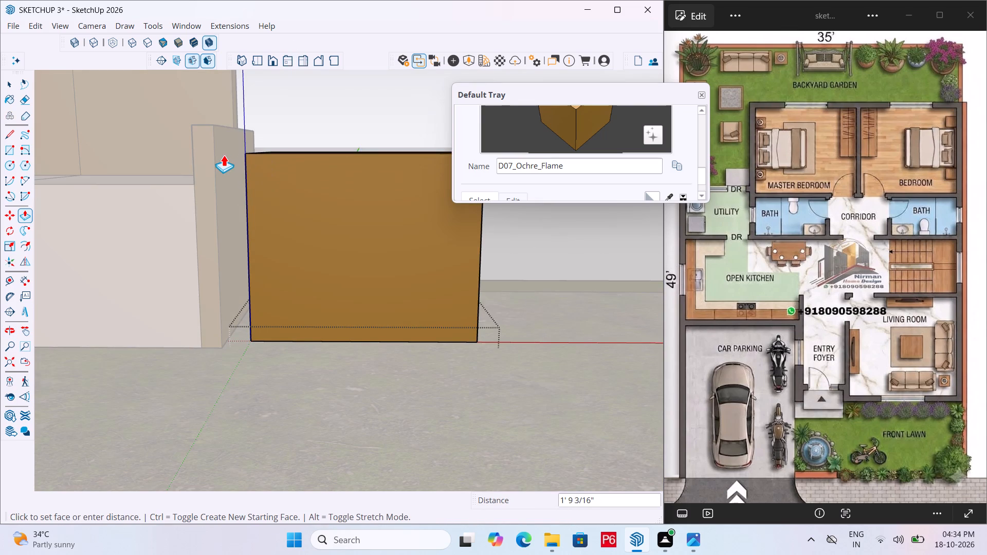
{"action": "left_click", "coordinate": [144, 176]}
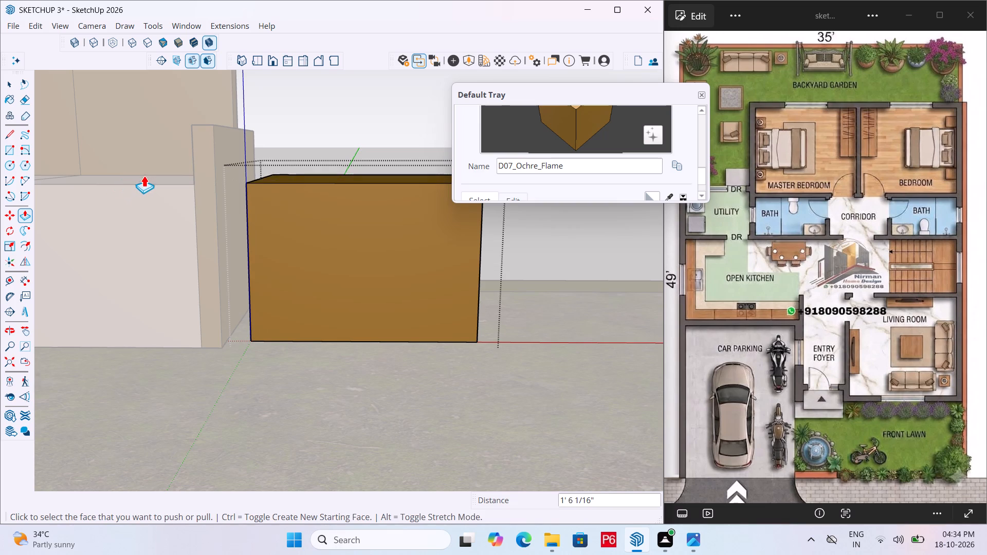
{"action": "middle_click_drag", "start_coordinate": [279, 184], "coordinate": [2, 457]}
{"action": "key", "text": "space"}
{"action": "left_click", "coordinate": [602, 311]}
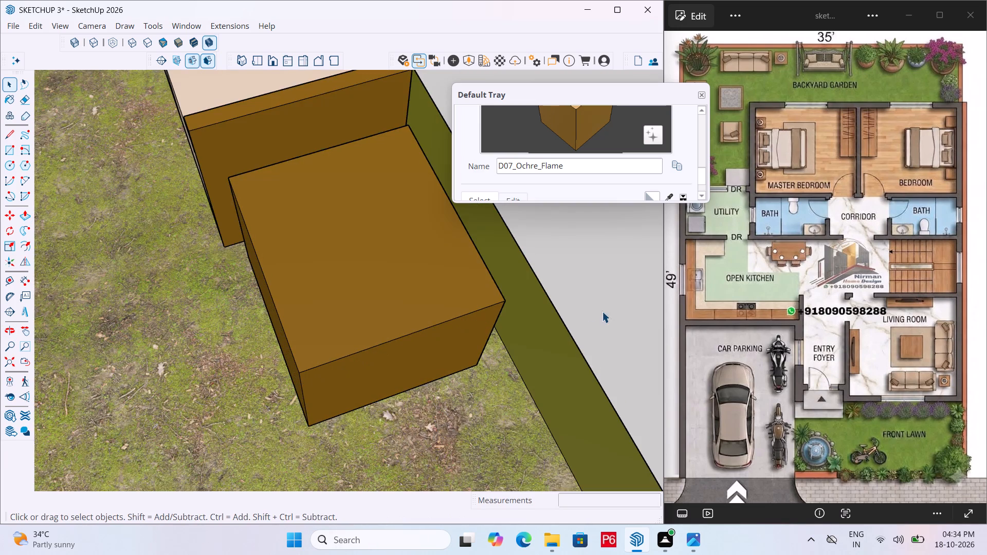
Save the model.
{"action": "scroll", "coordinate": [219, 328], "scroll_direction": "down", "scroll_amount": 5}
{"action": "key", "text": "ctrl+s"}
{"action": "key", "text": "ctrl+s"}
{"action": "key", "text": "ctrl+s"}
{"action": "key", "text": "ctrl+s"}
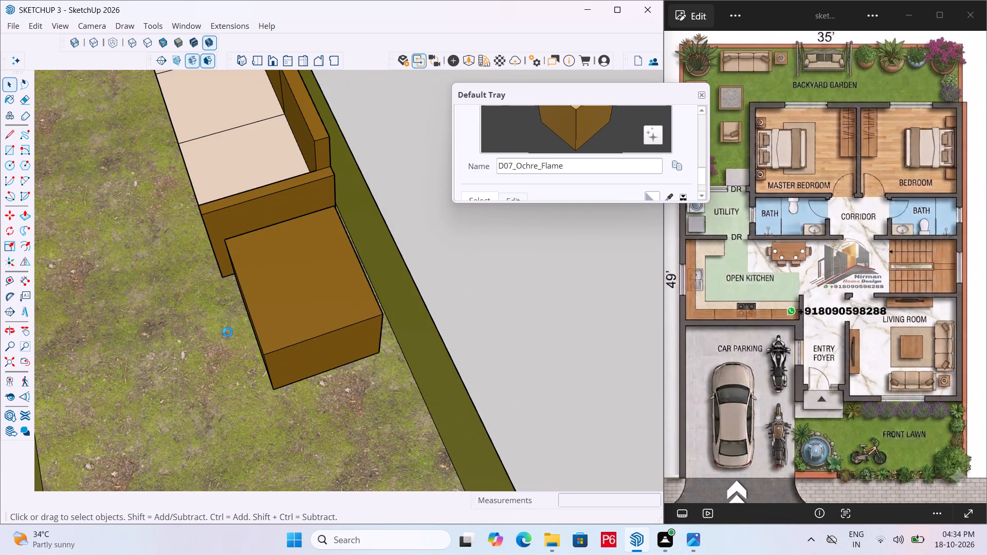
Open the side table block for editing, push the end face away from the sofa in about 3 5/8", and pull it back out 5/16".
{"action": "middle_click_drag", "start_coordinate": [229, 330], "coordinate": [479, 262]}
{"action": "scroll", "coordinate": [414, 324], "scroll_direction": "down", "scroll_amount": 4}
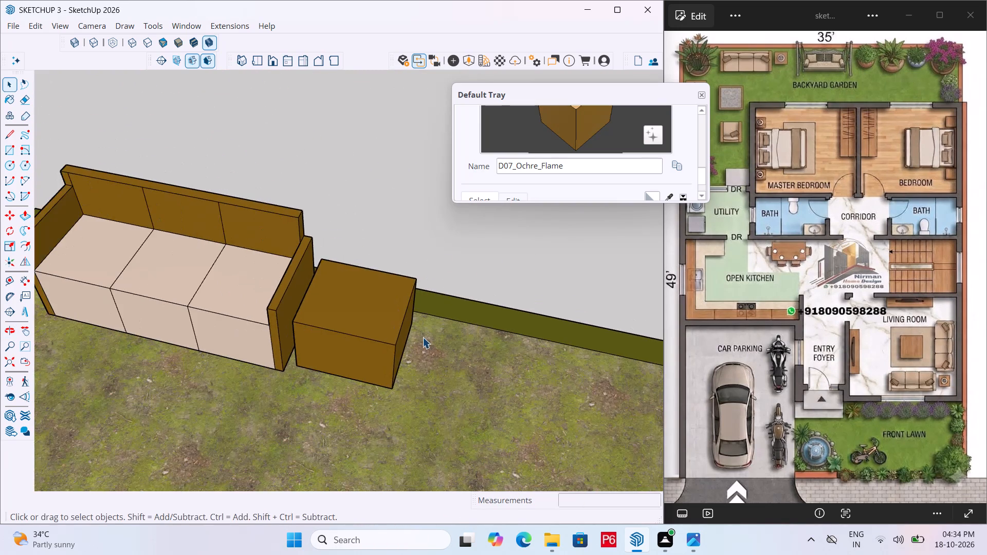
{"action": "middle_click_drag", "start_coordinate": [287, 338], "coordinate": [116, 317]}
{"action": "middle_click_drag", "start_coordinate": [160, 317], "coordinate": [191, 312]}
{"action": "scroll", "coordinate": [344, 341], "scroll_direction": "up", "scroll_amount": 5}
{"action": "triple_click", "coordinate": [376, 343]}
{"action": "left_click", "coordinate": [376, 345]}
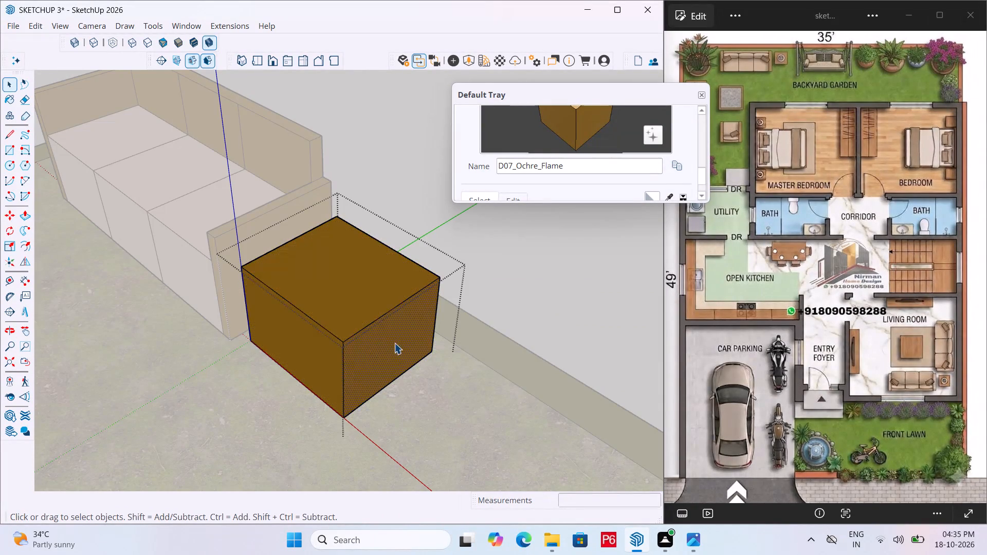
{"action": "key", "text": "p"}
{"action": "left_click", "coordinate": [396, 342]}
{"action": "double_click", "coordinate": [382, 329]}
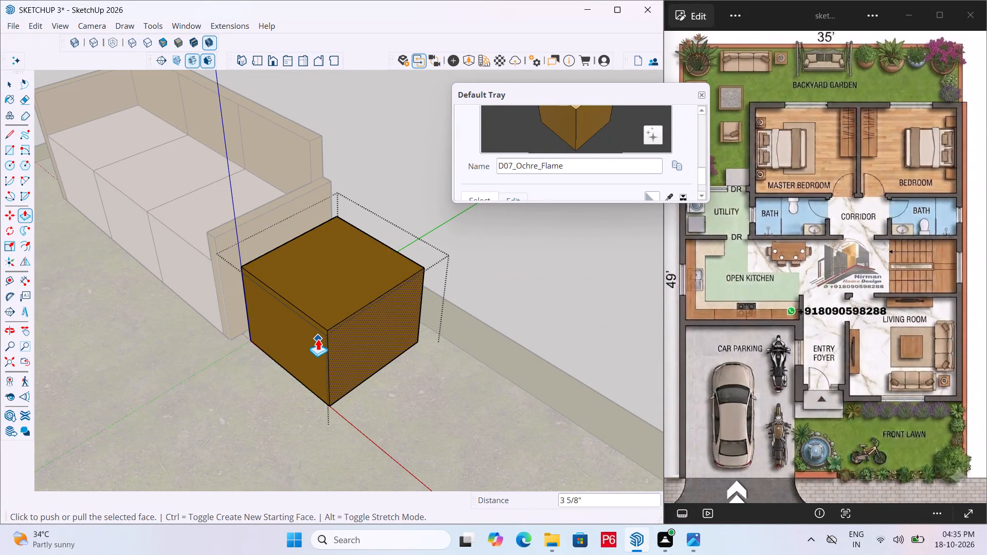
{"action": "left_click", "coordinate": [318, 339]}
{"action": "left_click", "coordinate": [320, 338]}
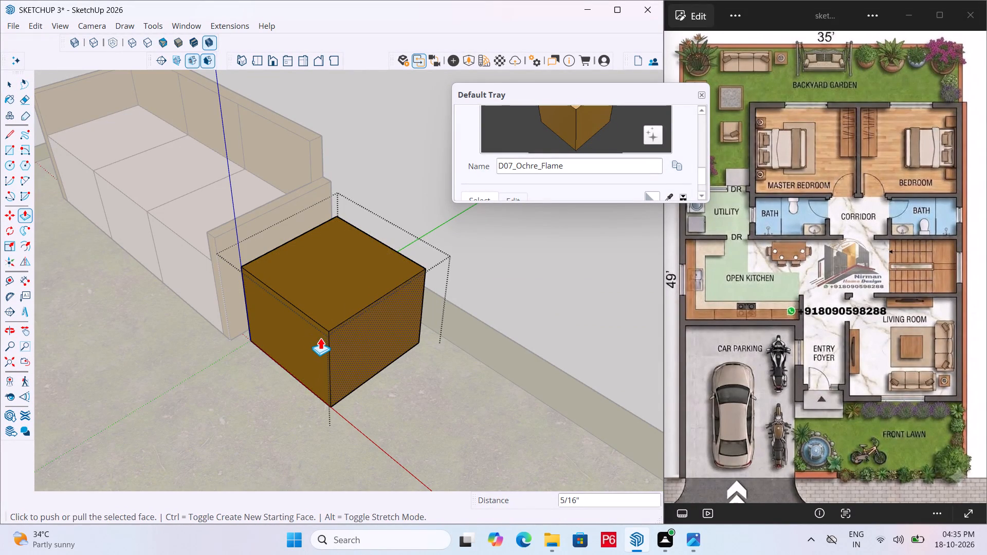
Push the block's front face slightly inward, fine-tune the end face away from the sofa, and exit the group.
{"action": "key", "text": "space"}
{"action": "left_click", "coordinate": [295, 346]}
{"action": "double_click", "coordinate": [285, 338]}
{"action": "key", "text": "p"}
{"action": "left_click", "coordinate": [285, 338]}
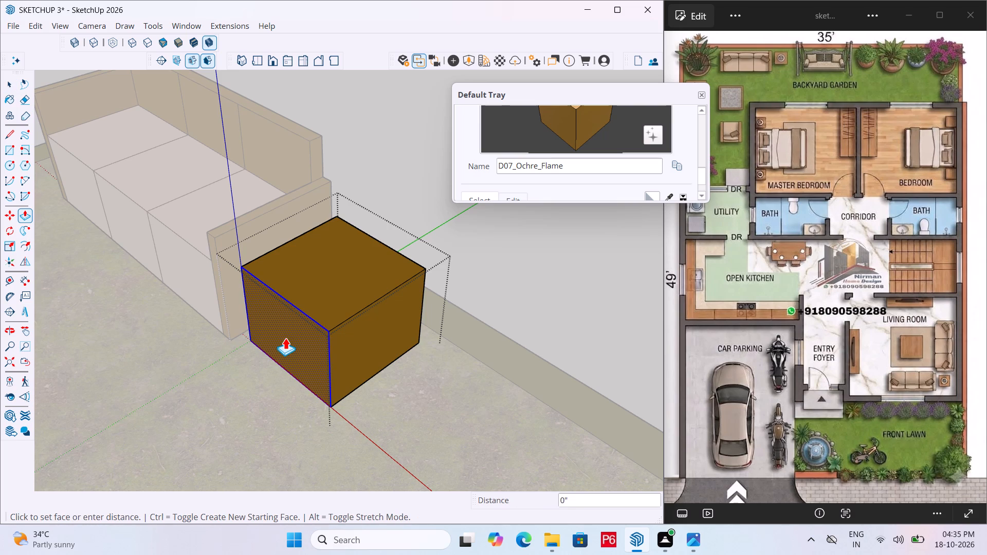
{"action": "left_click", "coordinate": [296, 330]}
{"action": "middle_click_drag", "start_coordinate": [387, 325], "coordinate": [293, 330]}
{"action": "scroll", "coordinate": [293, 330], "scroll_direction": "up", "scroll_amount": 3}
{"action": "left_click", "coordinate": [320, 340]}
{"action": "key", "text": "o"}
{"action": "key", "text": "p"}
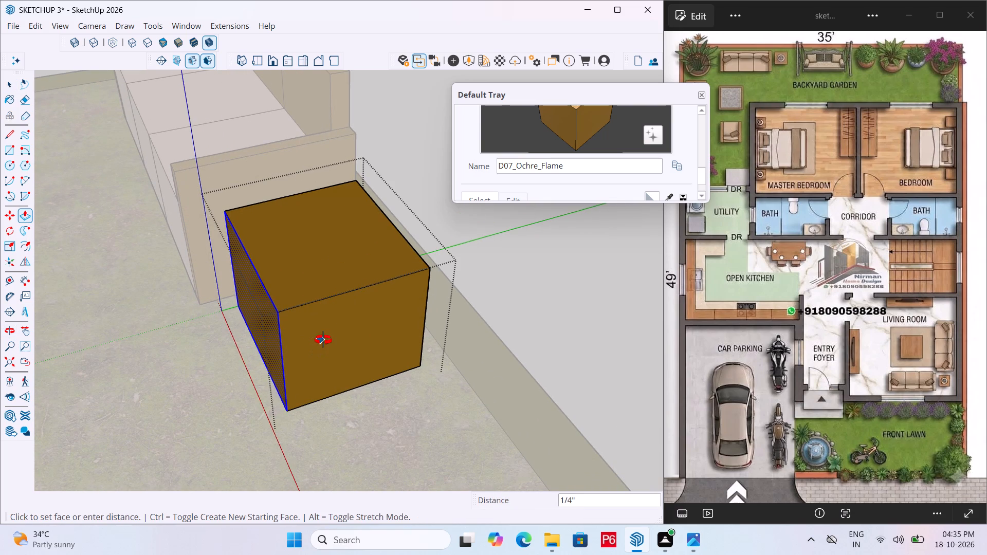
{"action": "left_click", "coordinate": [333, 342]}
{"action": "key", "text": "Escape"}
{"action": "left_click", "coordinate": [331, 345]}
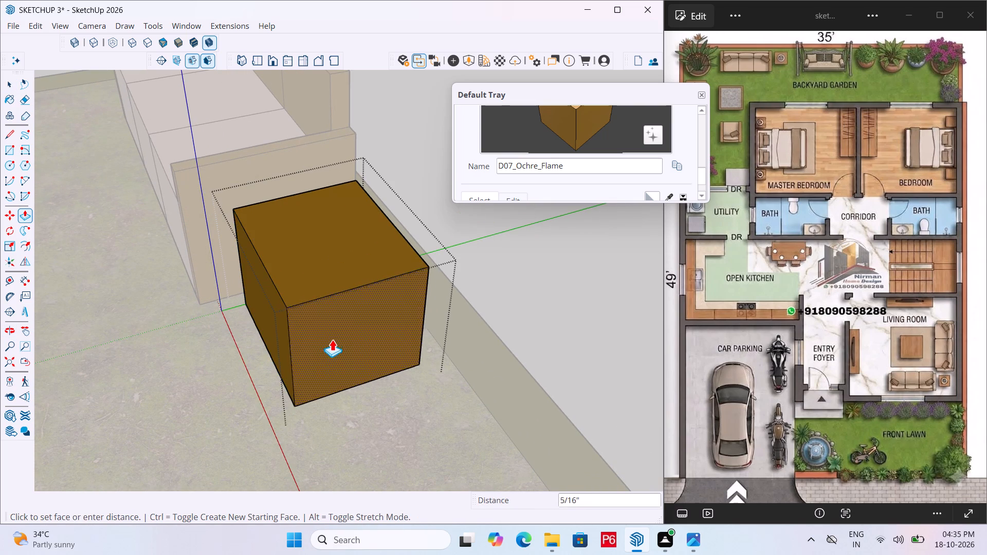
{"action": "left_click", "coordinate": [325, 327]}
{"action": "middle_click_drag", "start_coordinate": [324, 314], "coordinate": [454, 415]}
{"action": "key", "text": "space"}
{"action": "left_click", "coordinate": [571, 281]}
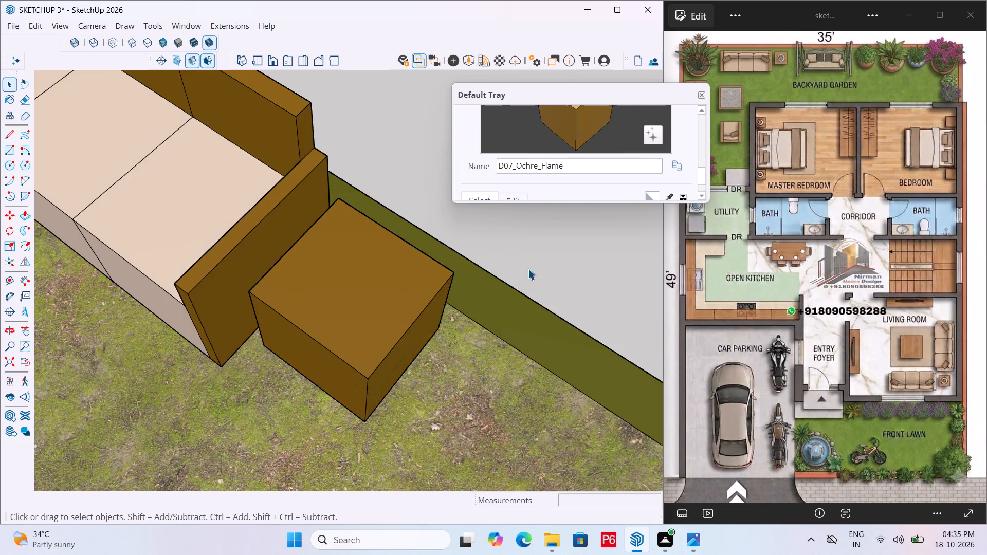
Move the side table block about 6 13/16" away from the boundary wall, alongside the sofa's armrest.
{"action": "scroll", "coordinate": [526, 263], "scroll_direction": "down", "scroll_amount": 5}
{"action": "left_click", "coordinate": [385, 318]}
{"action": "scroll", "coordinate": [375, 393], "scroll_direction": "up", "scroll_amount": 5}
{"action": "key", "text": "m"}
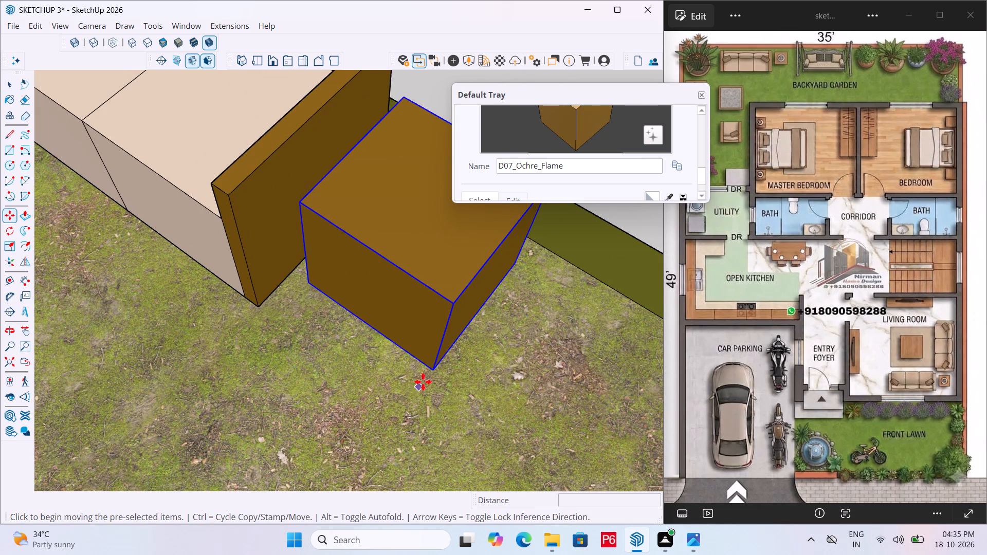
{"action": "left_click", "coordinate": [429, 376]}
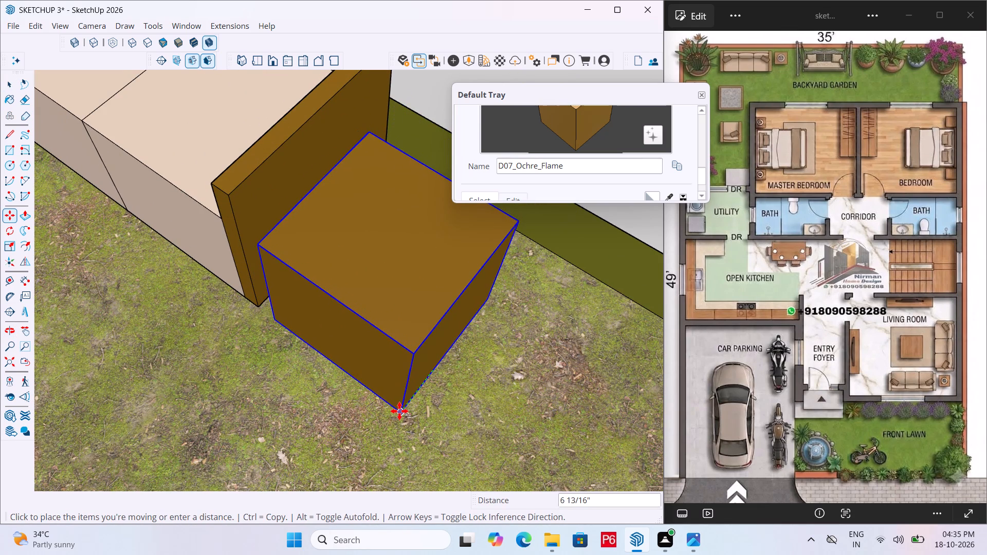
{"action": "left_click", "coordinate": [399, 411]}
Save the model with the repositioned side table block.
{"action": "scroll", "coordinate": [405, 355], "scroll_direction": "down", "scroll_amount": 6}
{"action": "key", "text": "ctrl+s"}
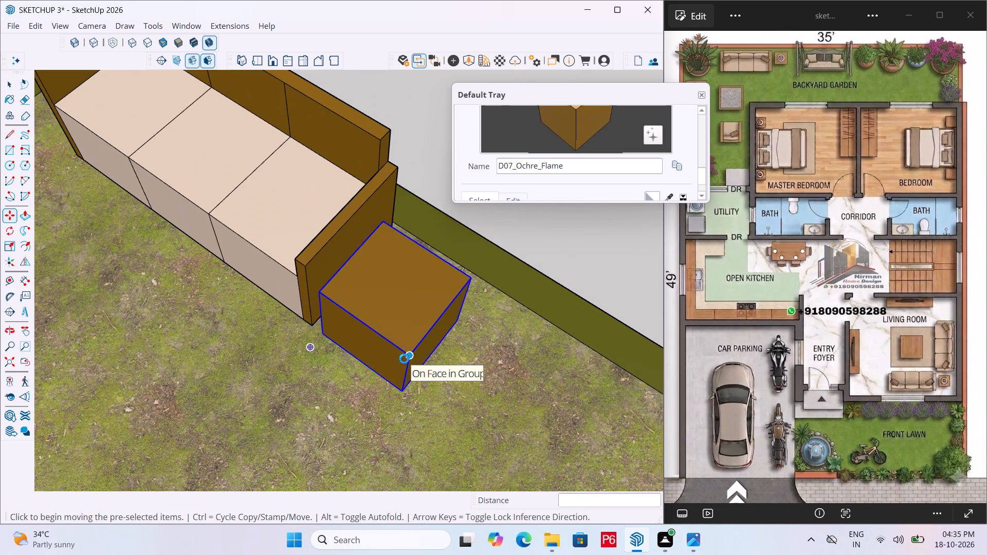
{"action": "key", "text": "ctrl+s"}
{"action": "key", "text": "ctrl+s"}
{"action": "scroll", "coordinate": [434, 304], "scroll_direction": "down", "scroll_amount": 6}
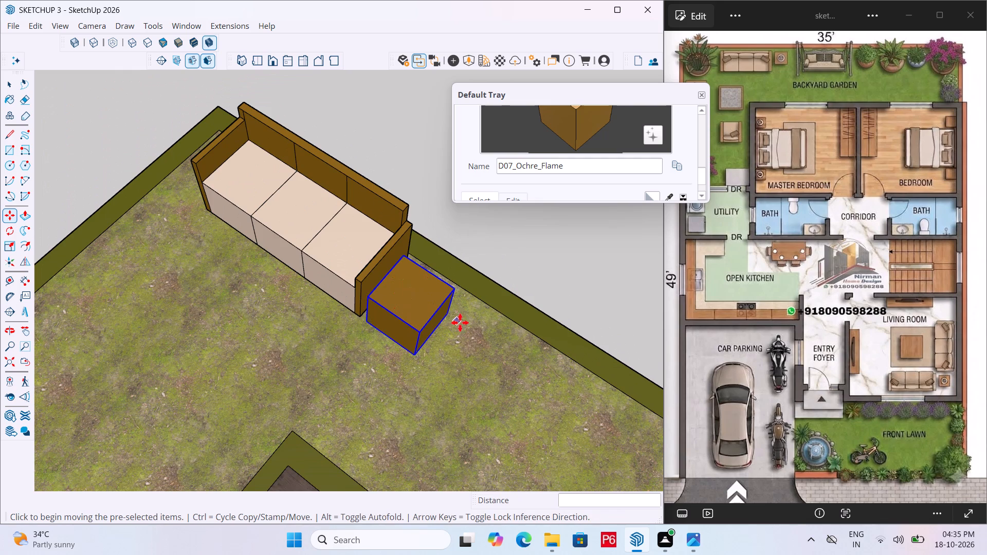
{"action": "scroll", "coordinate": [462, 323], "scroll_direction": "down", "scroll_amount": 1}
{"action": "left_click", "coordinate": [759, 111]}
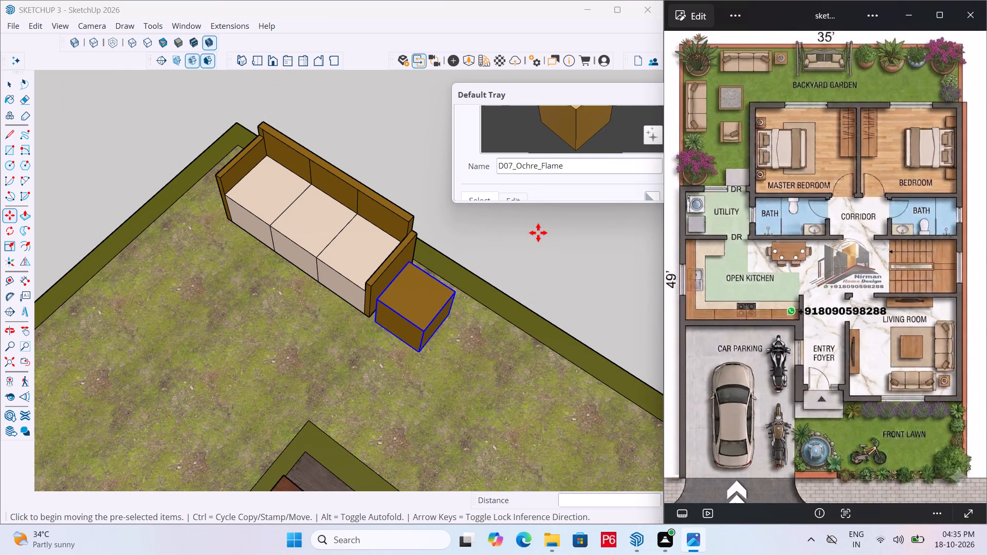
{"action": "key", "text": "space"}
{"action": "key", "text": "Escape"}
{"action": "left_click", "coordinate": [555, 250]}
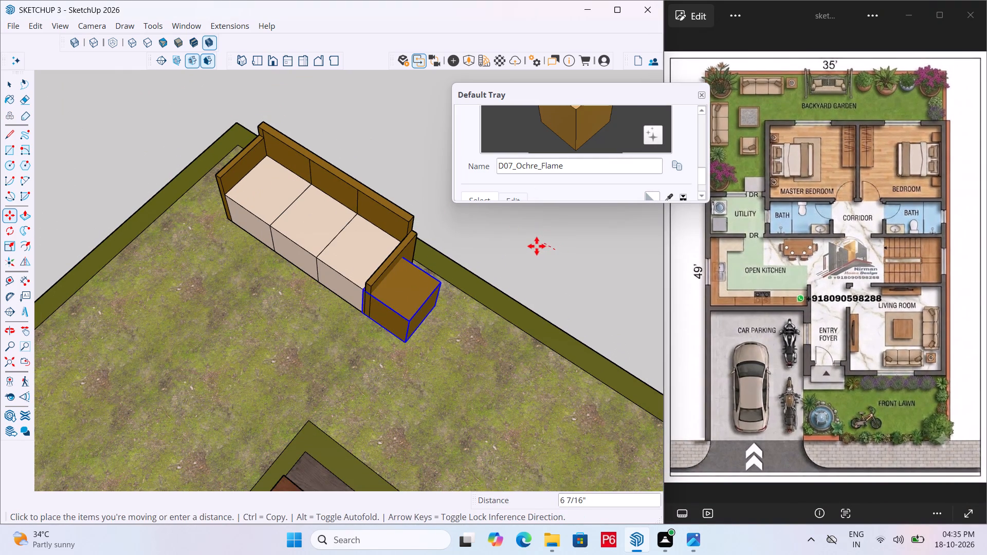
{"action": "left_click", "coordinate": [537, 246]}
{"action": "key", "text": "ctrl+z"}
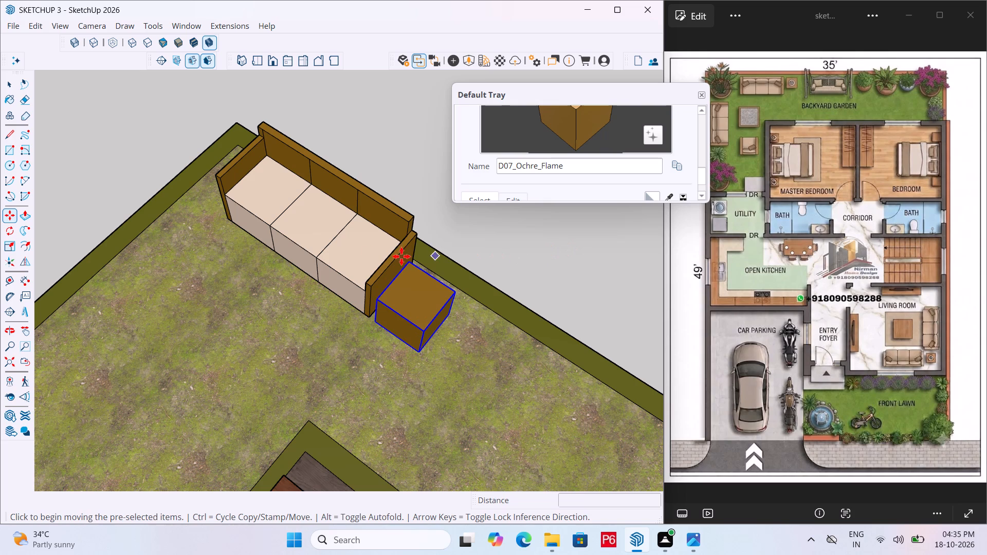
Copy the three-seat sofa onto the open lawn between the rear wall sofa and the utility room.
{"action": "key", "text": "space"}
{"action": "left_click", "coordinate": [514, 245]}
{"action": "left_click", "coordinate": [383, 261]}
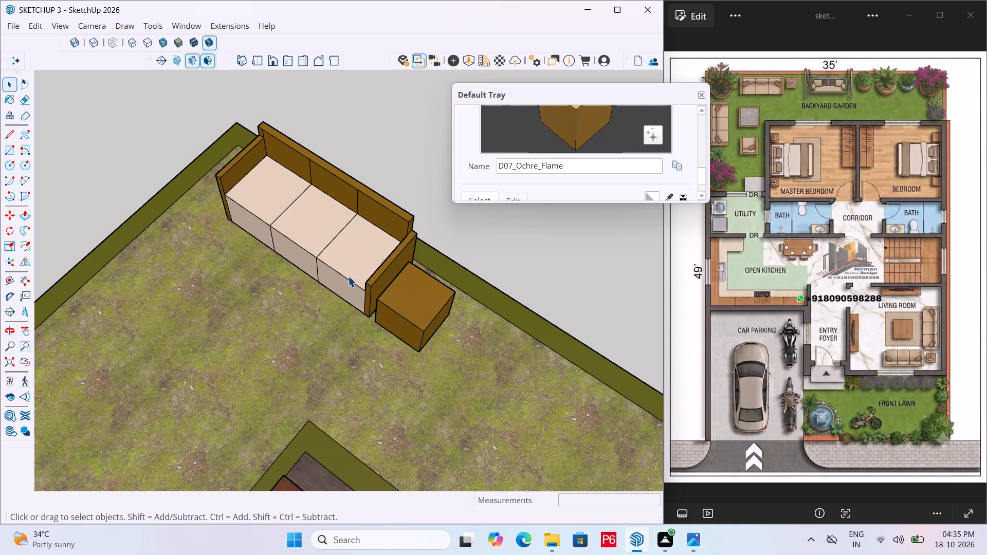
{"action": "key", "text": "m"}
{"action": "double_click", "coordinate": [372, 320]}
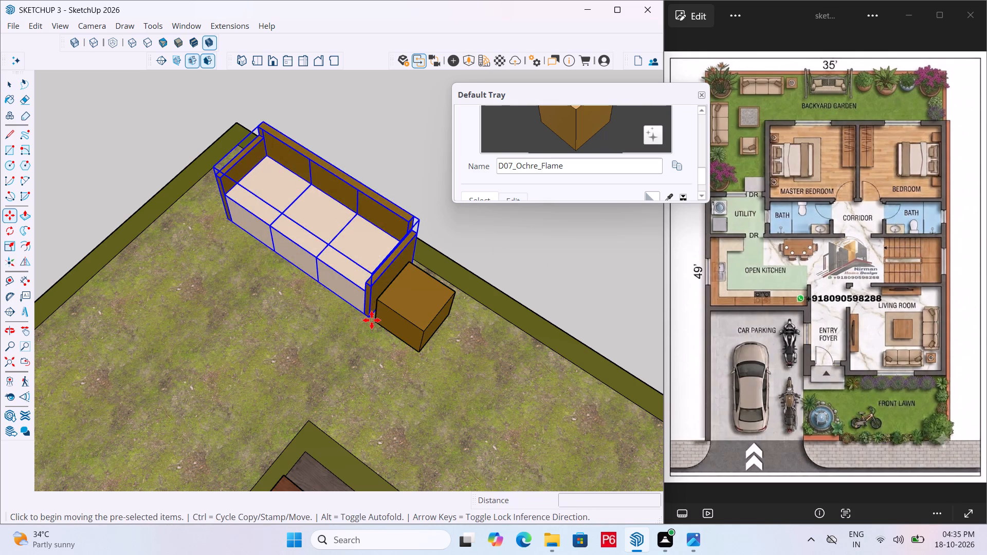
{"action": "scroll", "coordinate": [391, 271], "scroll_direction": "down", "scroll_amount": 6}
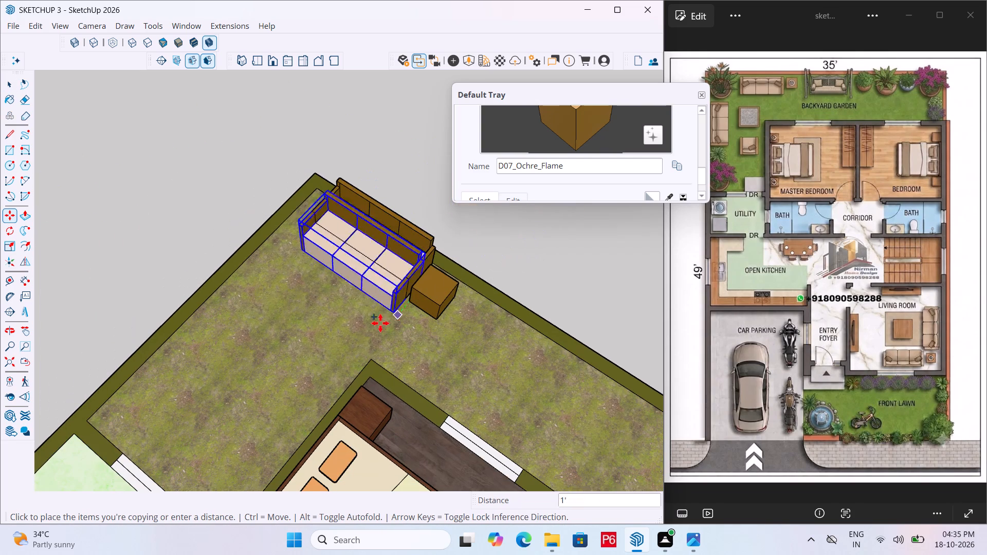
{"action": "left_click", "coordinate": [293, 401]}
{"action": "key", "text": "Escape"}
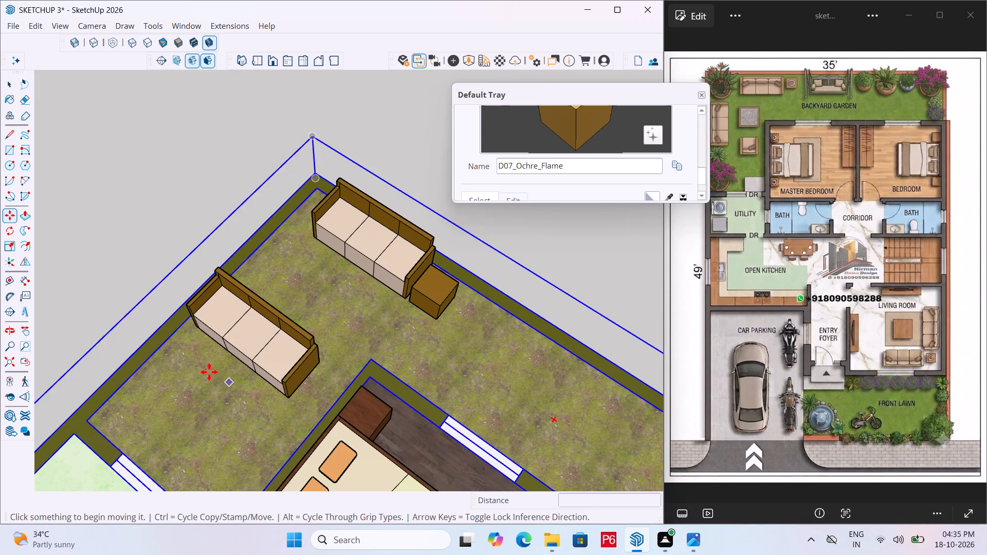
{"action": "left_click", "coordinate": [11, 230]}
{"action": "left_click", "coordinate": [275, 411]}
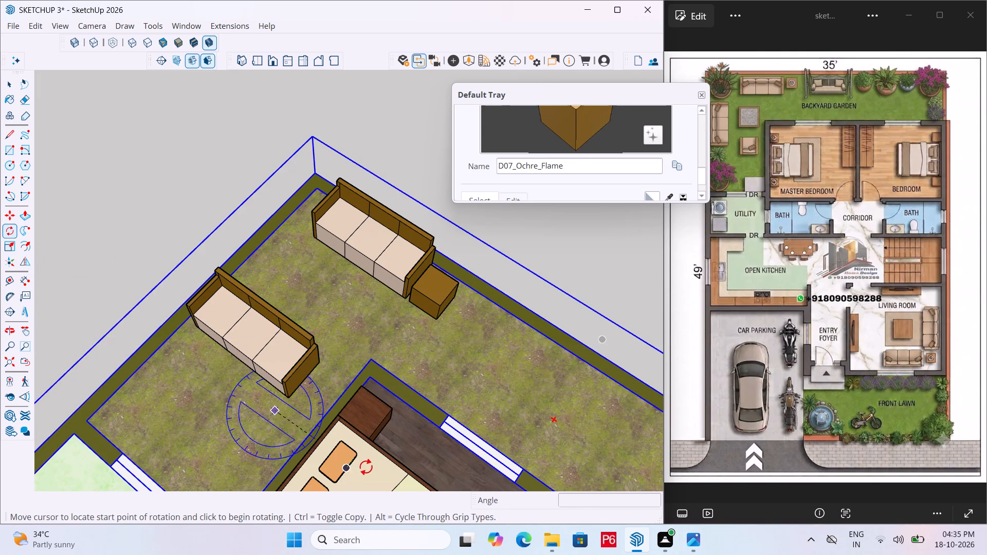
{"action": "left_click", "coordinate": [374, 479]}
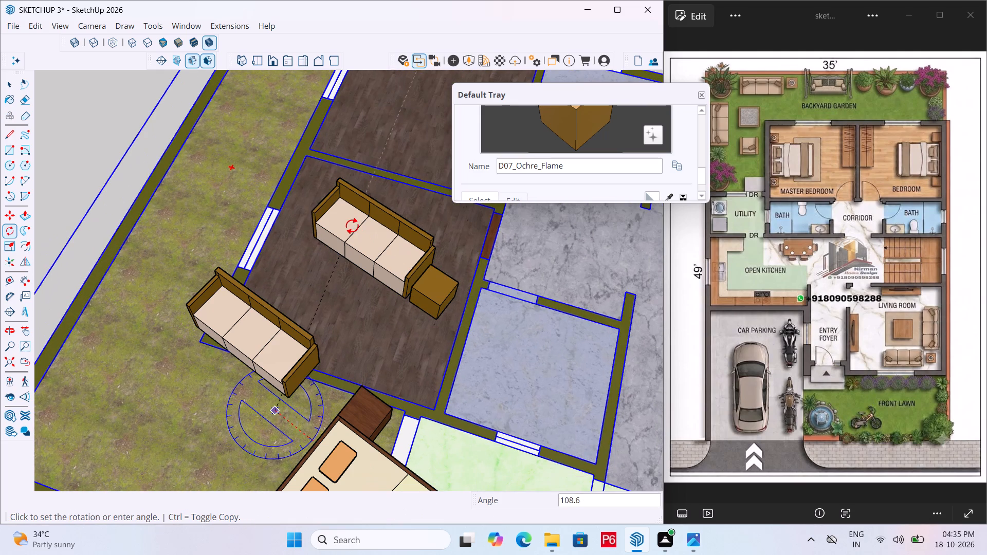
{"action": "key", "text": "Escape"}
Rotate the copied sofa about 90.7 degrees so its backrest faces the side boundary wall.
{"action": "key", "text": "space"}
{"action": "left_click", "coordinate": [245, 313]}
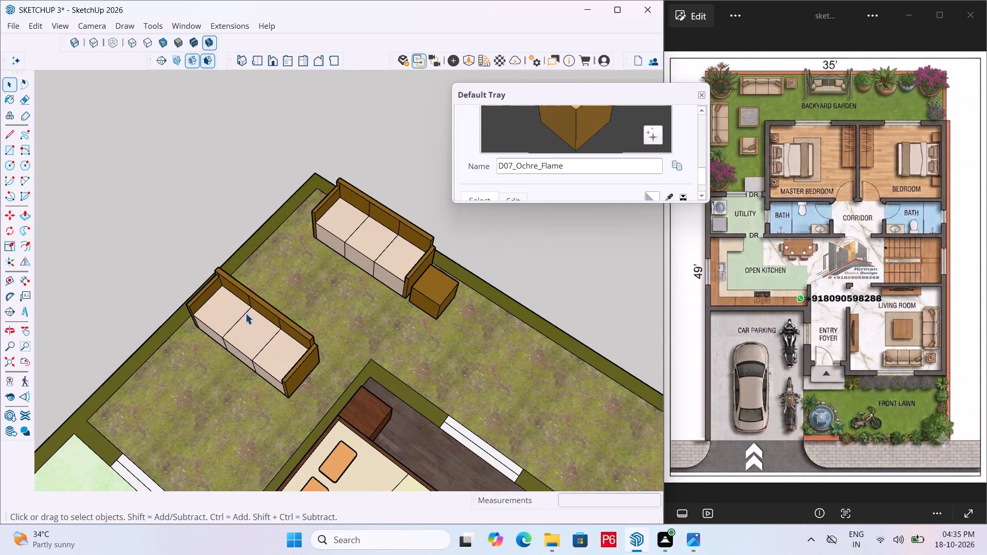
{"action": "left_click", "coordinate": [5, 229]}
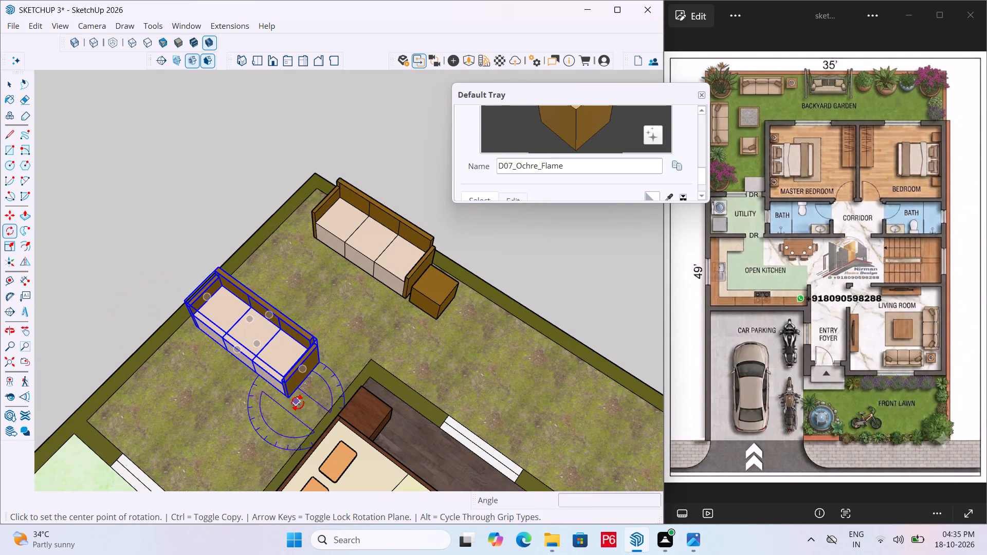
{"action": "left_click", "coordinate": [302, 400]}
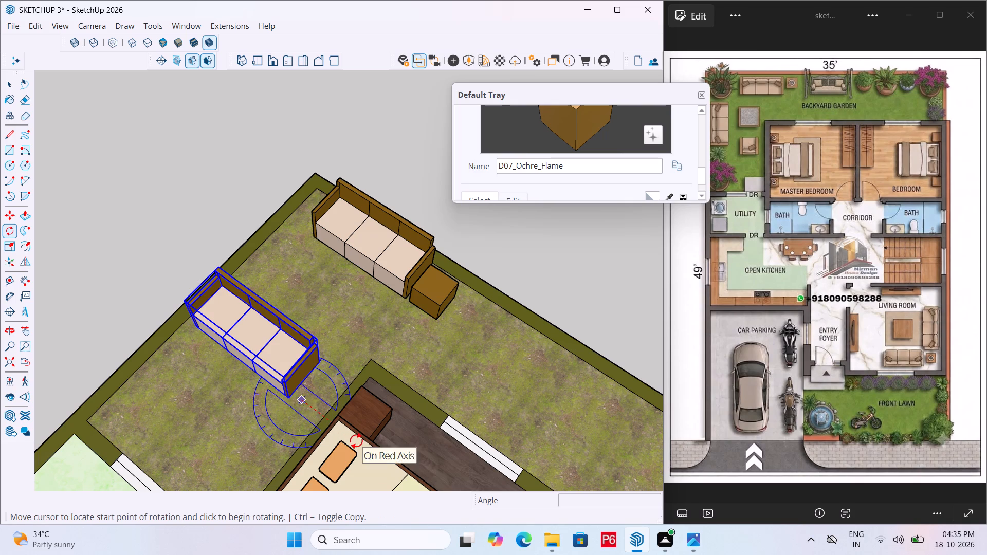
{"action": "left_click", "coordinate": [356, 440]}
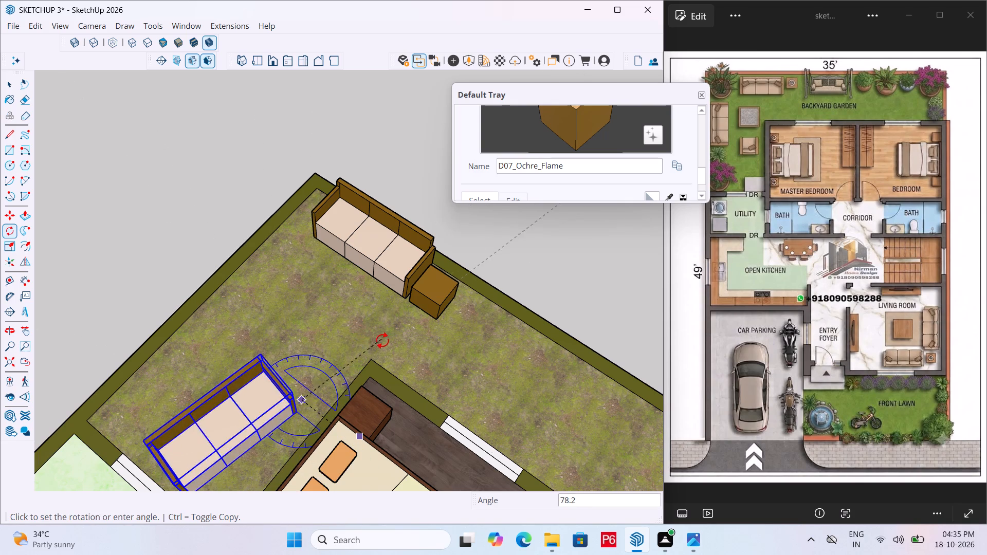
{"action": "scroll", "coordinate": [370, 340], "scroll_direction": "down", "scroll_amount": 3}
{"action": "middle_click_drag", "start_coordinate": [355, 335], "coordinate": [333, 361]}
{"action": "scroll", "coordinate": [333, 361], "scroll_direction": "up", "scroll_amount": 10}
{"action": "middle_click_drag", "start_coordinate": [333, 361], "coordinate": [334, 362]}
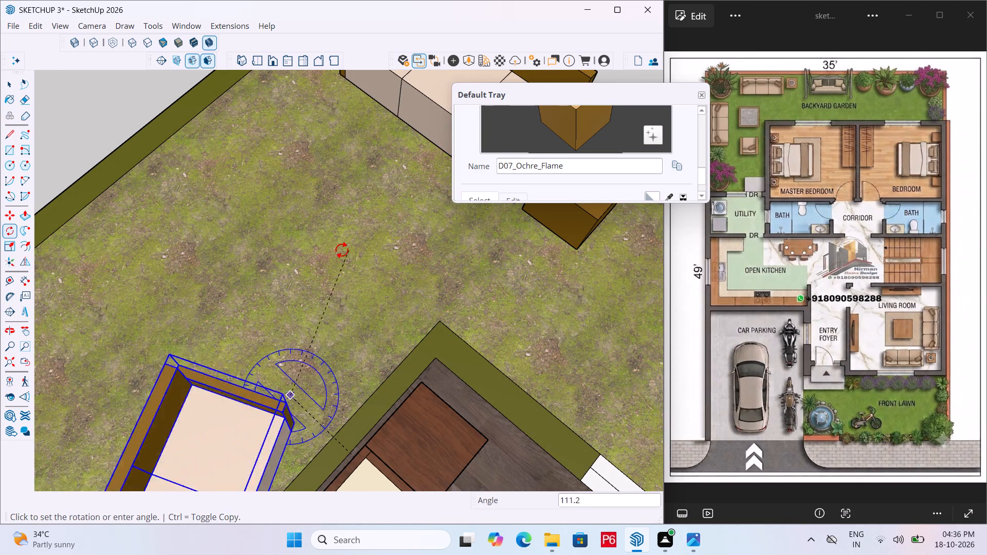
{"action": "scroll", "coordinate": [385, 272], "scroll_direction": "down", "scroll_amount": 3}
{"action": "scroll", "coordinate": [330, 300], "scroll_direction": "down", "scroll_amount": 11}
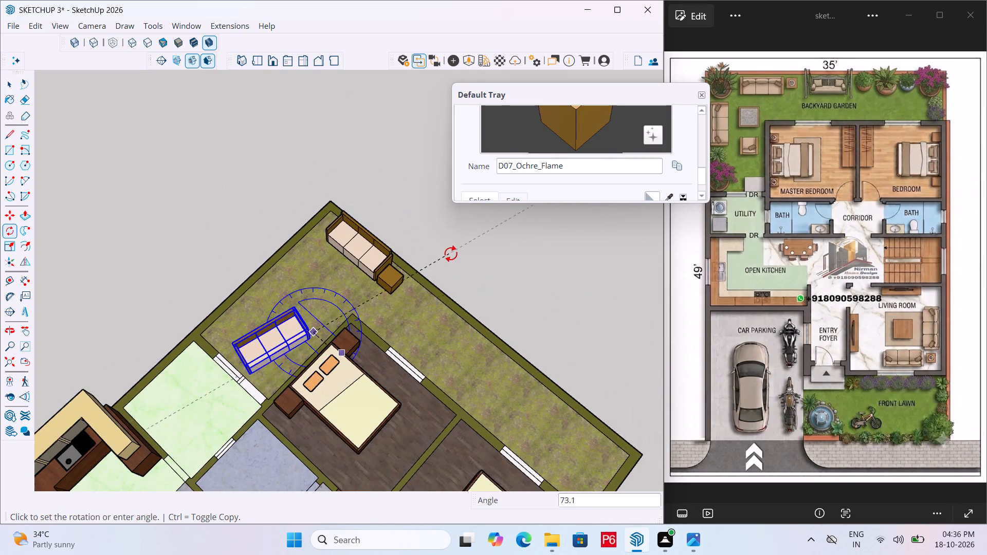
{"action": "left_click", "coordinate": [431, 206]}
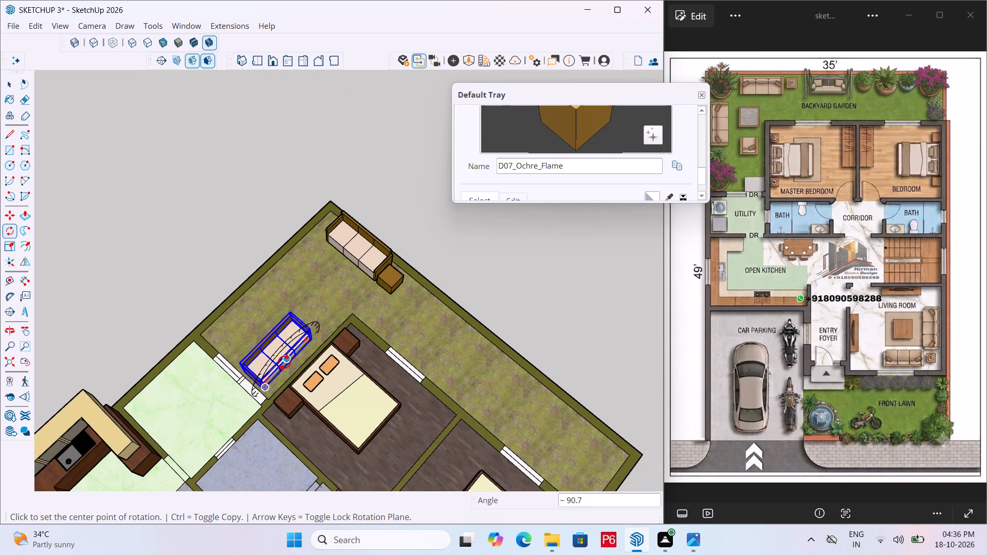
{"action": "key", "text": "Escape"}
Save the model with the rotated sofa copy.
{"action": "key", "text": "ctrl+s"}
{"action": "key", "text": "ctrl+s"}
{"action": "key", "text": "ctrl+s"}
{"action": "key", "text": "ctrl+s"}
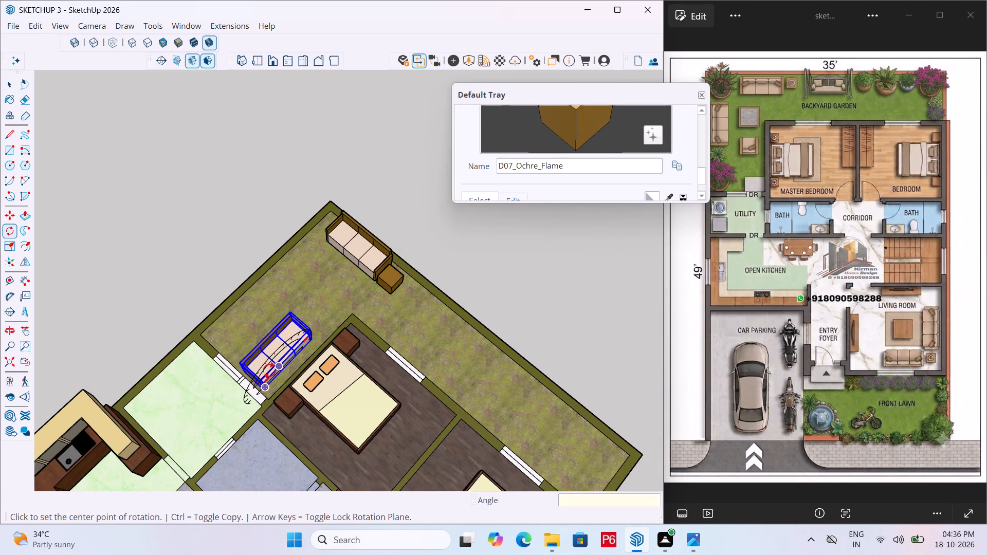
{"action": "key", "text": "Escape"}
{"action": "key", "text": "Escape"}
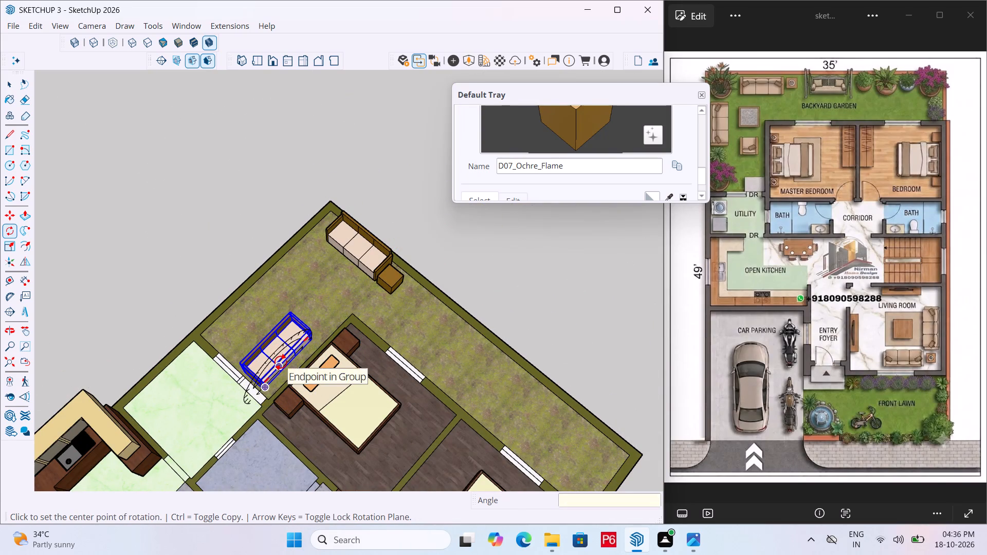
Move the rotated sofa copy back against the side boundary wall of the garden and deselect it.
{"action": "key", "text": "space"}
{"action": "left_click", "coordinate": [281, 356]}
{"action": "scroll", "coordinate": [268, 378], "scroll_direction": "up", "scroll_amount": 9}
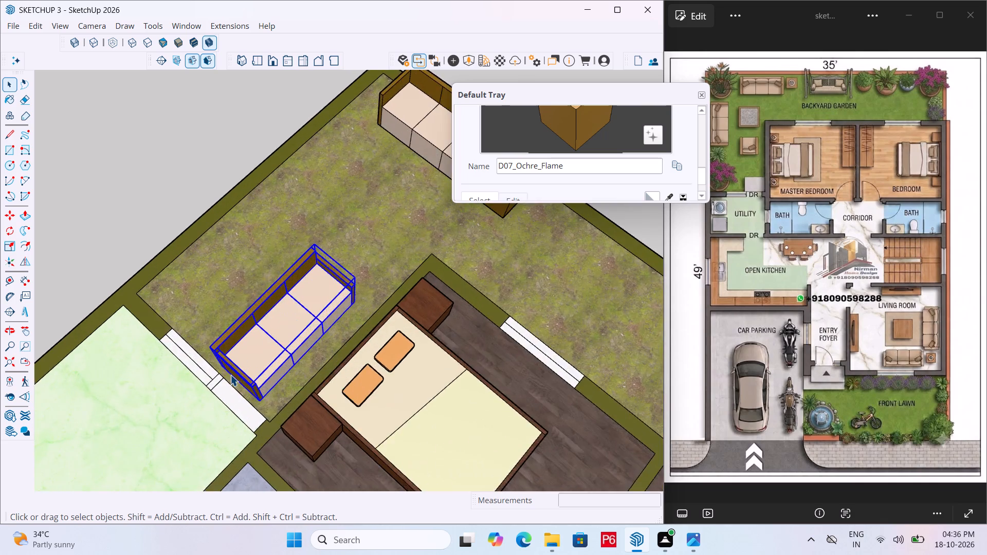
{"action": "scroll", "coordinate": [230, 375], "scroll_direction": "up", "scroll_amount": 4}
{"action": "key", "text": "m"}
{"action": "scroll", "coordinate": [287, 413], "scroll_direction": "up", "scroll_amount": 1}
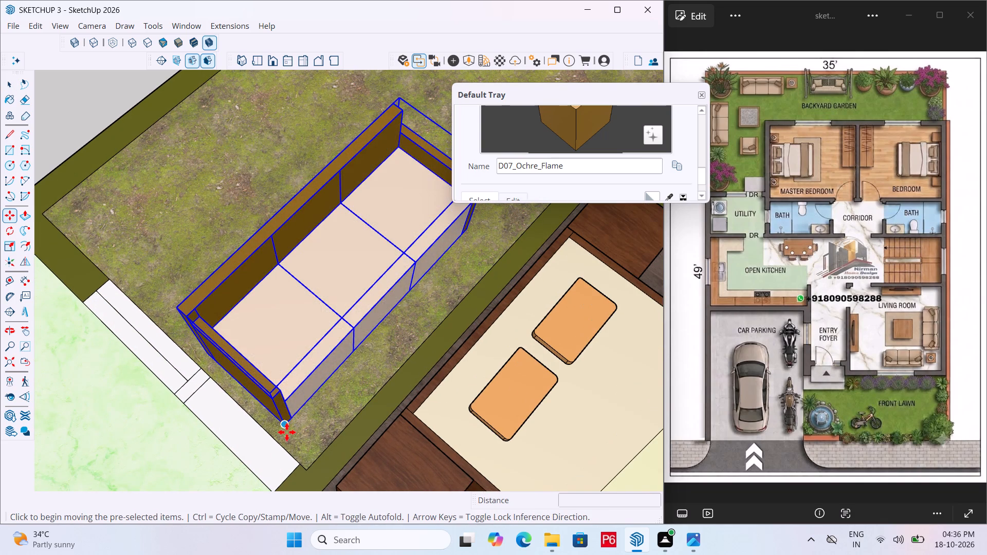
{"action": "left_click_drag", "start_coordinate": [287, 430], "coordinate": [287, 420]}
{"action": "scroll", "coordinate": [266, 271], "scroll_direction": "down", "scroll_amount": 6}
{"action": "scroll", "coordinate": [162, 449], "scroll_direction": "down", "scroll_amount": 6}
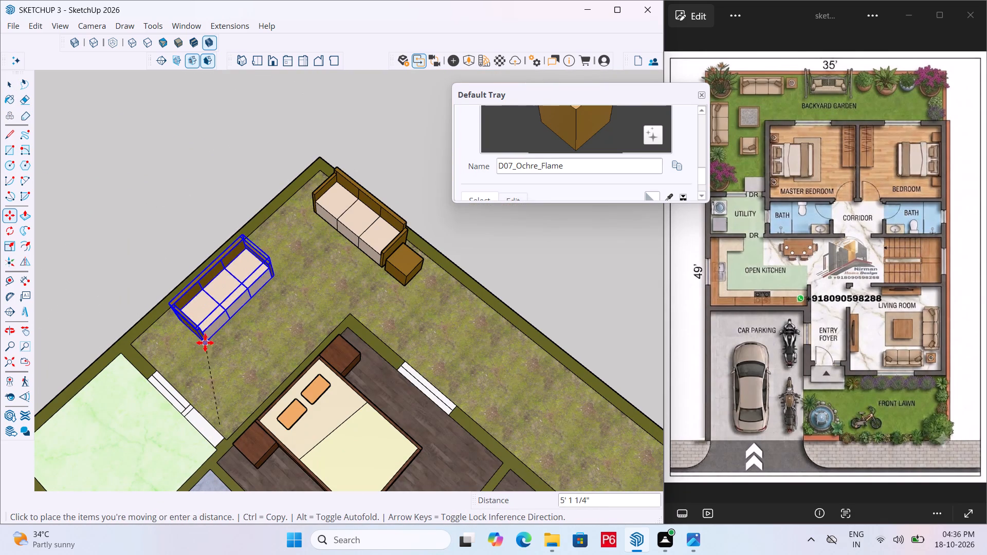
{"action": "left_click", "coordinate": [229, 313]}
{"action": "middle_click_drag", "start_coordinate": [230, 329], "coordinate": [279, 329]}
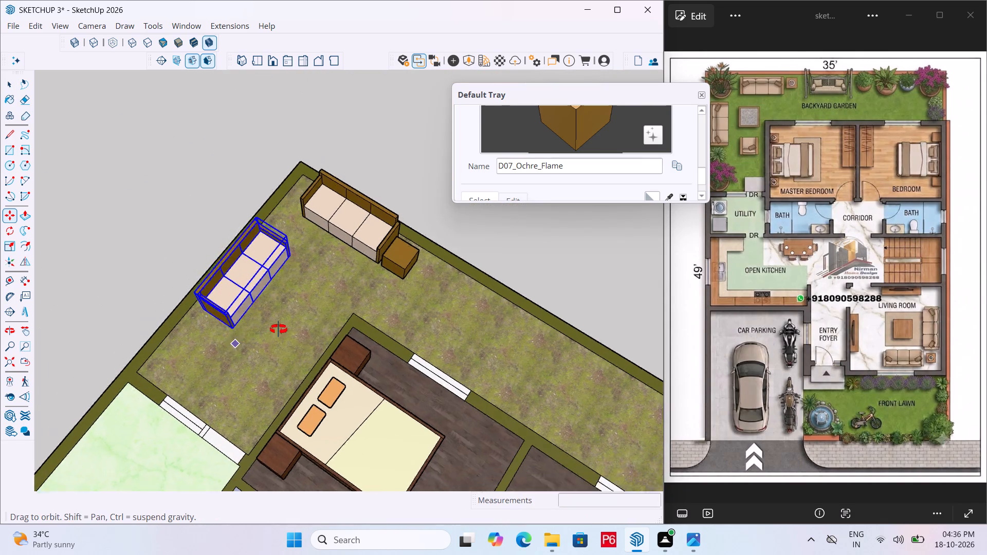
{"action": "middle_click_drag", "start_coordinate": [279, 329], "coordinate": [296, 300]}
{"action": "scroll", "coordinate": [315, 284], "scroll_direction": "up", "scroll_amount": 3}
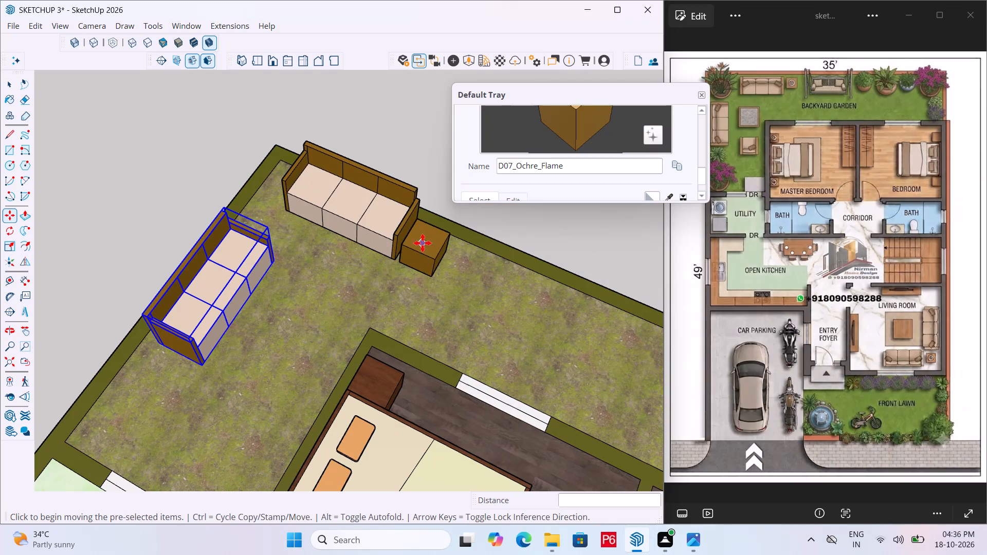
{"action": "key", "text": "Escape"}
{"action": "key", "text": "Escape"}
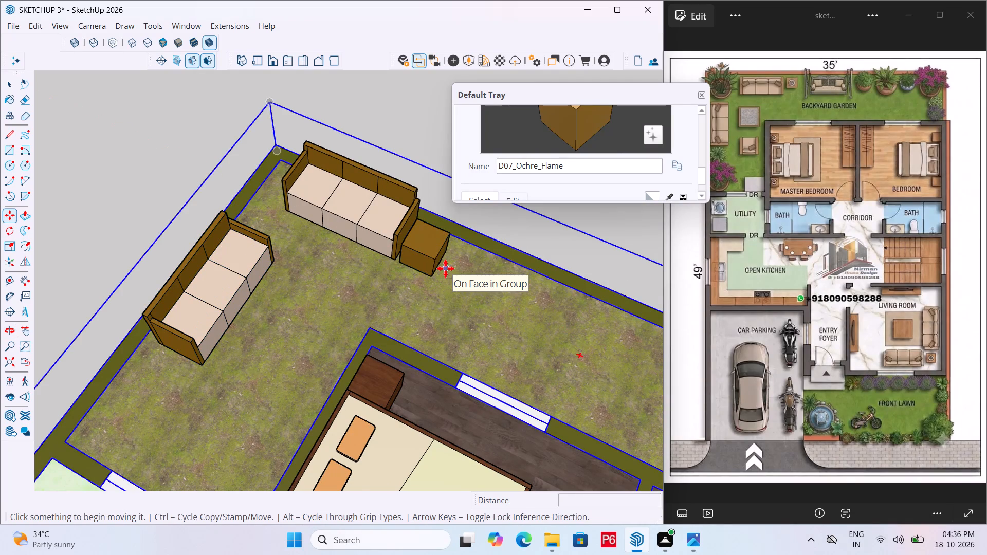
Save the model with the second sofa placed along the side wall.
{"action": "key", "text": "ctrl+s"}
{"action": "key", "text": "ctrl+s"}
Move the rear wall sofa and its side table block together about 2' 1 9/16" along the wall, away from the garden corner.
{"action": "key", "text": "space"}
{"action": "left_click", "coordinate": [428, 261]}
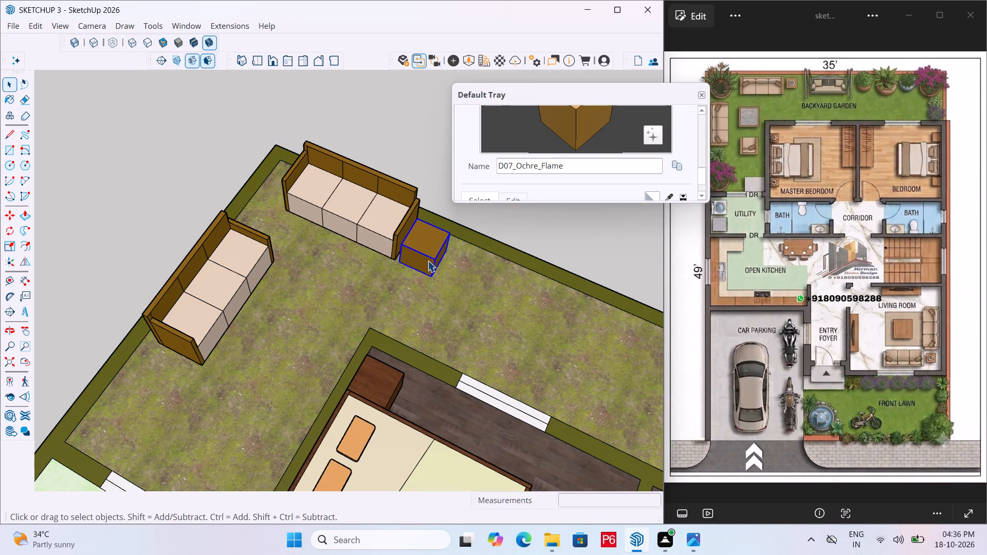
{"action": "left_click", "coordinate": [393, 252], "text": "ctrl"}
{"action": "key", "text": "m"}
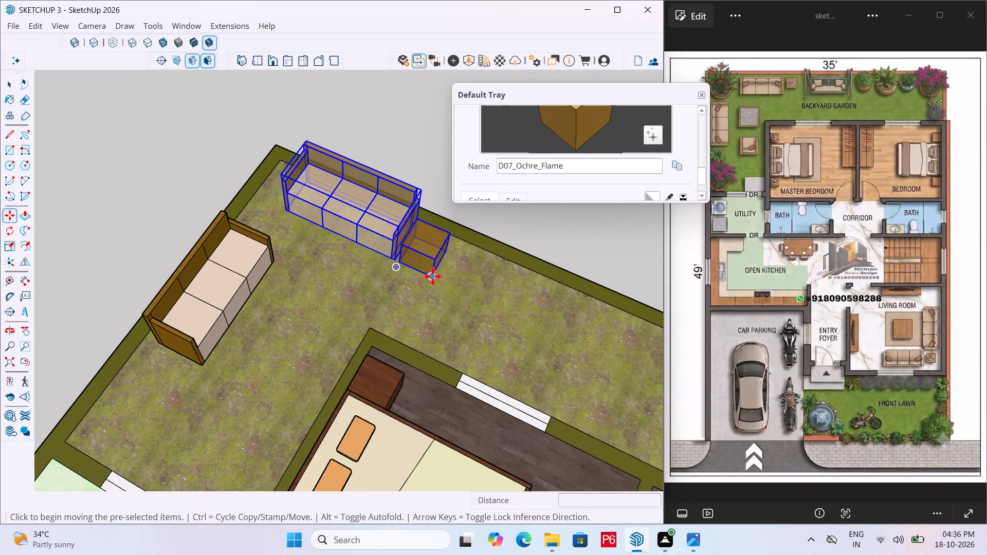
{"action": "double_click", "coordinate": [433, 276]}
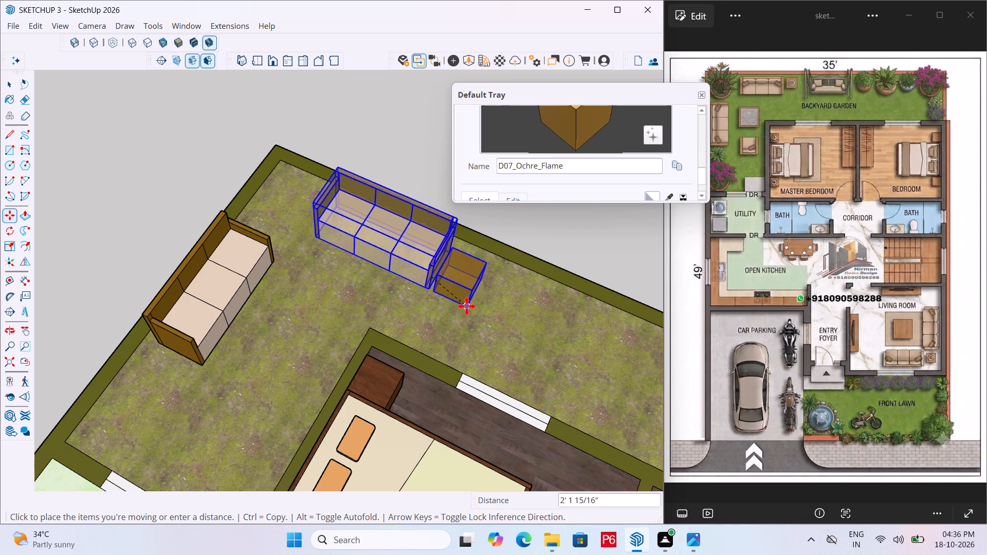
{"action": "left_click", "coordinate": [468, 304]}
Save the model with the shifted rear wall sofa and side table.
{"action": "key", "text": "ctrl+s"}
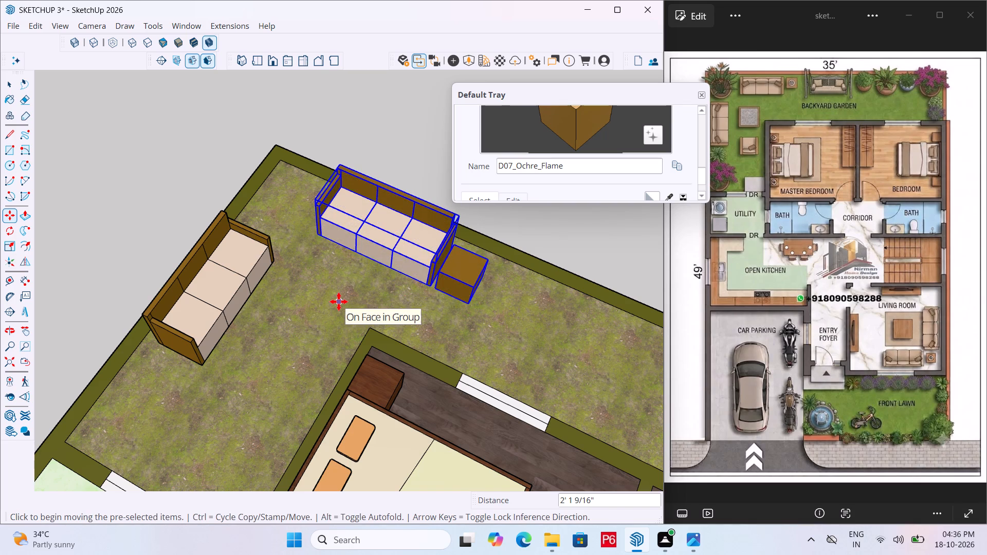
{"action": "key", "text": "ctrl+s"}
{"action": "key", "text": "ctrl+s"}
Move the side wall sofa about 1' 10" along its wall toward the garden corner.
{"action": "scroll", "coordinate": [339, 306], "scroll_direction": "down", "scroll_amount": 3}
{"action": "middle_click_drag", "start_coordinate": [308, 304], "coordinate": [84, 323]}
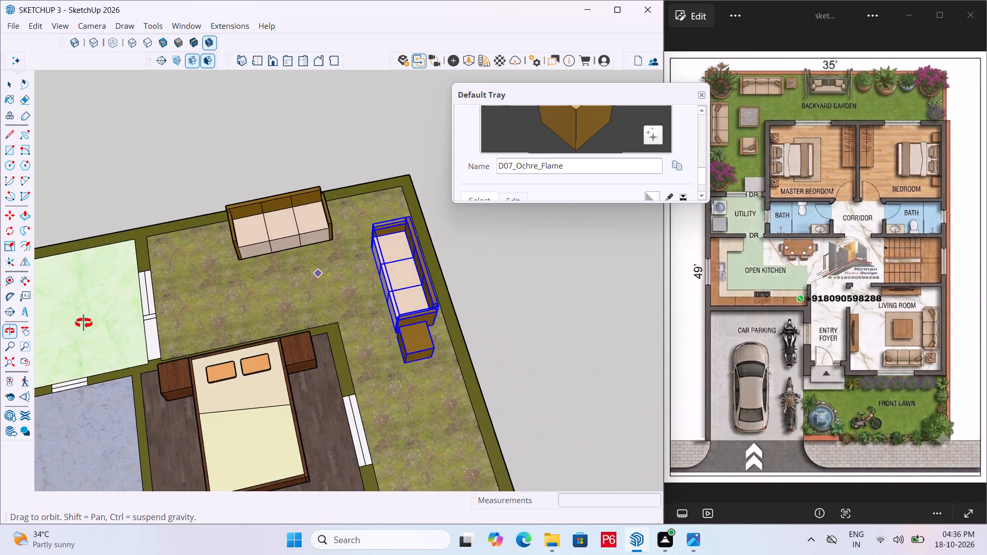
{"action": "middle_click_drag", "start_coordinate": [84, 323], "coordinate": [88, 320]}
{"action": "scroll", "coordinate": [267, 260], "scroll_direction": "up", "scroll_amount": 8}
{"action": "left_click", "coordinate": [361, 233]}
{"action": "key", "text": "Escape"}
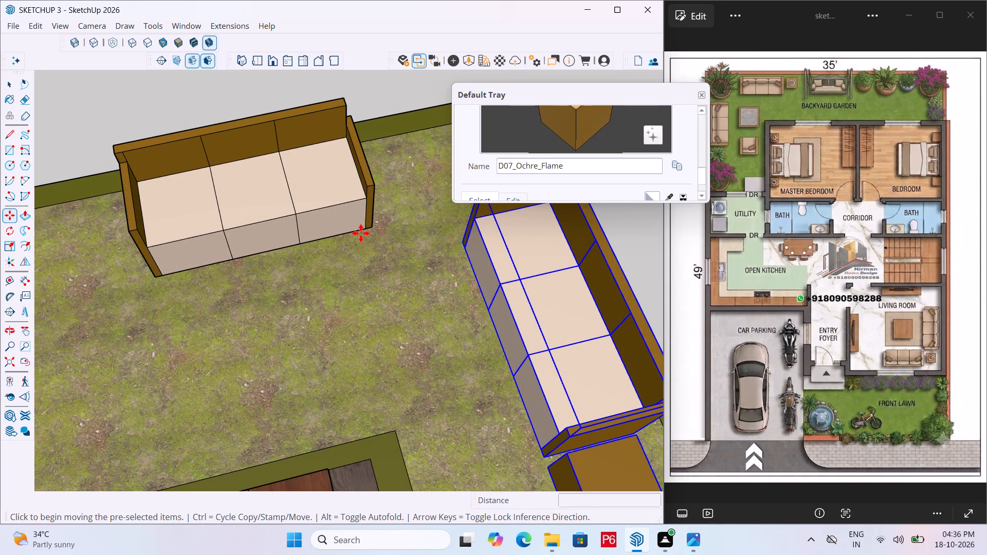
{"action": "key", "text": "space"}
{"action": "left_click", "coordinate": [369, 221]}
{"action": "key", "text": "m"}
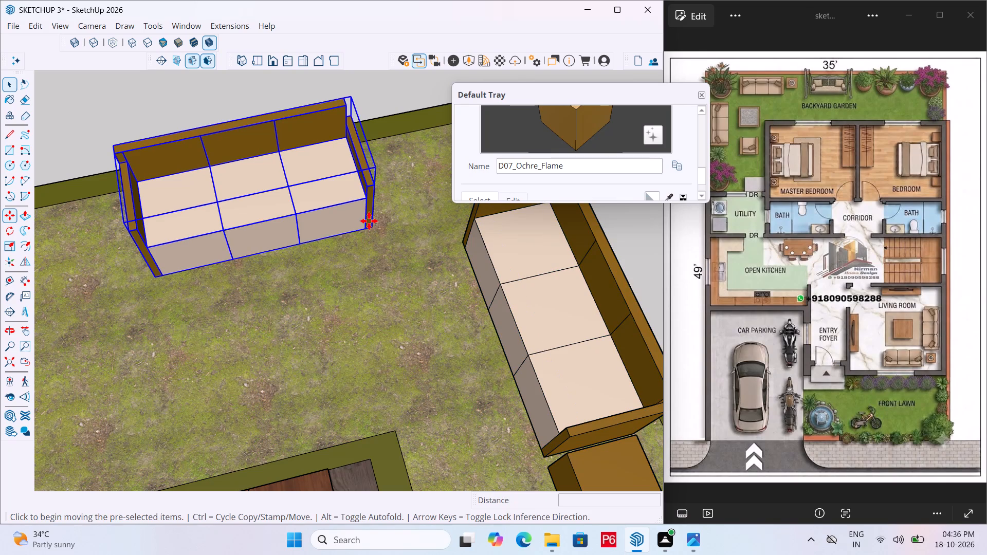
{"action": "double_click", "coordinate": [373, 227]}
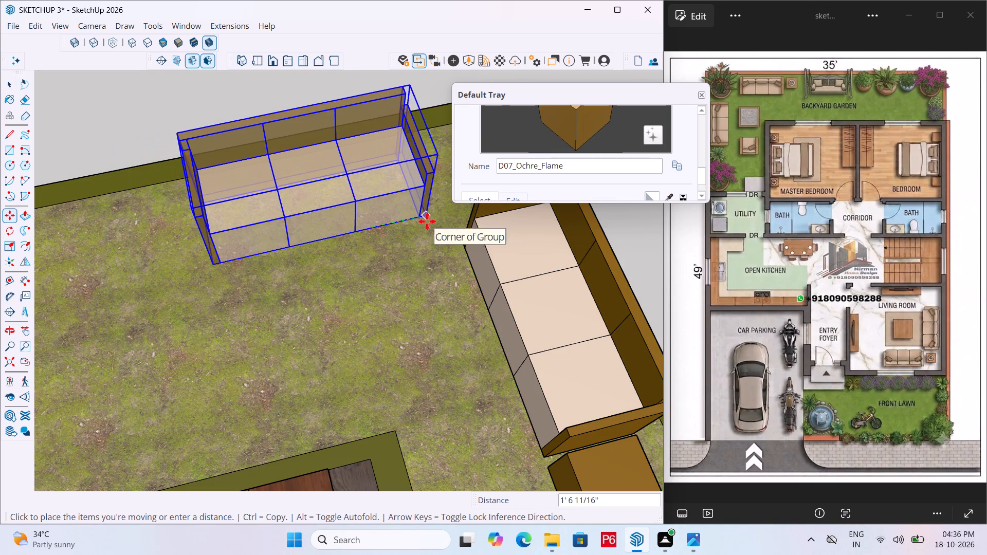
{"action": "left_click", "coordinate": [436, 219]}
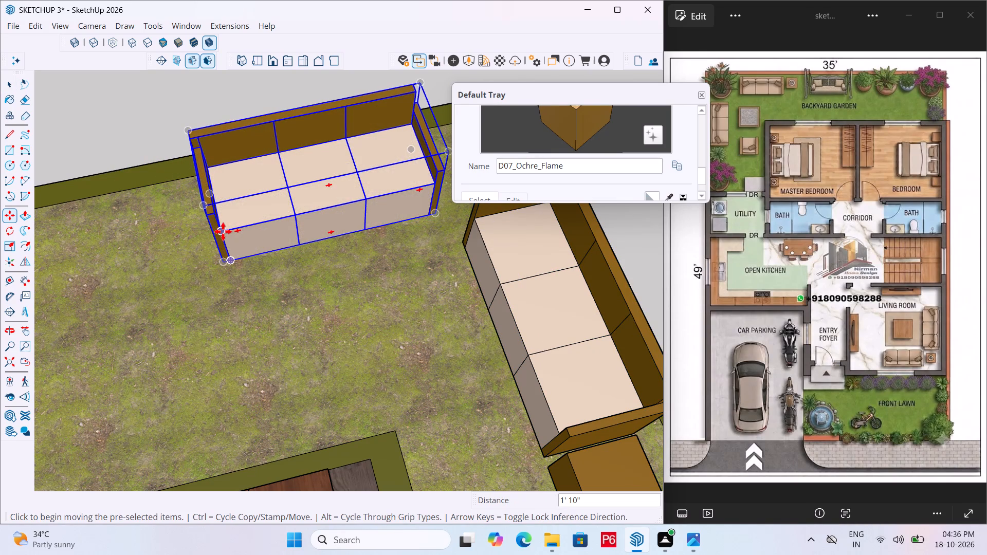
Save the model with the repositioned side wall sofa.
{"action": "key", "text": "ctrl+s"}
{"action": "key", "text": "ctrl+s"}
{"action": "key", "text": "ctrl+s"}
{"action": "key", "text": "ctrl+s"}
{"action": "key", "text": "ctrl+s"}
Deselect the sofa and examine the two-sofa arrangement and the open lawn between the sofas.
{"action": "scroll", "coordinate": [237, 242], "scroll_direction": "down", "scroll_amount": 2}
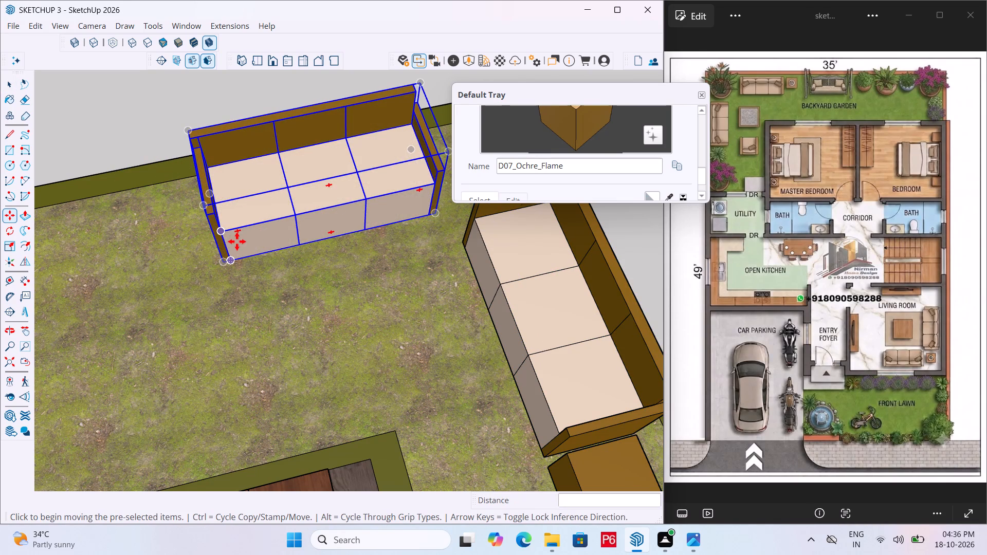
{"action": "scroll", "coordinate": [237, 242], "scroll_direction": "down", "scroll_amount": 3}
{"action": "key", "text": "space"}
{"action": "left_click", "coordinate": [212, 141]}
{"action": "middle_click_drag", "start_coordinate": [167, 261], "coordinate": [392, 300]}
{"action": "scroll", "coordinate": [243, 270], "scroll_direction": "down", "scroll_amount": 6}
{"action": "middle_click_drag", "start_coordinate": [320, 324], "coordinate": [469, 270]}
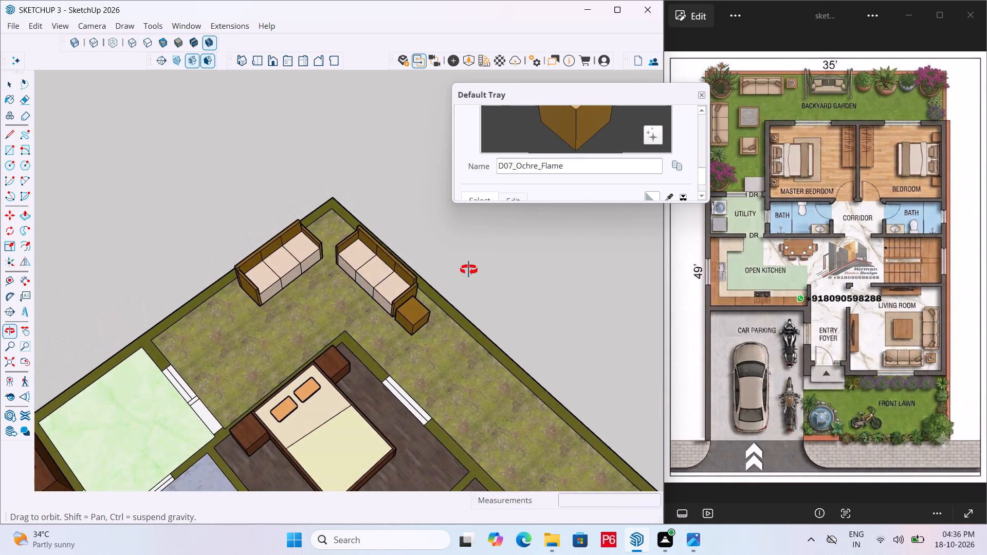
{"action": "middle_click_drag", "start_coordinate": [469, 270], "coordinate": [512, 262]}
{"action": "scroll", "coordinate": [298, 336], "scroll_direction": "up", "scroll_amount": 1}
{"action": "middle_click_drag", "start_coordinate": [298, 335], "coordinate": [310, 391]}
{"action": "scroll", "coordinate": [310, 307], "scroll_direction": "up", "scroll_amount": 2}
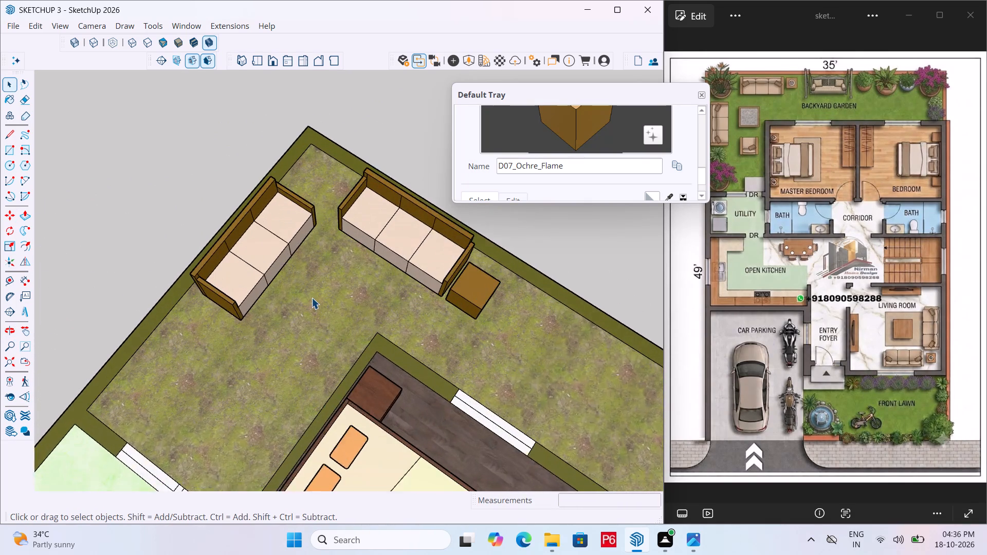
{"action": "scroll", "coordinate": [312, 298], "scroll_direction": "up", "scroll_amount": 6}
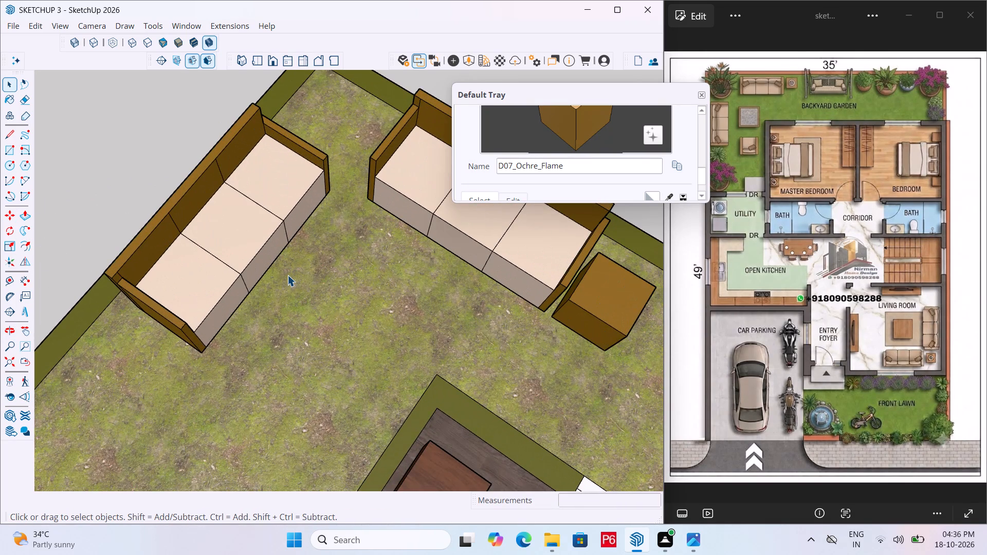
{"action": "scroll", "coordinate": [294, 298], "scroll_direction": "up", "scroll_amount": 2}
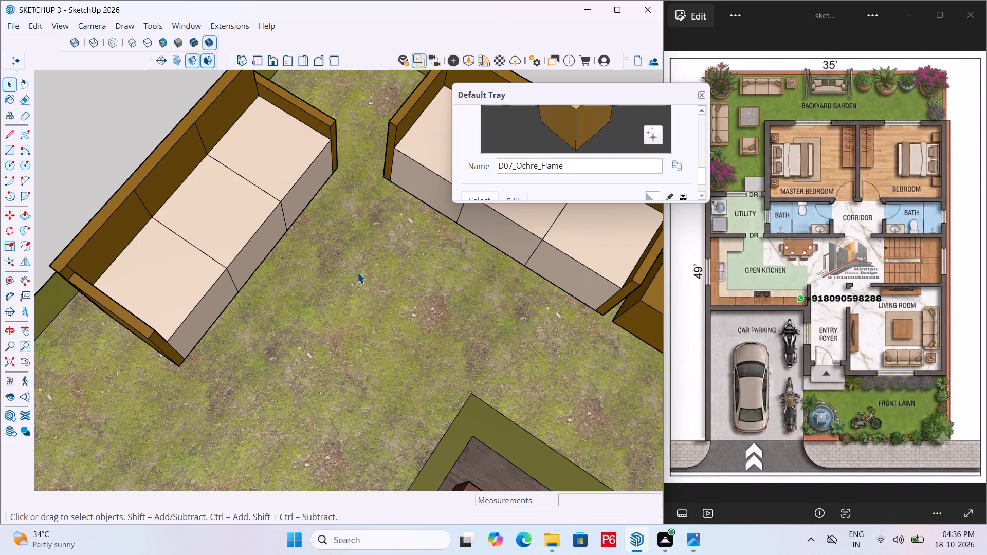
Draw a near-square rectangle, a little over 2' 6" per side, on the lawn between the two sofas.
{"action": "scroll", "coordinate": [357, 272], "scroll_direction": "down", "scroll_amount": 4}
{"action": "scroll", "coordinate": [313, 295], "scroll_direction": "down", "scroll_amount": 6}
{"action": "scroll", "coordinate": [421, 246], "scroll_direction": "down", "scroll_amount": 3}
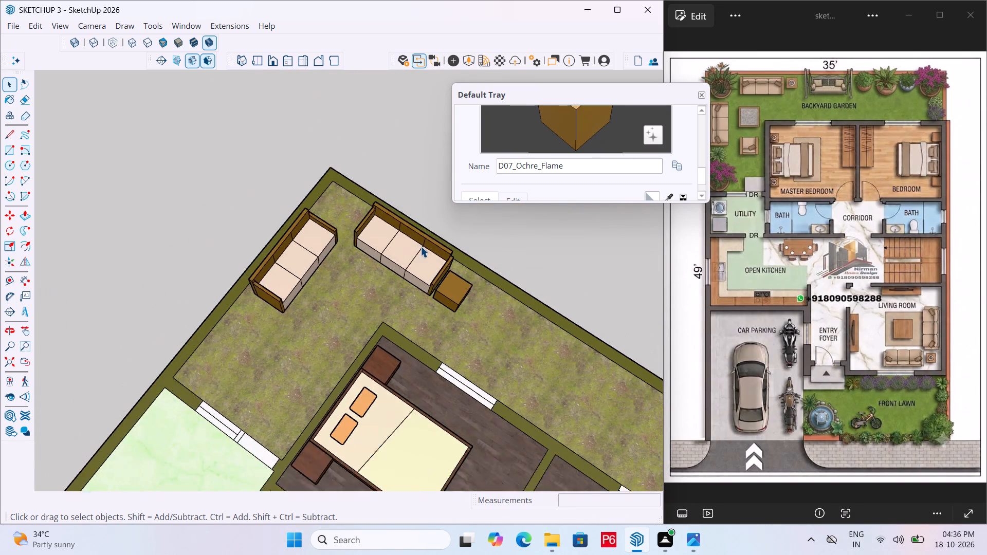
{"action": "scroll", "coordinate": [421, 246], "scroll_direction": "down", "scroll_amount": 3}
{"action": "scroll", "coordinate": [334, 227], "scroll_direction": "down", "scroll_amount": 7}
{"action": "scroll", "coordinate": [345, 315], "scroll_direction": "up", "scroll_amount": 6}
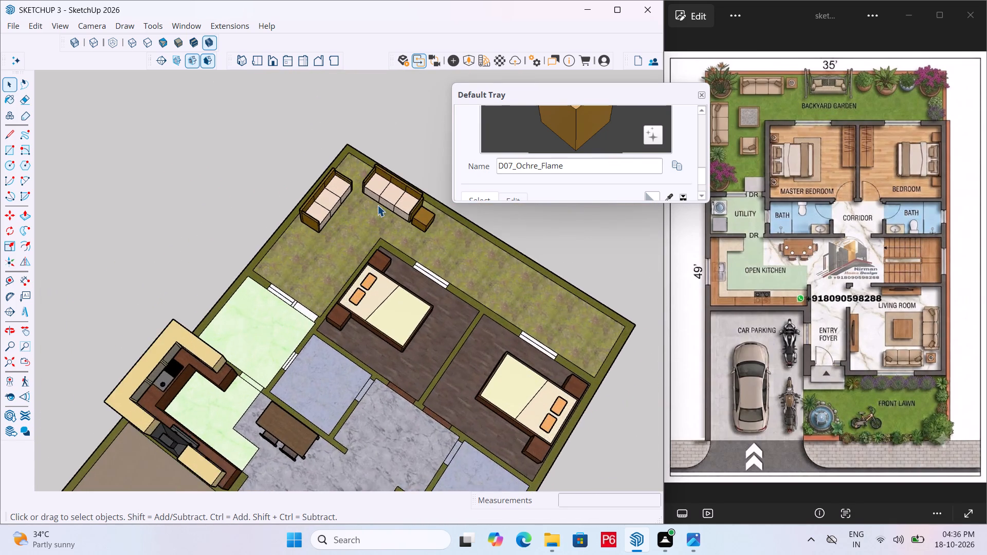
{"action": "scroll", "coordinate": [377, 205], "scroll_direction": "up", "scroll_amount": 5}
{"action": "scroll", "coordinate": [325, 203], "scroll_direction": "up", "scroll_amount": 10}
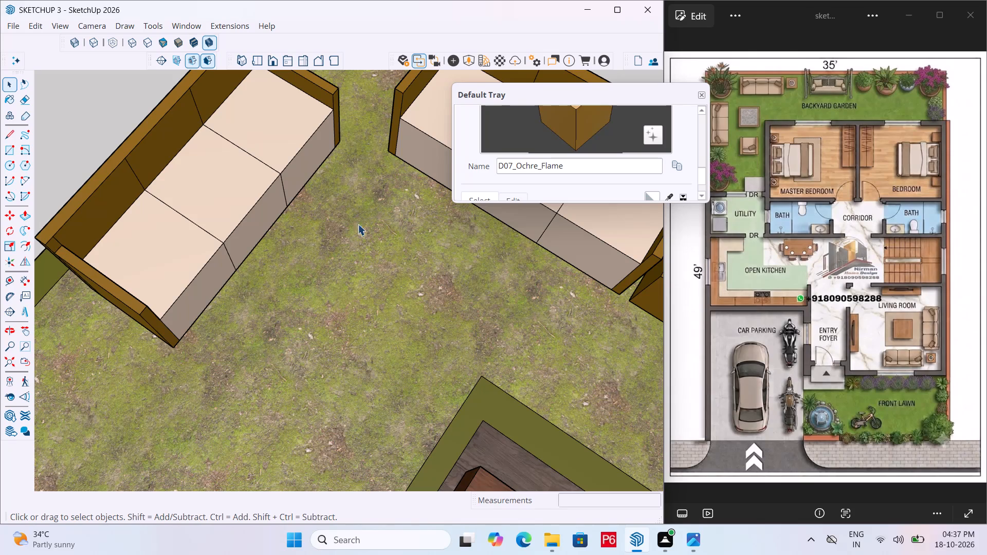
{"action": "key", "text": "r"}
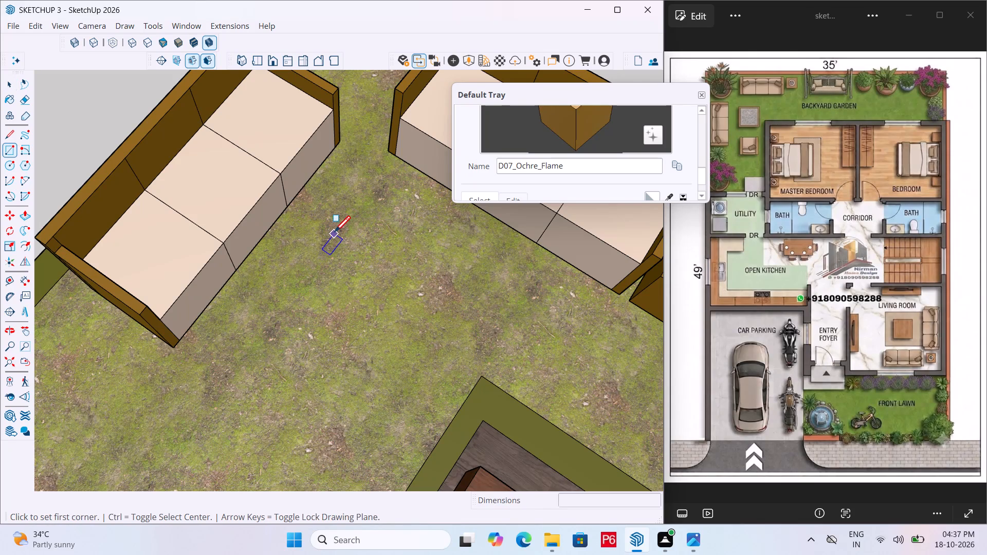
{"action": "left_click", "coordinate": [337, 229]}
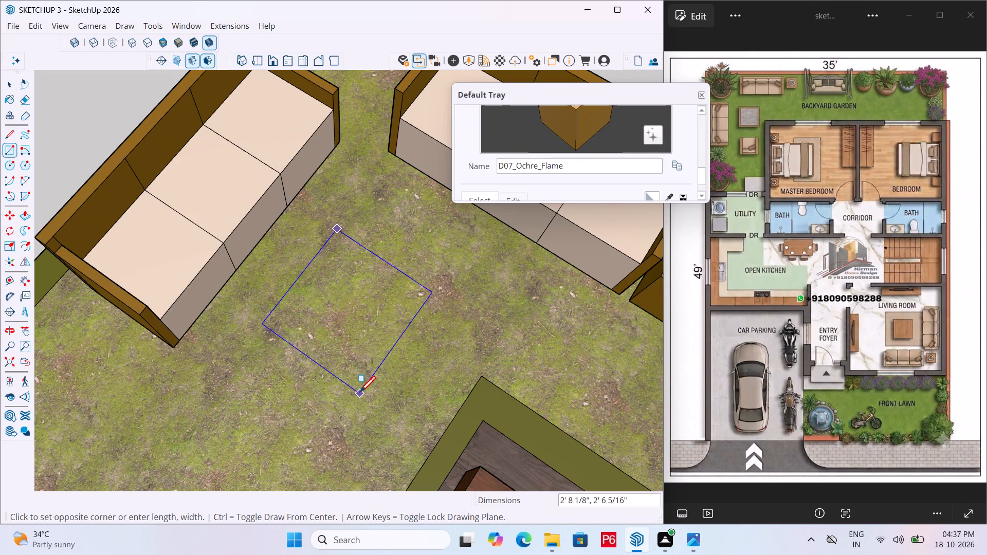
{"action": "left_click", "coordinate": [363, 405]}
{"action": "key", "text": "space"}
Select the new rectangle's face and edges and make them a group.
{"action": "left_click", "coordinate": [362, 326]}
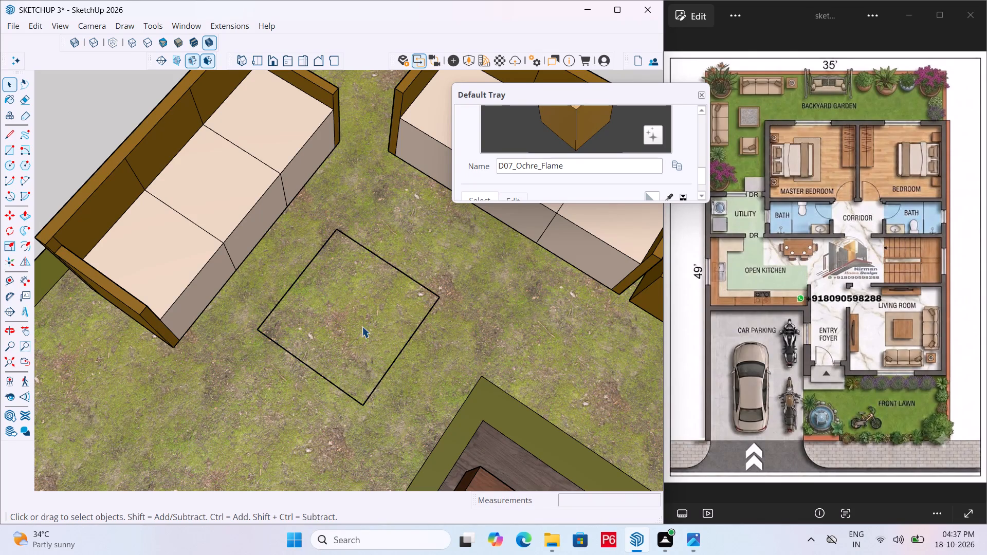
{"action": "double_click", "coordinate": [362, 312]}
{"action": "right_click", "coordinate": [351, 299]}
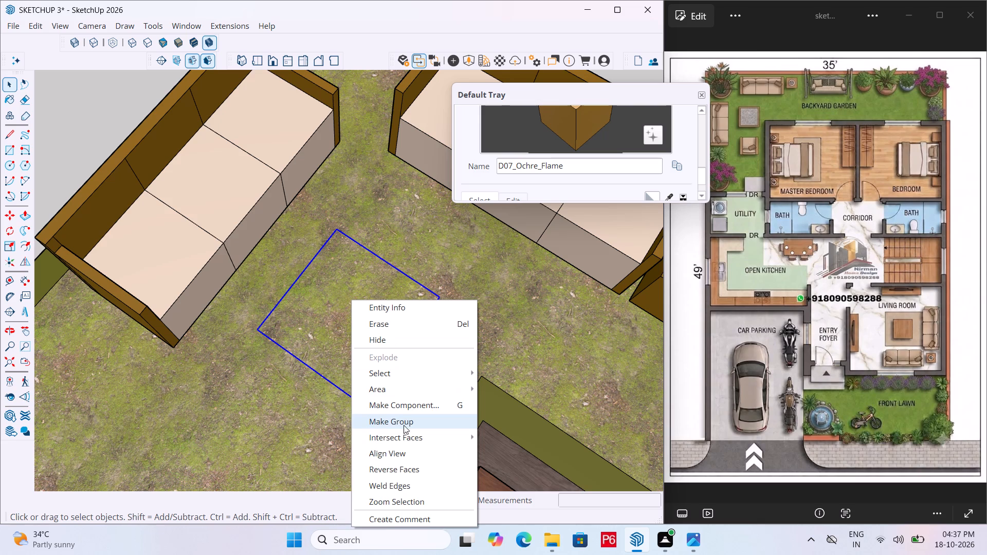
{"action": "left_click", "coordinate": [405, 423]}
Open the rectangle's group and offset its outline inward about 3 7/16" to form a border around an inner panel.
{"action": "scroll", "coordinate": [556, 163], "scroll_direction": "down", "scroll_amount": 1}
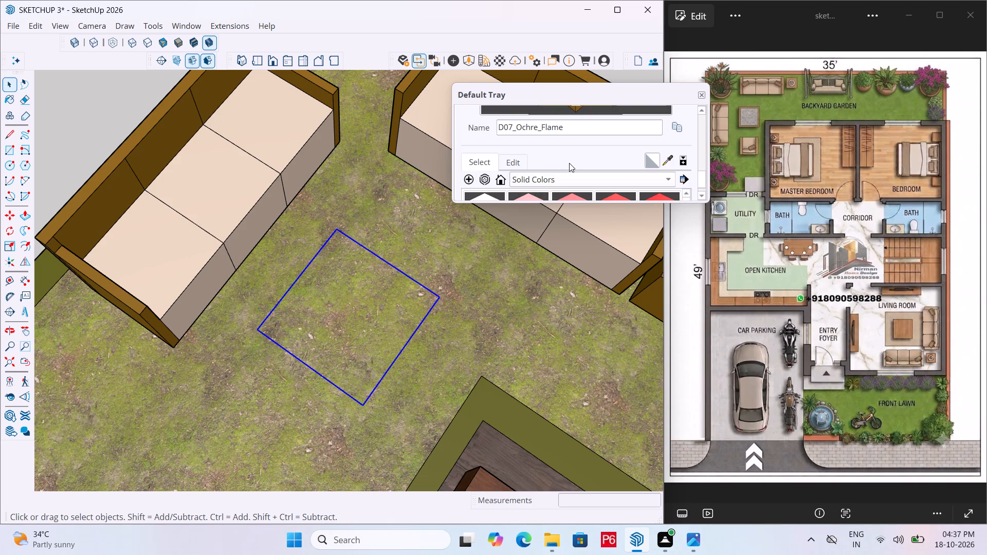
{"action": "scroll", "coordinate": [569, 165], "scroll_direction": "down", "scroll_amount": 3}
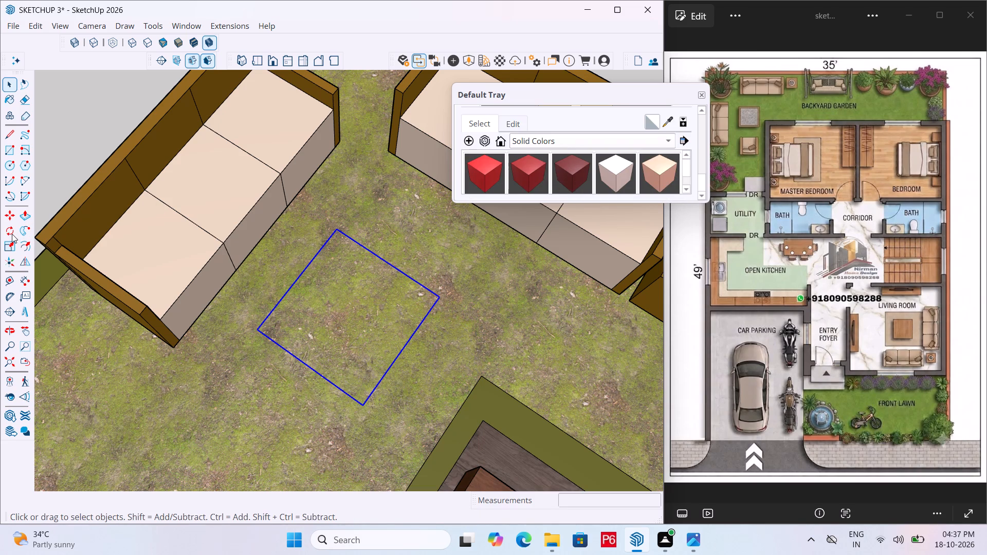
{"action": "left_click_drag", "start_coordinate": [22, 245], "coordinate": [29, 241]}
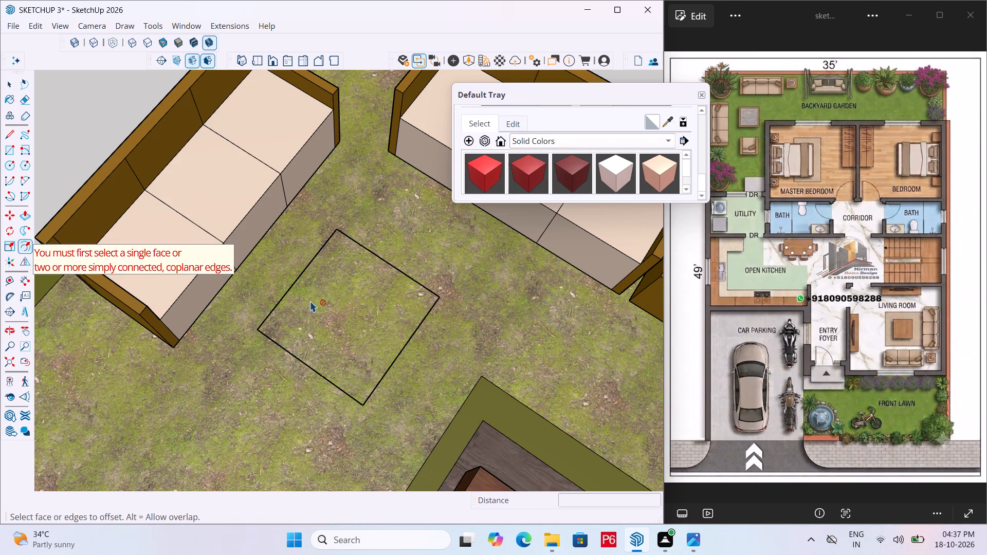
{"action": "key", "text": "space"}
{"action": "key", "text": "Escape"}
{"action": "double_click", "coordinate": [351, 290]}
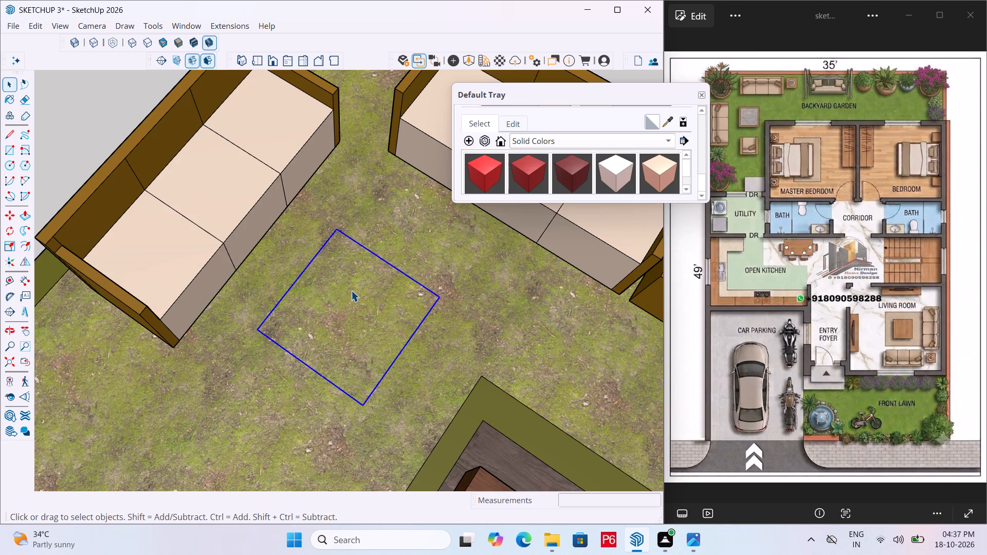
{"action": "left_click", "coordinate": [351, 289]}
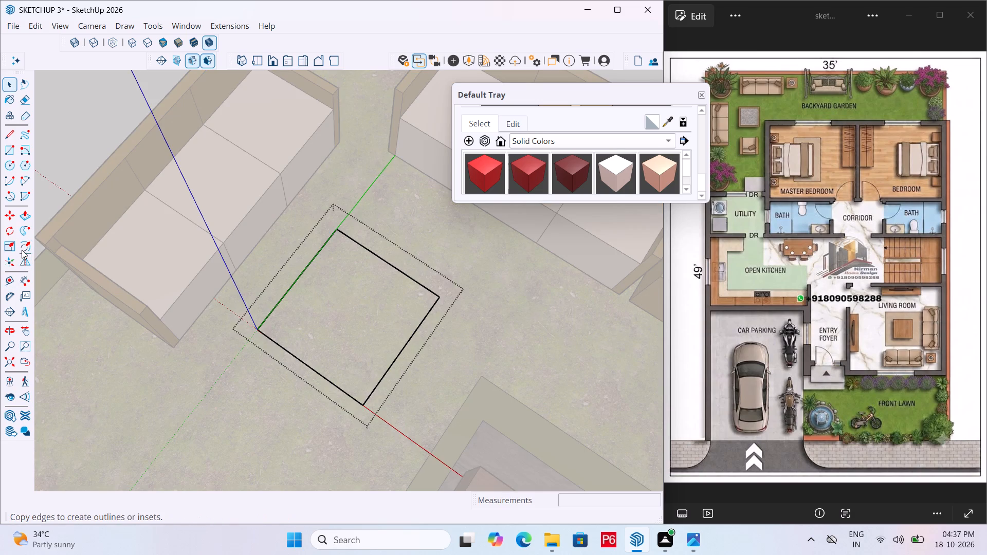
{"action": "left_click", "coordinate": [22, 250]}
{"action": "left_click", "coordinate": [300, 310]}
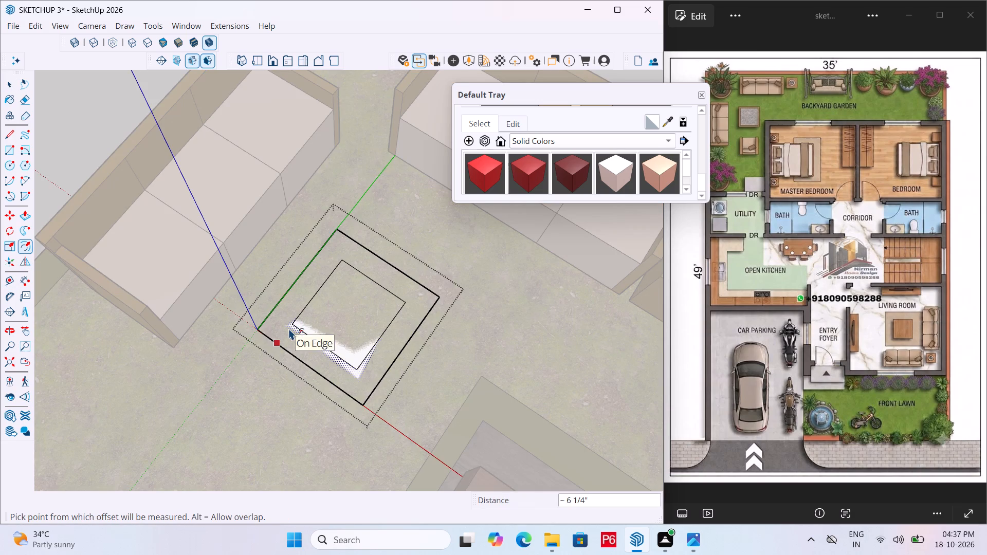
{"action": "key", "text": "ctrl+z"}
{"action": "left_click", "coordinate": [312, 319]}
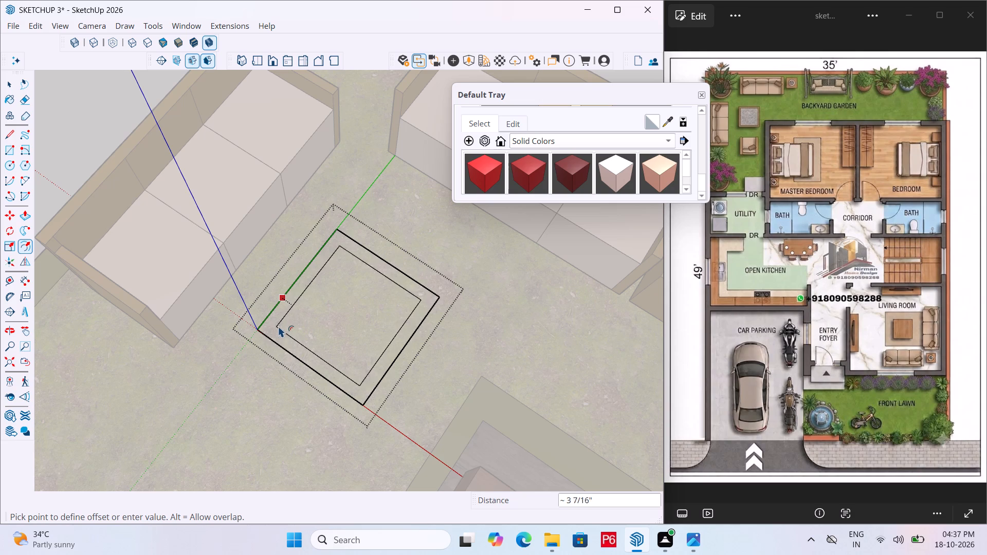
{"action": "double_click", "coordinate": [279, 325]}
{"action": "key", "text": "space"}
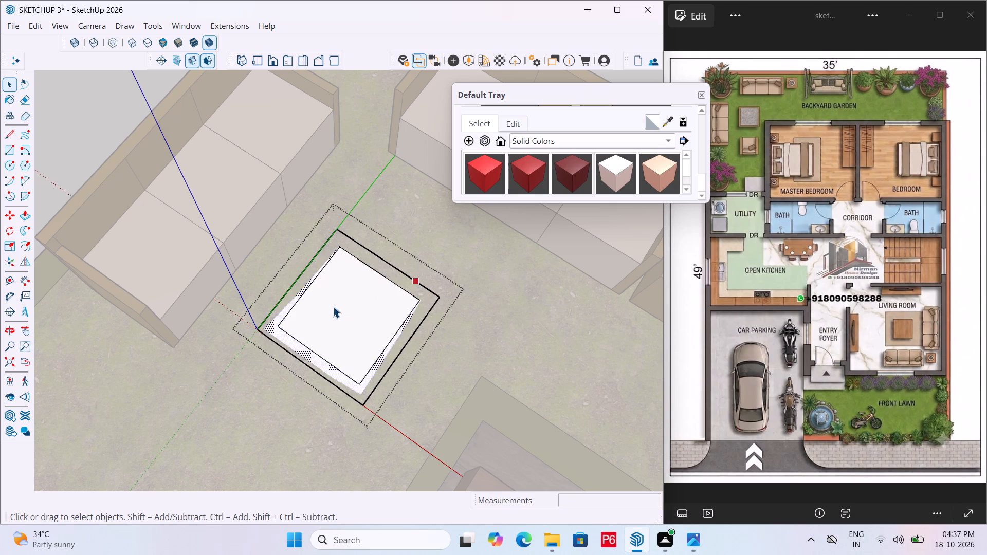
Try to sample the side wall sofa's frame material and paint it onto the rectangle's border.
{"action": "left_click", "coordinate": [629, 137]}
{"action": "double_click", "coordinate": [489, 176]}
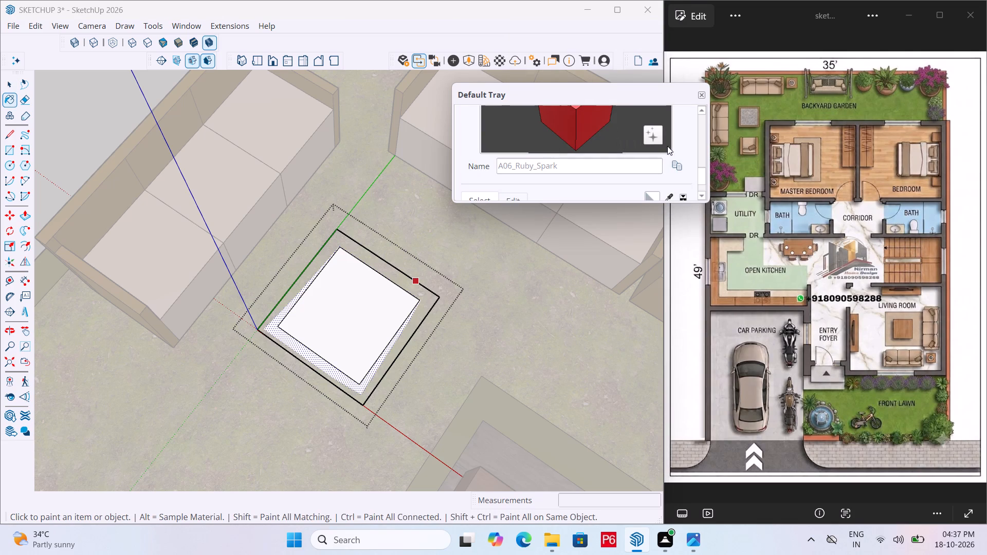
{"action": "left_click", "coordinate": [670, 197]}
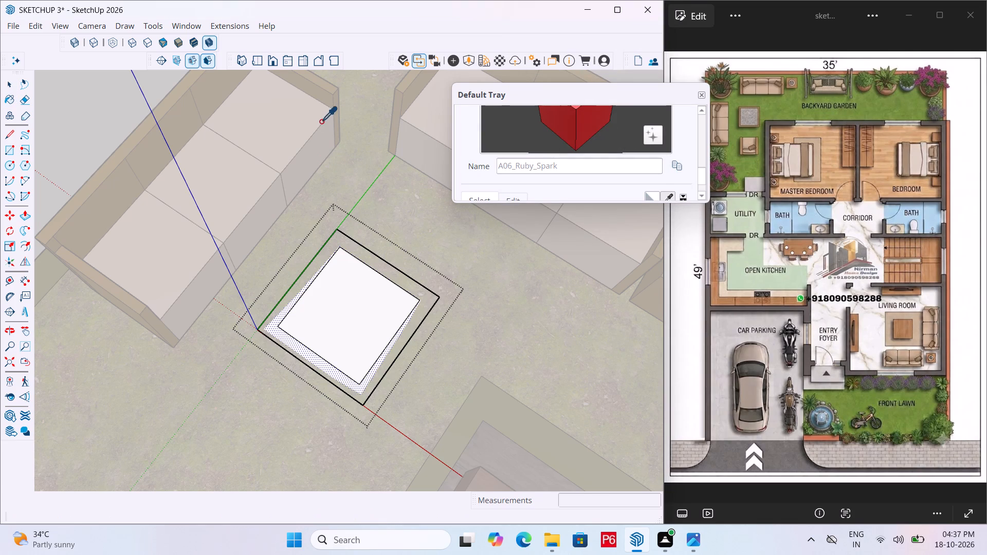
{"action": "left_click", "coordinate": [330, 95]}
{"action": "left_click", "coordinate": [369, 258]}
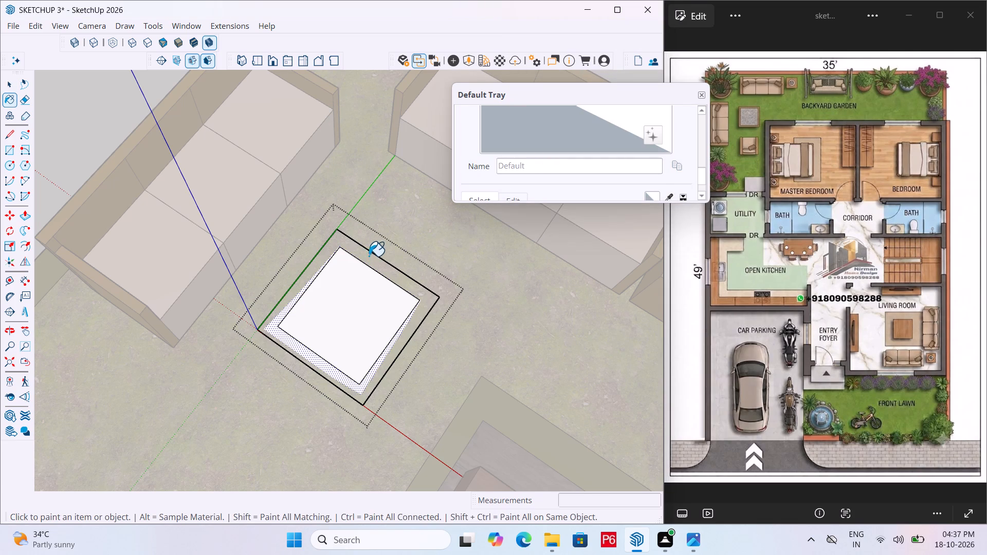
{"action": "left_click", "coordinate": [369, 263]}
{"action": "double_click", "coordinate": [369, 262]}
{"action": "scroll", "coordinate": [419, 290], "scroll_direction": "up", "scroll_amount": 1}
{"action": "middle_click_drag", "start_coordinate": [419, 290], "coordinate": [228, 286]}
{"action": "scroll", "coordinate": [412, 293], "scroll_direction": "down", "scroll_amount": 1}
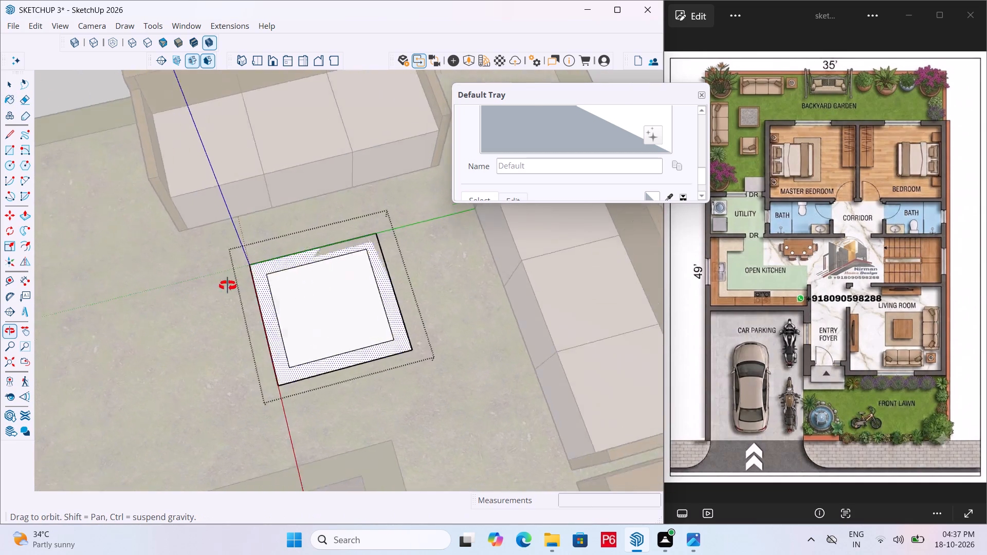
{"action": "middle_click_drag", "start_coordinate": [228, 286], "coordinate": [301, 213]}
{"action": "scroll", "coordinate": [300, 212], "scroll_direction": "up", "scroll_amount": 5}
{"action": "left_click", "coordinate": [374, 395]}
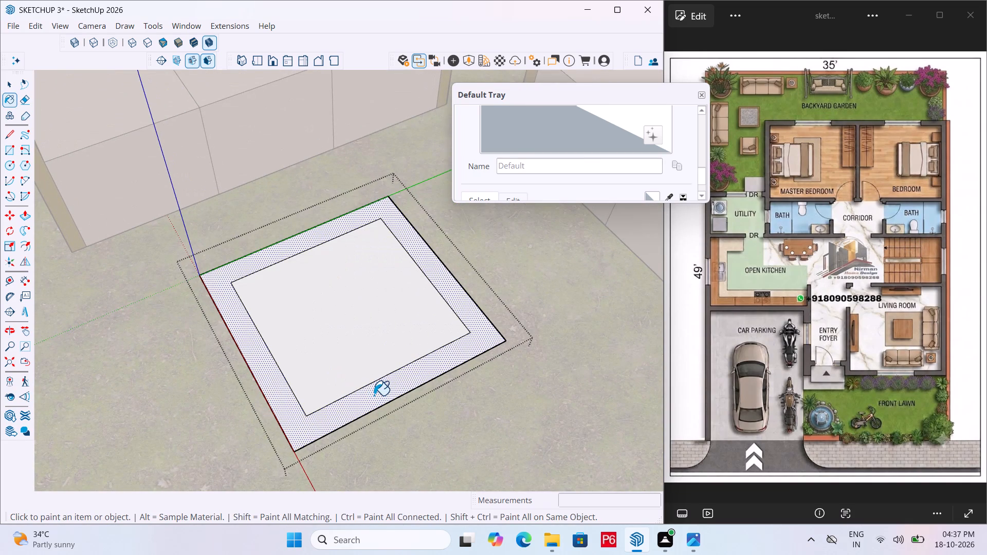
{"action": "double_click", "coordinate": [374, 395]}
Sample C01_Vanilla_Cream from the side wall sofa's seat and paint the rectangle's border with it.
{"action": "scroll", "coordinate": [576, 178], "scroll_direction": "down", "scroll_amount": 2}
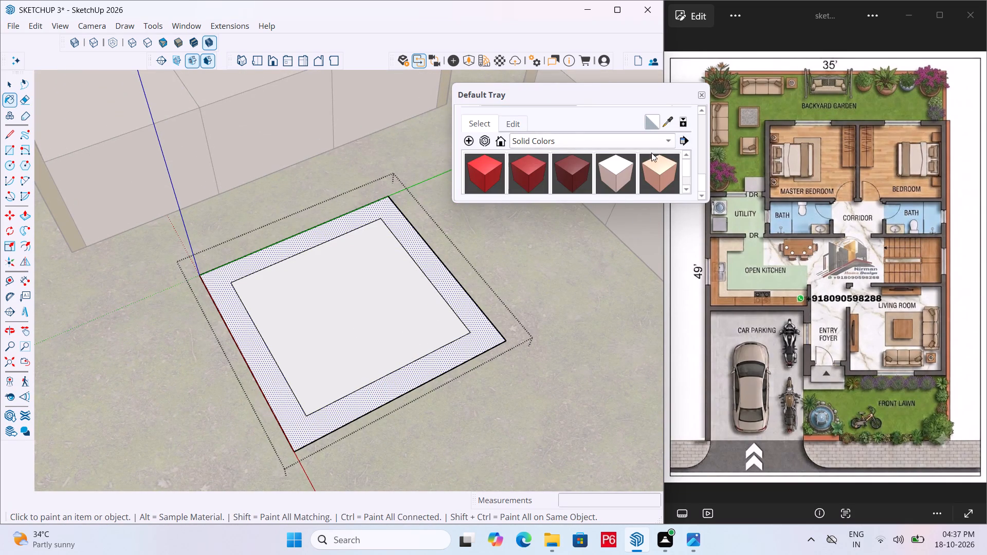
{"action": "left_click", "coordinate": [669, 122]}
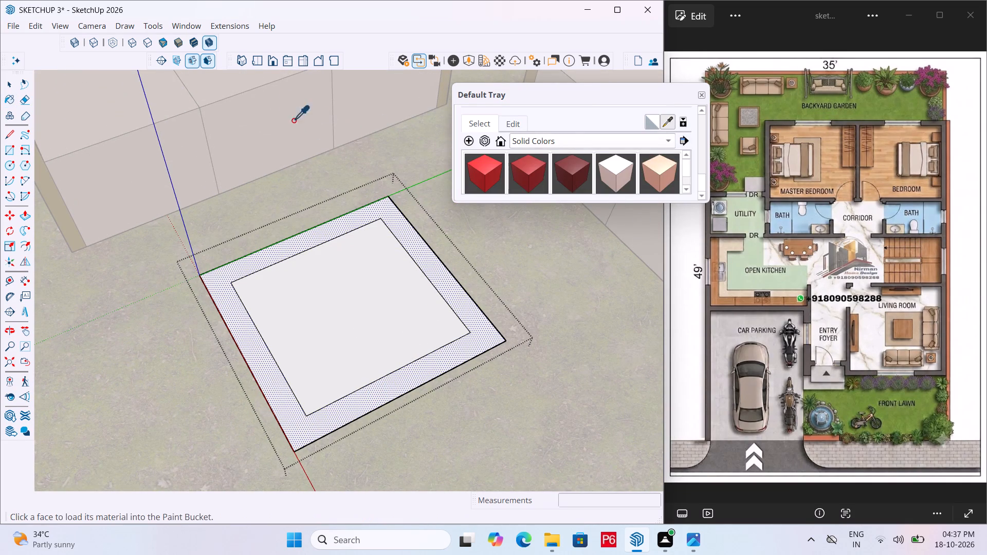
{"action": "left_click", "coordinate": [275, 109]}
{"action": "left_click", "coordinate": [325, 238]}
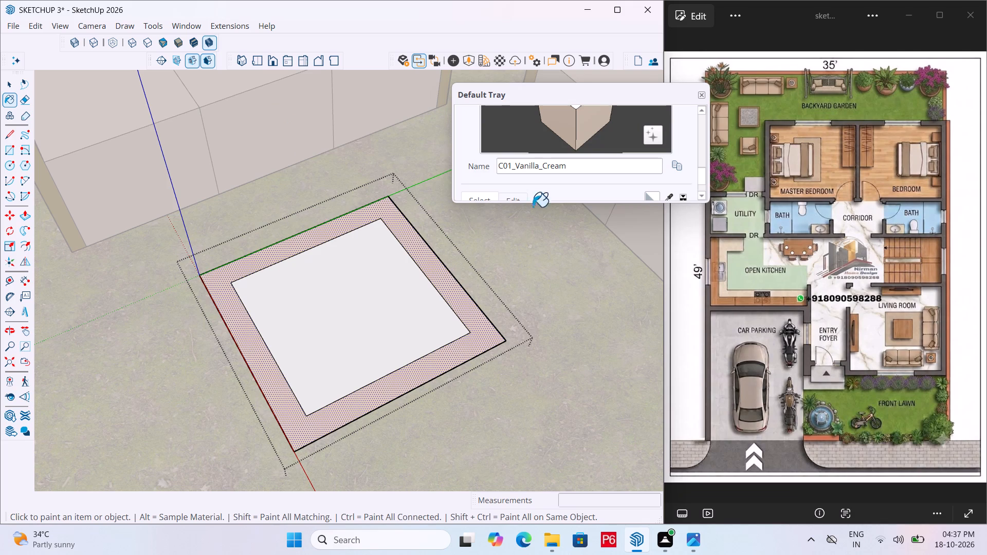
Sample D07_Ochre_Flame from the side wall sofa's frame and paint the rectangle's border with it.
{"action": "left_click", "coordinate": [670, 197]}
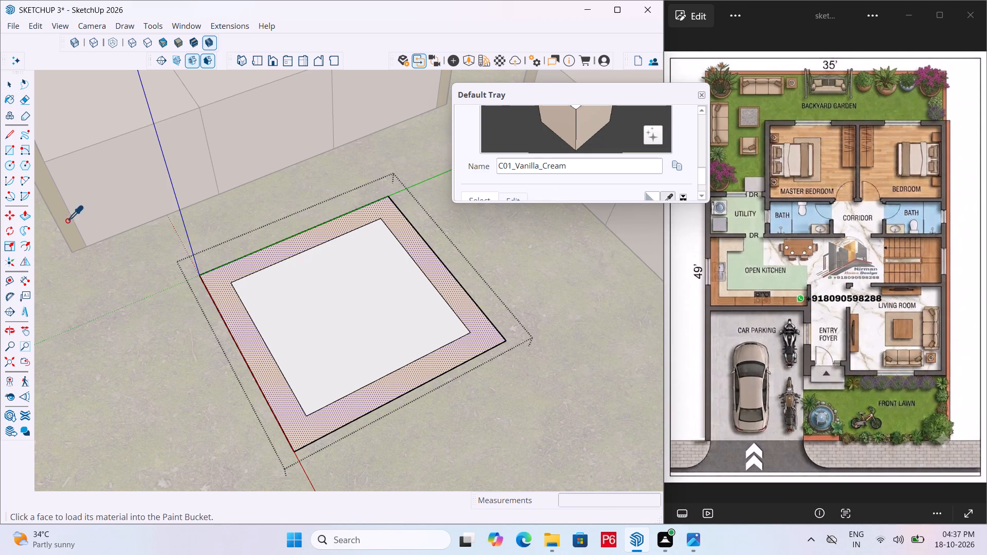
{"action": "left_click", "coordinate": [66, 219]}
{"action": "left_click", "coordinate": [254, 261]}
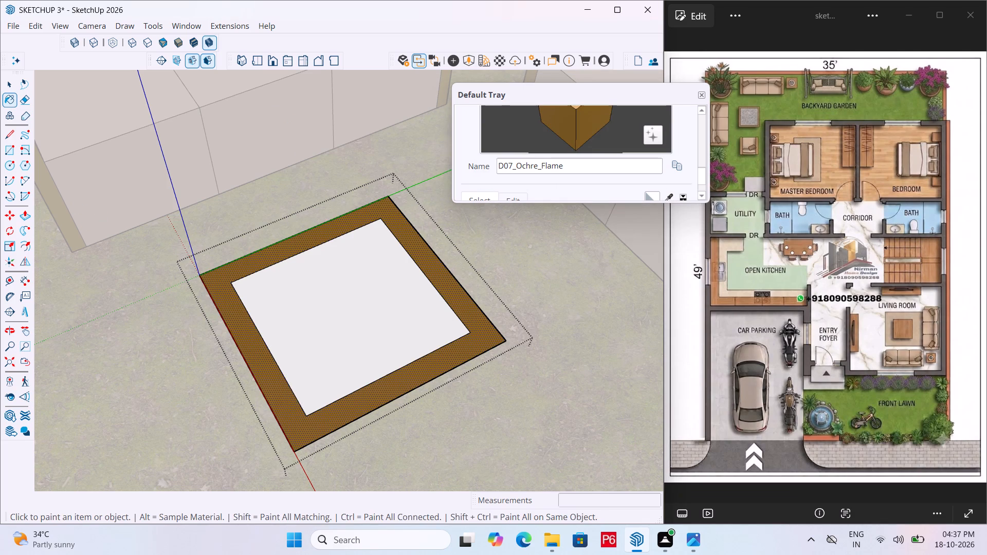
Paint the rectangle's inner panel with the beige material from the Plaster collection and exit the group.
{"action": "scroll", "coordinate": [551, 160], "scroll_direction": "down", "scroll_amount": 2}
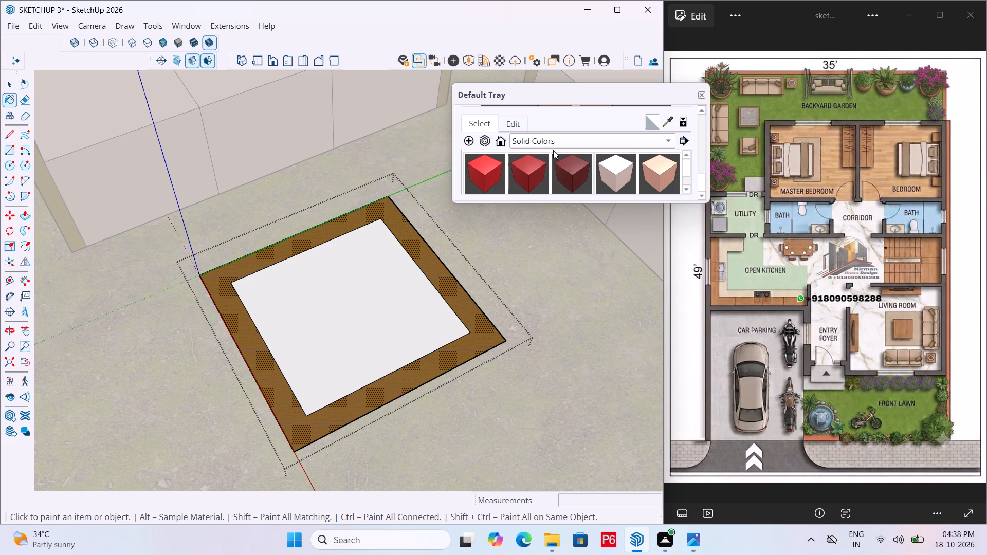
{"action": "left_click", "coordinate": [559, 145]}
{"action": "left_click", "coordinate": [542, 154]}
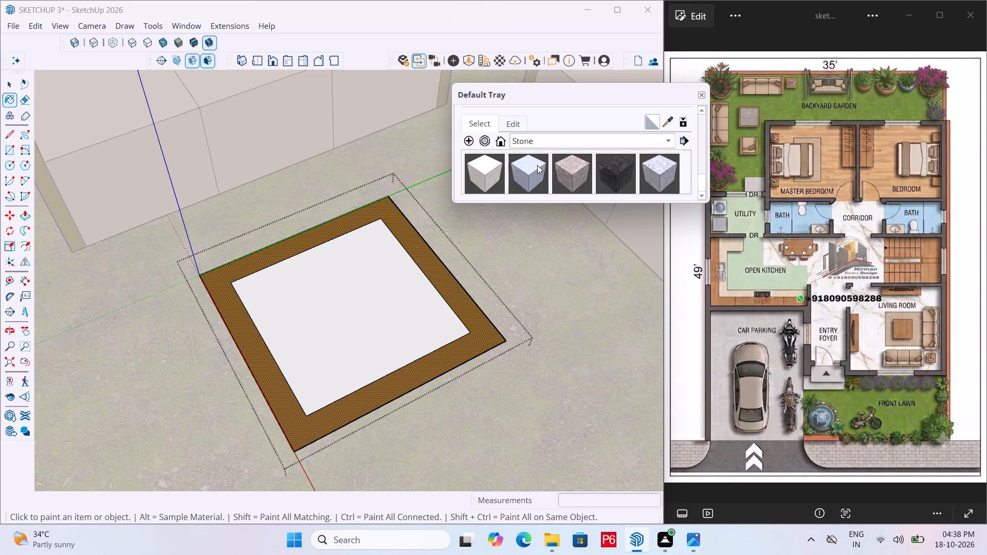
{"action": "left_click", "coordinate": [586, 144]}
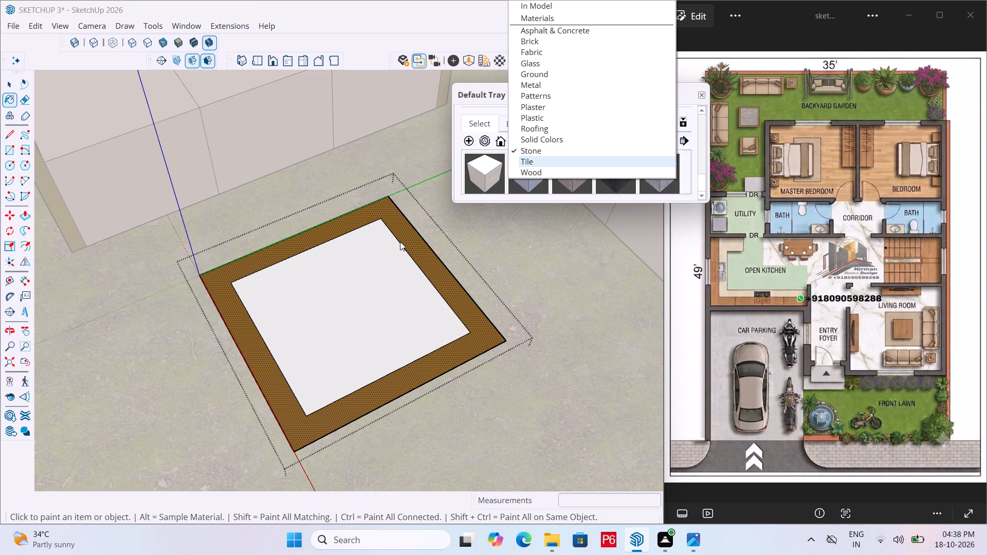
{"action": "left_click", "coordinate": [544, 160]}
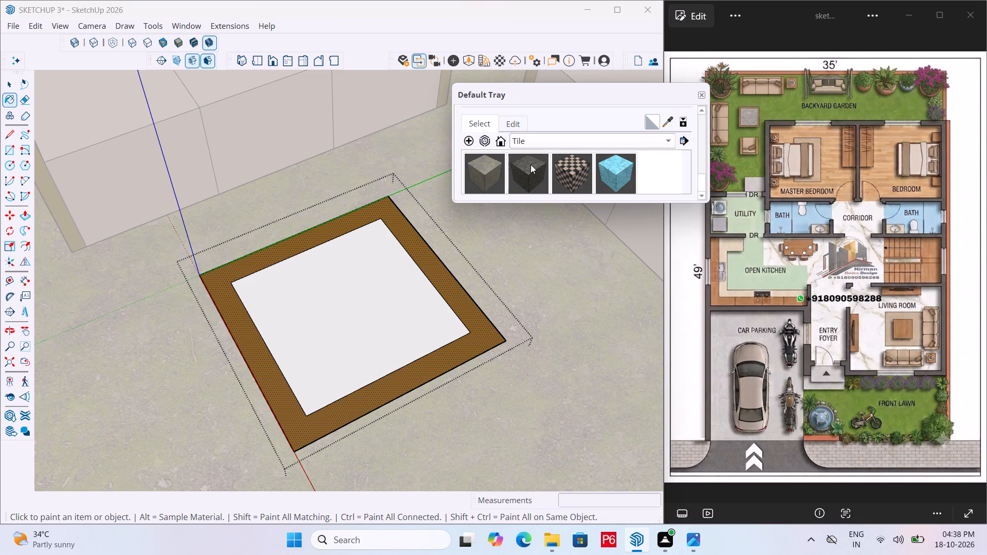
{"action": "left_click", "coordinate": [555, 145]}
{"action": "left_click", "coordinate": [544, 173]}
{"action": "double_click", "coordinate": [577, 143]}
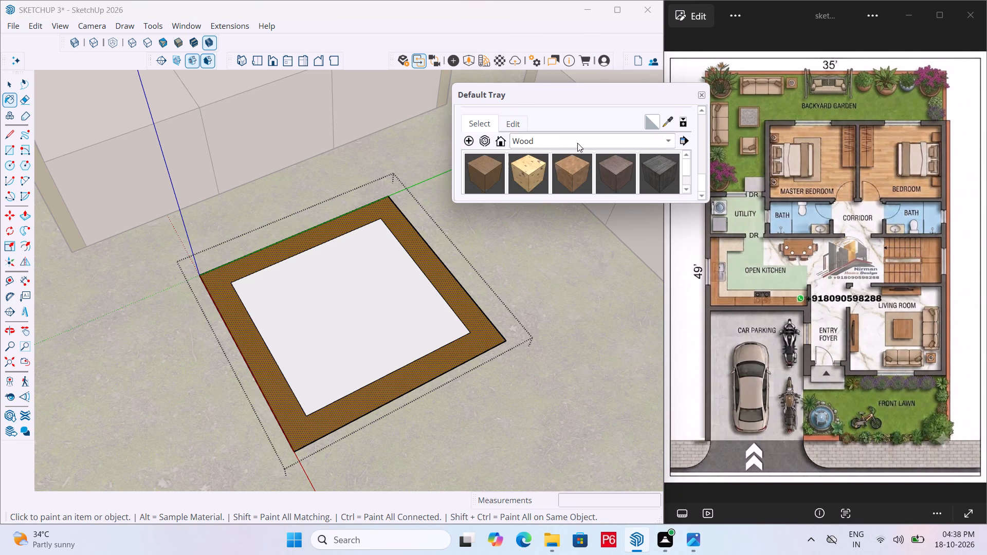
{"action": "left_click", "coordinate": [557, 129]}
{"action": "left_click", "coordinate": [558, 143]}
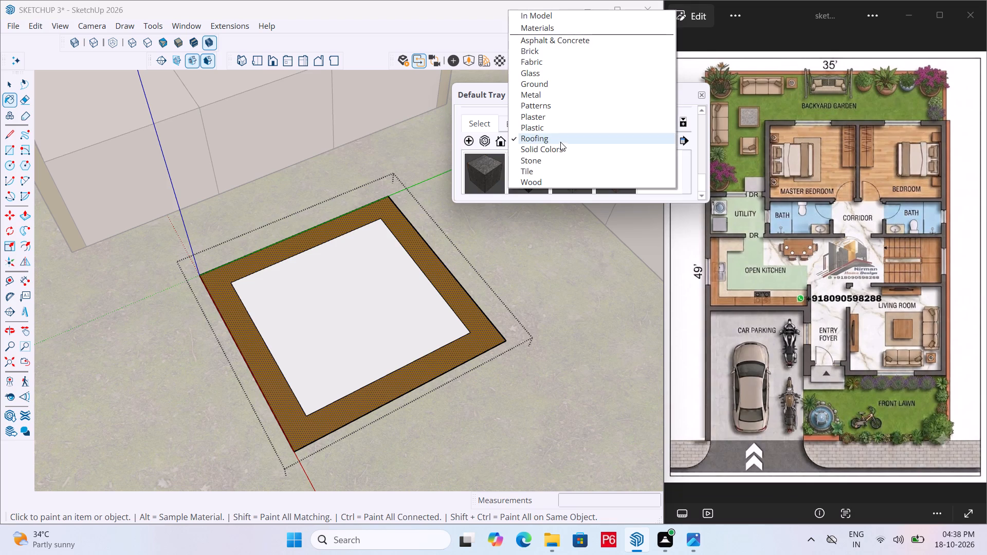
{"action": "left_click", "coordinate": [571, 128]}
{"action": "left_click", "coordinate": [559, 143]}
{"action": "left_click", "coordinate": [562, 122]}
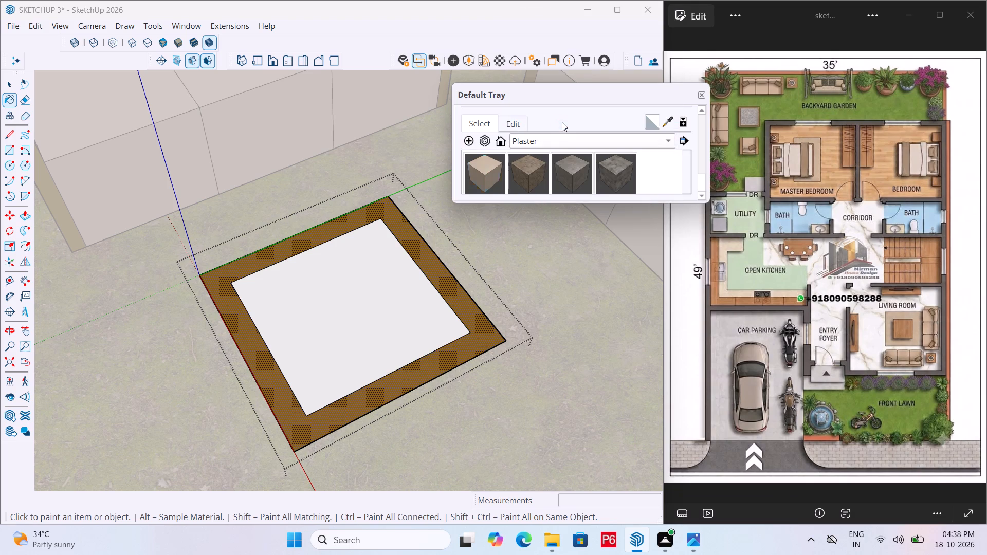
{"action": "left_click", "coordinate": [490, 171]}
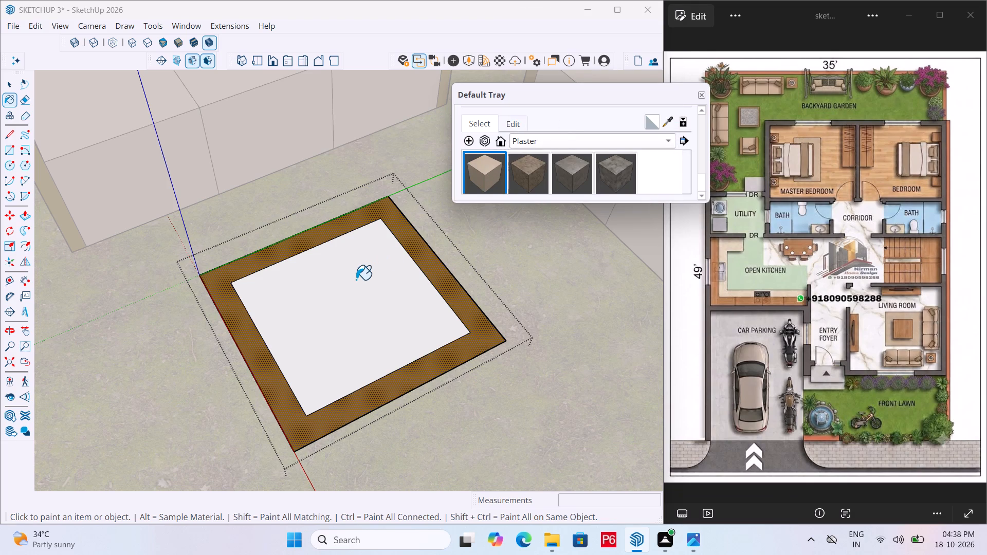
{"action": "left_click", "coordinate": [356, 280]}
{"action": "scroll", "coordinate": [346, 288], "scroll_direction": "down", "scroll_amount": 5}
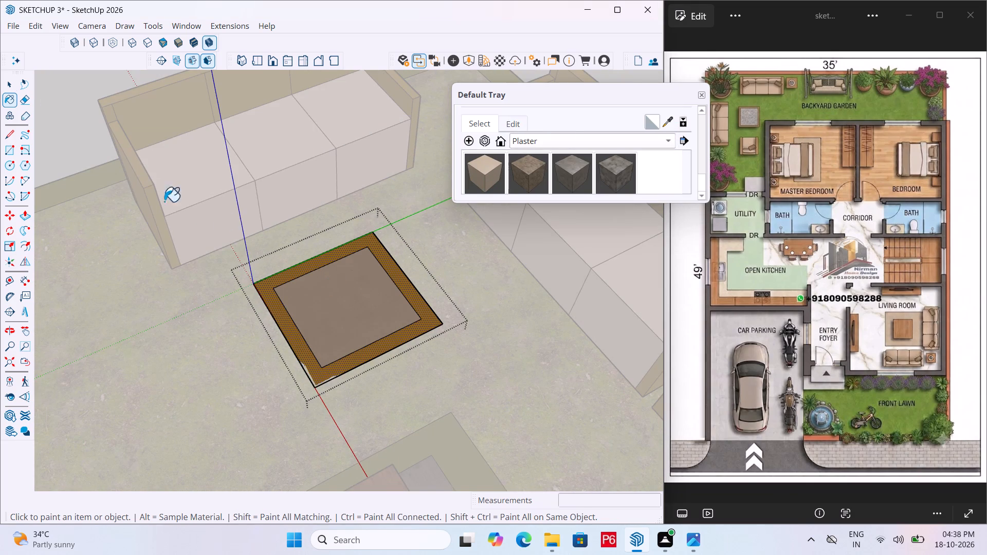
{"action": "key", "text": "space"}
{"action": "left_click", "coordinate": [52, 133]}
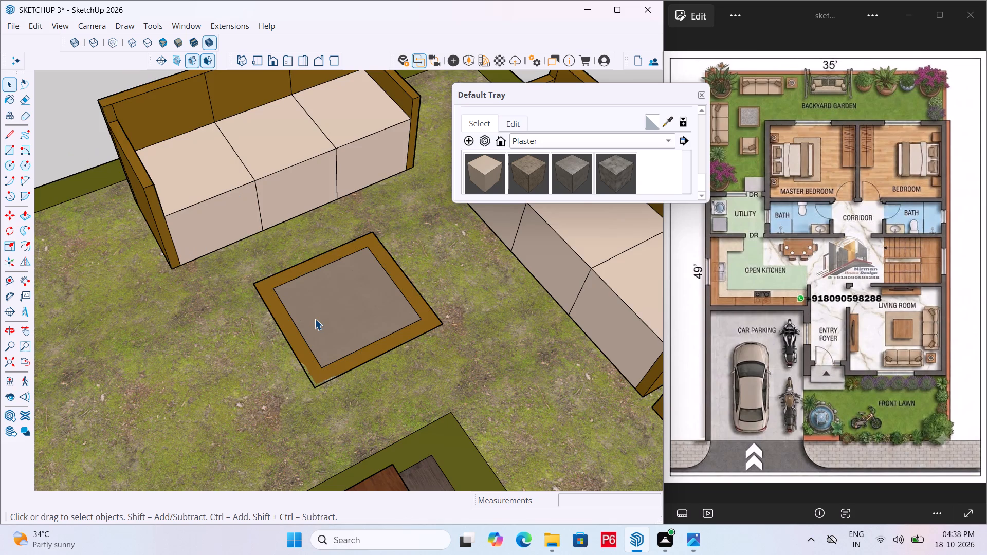
Close the center table group and save the model.
{"action": "triple_click", "coordinate": [316, 319]}
{"action": "left_click", "coordinate": [317, 318]}
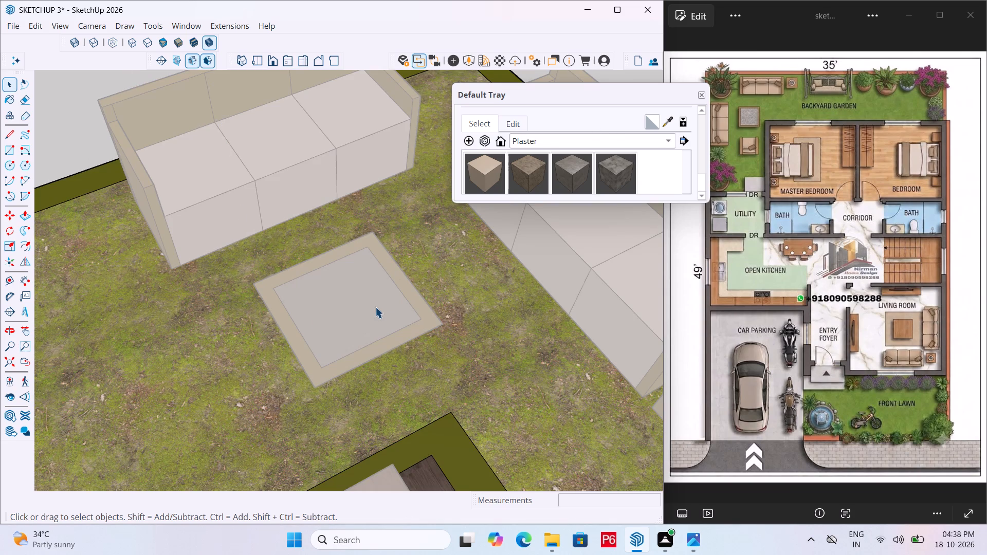
{"action": "left_click", "coordinate": [365, 310]}
{"action": "triple_click", "coordinate": [57, 155]}
{"action": "left_click", "coordinate": [57, 155]}
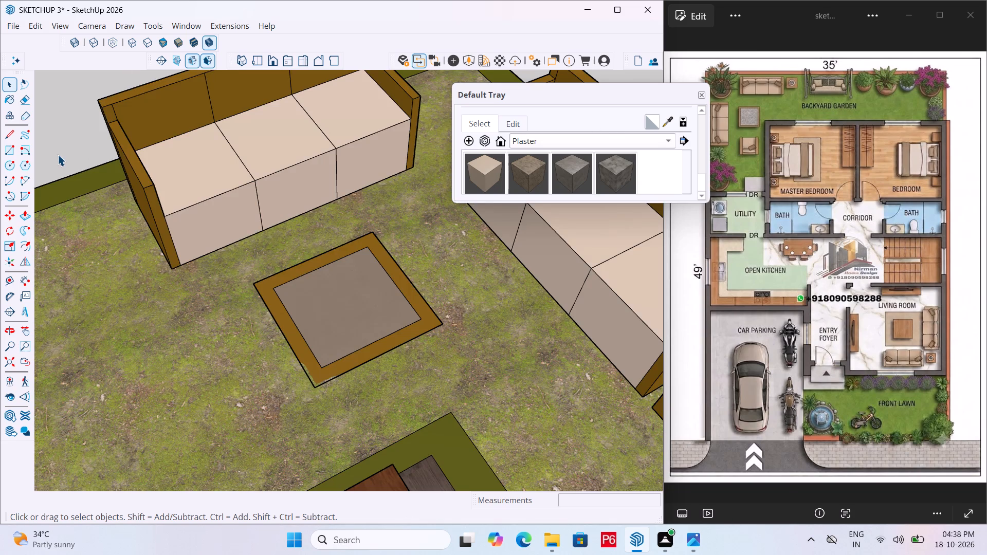
{"action": "key", "text": "ctrl+s"}
{"action": "key", "text": "ctrl+s"}
{"action": "key", "text": "ctrl+s"}
{"action": "key", "text": "ctrl+s"}
{"action": "key", "text": "ctrl+s"}
Open the center table group and Push/Pull its ochre border up about 1' 6 5/16".
{"action": "left_click", "coordinate": [351, 318]}
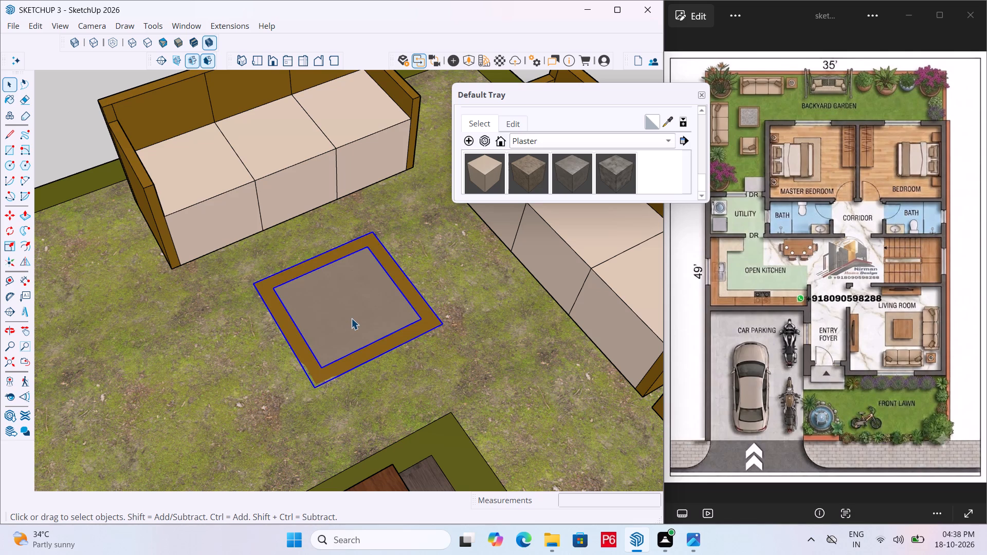
{"action": "double_click", "coordinate": [351, 318]}
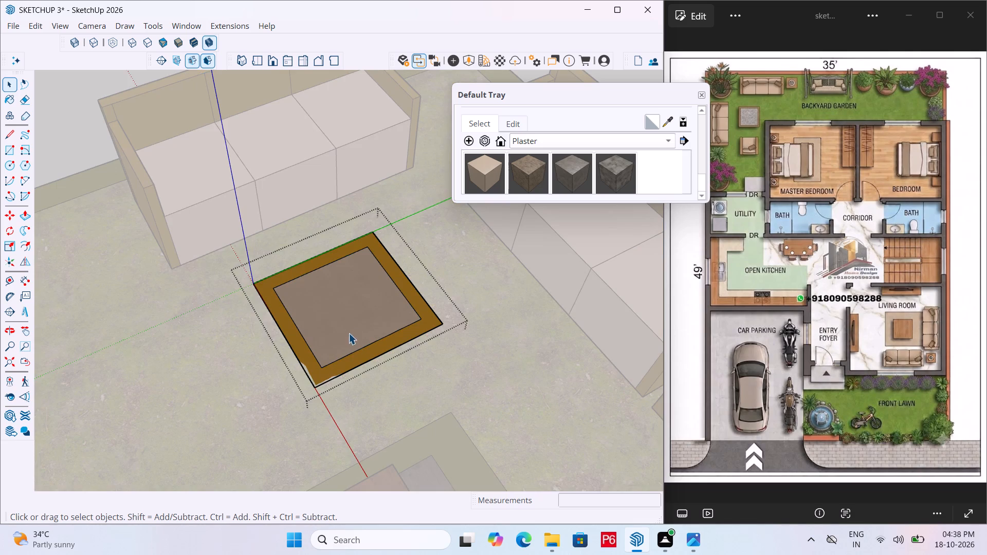
{"action": "scroll", "coordinate": [355, 340], "scroll_direction": "up", "scroll_amount": 4}
{"action": "middle_click_drag", "start_coordinate": [296, 381], "coordinate": [335, 366]}
{"action": "middle_click_drag", "start_coordinate": [334, 367], "coordinate": [325, 372]}
{"action": "key", "text": "p"}
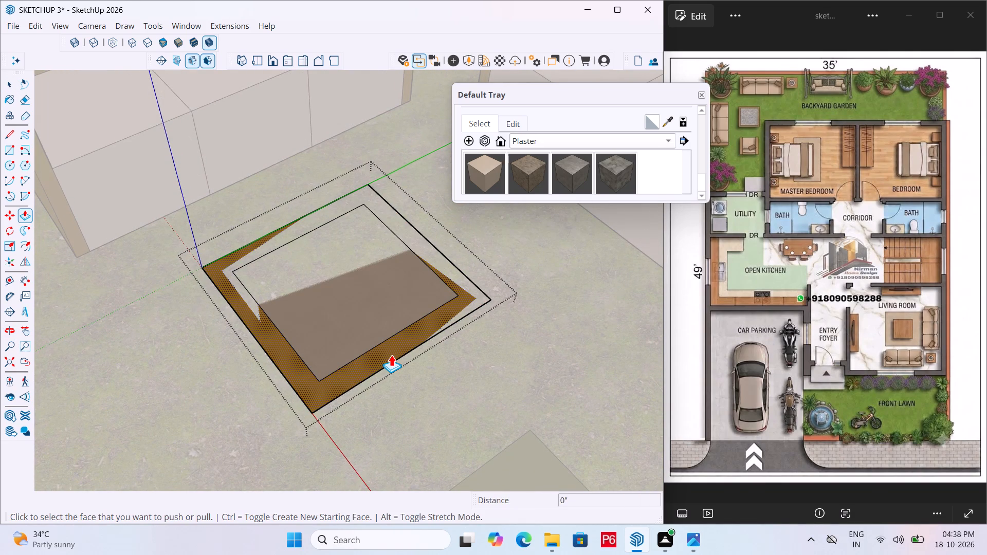
{"action": "left_click", "coordinate": [391, 355]}
{"action": "scroll", "coordinate": [283, 292], "scroll_direction": "down", "scroll_amount": 1}
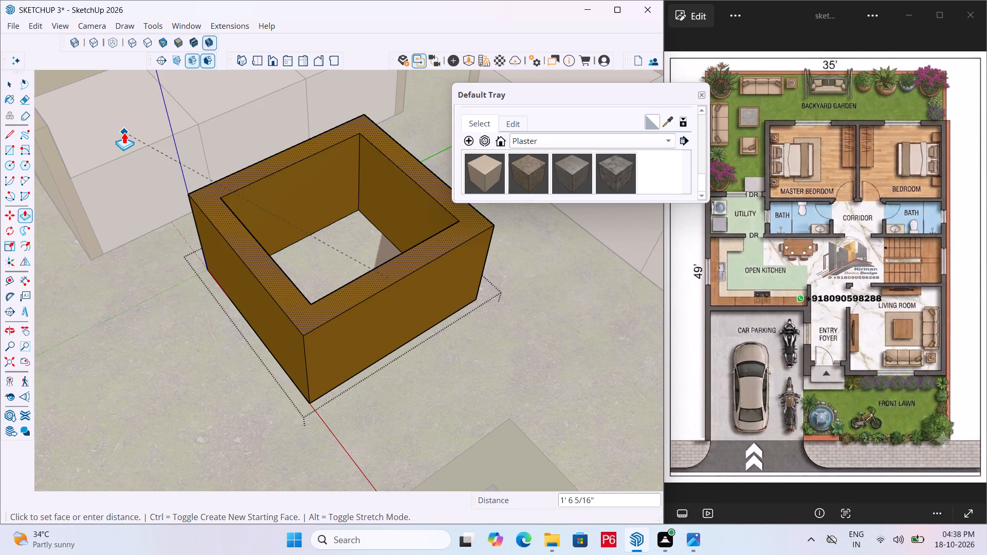
{"action": "double_click", "coordinate": [124, 132]}
Push/Pull the table's inner plaster panel up 1' 6 5/16" so it is flush with the border's top.
{"action": "left_click", "coordinate": [352, 253]}
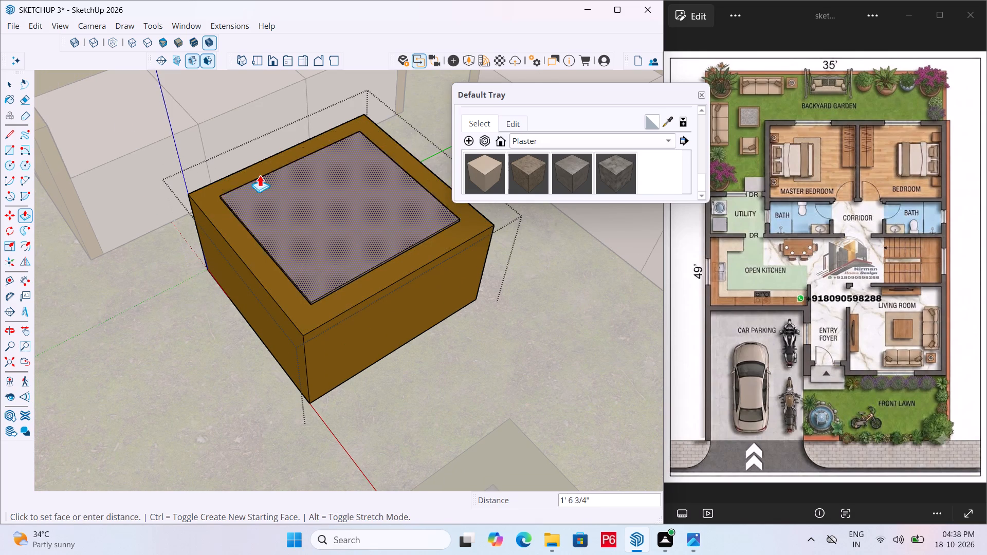
{"action": "left_click", "coordinate": [225, 215]}
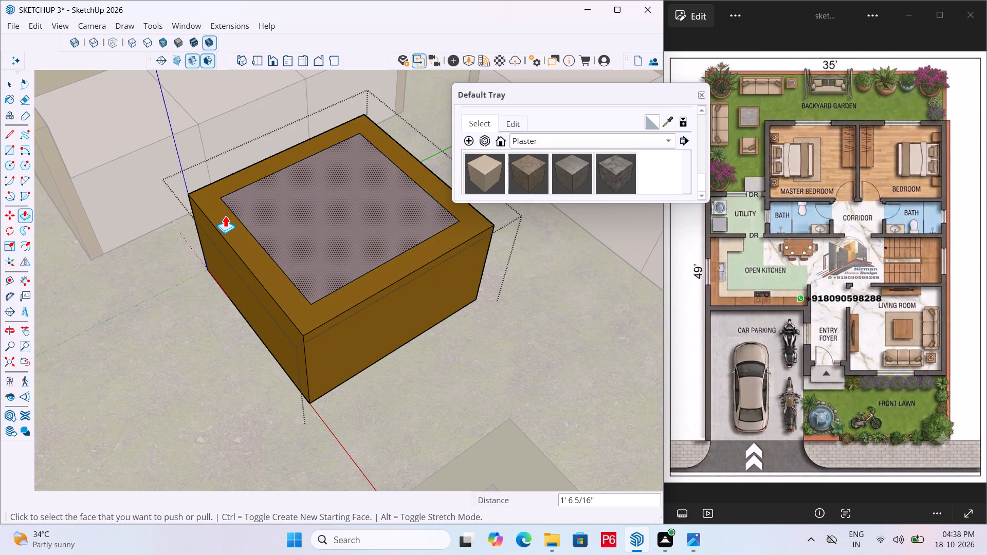
Save the model with the raised center table.
{"action": "key", "text": "ctrl+s"}
{"action": "key", "text": "ctrl+s"}
{"action": "key", "text": "ctrl+s"}
{"action": "key", "text": "ctrl+s"}
{"action": "key", "text": "ctrl+s"}
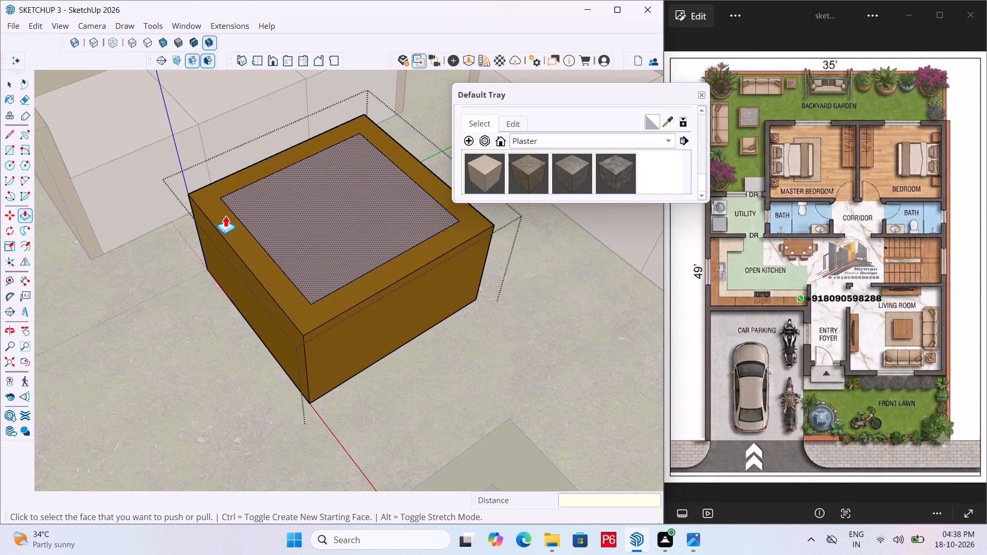
{"action": "key", "text": "ctrl+s"}
{"action": "key", "text": "ctrl+s"}
{"action": "key", "text": "ctrl+s"}
Exit the center table group and save the model.
{"action": "scroll", "coordinate": [232, 249], "scroll_direction": "down", "scroll_amount": 9}
{"action": "scroll", "coordinate": [326, 272], "scroll_direction": "down", "scroll_amount": 3}
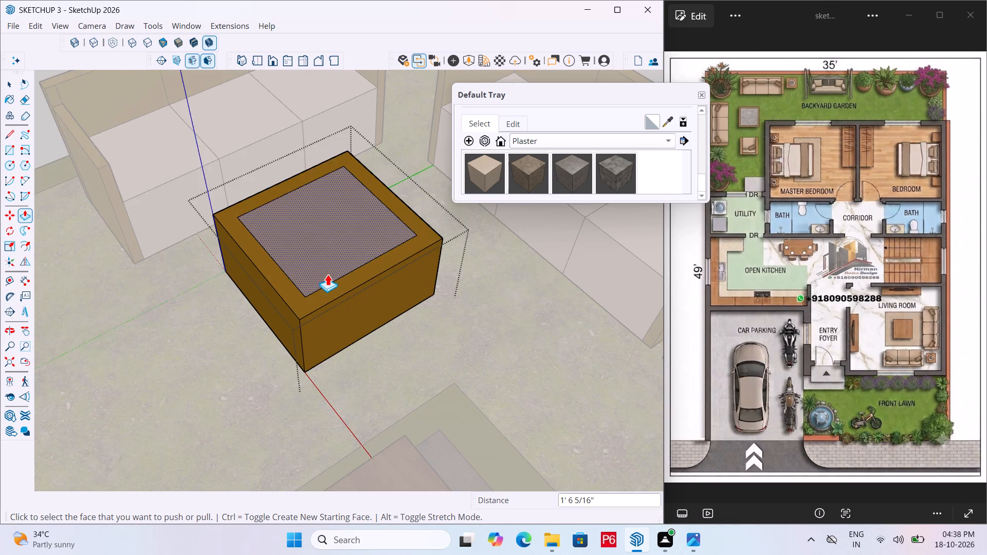
{"action": "scroll", "coordinate": [327, 274], "scroll_direction": "down", "scroll_amount": 4}
{"action": "key", "text": "space"}
{"action": "double_click", "coordinate": [102, 155]}
{"action": "scroll", "coordinate": [235, 251], "scroll_direction": "down", "scroll_amount": 1}
{"action": "middle_click_drag", "start_coordinate": [235, 251], "coordinate": [265, 367]}
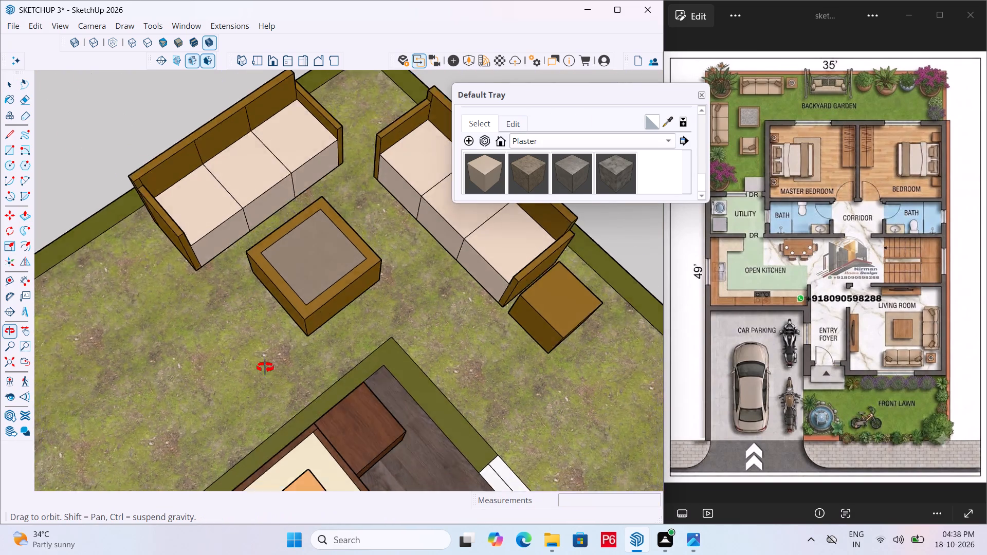
{"action": "middle_click_drag", "start_coordinate": [265, 367], "coordinate": [276, 401]}
{"action": "key", "text": "ctrl+s"}
{"action": "key", "text": "ctrl+s"}
{"action": "key", "text": "ctrl+s"}
{"action": "key", "text": "ctrl+s"}
{"action": "key", "text": "ctrl+s"}
{"action": "key", "text": "ctrl+s"}
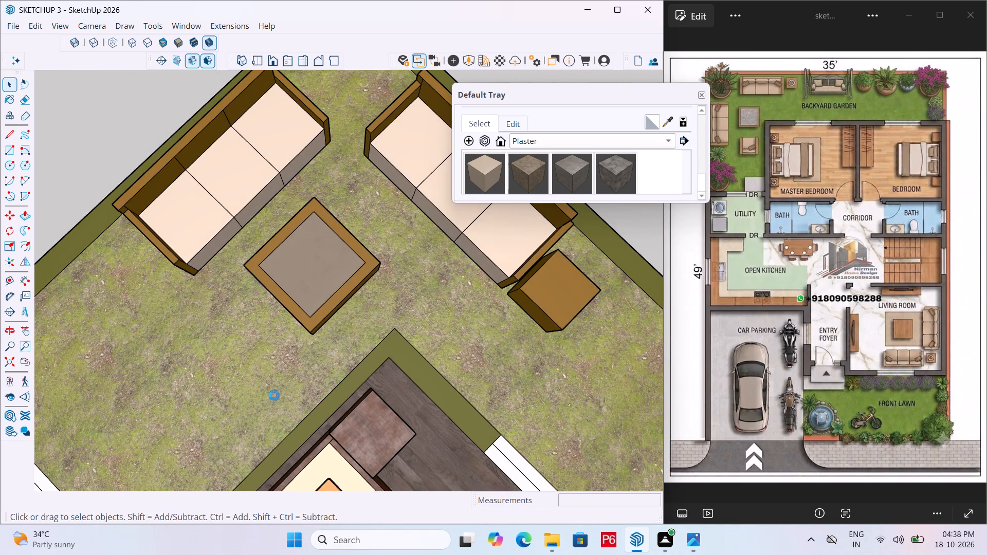
{"action": "key", "text": "ctrl+s"}
Examine the whole house and the backyard garden strip beside the bedrooms for the remaining furniture placement.
{"action": "scroll", "coordinate": [283, 290], "scroll_direction": "down", "scroll_amount": 6}
{"action": "scroll", "coordinate": [231, 306], "scroll_direction": "down", "scroll_amount": 3}
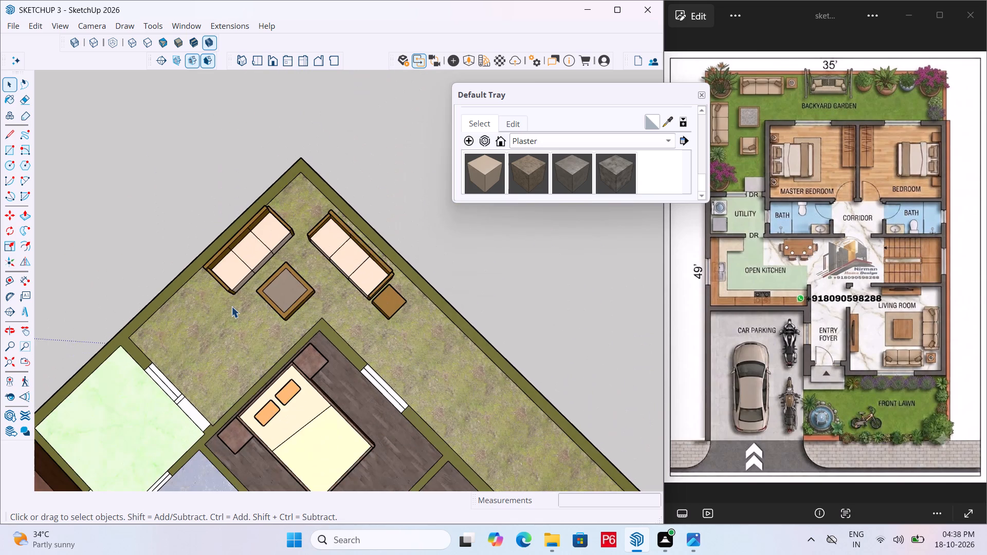
{"action": "scroll", "coordinate": [228, 256], "scroll_direction": "down", "scroll_amount": 4}
{"action": "scroll", "coordinate": [324, 296], "scroll_direction": "down", "scroll_amount": 1}
{"action": "middle_click_drag", "start_coordinate": [325, 297], "coordinate": [303, 213]}
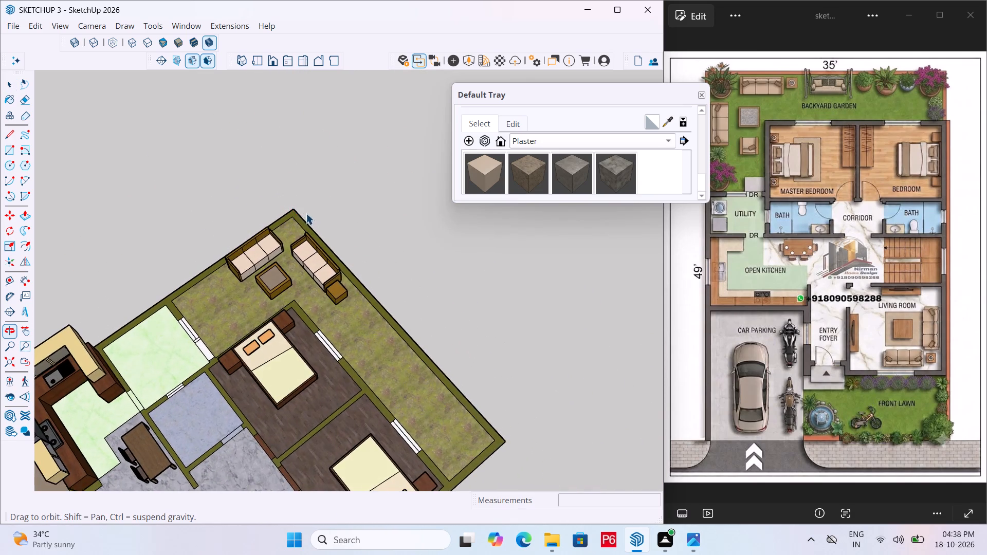
{"action": "scroll", "coordinate": [224, 183], "scroll_direction": "down", "scroll_amount": 5}
{"action": "middle_click_drag", "start_coordinate": [275, 284], "coordinate": [254, 201]}
{"action": "scroll", "coordinate": [421, 285], "scroll_direction": "down", "scroll_amount": 5}
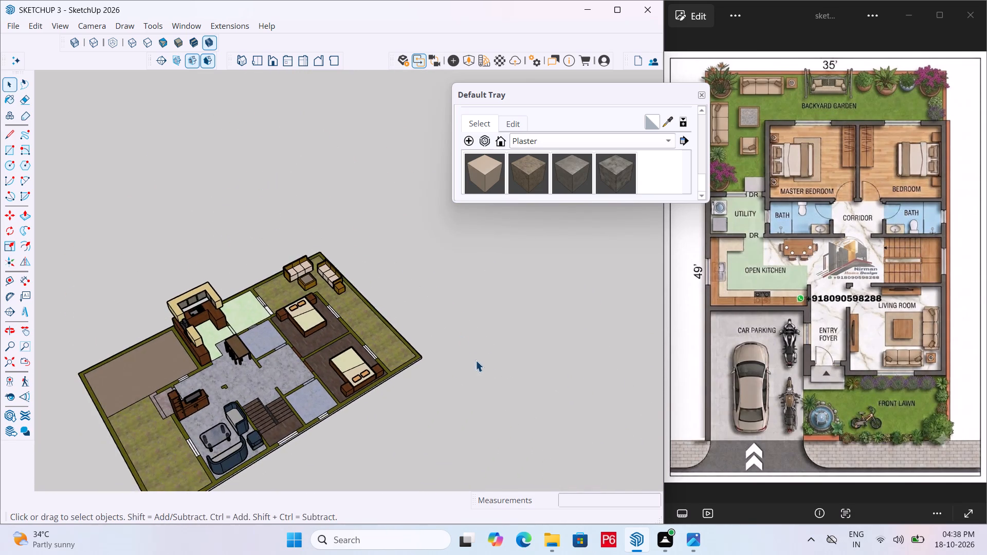
{"action": "middle_click_drag", "start_coordinate": [334, 342], "coordinate": [358, 313]}
{"action": "scroll", "coordinate": [338, 327], "scroll_direction": "up", "scroll_amount": 6}
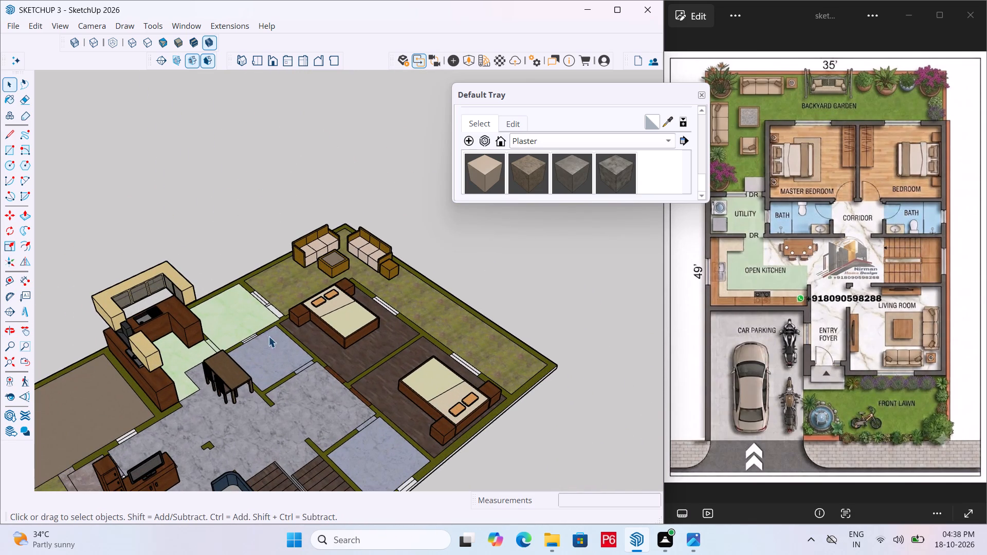
{"action": "scroll", "coordinate": [293, 350], "scroll_direction": "down", "scroll_amount": 5}
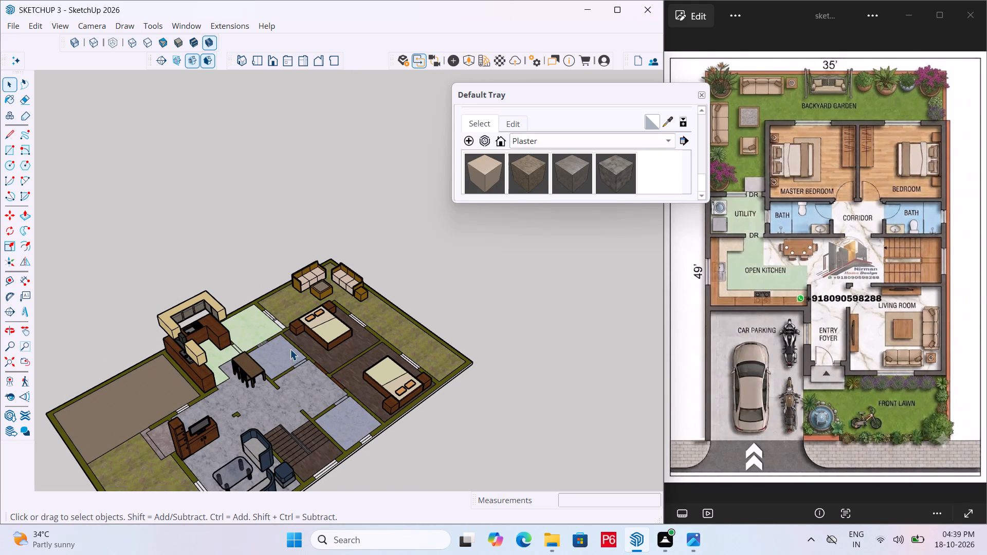
{"action": "scroll", "coordinate": [406, 308], "scroll_direction": "up", "scroll_amount": 7}
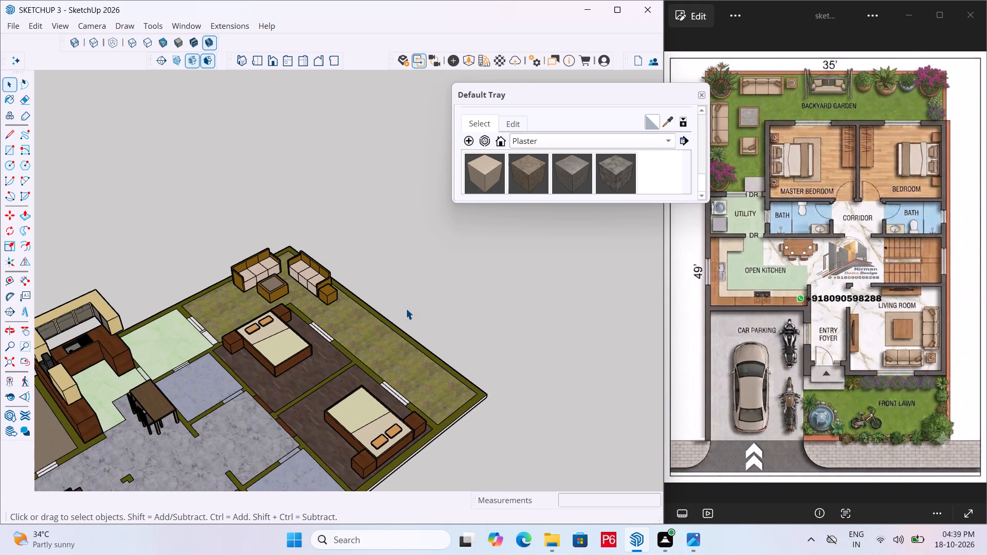
{"action": "scroll", "coordinate": [406, 308], "scroll_direction": "up", "scroll_amount": 3}
{"action": "scroll", "coordinate": [329, 313], "scroll_direction": "up", "scroll_amount": 5}
{"action": "middle_click_drag", "start_coordinate": [313, 334], "coordinate": [357, 427]}
{"action": "scroll", "coordinate": [152, 361], "scroll_direction": "down", "scroll_amount": 4}
{"action": "middle_click_drag", "start_coordinate": [384, 355], "coordinate": [267, 349]}
{"action": "scroll", "coordinate": [267, 352], "scroll_direction": "up", "scroll_amount": 4}
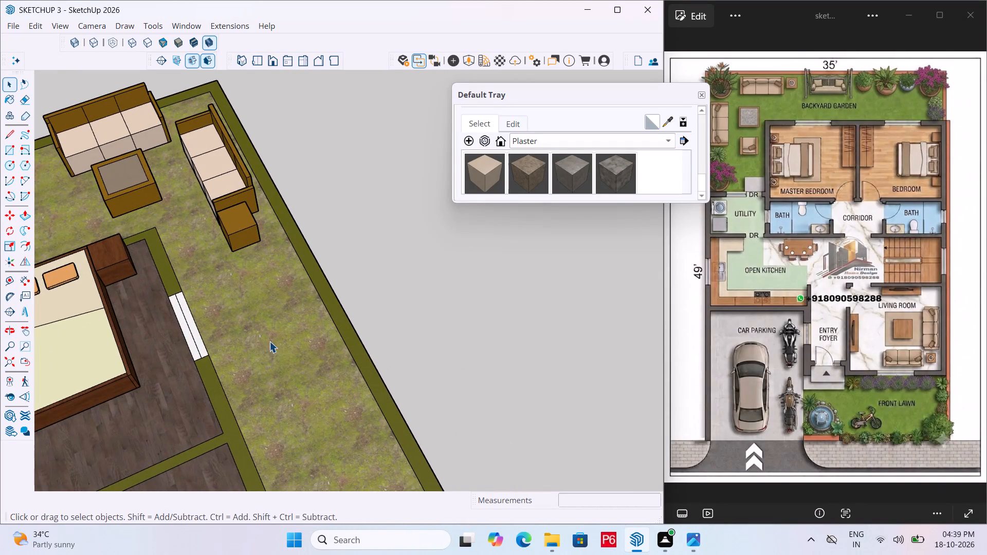
{"action": "scroll", "coordinate": [269, 341], "scroll_direction": "up", "scroll_amount": 1}
{"action": "middle_click_drag", "start_coordinate": [282, 341], "coordinate": [317, 324]}
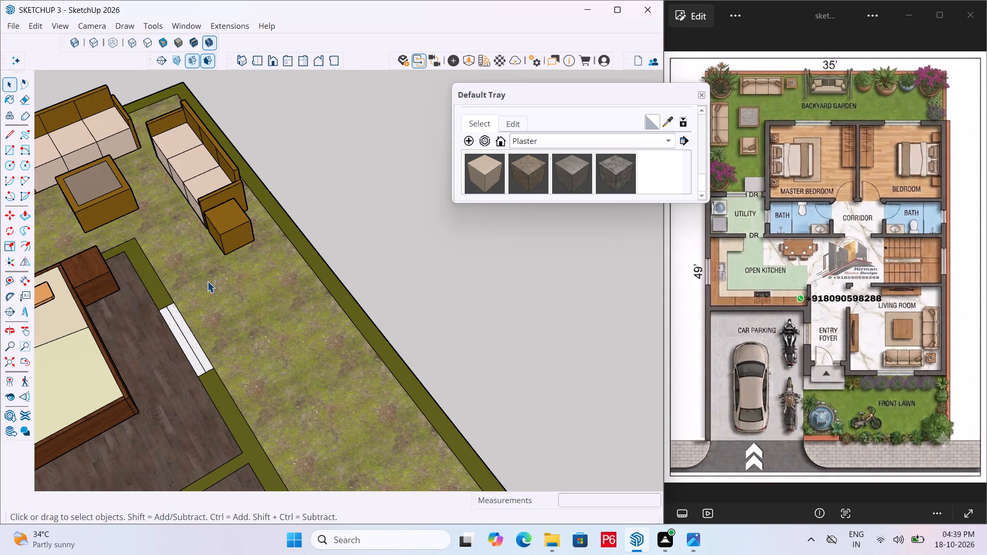
{"action": "scroll", "coordinate": [264, 269], "scroll_direction": "up", "scroll_amount": 1}
{"action": "scroll", "coordinate": [163, 283], "scroll_direction": "down", "scroll_amount": 6}
{"action": "middle_click_drag", "start_coordinate": [270, 295], "coordinate": [281, 295]}
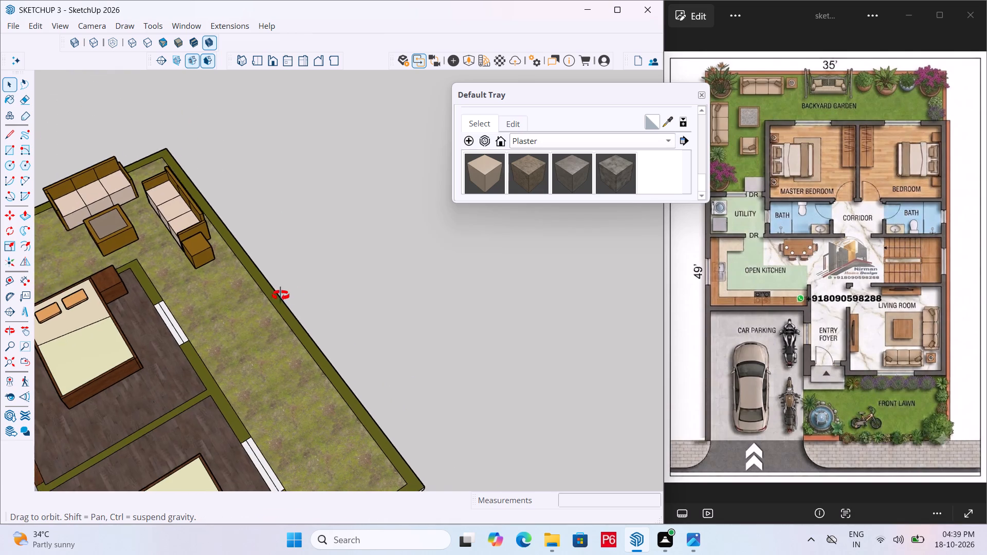
{"action": "middle_click_drag", "start_coordinate": [281, 295], "coordinate": [416, 282]}
Save the model.
{"action": "key", "text": "ctrl+s"}
{"action": "key", "text": "ctrl+s"}
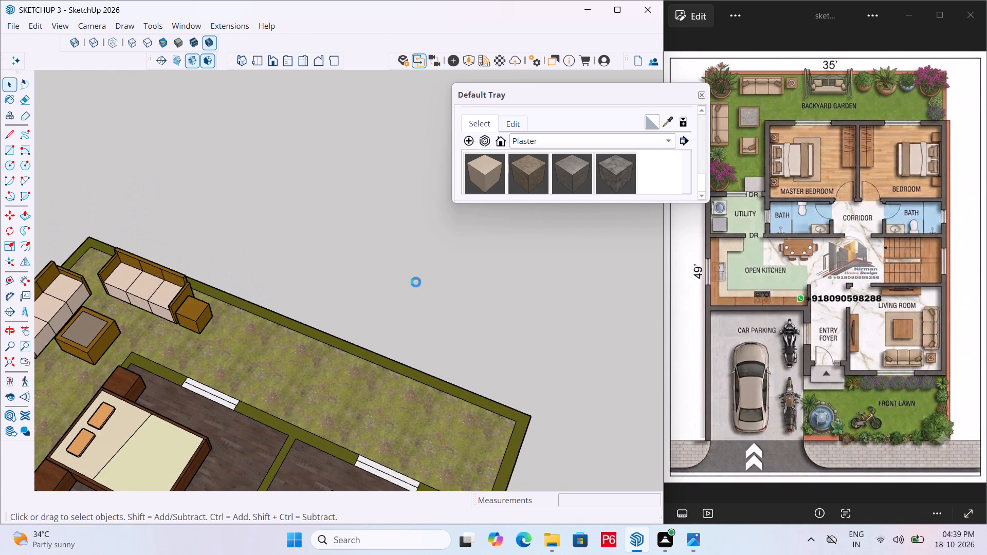
{"action": "key", "text": "ctrl+s"}
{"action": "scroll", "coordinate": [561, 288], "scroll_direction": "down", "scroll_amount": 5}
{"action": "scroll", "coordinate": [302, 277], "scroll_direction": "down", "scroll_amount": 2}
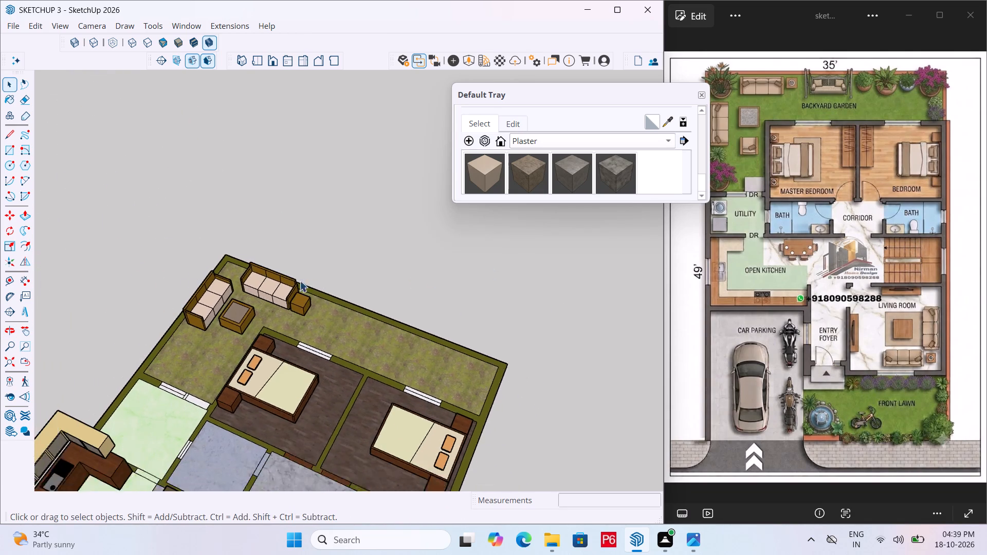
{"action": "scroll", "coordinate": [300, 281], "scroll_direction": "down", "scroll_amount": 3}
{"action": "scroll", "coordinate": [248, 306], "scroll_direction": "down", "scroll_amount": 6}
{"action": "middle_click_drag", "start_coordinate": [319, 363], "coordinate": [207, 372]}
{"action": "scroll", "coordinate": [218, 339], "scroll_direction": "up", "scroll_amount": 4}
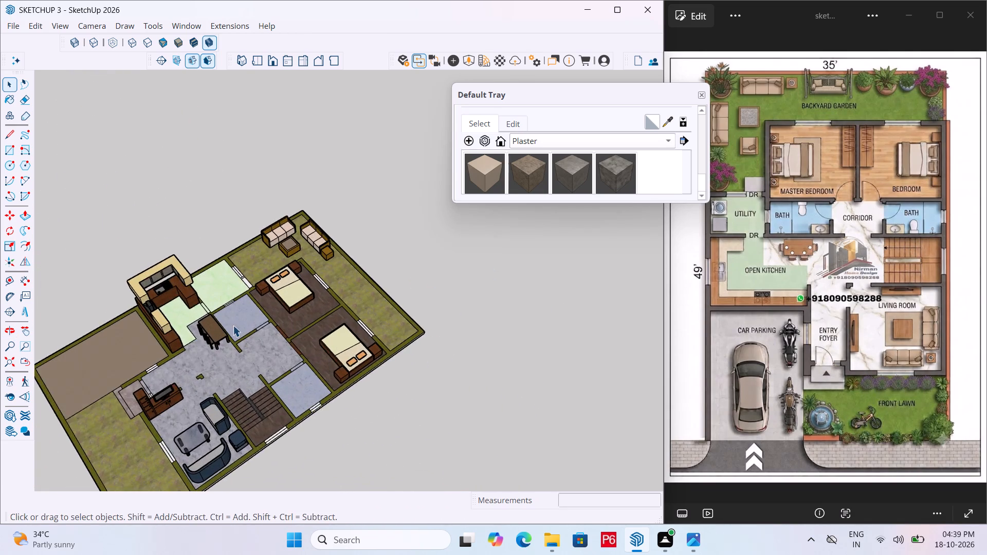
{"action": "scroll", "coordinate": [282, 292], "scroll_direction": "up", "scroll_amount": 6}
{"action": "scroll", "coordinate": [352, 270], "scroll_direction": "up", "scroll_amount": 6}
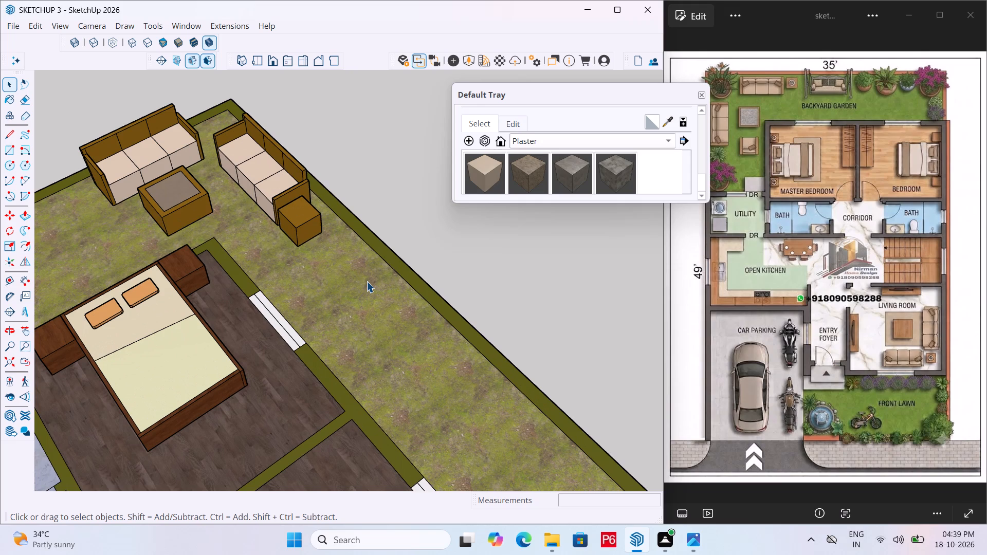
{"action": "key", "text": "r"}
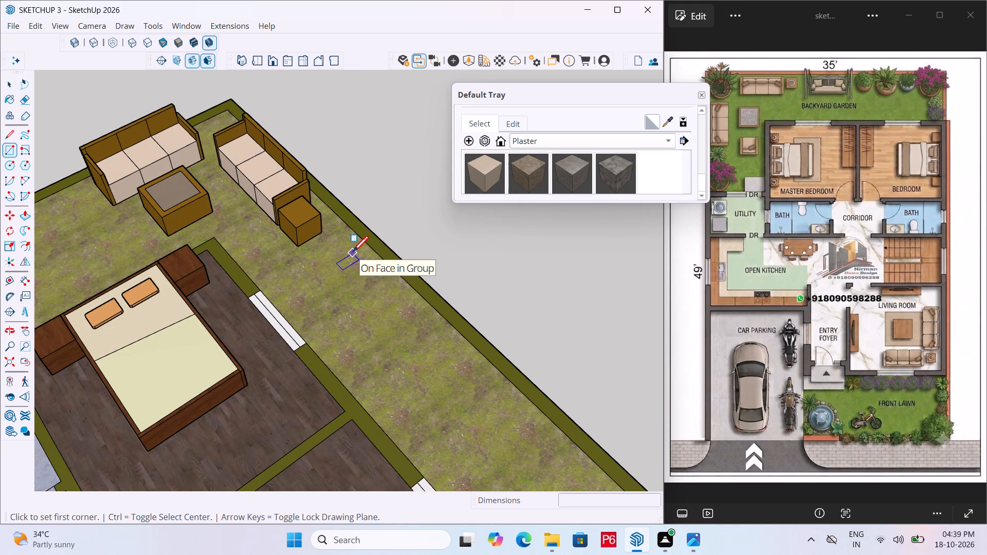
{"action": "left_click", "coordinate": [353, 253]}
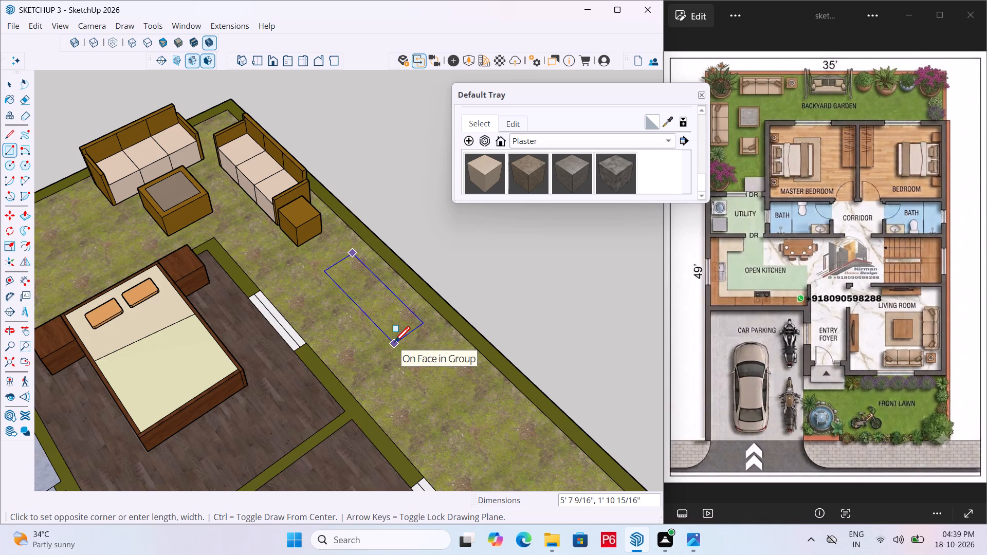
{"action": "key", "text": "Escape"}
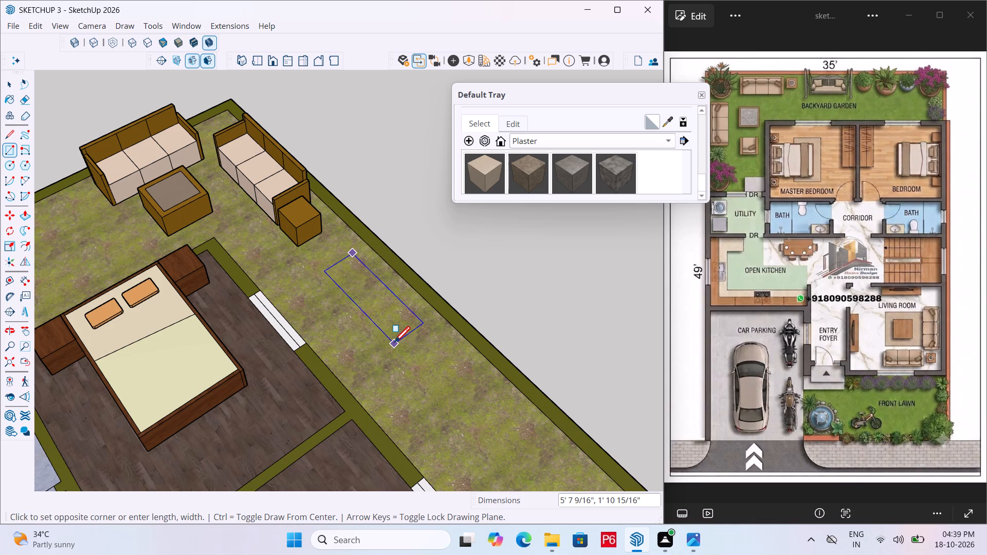
Save the model, return to the Select tool and clear the selection.
{"action": "key", "text": "ctrl+s"}
{"action": "key", "text": "ctrl+s"}
{"action": "key", "text": "ctrl+s"}
{"action": "key", "text": "ctrl+s"}
{"action": "key", "text": "ctrl+s"}
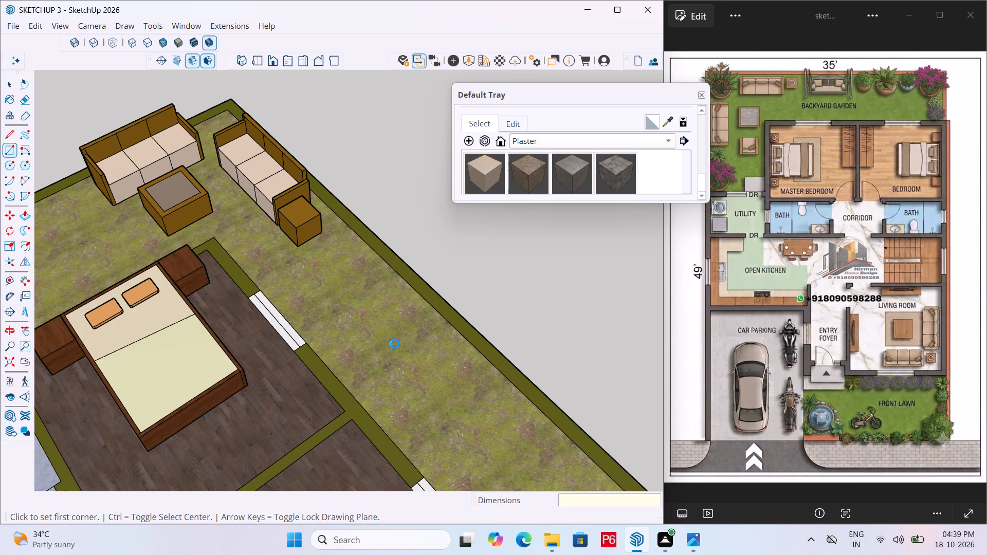
{"action": "key", "text": "space"}
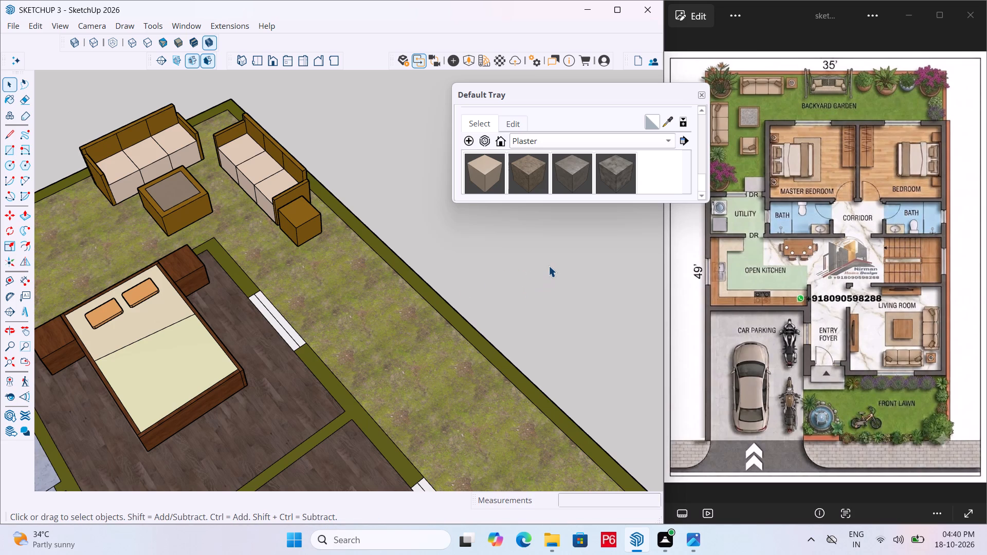
{"action": "left_click", "coordinate": [549, 266]}
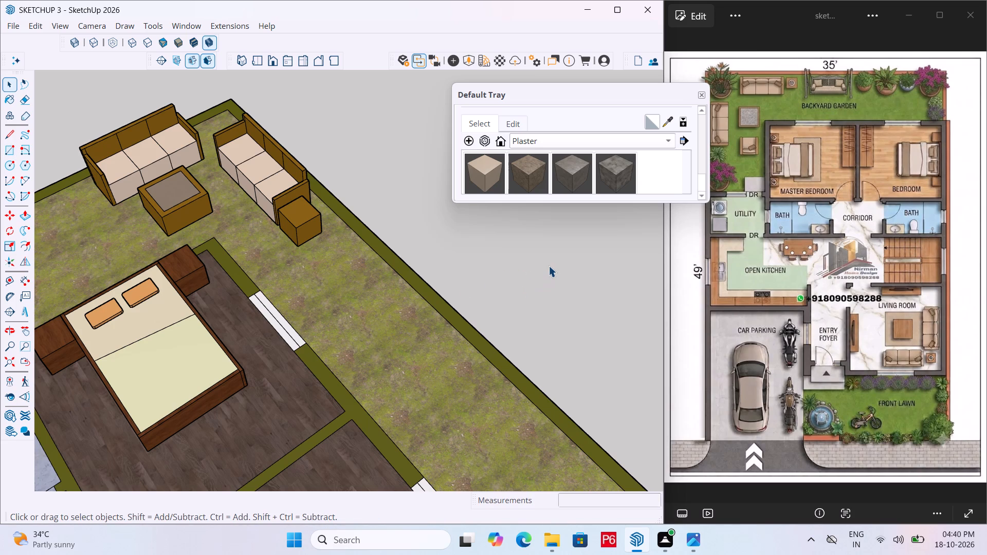
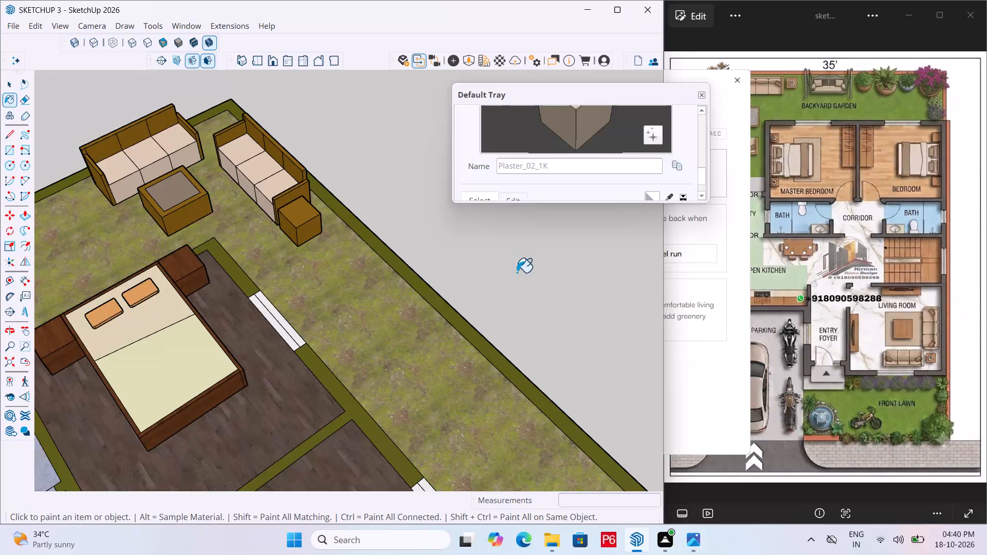
Clear the active paint tool and compare the whole house in top view with the reference floor plan.
{"action": "key", "text": "Escape"}
{"action": "key", "text": "space"}
{"action": "left_click", "coordinate": [520, 270]}
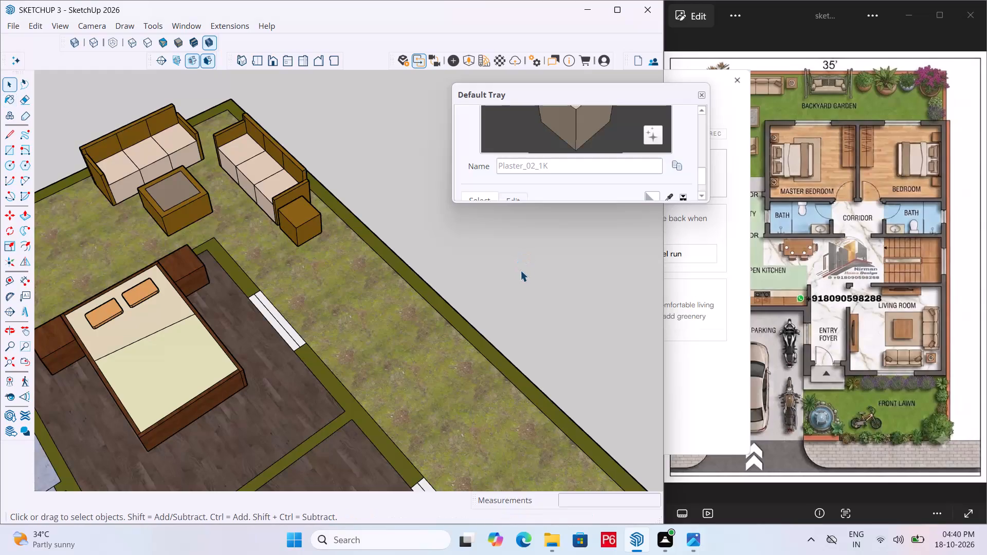
{"action": "double_click", "coordinate": [855, 280]}
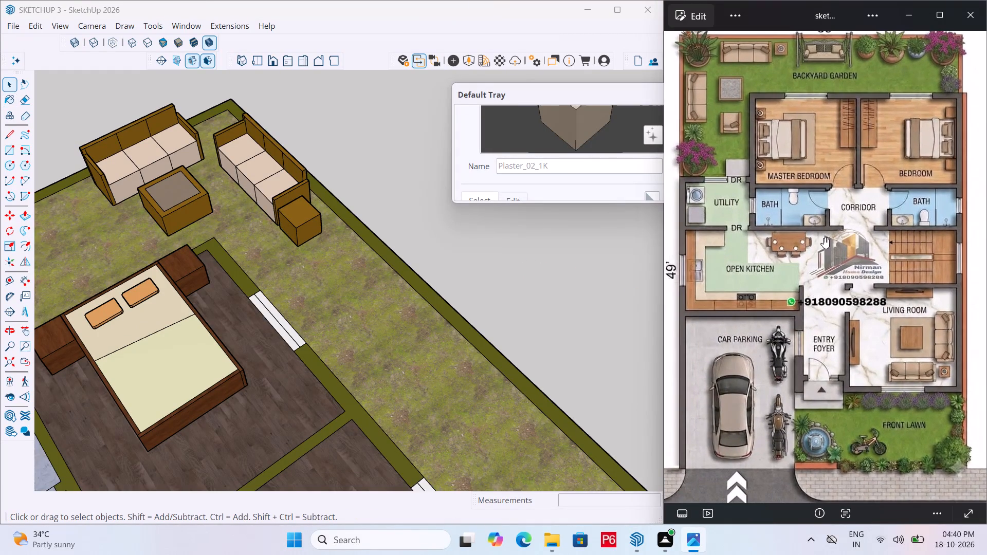
{"action": "scroll", "coordinate": [417, 261], "scroll_direction": "down", "scroll_amount": 5}
{"action": "scroll", "coordinate": [363, 248], "scroll_direction": "down", "scroll_amount": 6}
{"action": "scroll", "coordinate": [197, 302], "scroll_direction": "down", "scroll_amount": 6}
{"action": "middle_click_drag", "start_coordinate": [214, 364], "coordinate": [240, 376]}
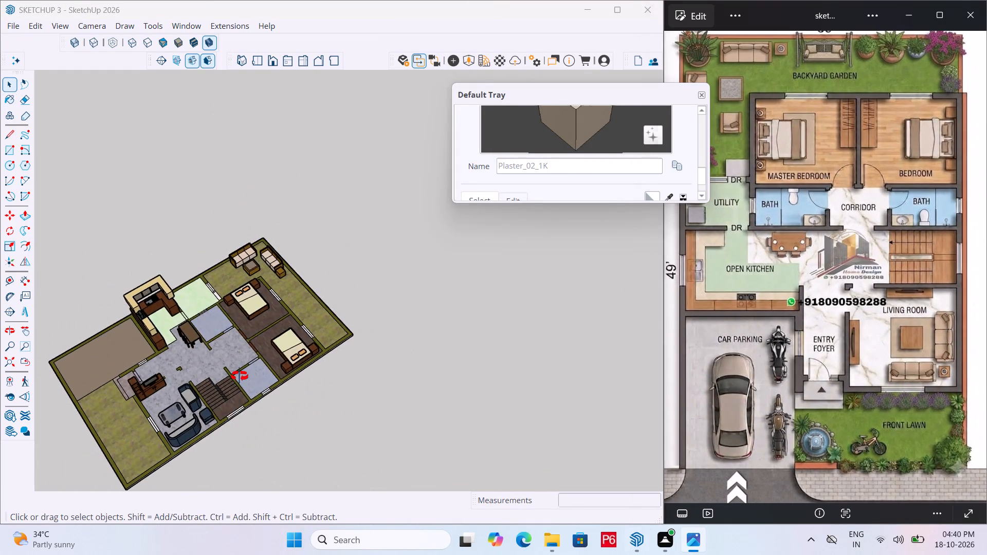
{"action": "middle_click_drag", "start_coordinate": [240, 376], "coordinate": [360, 389]}
{"action": "scroll", "coordinate": [304, 236], "scroll_direction": "down", "scroll_amount": 6}
{"action": "middle_click_drag", "start_coordinate": [275, 334], "coordinate": [357, 398]}
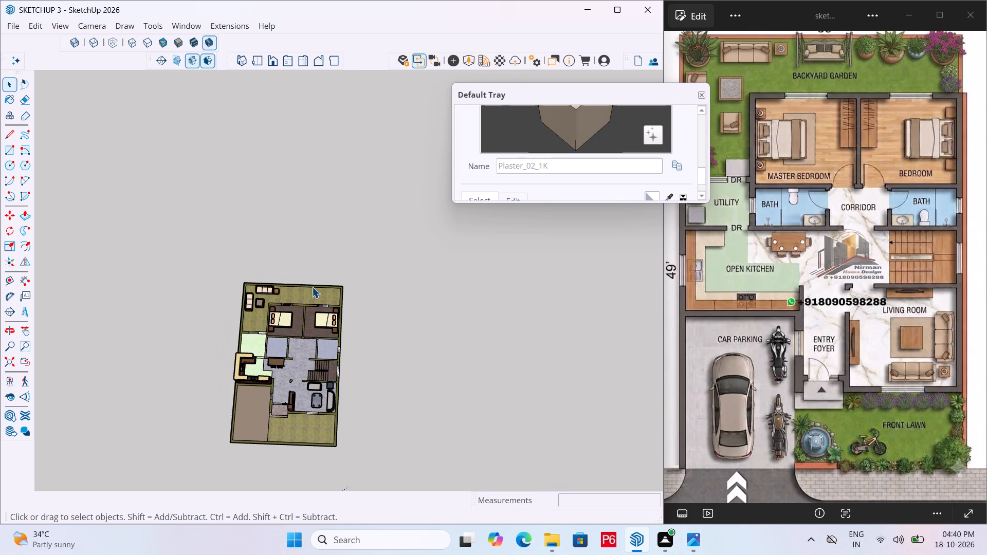
{"action": "scroll", "coordinate": [318, 419], "scroll_direction": "up", "scroll_amount": 5}
{"action": "left_click", "coordinate": [260, 62]}
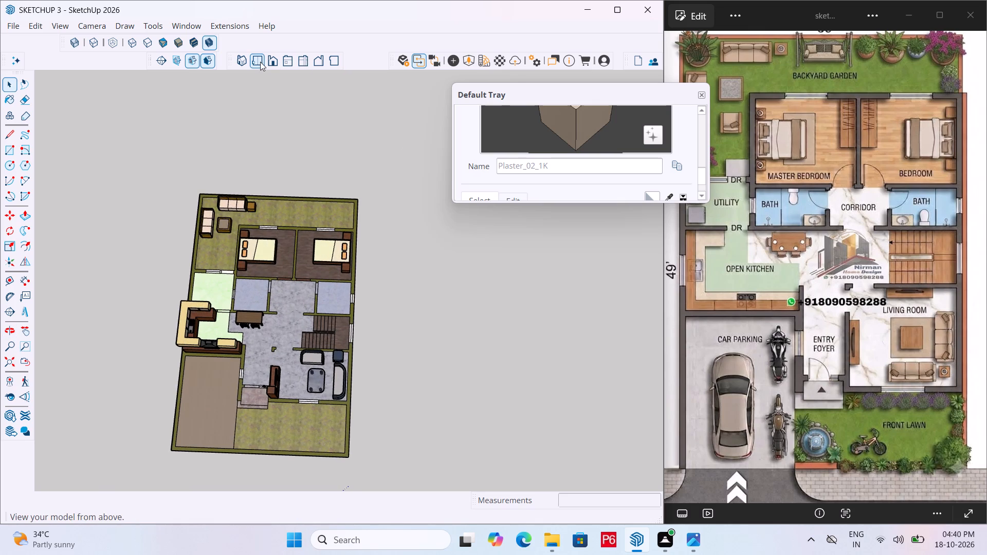
{"action": "scroll", "coordinate": [211, 413], "scroll_direction": "down", "scroll_amount": 5}
{"action": "scroll", "coordinate": [285, 402], "scroll_direction": "up", "scroll_amount": 4}
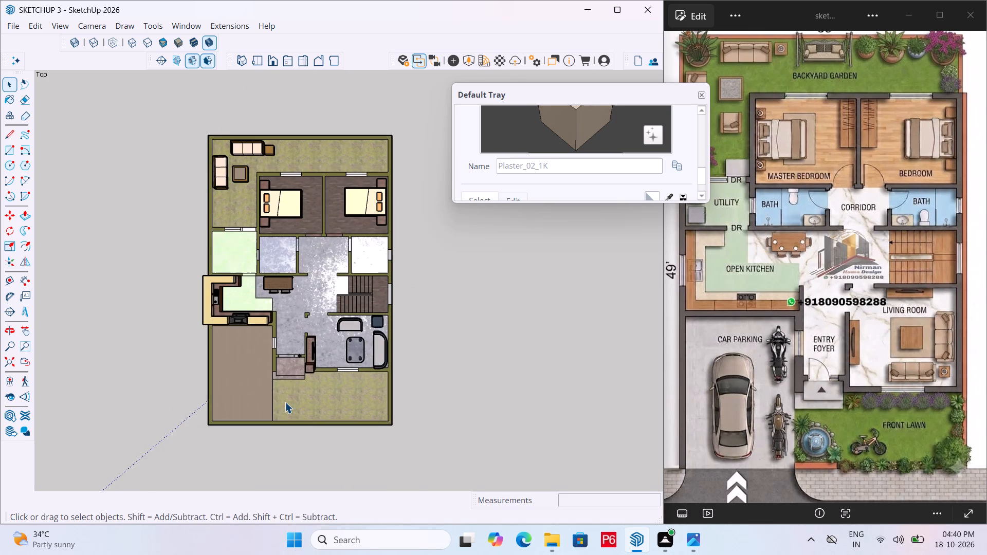
{"action": "scroll", "coordinate": [285, 402], "scroll_direction": "up", "scroll_amount": 2}
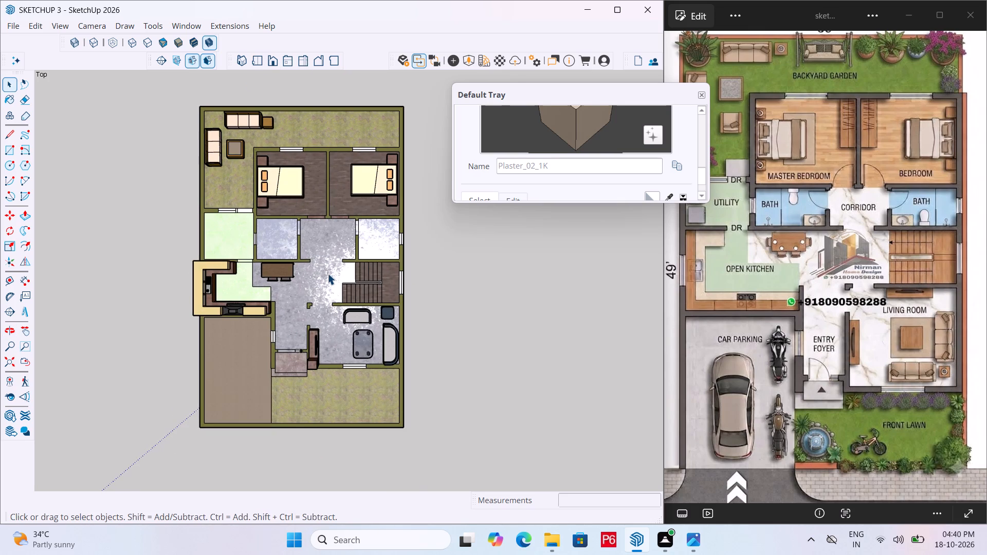
Save the model.
{"action": "key", "text": "ctrl+s"}
{"action": "key", "text": "ctrl+s"}
{"action": "key", "text": "ctrl+s"}
{"action": "key", "text": "ctrl+s"}
{"action": "key", "text": "ctrl+s"}
{"action": "key", "text": "ctrl+s"}
{"action": "key", "text": "ctrl+s"}
{"action": "key", "text": "ctrl+s"}
{"action": "key", "text": "ctrl+s"}
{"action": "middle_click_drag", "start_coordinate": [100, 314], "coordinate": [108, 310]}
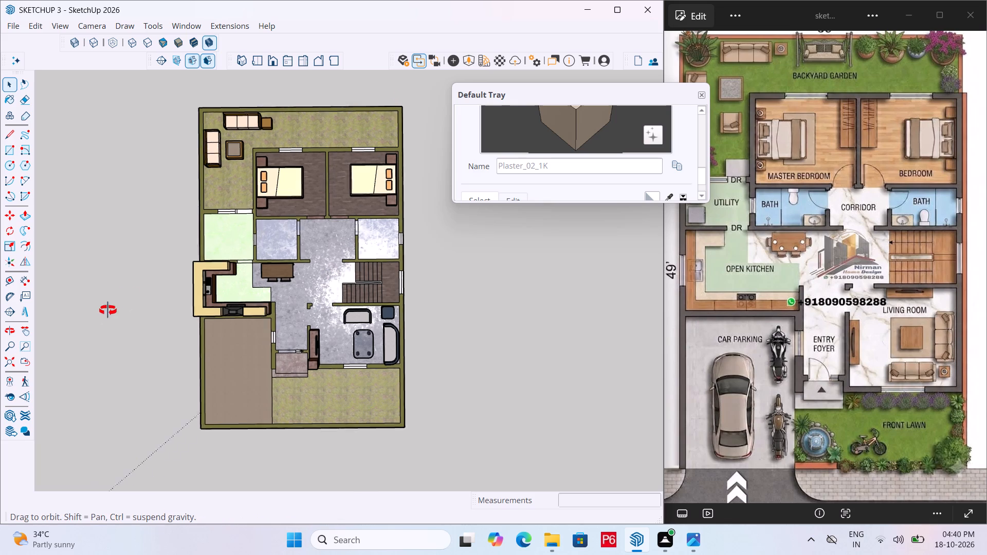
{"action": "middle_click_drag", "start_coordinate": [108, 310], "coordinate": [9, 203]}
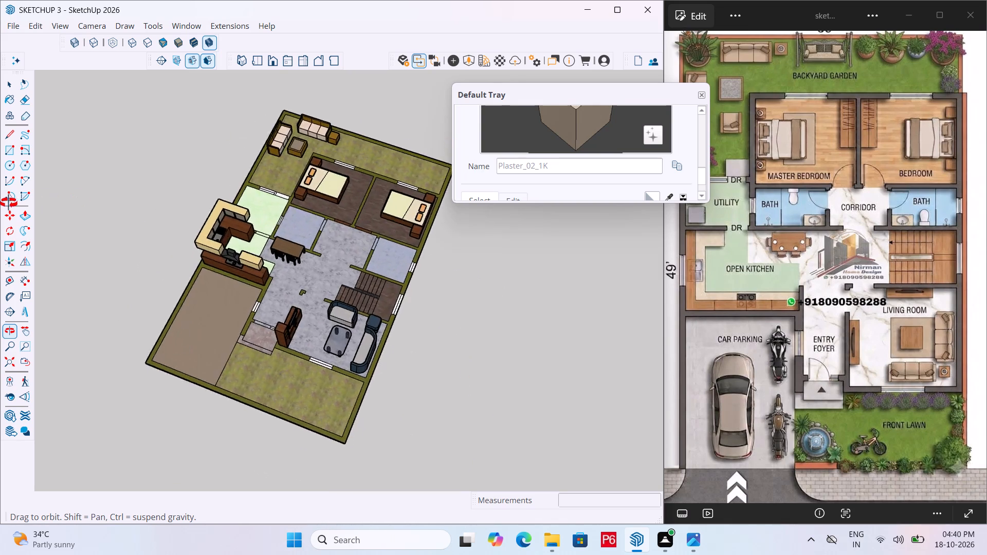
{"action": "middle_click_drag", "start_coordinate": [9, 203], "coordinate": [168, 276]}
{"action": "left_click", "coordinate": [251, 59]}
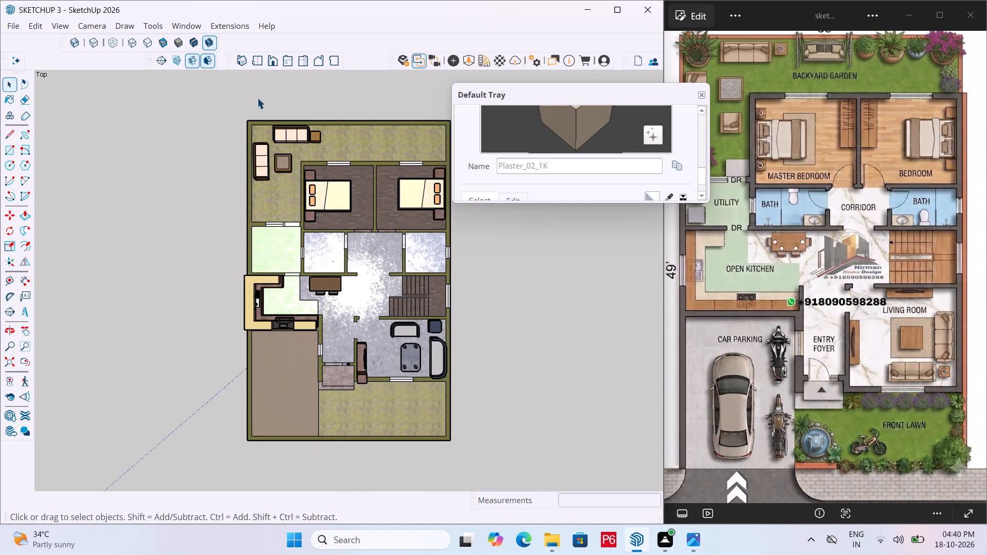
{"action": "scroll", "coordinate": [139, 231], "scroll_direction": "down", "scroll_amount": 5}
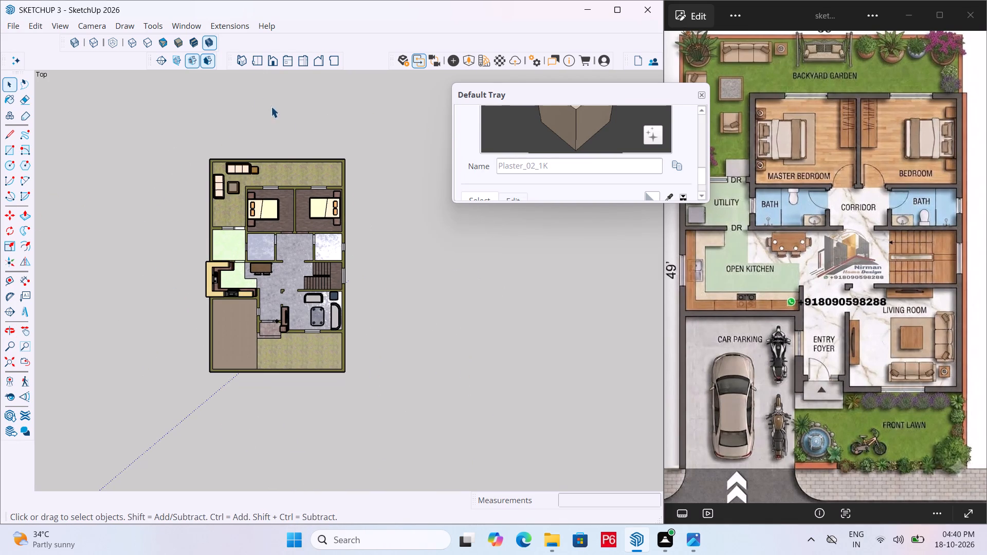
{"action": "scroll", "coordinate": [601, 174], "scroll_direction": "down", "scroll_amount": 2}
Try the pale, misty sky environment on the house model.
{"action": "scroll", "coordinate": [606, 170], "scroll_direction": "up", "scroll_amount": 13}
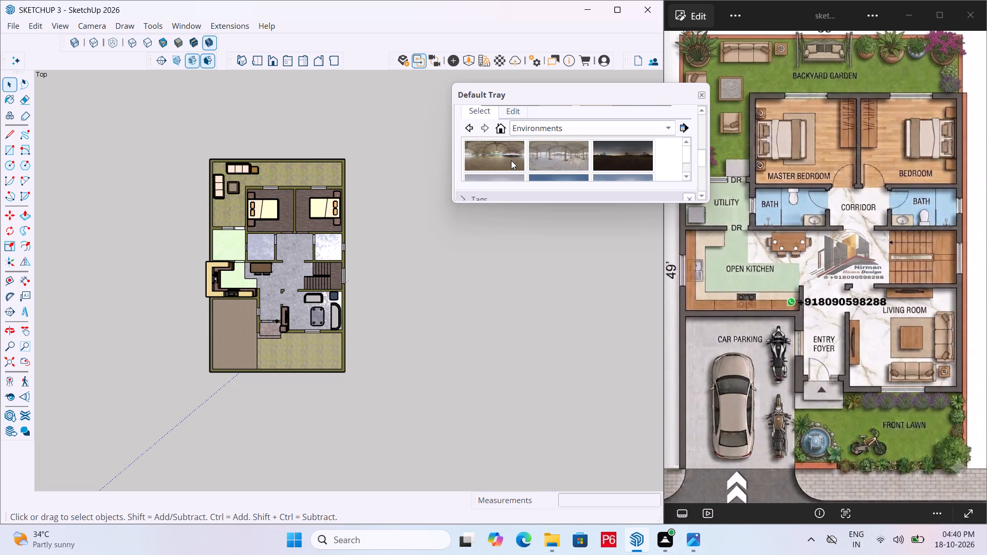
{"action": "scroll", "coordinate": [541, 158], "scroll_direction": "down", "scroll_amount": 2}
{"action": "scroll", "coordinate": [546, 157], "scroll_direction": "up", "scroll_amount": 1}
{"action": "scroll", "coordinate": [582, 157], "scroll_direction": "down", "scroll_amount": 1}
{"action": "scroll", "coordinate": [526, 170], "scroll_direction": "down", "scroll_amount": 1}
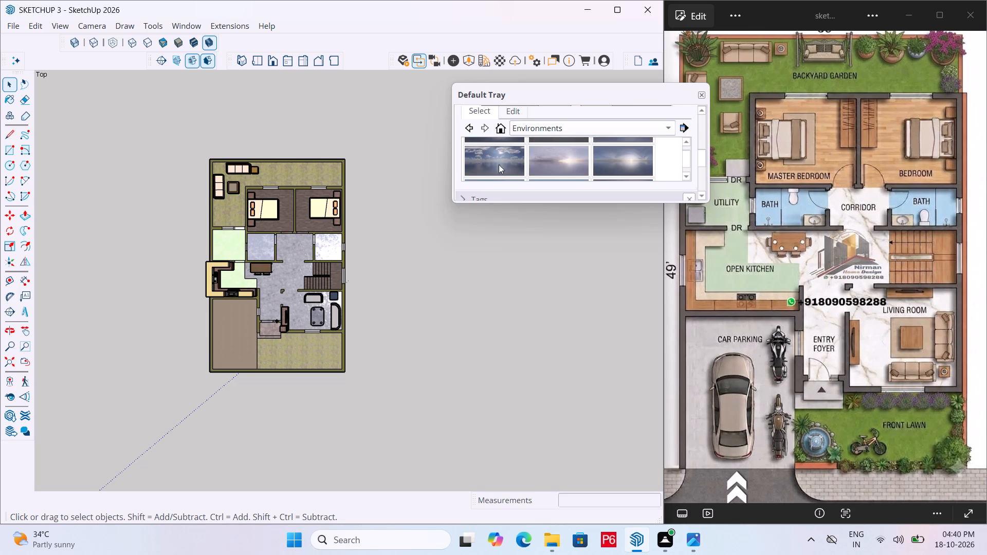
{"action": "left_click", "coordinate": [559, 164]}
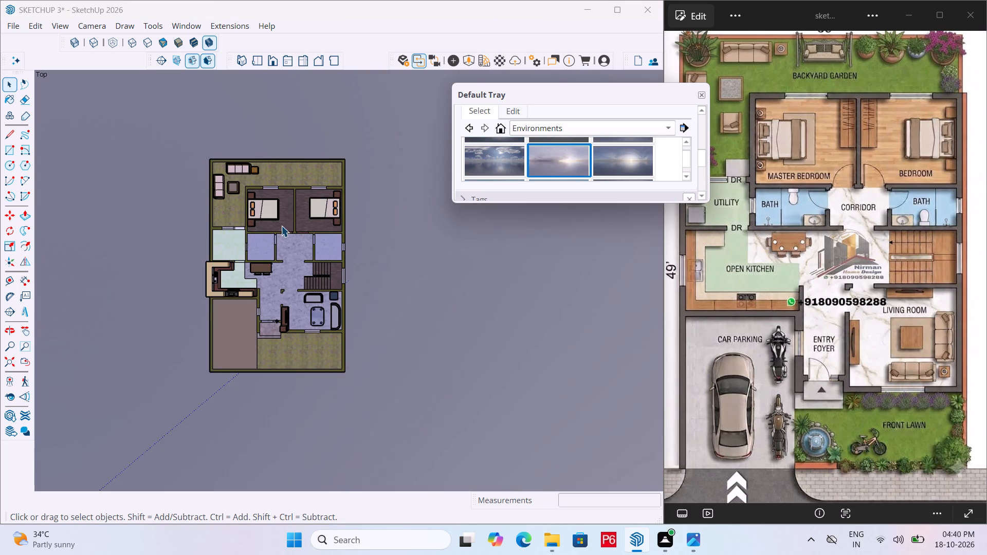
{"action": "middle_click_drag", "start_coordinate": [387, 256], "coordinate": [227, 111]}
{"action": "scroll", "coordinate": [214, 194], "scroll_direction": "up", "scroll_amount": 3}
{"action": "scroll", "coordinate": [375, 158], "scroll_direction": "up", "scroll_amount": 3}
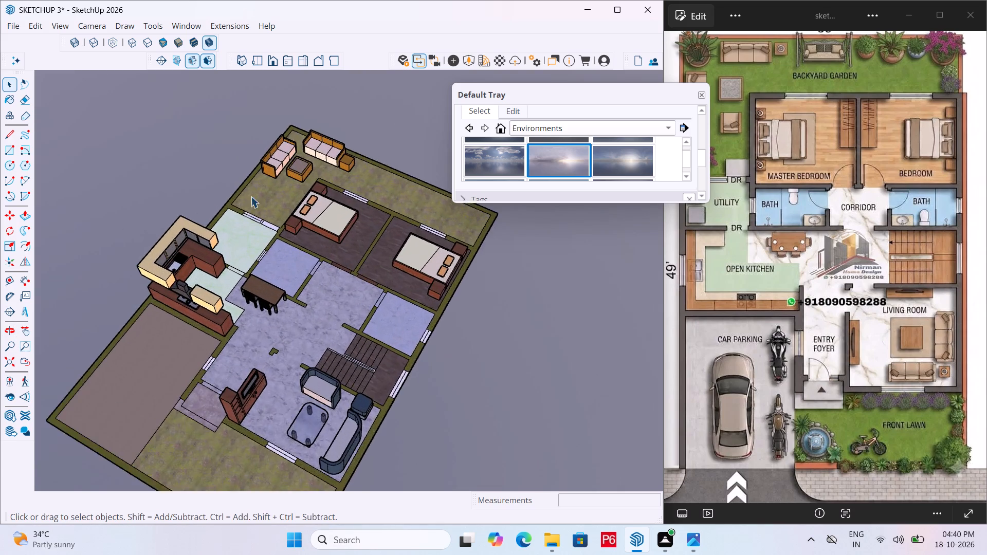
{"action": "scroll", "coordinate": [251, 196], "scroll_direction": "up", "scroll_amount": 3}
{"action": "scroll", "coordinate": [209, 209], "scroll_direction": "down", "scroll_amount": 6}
Apply the blue sky environment with scattered clouds to the model and check the house and horizon against it.
{"action": "left_click", "coordinate": [505, 159]}
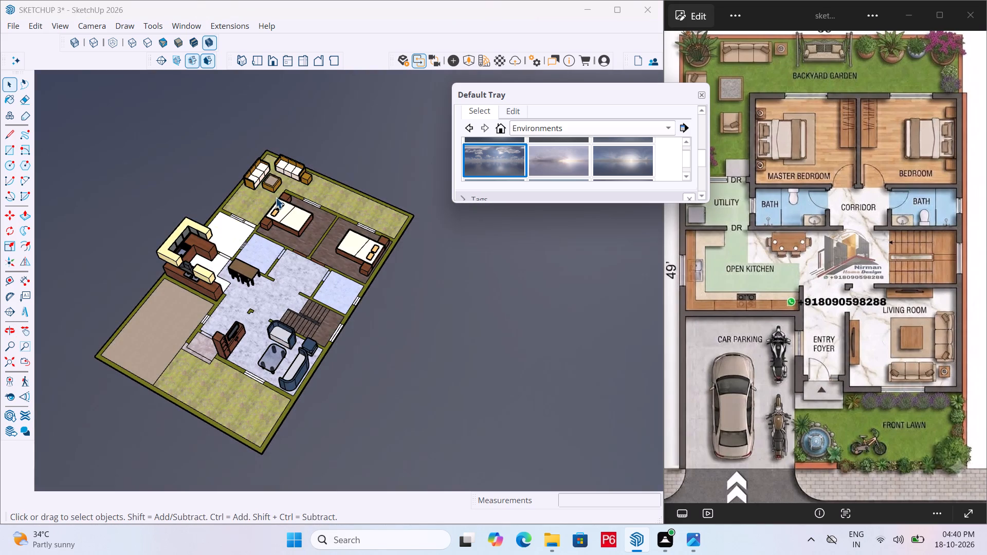
{"action": "scroll", "coordinate": [300, 202], "scroll_direction": "down", "scroll_amount": 6}
{"action": "scroll", "coordinate": [316, 261], "scroll_direction": "down", "scroll_amount": 13}
{"action": "scroll", "coordinate": [340, 280], "scroll_direction": "up", "scroll_amount": 1}
{"action": "middle_click_drag", "start_coordinate": [339, 274], "coordinate": [302, 38]}
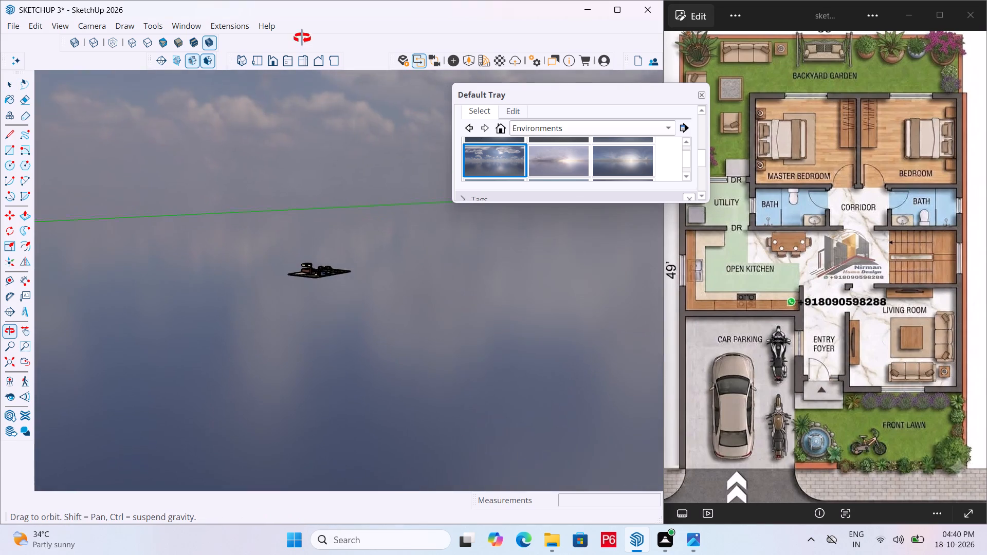
{"action": "middle_click_drag", "start_coordinate": [302, 38], "coordinate": [325, 307]}
{"action": "scroll", "coordinate": [323, 308], "scroll_direction": "up", "scroll_amount": 5}
{"action": "scroll", "coordinate": [303, 248], "scroll_direction": "up", "scroll_amount": 12}
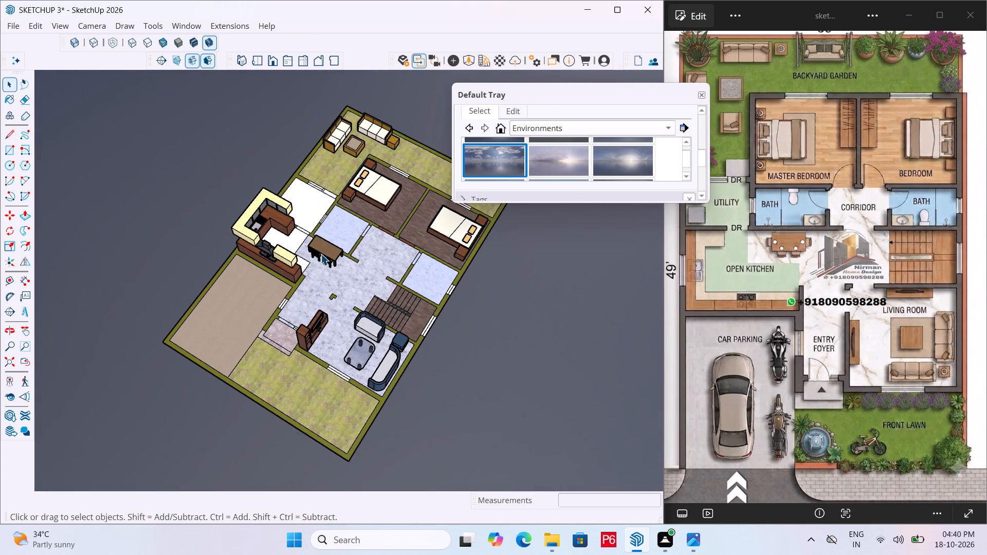
{"action": "scroll", "coordinate": [212, 197], "scroll_direction": "down", "scroll_amount": 7}
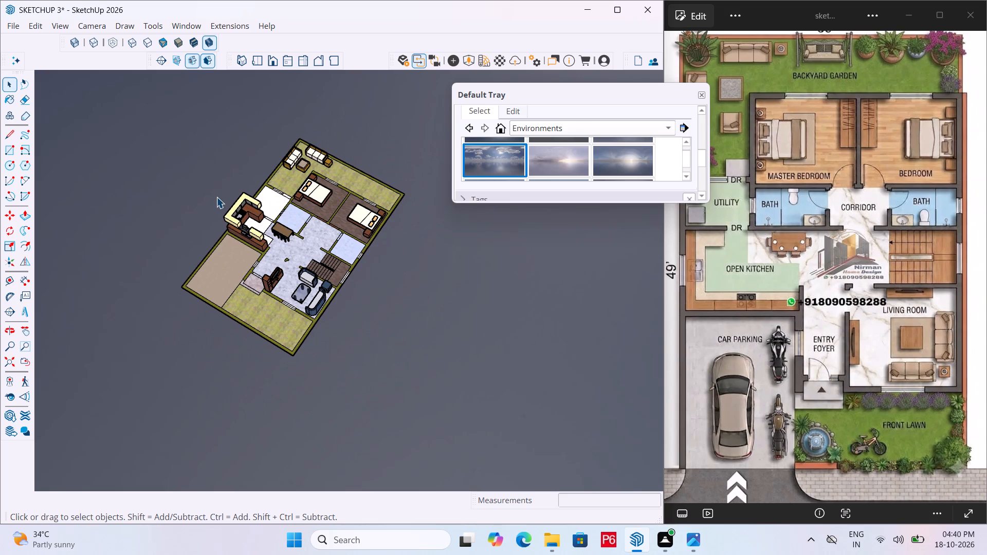
{"action": "scroll", "coordinate": [273, 299], "scroll_direction": "up", "scroll_amount": 4}
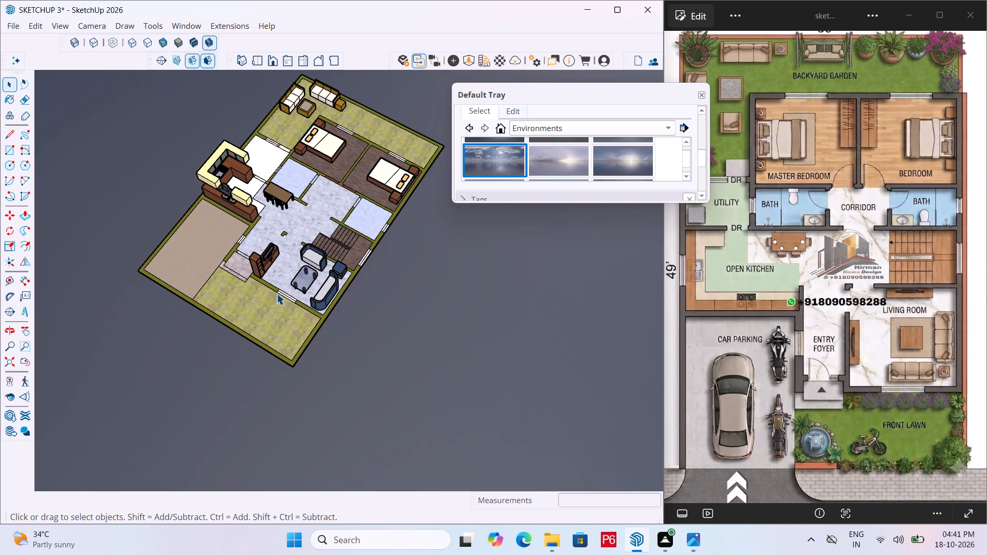
{"action": "scroll", "coordinate": [226, 277], "scroll_direction": "up", "scroll_amount": 6}
{"action": "middle_click_drag", "start_coordinate": [226, 277], "coordinate": [394, 258]}
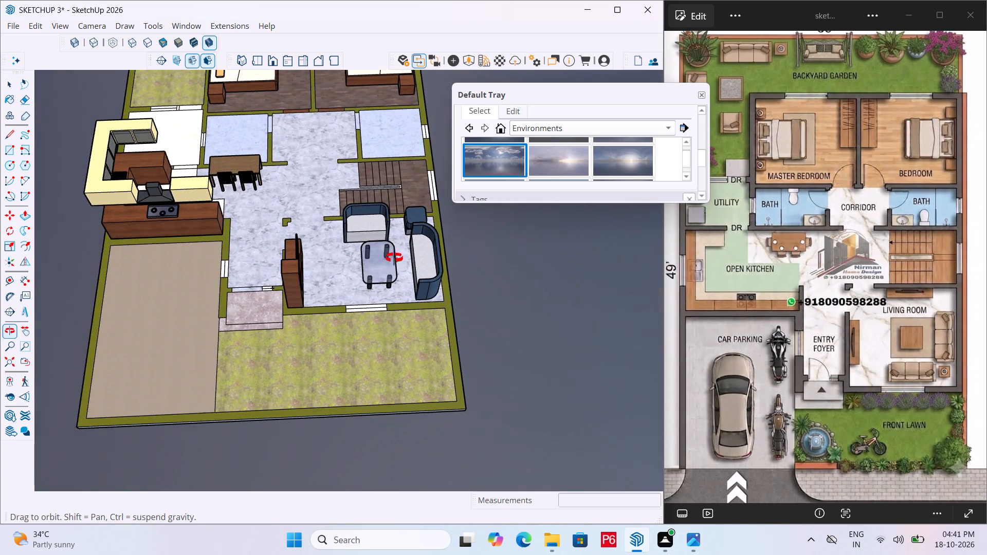
{"action": "middle_click_drag", "start_coordinate": [394, 258], "coordinate": [399, 257]}
Save the model with the cloudy sky environment.
{"action": "key", "text": "ctrl+s"}
{"action": "key", "text": "ctrl+s"}
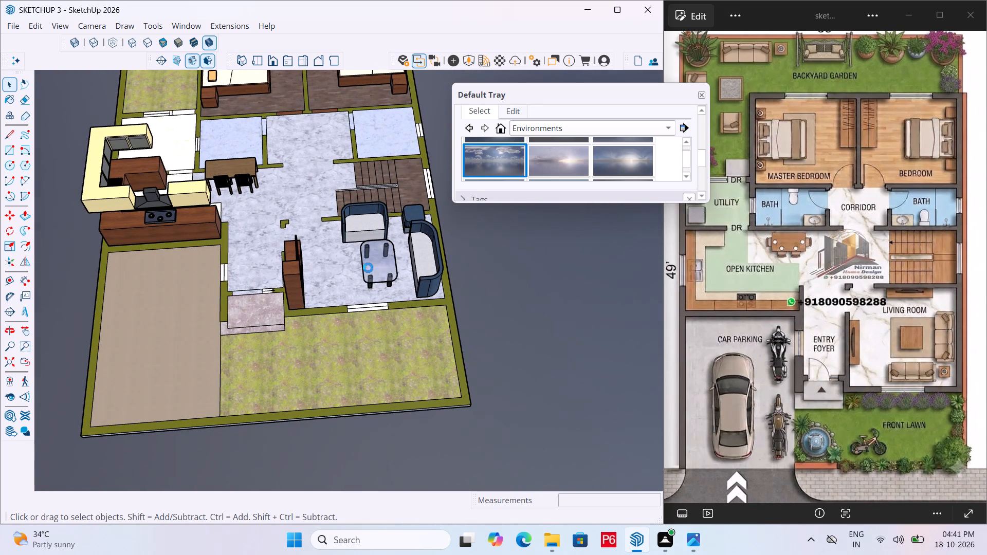
{"action": "key", "text": "ctrl+s"}
Examine the house from several sides, including the car parking and front lawn areas, against the reference floor plan.
{"action": "scroll", "coordinate": [354, 317], "scroll_direction": "down", "scroll_amount": 4}
{"action": "middle_click_drag", "start_coordinate": [359, 338], "coordinate": [321, 337]}
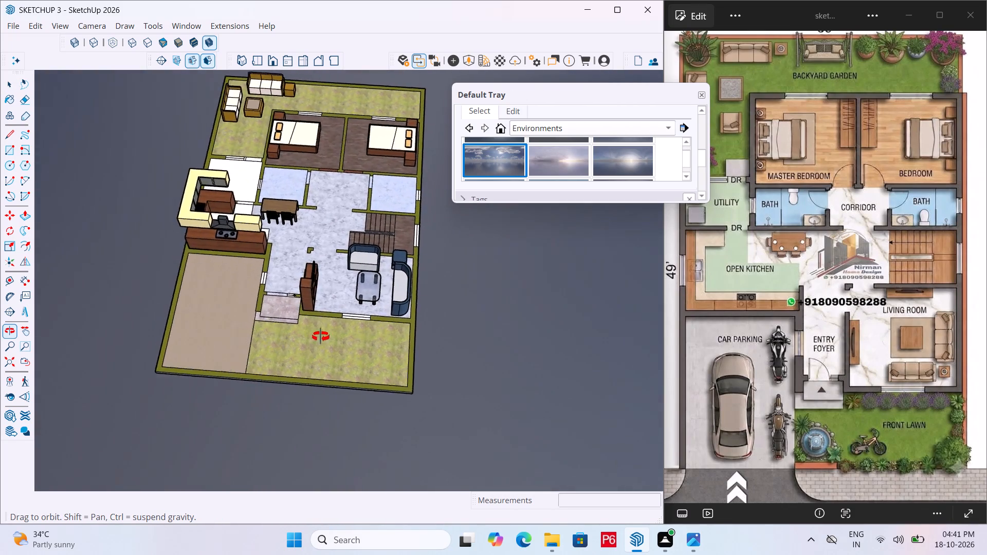
{"action": "middle_click_drag", "start_coordinate": [321, 337], "coordinate": [419, 337]}
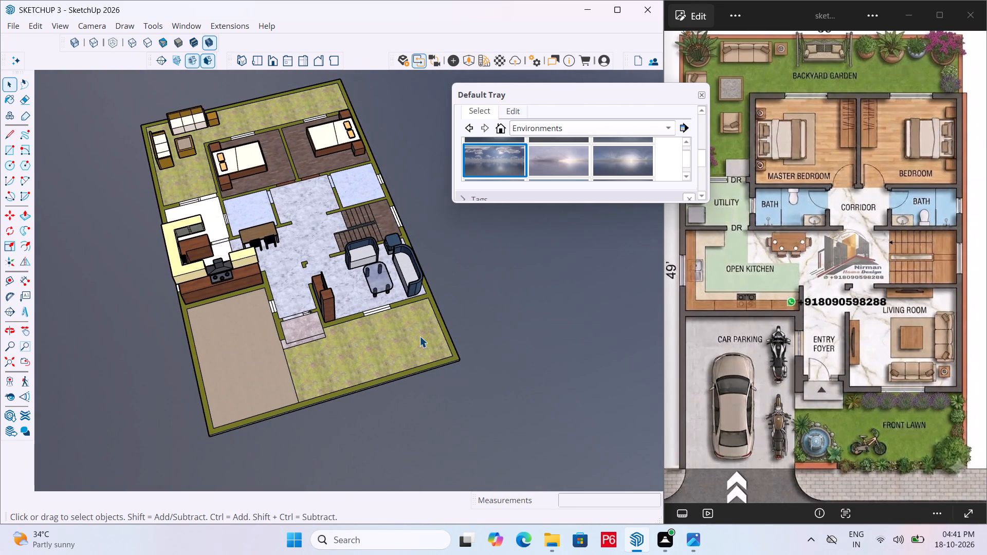
{"action": "scroll", "coordinate": [275, 373], "scroll_direction": "up", "scroll_amount": 5}
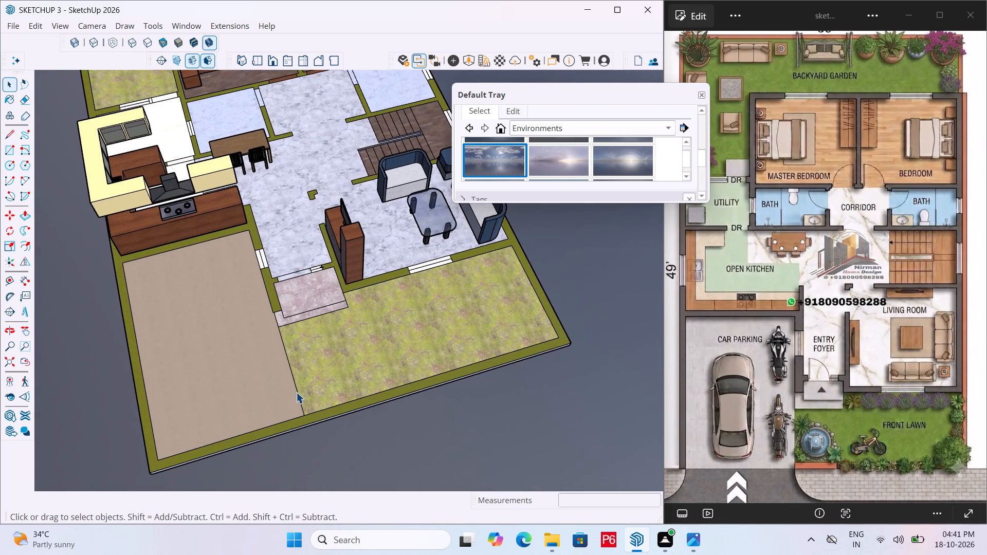
{"action": "scroll", "coordinate": [265, 405], "scroll_direction": "up", "scroll_amount": 6}
{"action": "scroll", "coordinate": [486, 357], "scroll_direction": "down", "scroll_amount": 7}
{"action": "scroll", "coordinate": [301, 374], "scroll_direction": "down", "scroll_amount": 3}
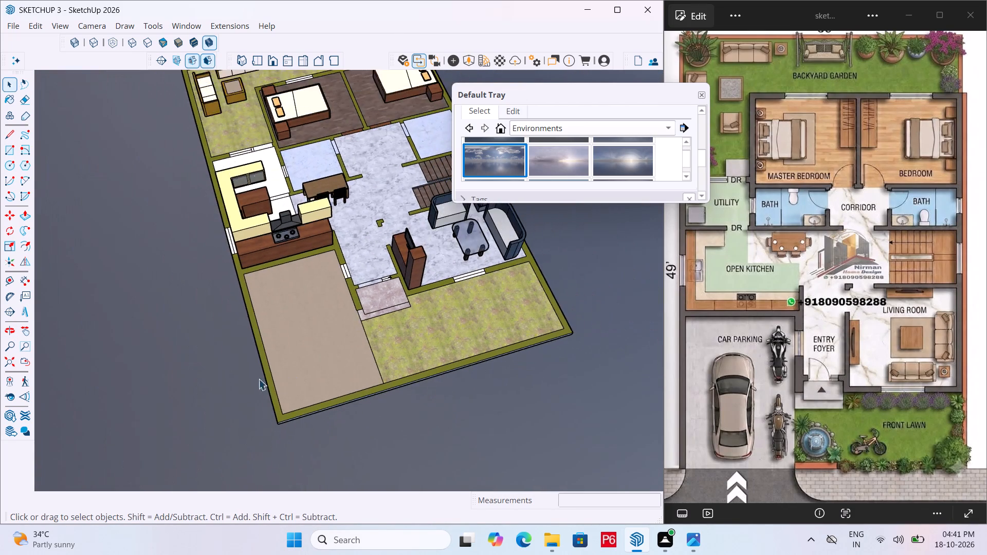
{"action": "middle_click_drag", "start_coordinate": [250, 380], "coordinate": [386, 196]}
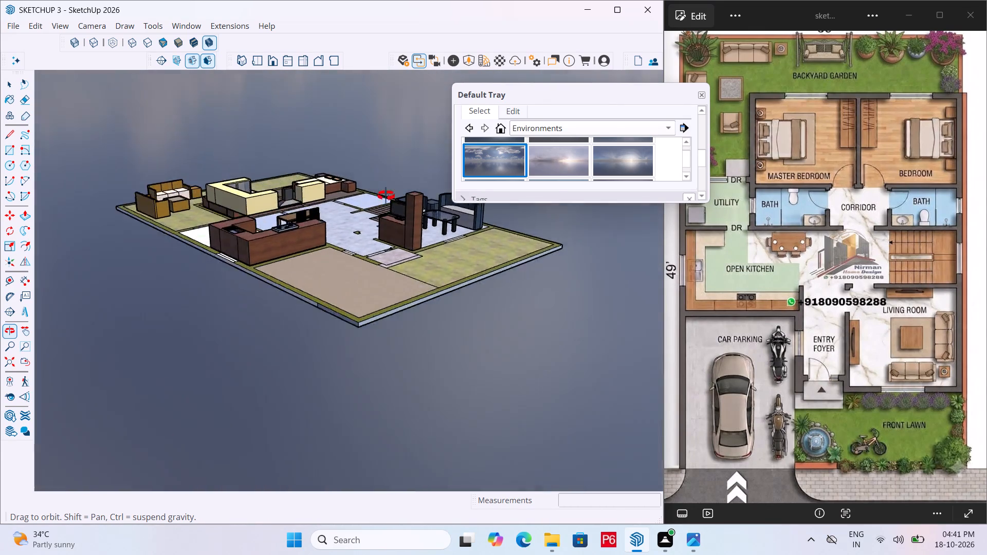
{"action": "middle_click_drag", "start_coordinate": [386, 196], "coordinate": [505, 210]}
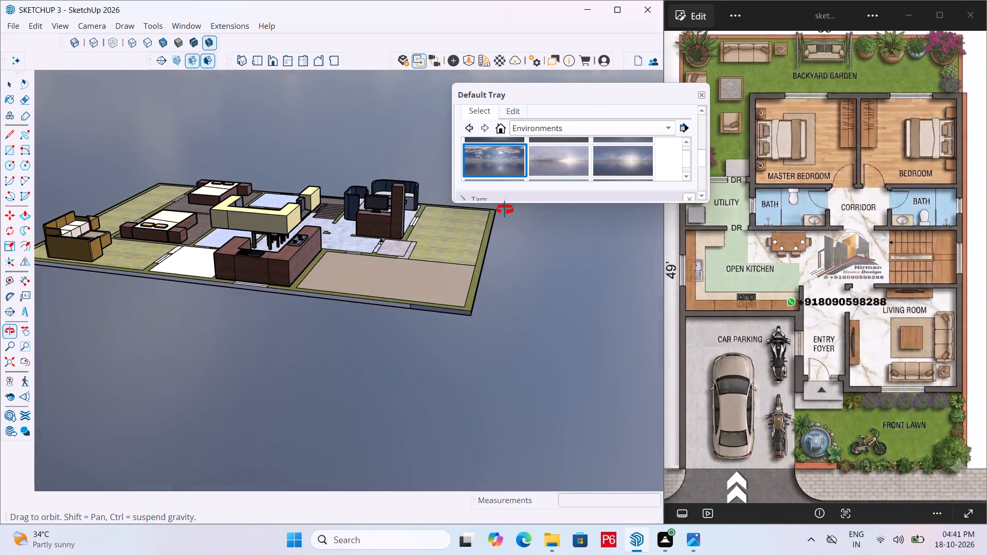
{"action": "middle_click_drag", "start_coordinate": [505, 210], "coordinate": [498, 212]}
{"action": "middle_click_drag", "start_coordinate": [480, 219], "coordinate": [117, 433]}
{"action": "scroll", "coordinate": [155, 342], "scroll_direction": "down", "scroll_amount": 6}
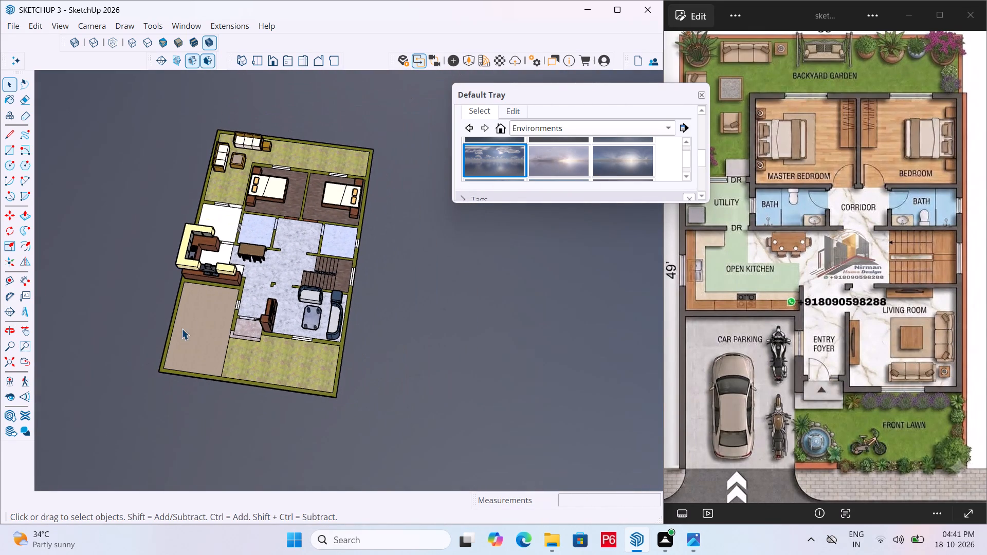
{"action": "middle_click_drag", "start_coordinate": [217, 313], "coordinate": [241, 322]}
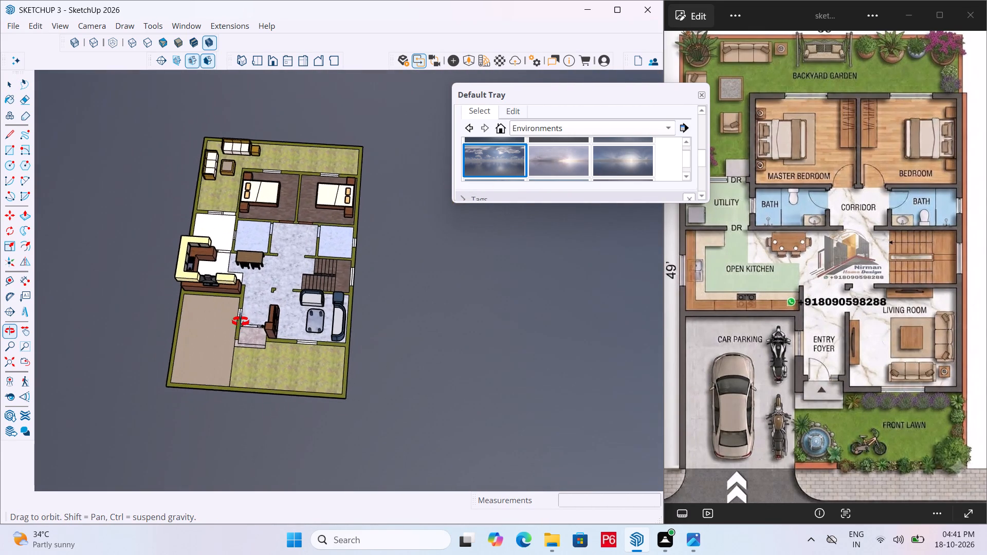
Save the furnished house model with the whole plot seen from above at an angle.
{"action": "middle_click_drag", "start_coordinate": [241, 322], "coordinate": [204, 329]}
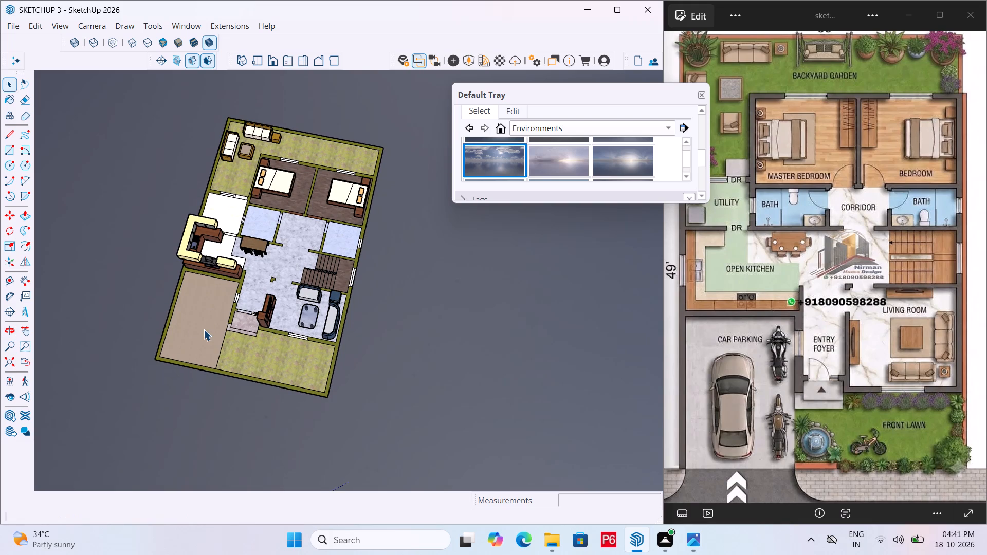
{"action": "key", "text": "ctrl+s"}
{"action": "key", "text": "ctrl+s"}
{"action": "key", "text": "ctrl+s"}
{"action": "key", "text": "ctrl+s"}
{"action": "key", "text": "ctrl+s"}
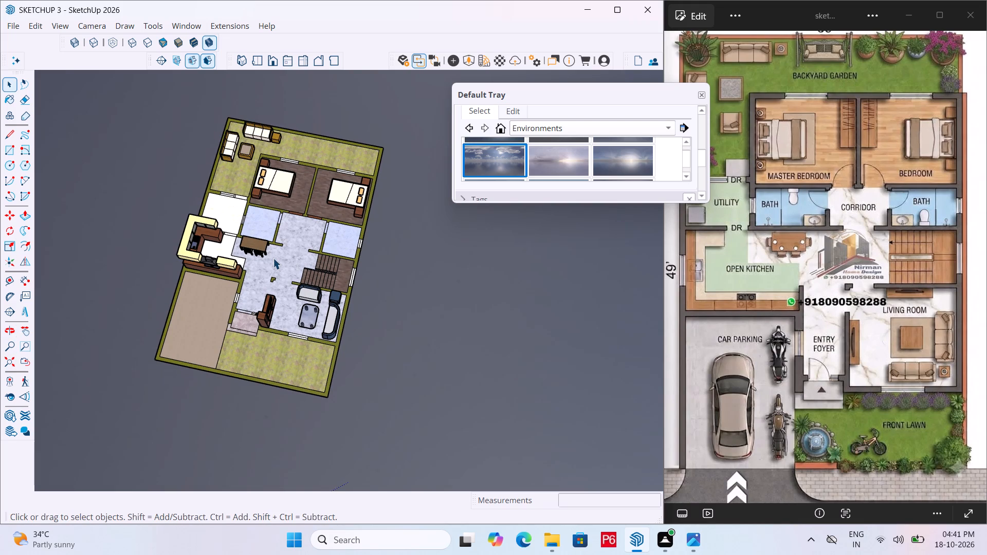
Switch the model to the standard Top view with the whole house in frame, matching the floor plan's orientation, and save it.
{"action": "scroll", "coordinate": [273, 258], "scroll_direction": "up", "scroll_amount": 10}
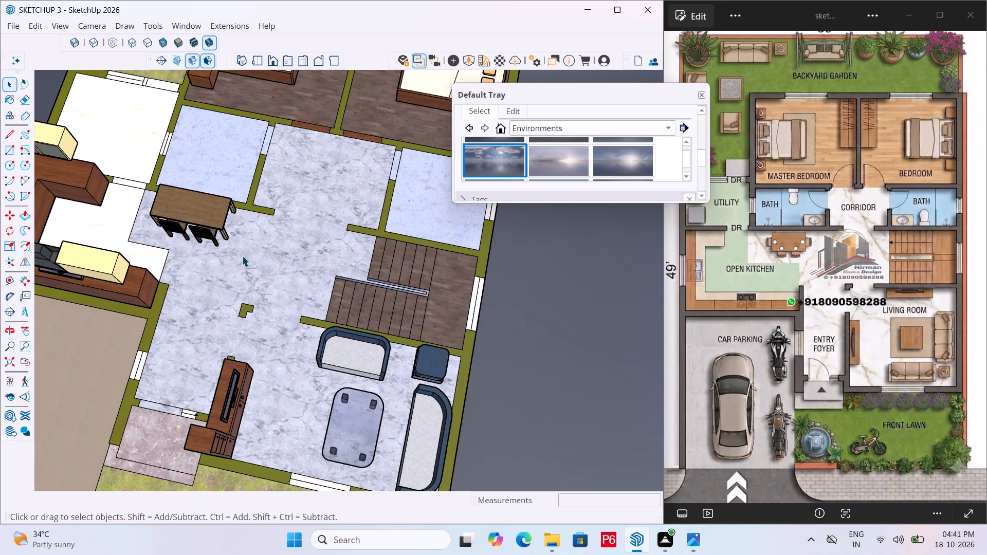
{"action": "scroll", "coordinate": [187, 263], "scroll_direction": "down", "scroll_amount": 5}
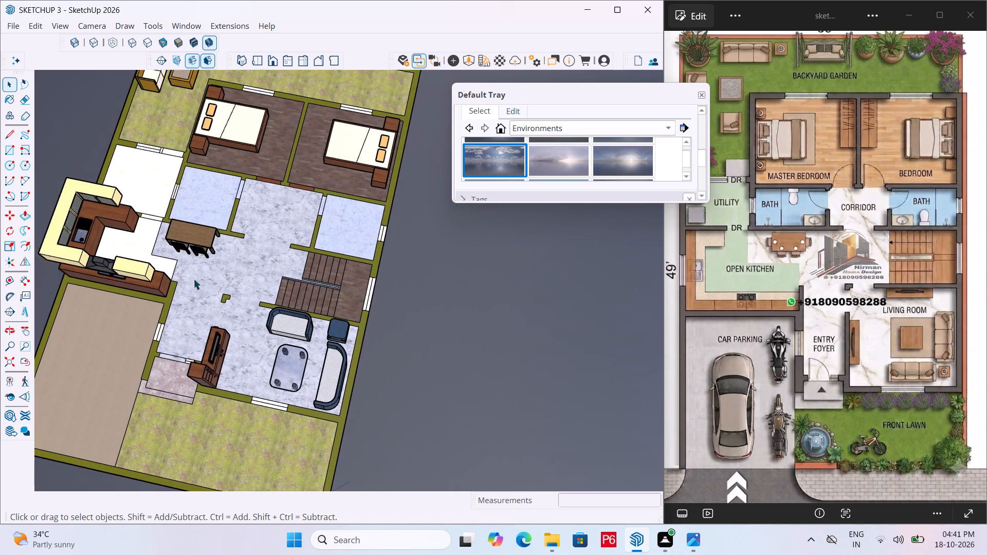
{"action": "middle_click_drag", "start_coordinate": [197, 294], "coordinate": [285, 388]}
{"action": "left_click", "coordinate": [258, 61]}
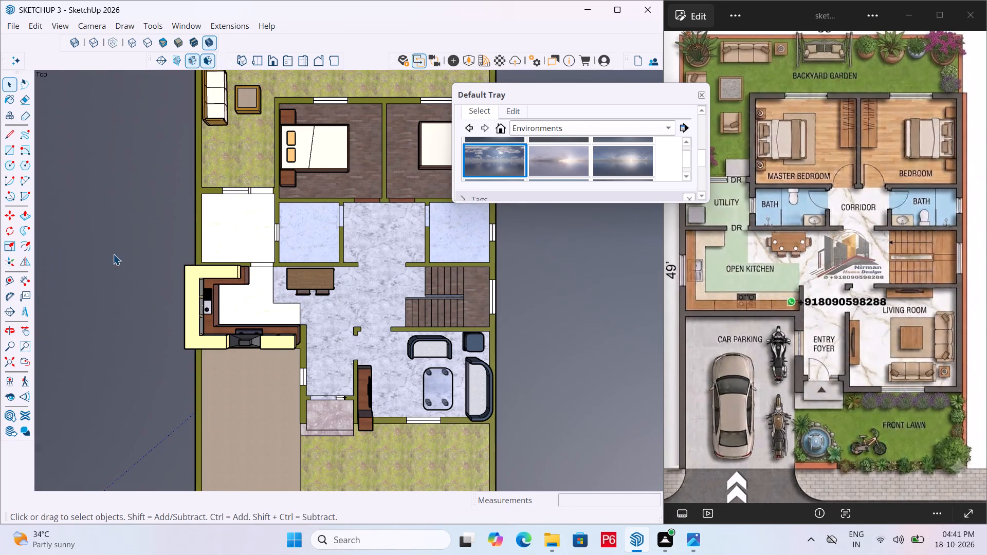
{"action": "scroll", "coordinate": [108, 302], "scroll_direction": "down", "scroll_amount": 4}
{"action": "key", "text": "ctrl+s"}
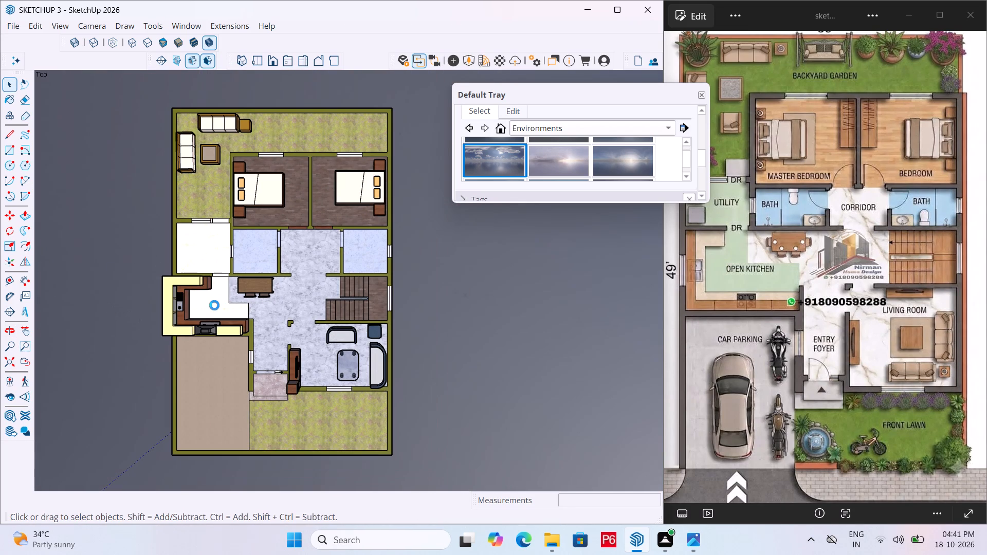
{"action": "key", "text": "ctrl+s"}
{"action": "key", "text": "ctrl+s"}
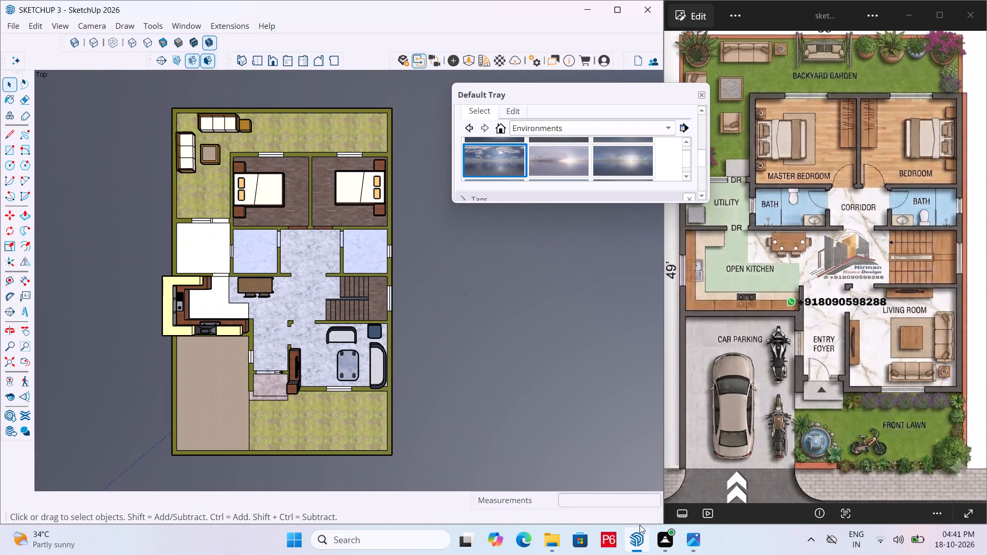
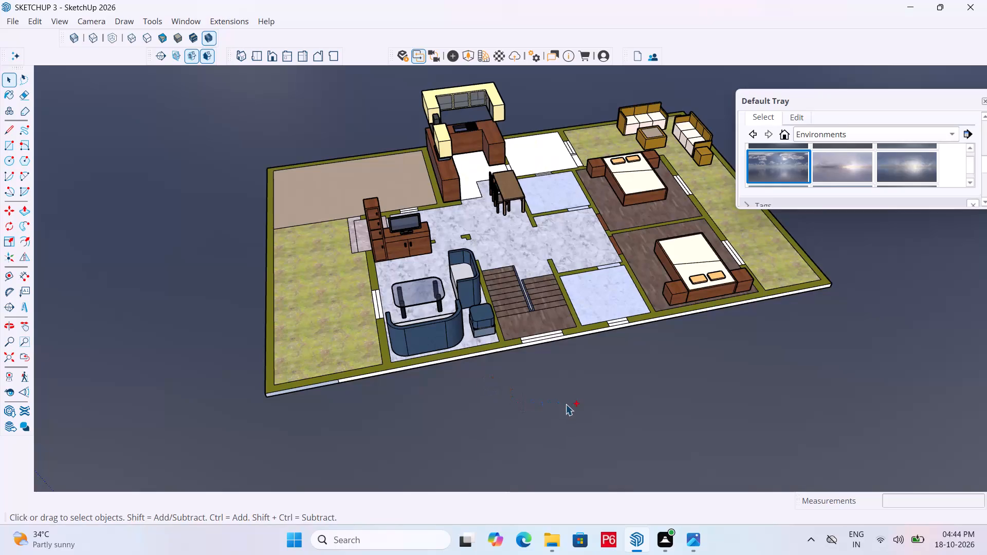
Save the furnished house model with the whole plot seen from above at an angle.
{"action": "key", "text": "ctrl+s"}
{"action": "key", "text": "ctrl+s"}
{"action": "key", "text": "ctrl+s"}
{"action": "key", "text": "ctrl+s"}
{"action": "key", "text": "ctrl+s"}
Examine the furnished house from several sides, including close views of the kitchen, dining and TV areas.
{"action": "middle_click_drag", "start_coordinate": [392, 262], "coordinate": [559, 174]}
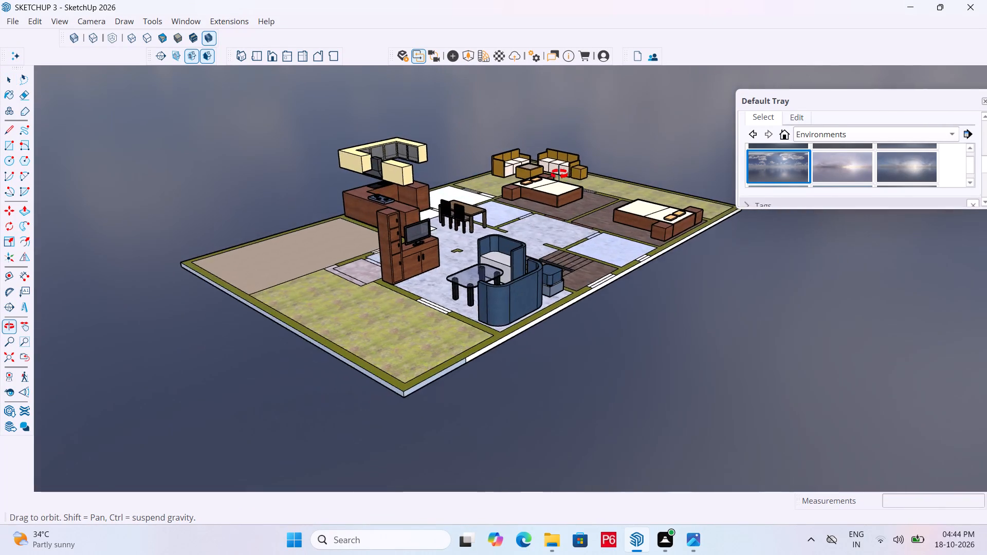
{"action": "middle_click_drag", "start_coordinate": [559, 174], "coordinate": [388, 196]}
{"action": "scroll", "coordinate": [395, 197], "scroll_direction": "up", "scroll_amount": 3}
{"action": "scroll", "coordinate": [589, 176], "scroll_direction": "up", "scroll_amount": 4}
{"action": "scroll", "coordinate": [577, 195], "scroll_direction": "down", "scroll_amount": 6}
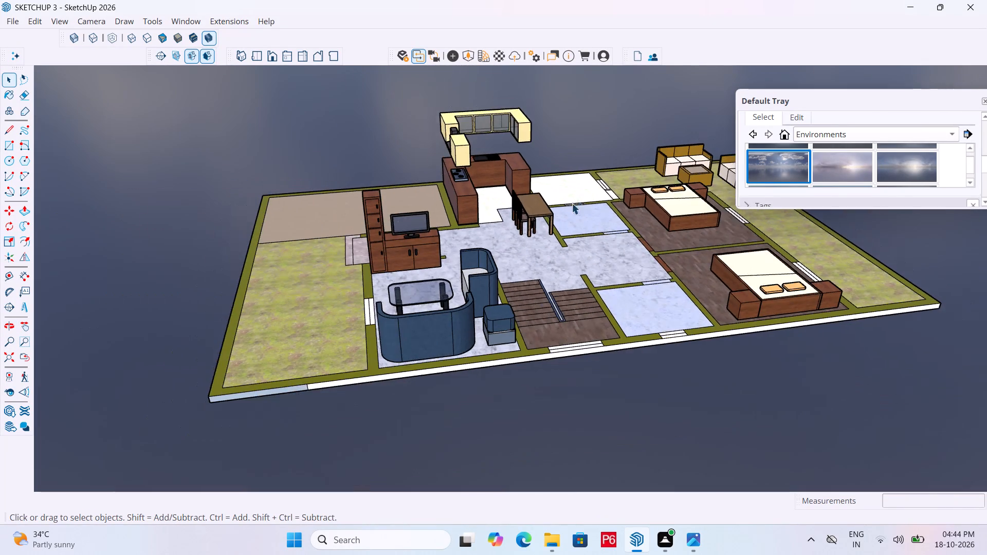
{"action": "middle_click_drag", "start_coordinate": [517, 258], "coordinate": [245, 238]}
{"action": "middle_click_drag", "start_coordinate": [774, 245], "coordinate": [335, 242]}
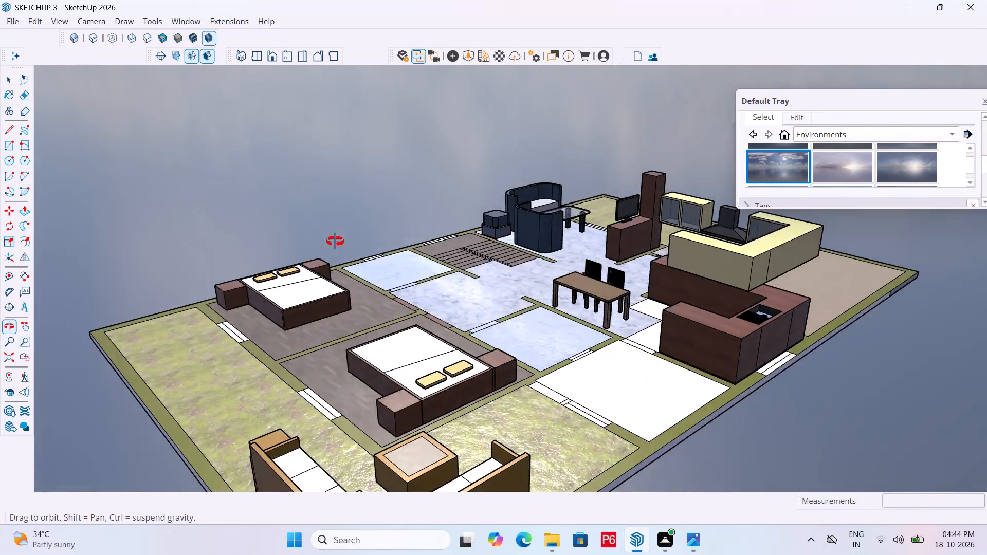
{"action": "middle_click_drag", "start_coordinate": [335, 242], "coordinate": [742, 252]}
{"action": "scroll", "coordinate": [435, 335], "scroll_direction": "down", "scroll_amount": 5}
{"action": "middle_click_drag", "start_coordinate": [592, 317], "coordinate": [771, 360]}
{"action": "scroll", "coordinate": [641, 258], "scroll_direction": "up", "scroll_amount": 2}
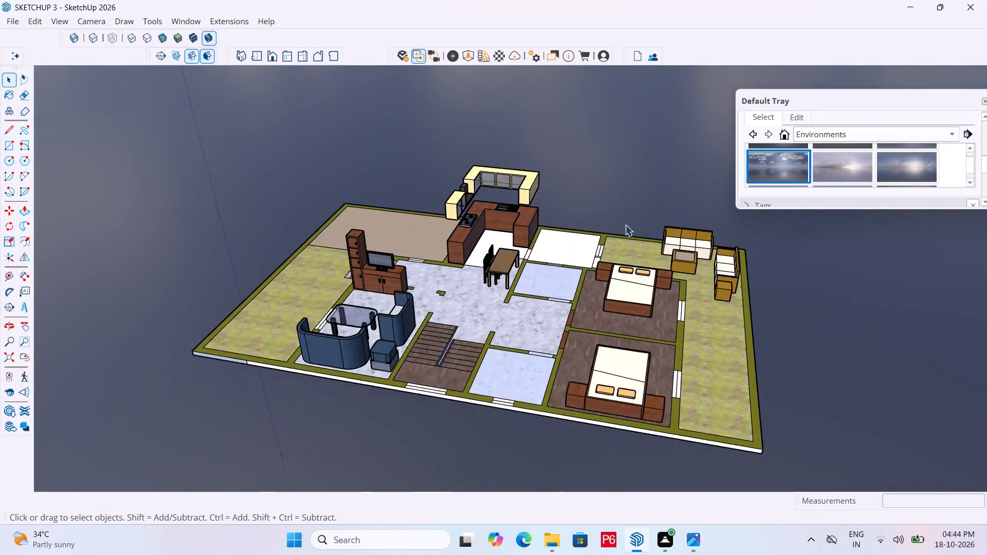
{"action": "scroll", "coordinate": [625, 225], "scroll_direction": "up", "scroll_amount": 2}
{"action": "scroll", "coordinate": [417, 277], "scroll_direction": "up", "scroll_amount": 1}
{"action": "middle_click_drag", "start_coordinate": [416, 278], "coordinate": [547, 284]}
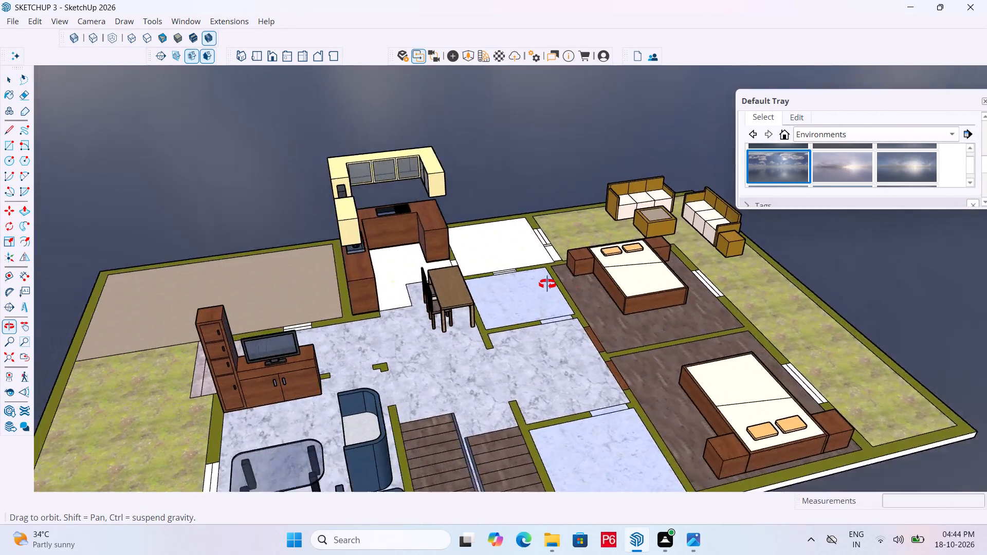
{"action": "middle_click_drag", "start_coordinate": [547, 284], "coordinate": [469, 280]}
{"action": "scroll", "coordinate": [442, 279], "scroll_direction": "up", "scroll_amount": 6}
{"action": "middle_click_drag", "start_coordinate": [415, 279], "coordinate": [378, 280]}
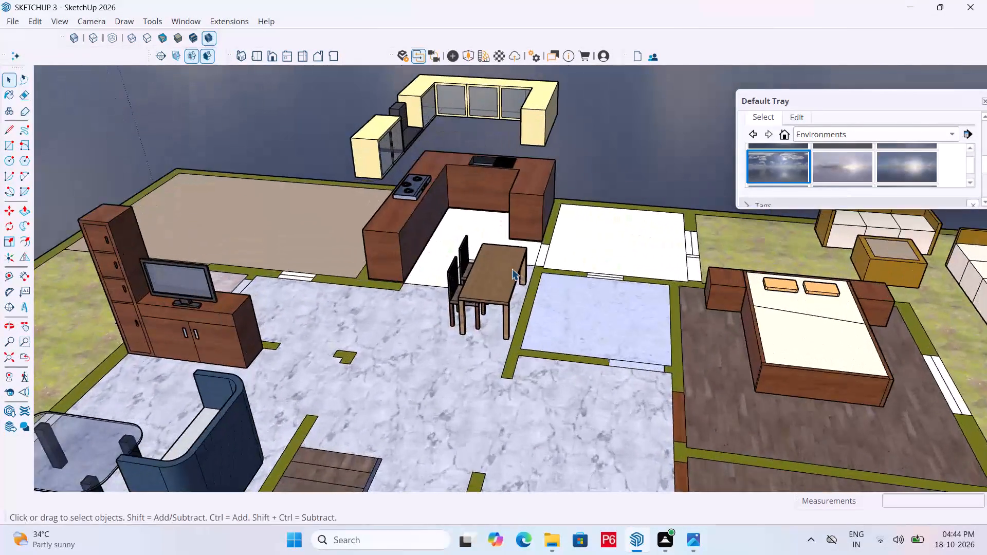
{"action": "scroll", "coordinate": [511, 269], "scroll_direction": "up", "scroll_amount": 5}
{"action": "middle_click_drag", "start_coordinate": [445, 256], "coordinate": [605, 212]}
{"action": "scroll", "coordinate": [615, 200], "scroll_direction": "down", "scroll_amount": 6}
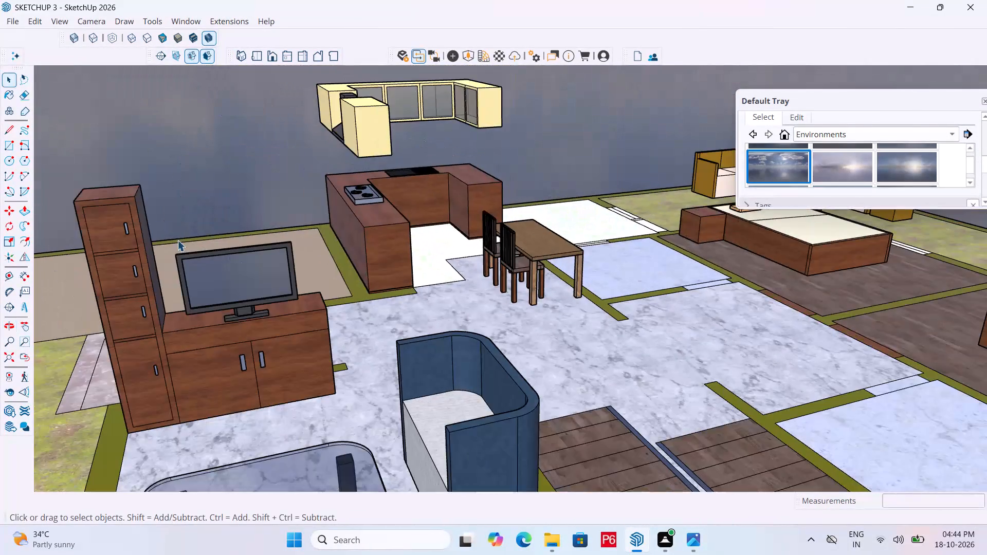
{"action": "scroll", "coordinate": [397, 284], "scroll_direction": "down", "scroll_amount": 5}
Save the model with the living room, kitchen and dining area in close perspective view.
{"action": "key", "text": "ctrl+s"}
{"action": "key", "text": "ctrl+s"}
{"action": "key", "text": "ctrl+s"}
{"action": "key", "text": "ctrl+s"}
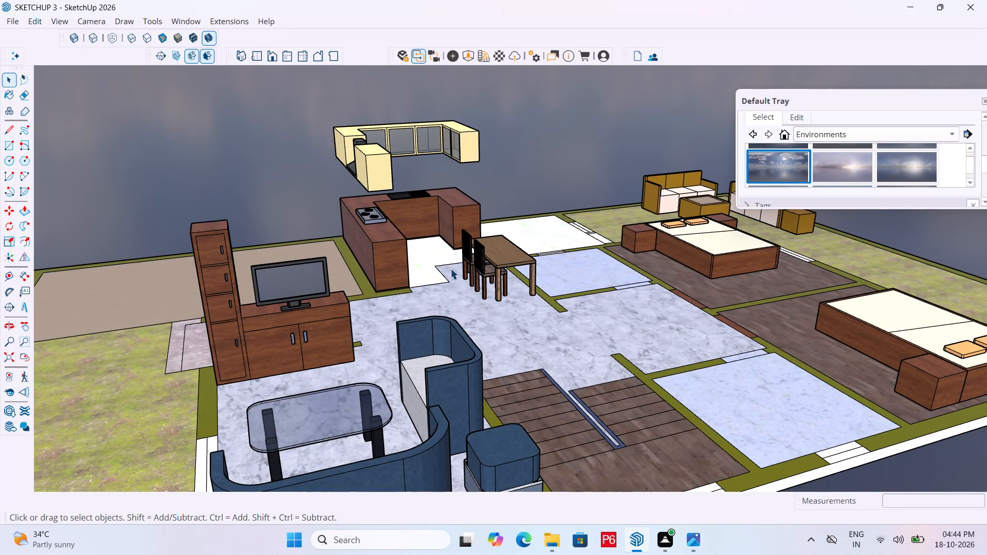
Examine the whole plot from both ends, checking the living room, staircase, bedrooms and lawn furniture.
{"action": "scroll", "coordinate": [441, 264], "scroll_direction": "down", "scroll_amount": 5}
{"action": "middle_click_drag", "start_coordinate": [393, 254], "coordinate": [341, 316]}
{"action": "middle_click_drag", "start_coordinate": [332, 316], "coordinate": [315, 317]}
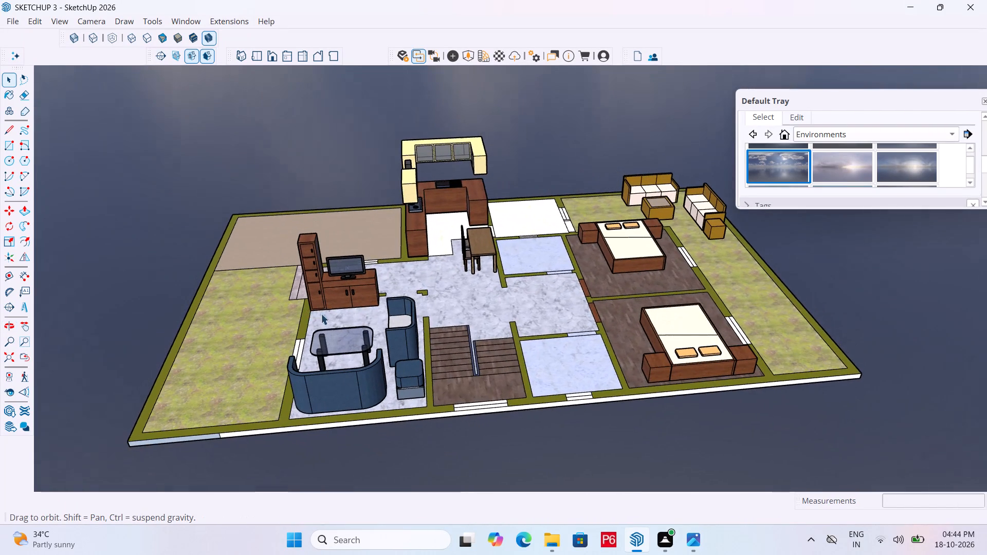
{"action": "middle_click_drag", "start_coordinate": [762, 291], "coordinate": [648, 301]}
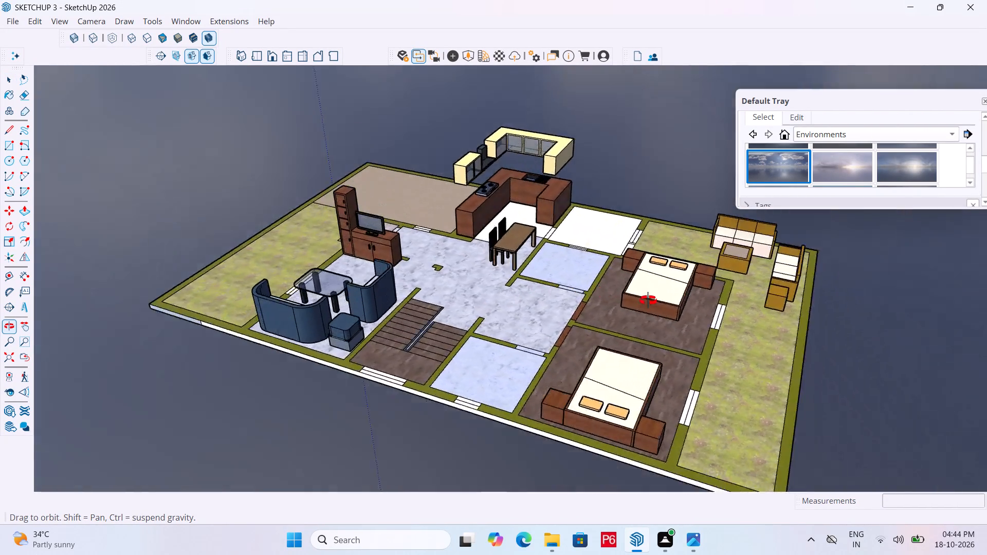
{"action": "middle_click_drag", "start_coordinate": [648, 301], "coordinate": [783, 301]}
{"action": "middle_click_drag", "start_coordinate": [414, 329], "coordinate": [493, 327]}
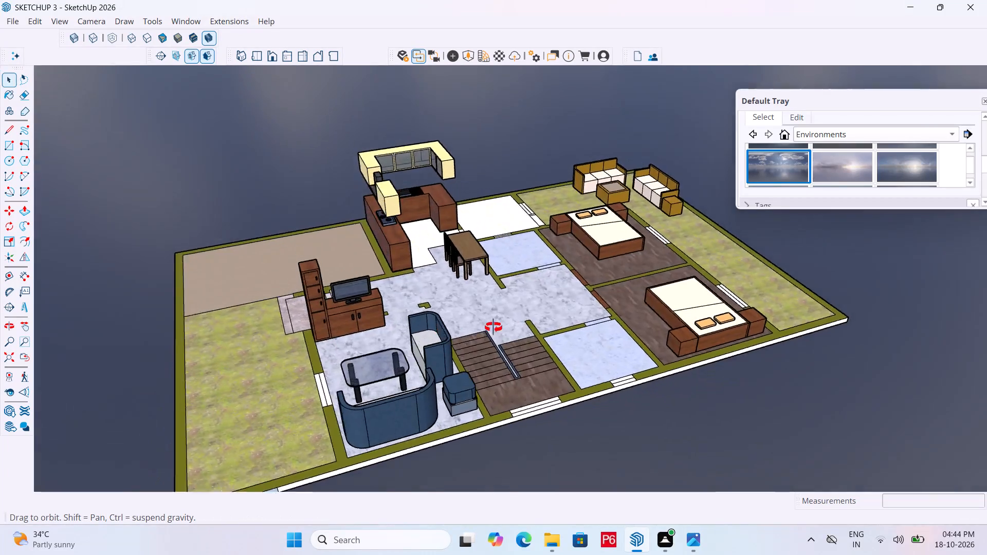
{"action": "middle_click_drag", "start_coordinate": [493, 327], "coordinate": [540, 326]}
{"action": "scroll", "coordinate": [677, 248], "scroll_direction": "up", "scroll_amount": 1}
{"action": "middle_click_drag", "start_coordinate": [671, 248], "coordinate": [425, 256]}
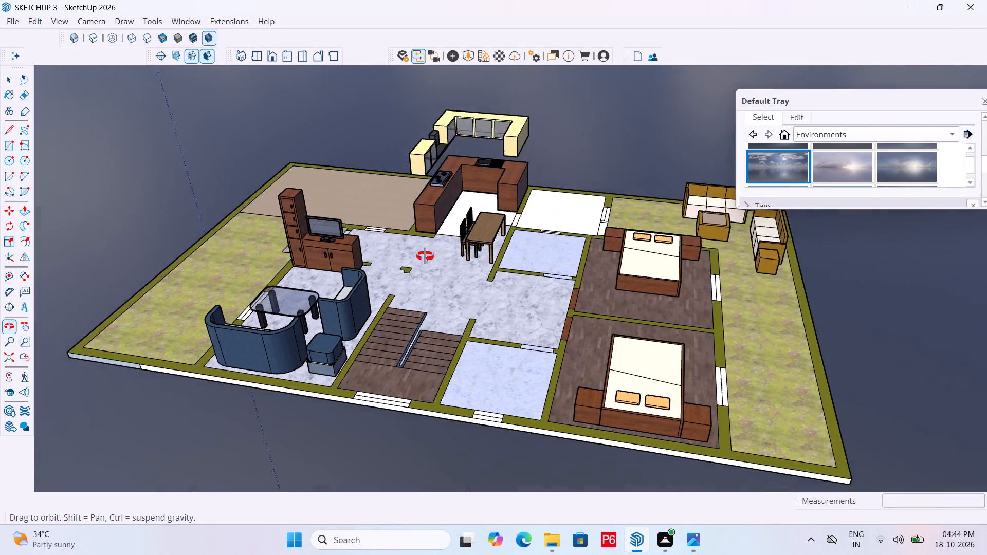
{"action": "middle_click_drag", "start_coordinate": [425, 256], "coordinate": [590, 258]}
{"action": "middle_click_drag", "start_coordinate": [732, 267], "coordinate": [479, 242]}
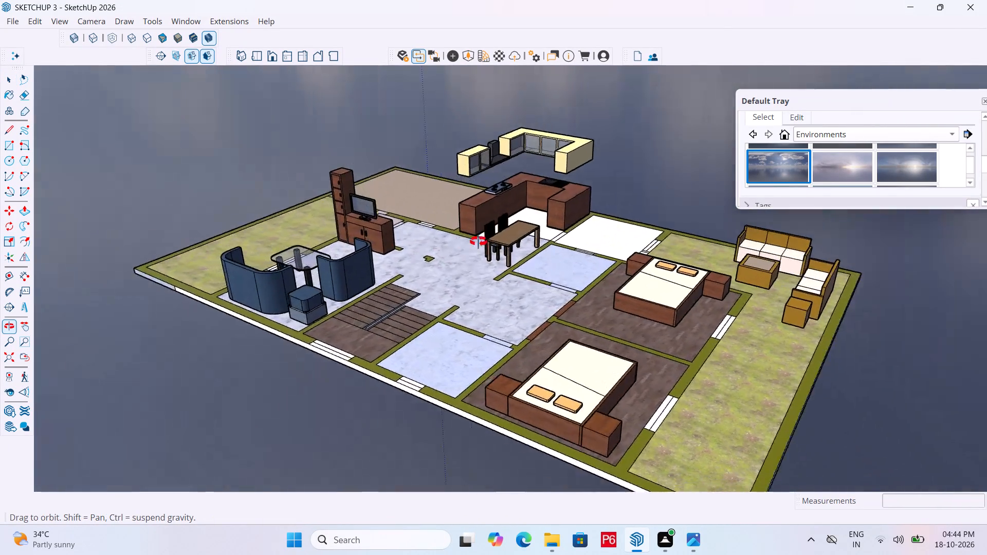
{"action": "middle_click_drag", "start_coordinate": [479, 242], "coordinate": [710, 299]}
{"action": "scroll", "coordinate": [373, 244], "scroll_direction": "down", "scroll_amount": 1}
Save the model with the house seen at an angle from the living room side.
{"action": "key", "text": "ctrl+s"}
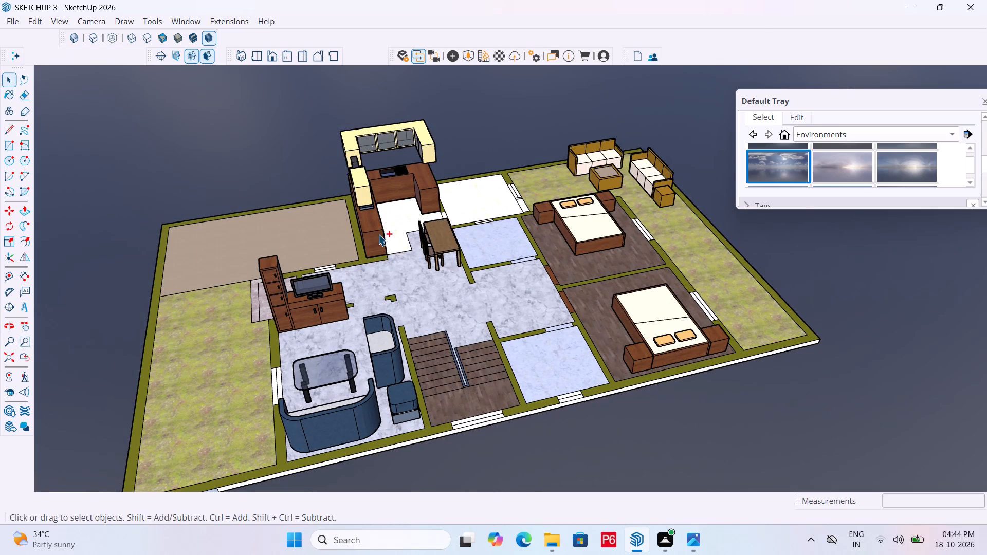
{"action": "key", "text": "ctrl+s"}
{"action": "key", "text": "ctrl+s"}
{"action": "key", "text": "ctrl+s"}
{"action": "key", "text": "ctrl+s"}
Examine the living room, staircase, bedrooms and the rear lawn with its garden sofas up close.
{"action": "middle_click_drag", "start_coordinate": [483, 229], "coordinate": [551, 164]}
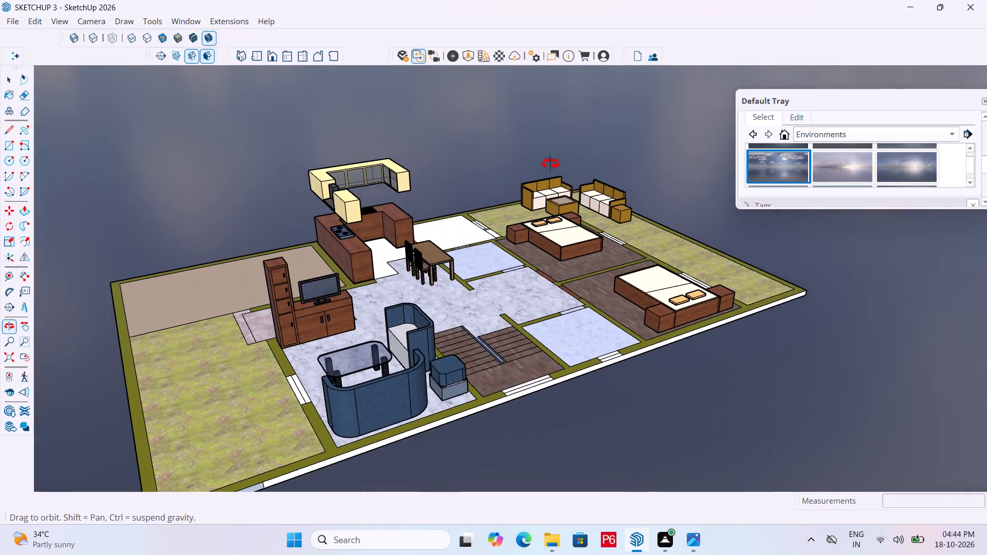
{"action": "middle_click_drag", "start_coordinate": [551, 164], "coordinate": [609, 149]}
{"action": "scroll", "coordinate": [582, 157], "scroll_direction": "up", "scroll_amount": 4}
{"action": "scroll", "coordinate": [601, 211], "scroll_direction": "down", "scroll_amount": 6}
{"action": "middle_click_drag", "start_coordinate": [510, 251], "coordinate": [442, 363]}
{"action": "scroll", "coordinate": [412, 385], "scroll_direction": "up", "scroll_amount": 6}
{"action": "middle_click_drag", "start_coordinate": [557, 254], "coordinate": [160, 200]}
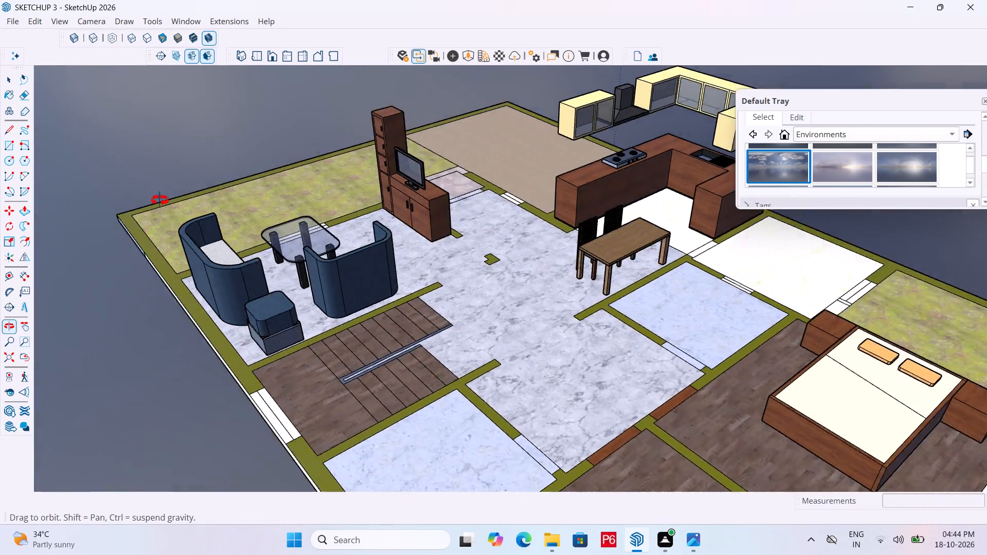
{"action": "middle_click_drag", "start_coordinate": [160, 200], "coordinate": [595, 236]}
{"action": "scroll", "coordinate": [392, 319], "scroll_direction": "down", "scroll_amount": 6}
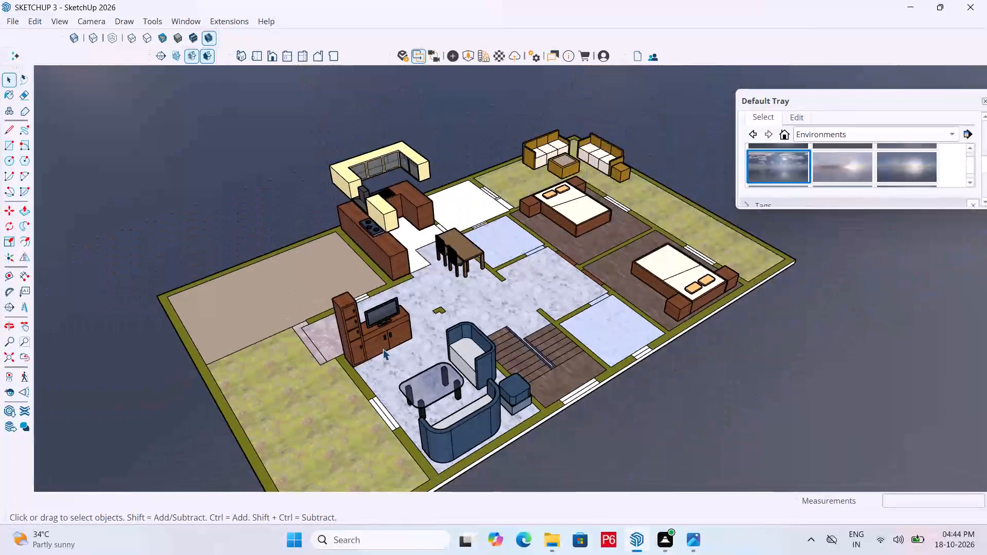
{"action": "scroll", "coordinate": [627, 177], "scroll_direction": "up", "scroll_amount": 9}
{"action": "scroll", "coordinate": [344, 198], "scroll_direction": "down", "scroll_amount": 3}
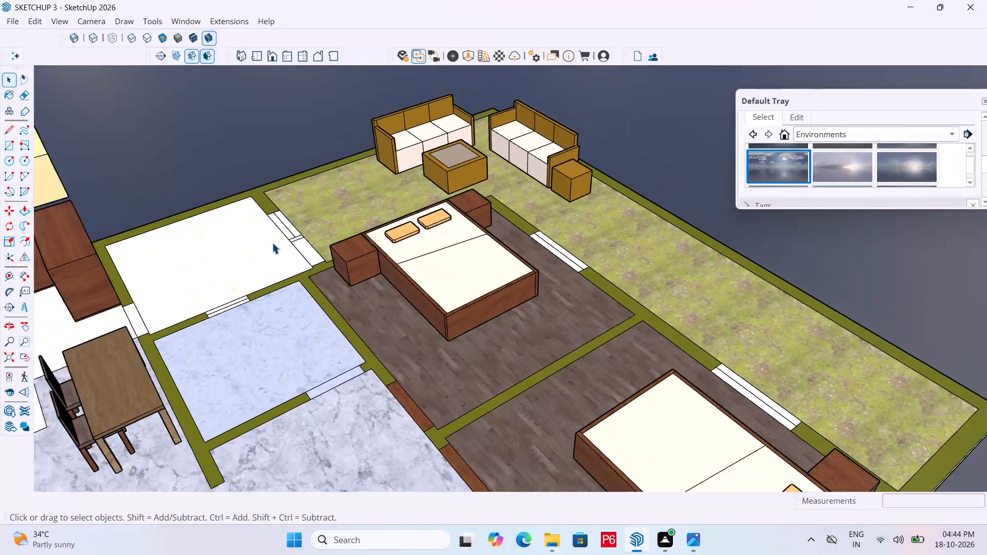
{"action": "scroll", "coordinate": [272, 243], "scroll_direction": "down", "scroll_amount": 2}
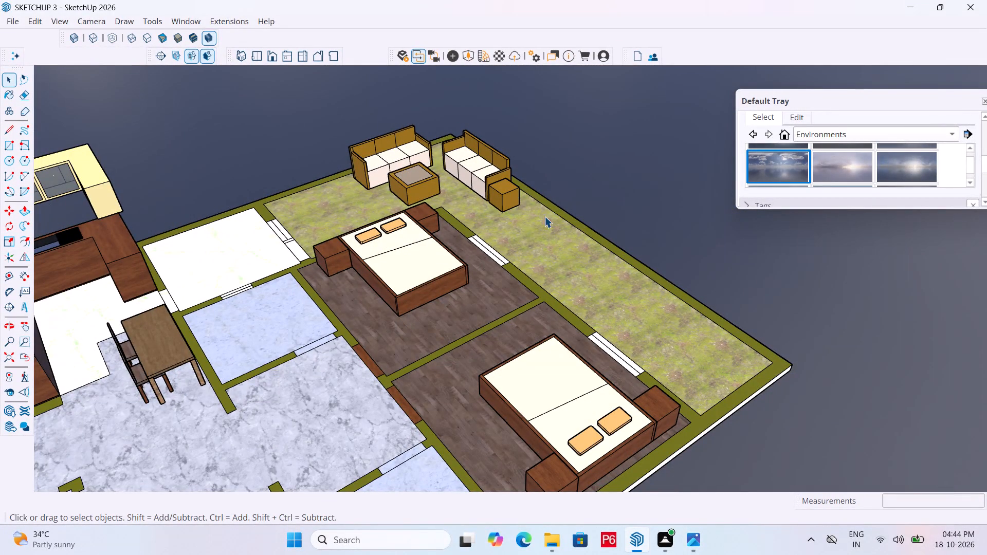
{"action": "scroll", "coordinate": [456, 278], "scroll_direction": "down", "scroll_amount": 5}
{"action": "middle_click_drag", "start_coordinate": [574, 232], "coordinate": [522, 243]}
{"action": "scroll", "coordinate": [556, 242], "scroll_direction": "up", "scroll_amount": 6}
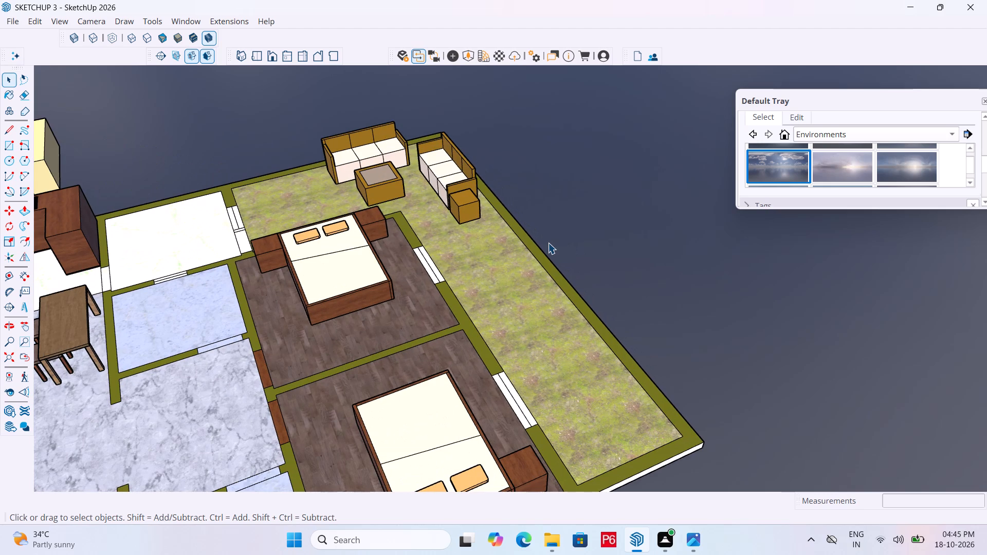
{"action": "scroll", "coordinate": [659, 267], "scroll_direction": "down", "scroll_amount": 3}
Clear any selection and save the model with the bedrooms and garden seating area in view.
{"action": "left_click", "coordinate": [677, 266]}
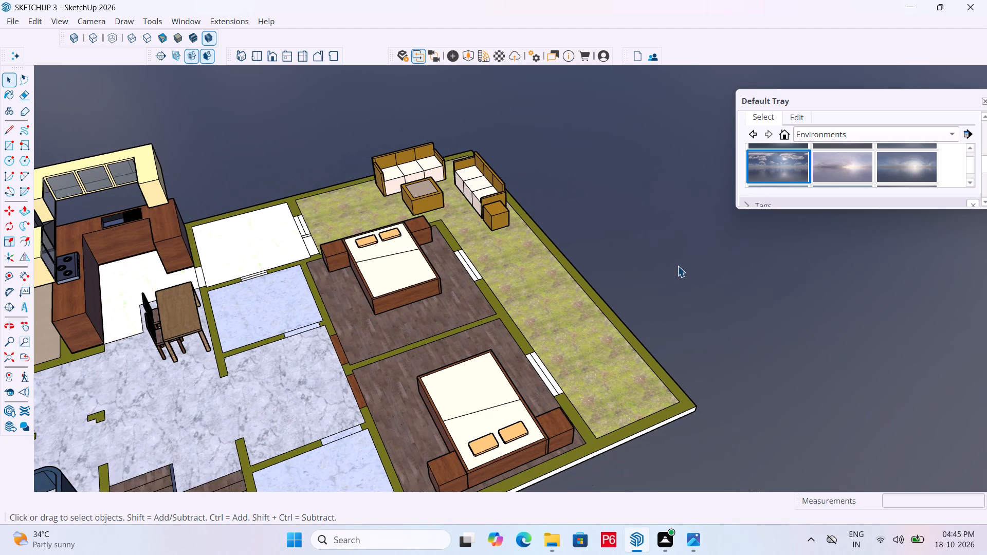
{"action": "key", "text": "ctrl+s"}
{"action": "key", "text": "ctrl+s"}
{"action": "key", "text": "ctrl+s"}
{"action": "key", "text": "ctrl+s"}
{"action": "key", "text": "ctrl+s"}
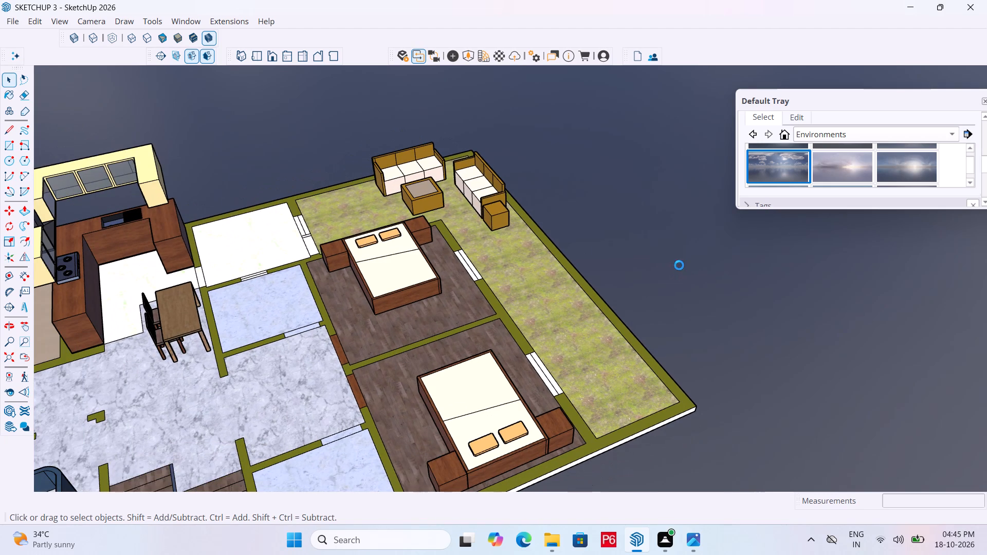
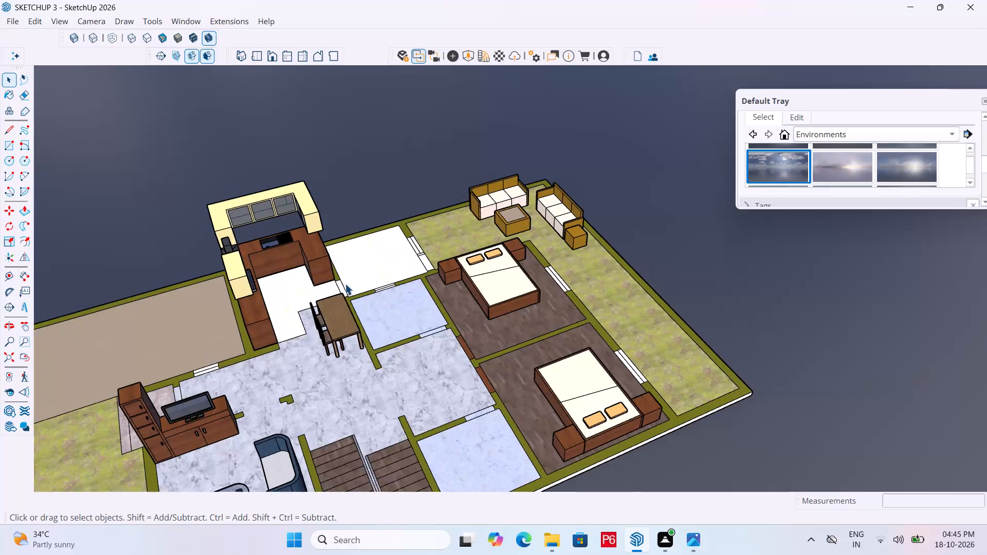
Clear any selection and save the model with the rooms and both garden areas in view.
{"action": "middle_click_drag", "start_coordinate": [345, 284], "coordinate": [376, 328]}
{"action": "scroll", "coordinate": [228, 311], "scroll_direction": "up", "scroll_amount": 1}
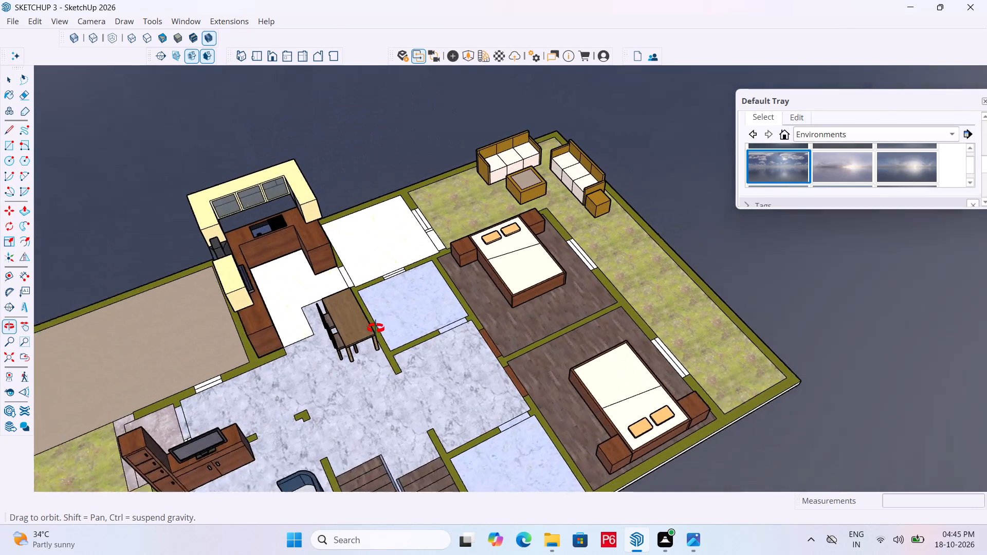
{"action": "middle_click_drag", "start_coordinate": [376, 328], "coordinate": [401, 328]}
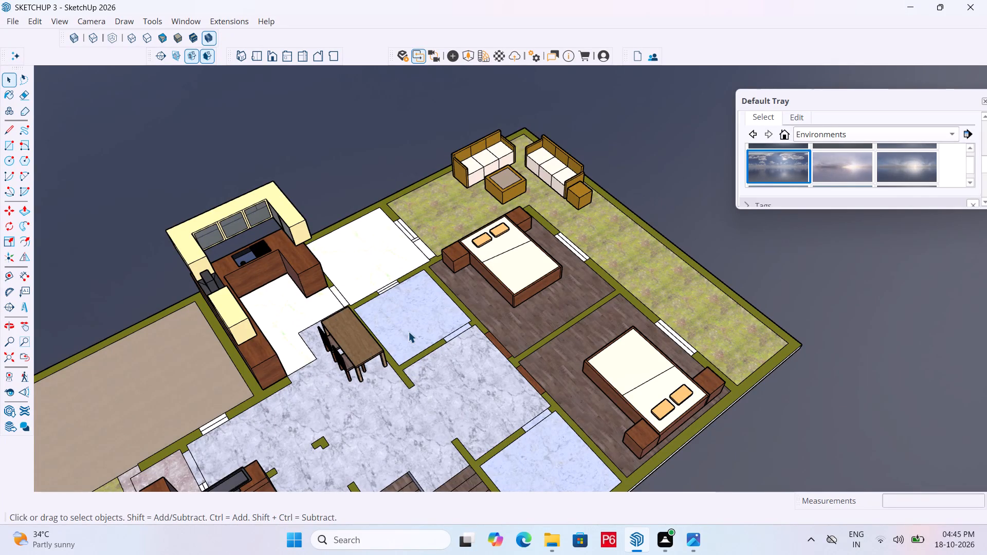
{"action": "middle_click_drag", "start_coordinate": [489, 274], "coordinate": [318, 227]}
{"action": "left_click", "coordinate": [828, 301]}
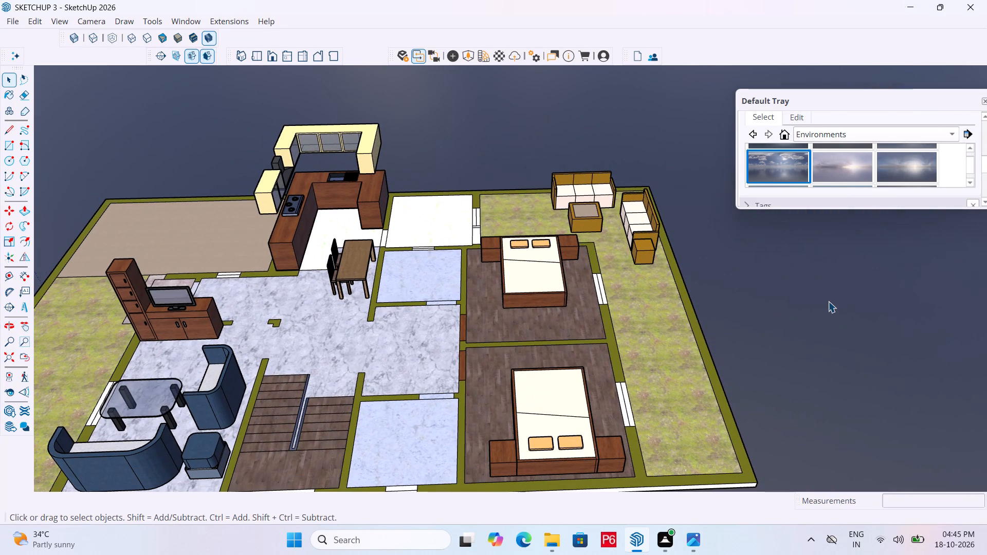
{"action": "key", "text": "ctrl+s"}
{"action": "key", "text": "ctrl+s"}
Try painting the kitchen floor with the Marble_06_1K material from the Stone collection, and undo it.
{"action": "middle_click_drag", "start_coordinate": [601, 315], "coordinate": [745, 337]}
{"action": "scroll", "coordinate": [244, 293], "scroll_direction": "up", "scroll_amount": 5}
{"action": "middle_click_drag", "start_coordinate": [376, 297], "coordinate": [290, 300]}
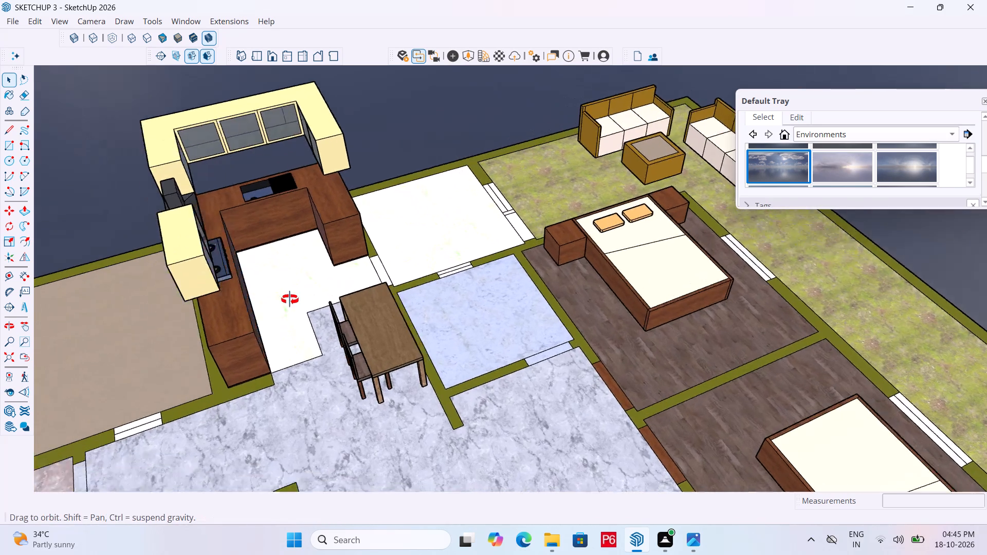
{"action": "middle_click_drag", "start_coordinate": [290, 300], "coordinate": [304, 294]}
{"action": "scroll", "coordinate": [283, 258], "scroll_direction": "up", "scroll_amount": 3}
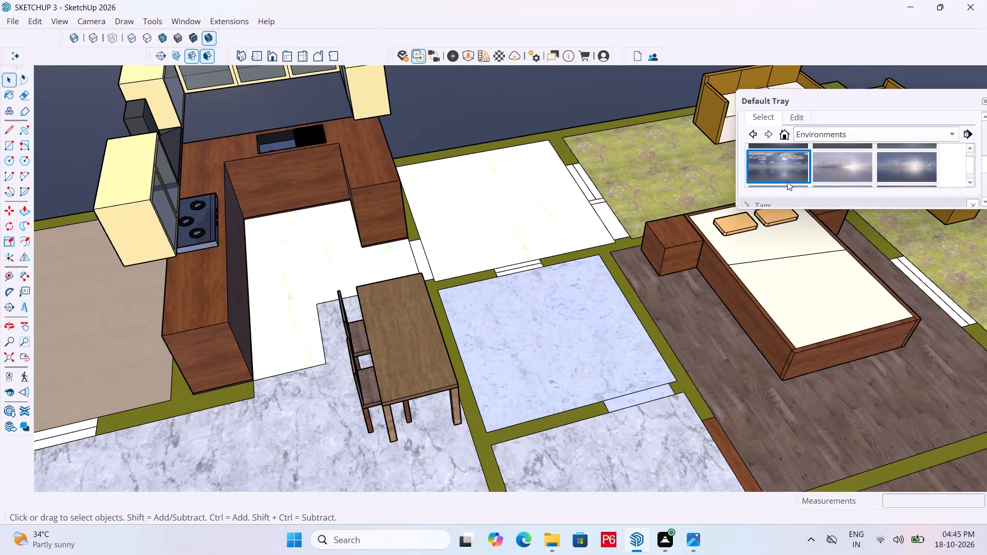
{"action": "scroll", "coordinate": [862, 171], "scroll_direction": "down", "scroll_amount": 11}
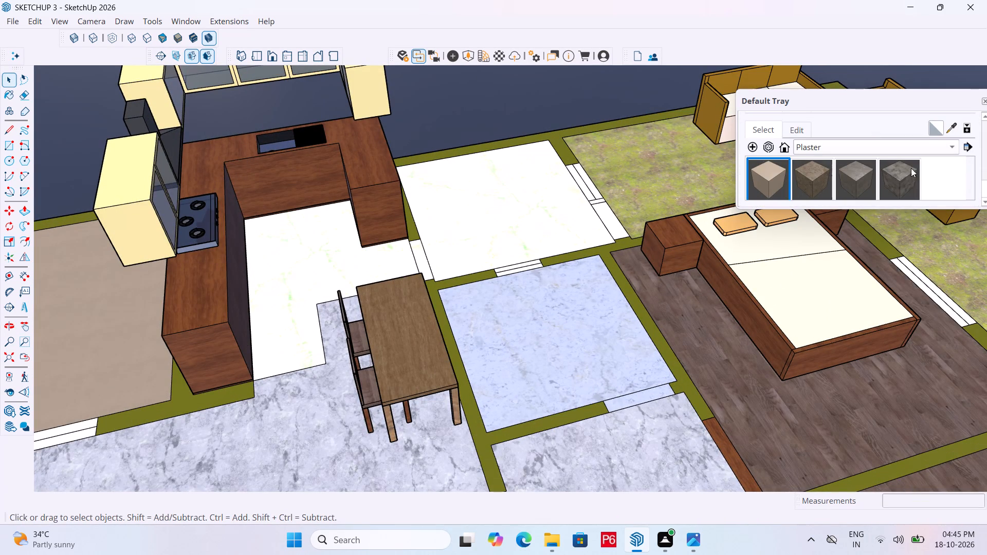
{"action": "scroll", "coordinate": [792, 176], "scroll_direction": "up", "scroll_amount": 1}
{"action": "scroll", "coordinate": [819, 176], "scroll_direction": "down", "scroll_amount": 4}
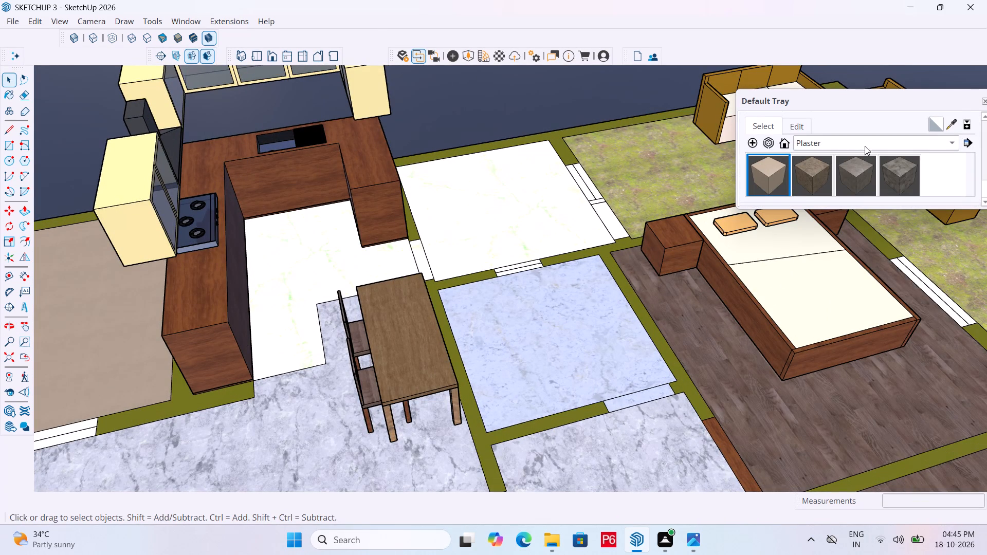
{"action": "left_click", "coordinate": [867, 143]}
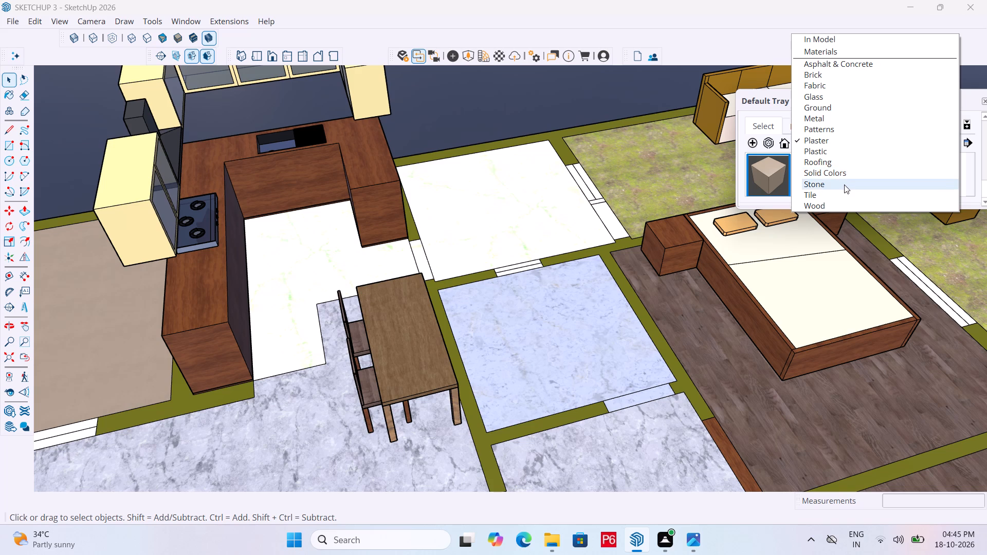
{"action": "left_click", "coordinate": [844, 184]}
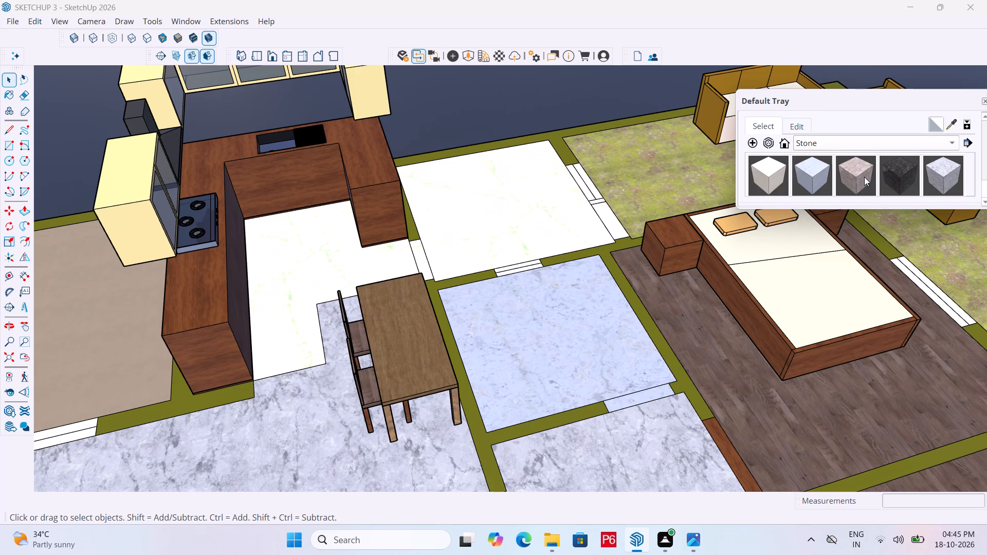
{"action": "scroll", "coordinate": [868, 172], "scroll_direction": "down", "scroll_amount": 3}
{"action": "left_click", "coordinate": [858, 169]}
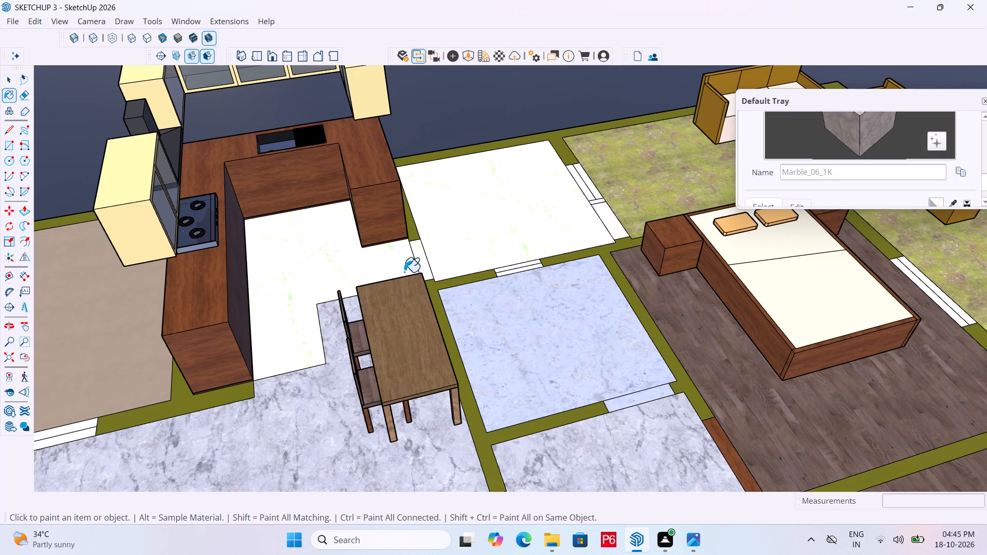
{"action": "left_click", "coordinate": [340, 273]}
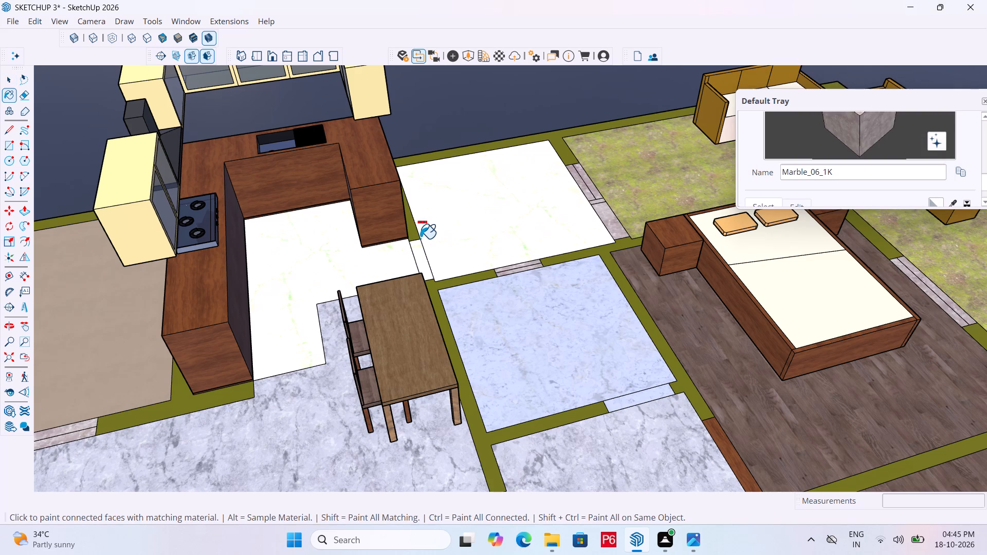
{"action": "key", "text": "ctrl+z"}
Save the model with the kitchen, bedrooms and living area in view.
{"action": "scroll", "coordinate": [476, 218], "scroll_direction": "down", "scroll_amount": 6}
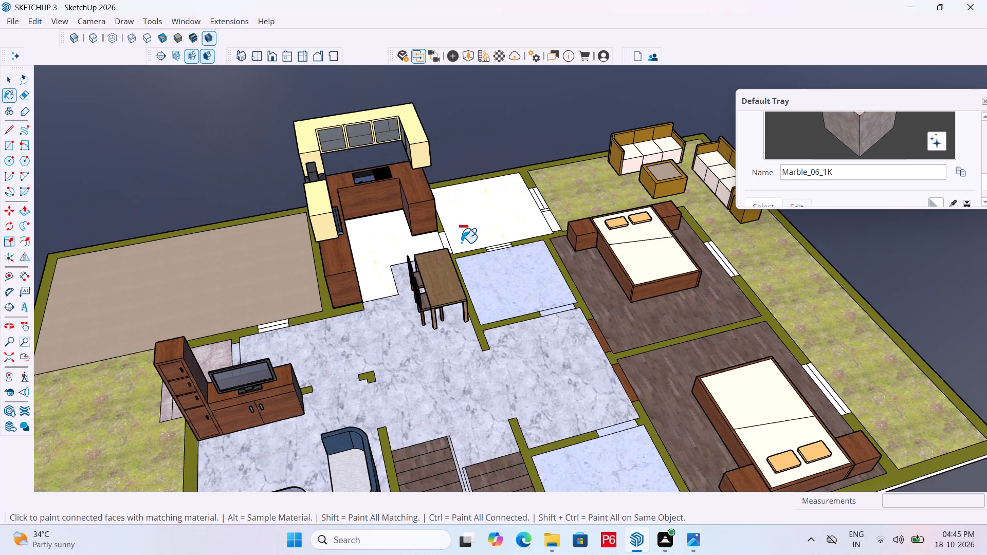
{"action": "key", "text": "ctrl+s"}
{"action": "key", "text": "ctrl+s"}
{"action": "key", "text": "ctrl+s"}
{"action": "key", "text": "ctrl+s"}
{"action": "key", "text": "ctrl+s"}
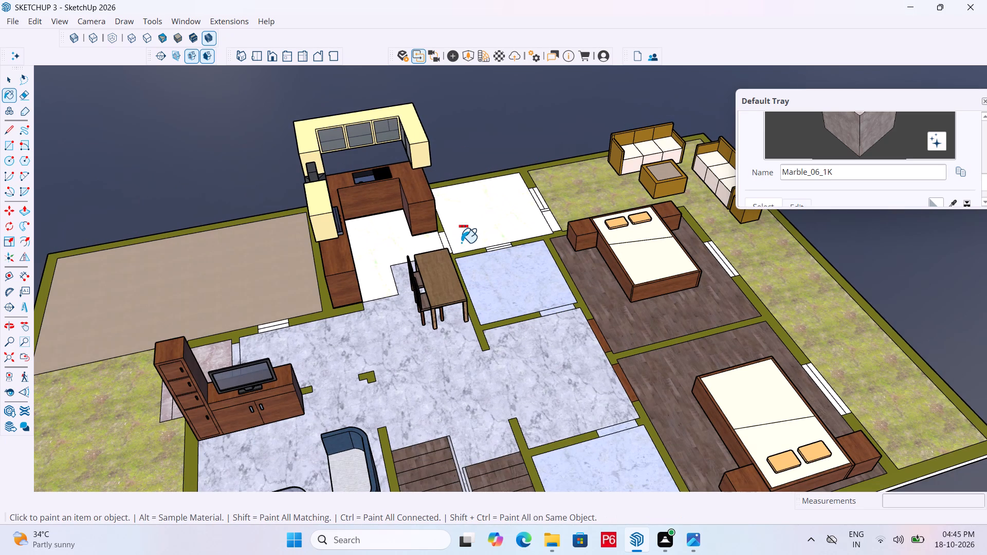
{"action": "key", "text": "ctrl+s"}
{"action": "key", "text": "ctrl+s"}
{"action": "key", "text": "ctrl+s"}
{"action": "key", "text": "ctrl+s"}
Inspect the kitchen floor face up close inside the house group, and leave the group with nothing selected.
{"action": "key", "text": "space"}
{"action": "left_click", "coordinate": [483, 136]}
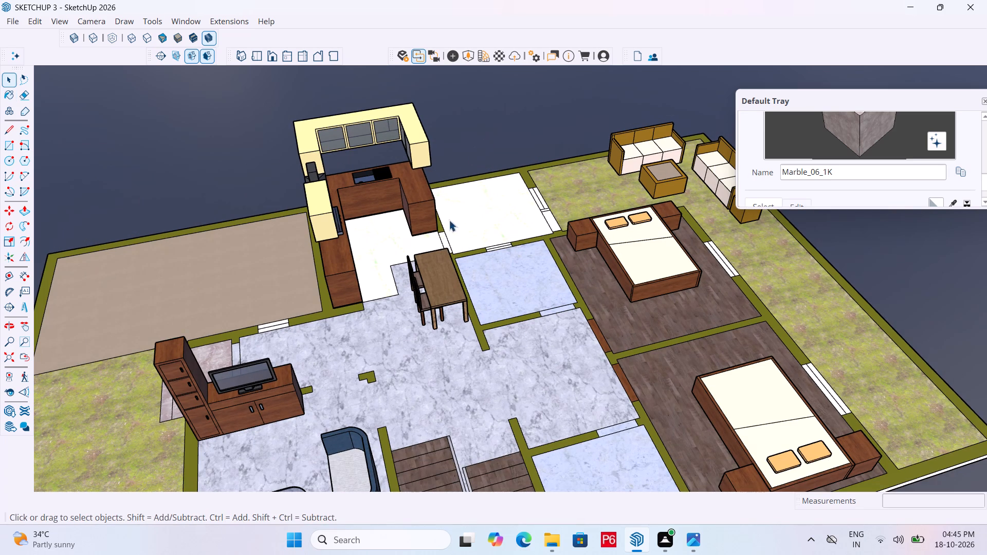
{"action": "left_click", "coordinate": [395, 237]}
{"action": "triple_click", "coordinate": [379, 237]}
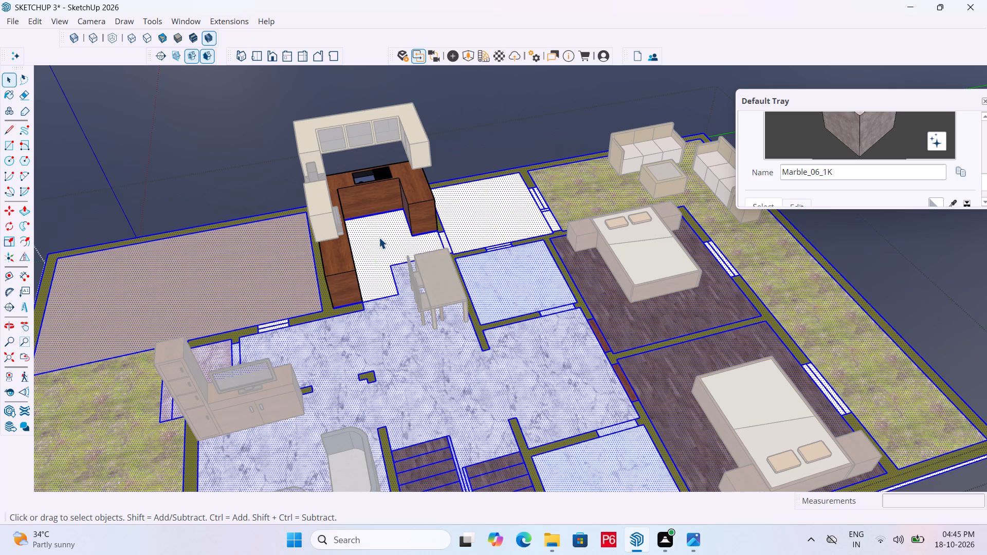
{"action": "left_click", "coordinate": [375, 232]}
{"action": "left_click", "coordinate": [373, 236]}
{"action": "middle_click_drag", "start_coordinate": [393, 252], "coordinate": [408, 268]}
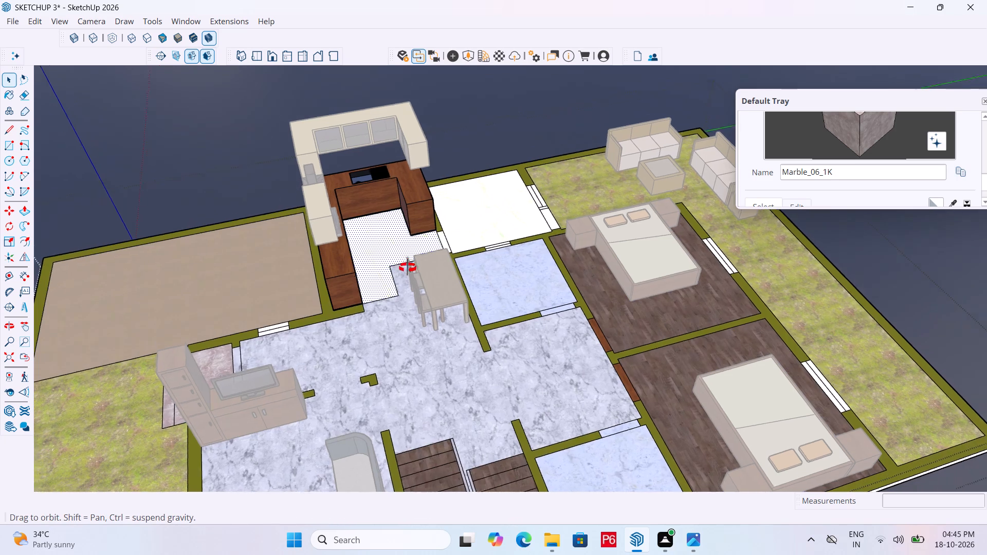
{"action": "middle_click_drag", "start_coordinate": [408, 268], "coordinate": [419, 353]}
{"action": "scroll", "coordinate": [374, 237], "scroll_direction": "up", "scroll_amount": 12}
{"action": "middle_click_drag", "start_coordinate": [382, 234], "coordinate": [396, 227]}
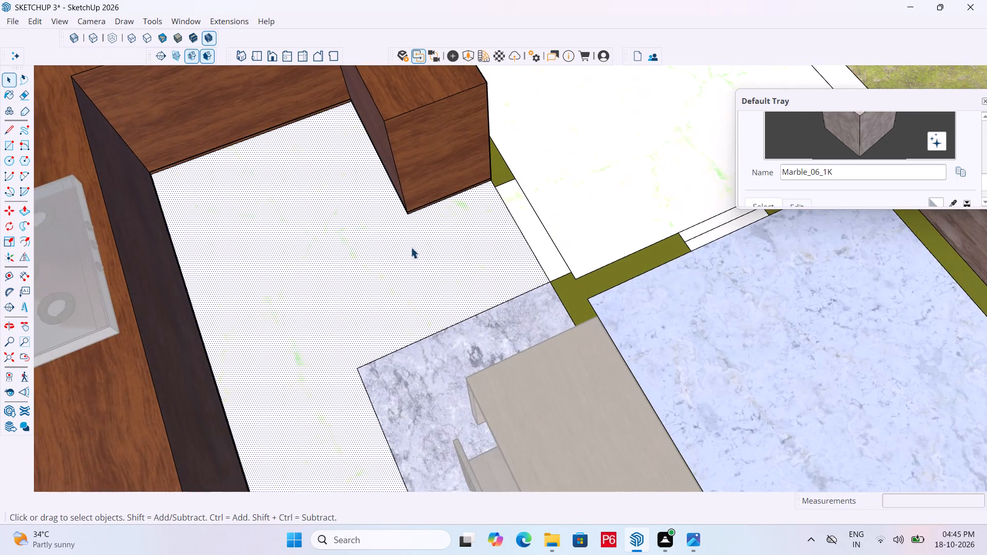
{"action": "scroll", "coordinate": [361, 274], "scroll_direction": "up", "scroll_amount": 6}
{"action": "scroll", "coordinate": [457, 295], "scroll_direction": "down", "scroll_amount": 19}
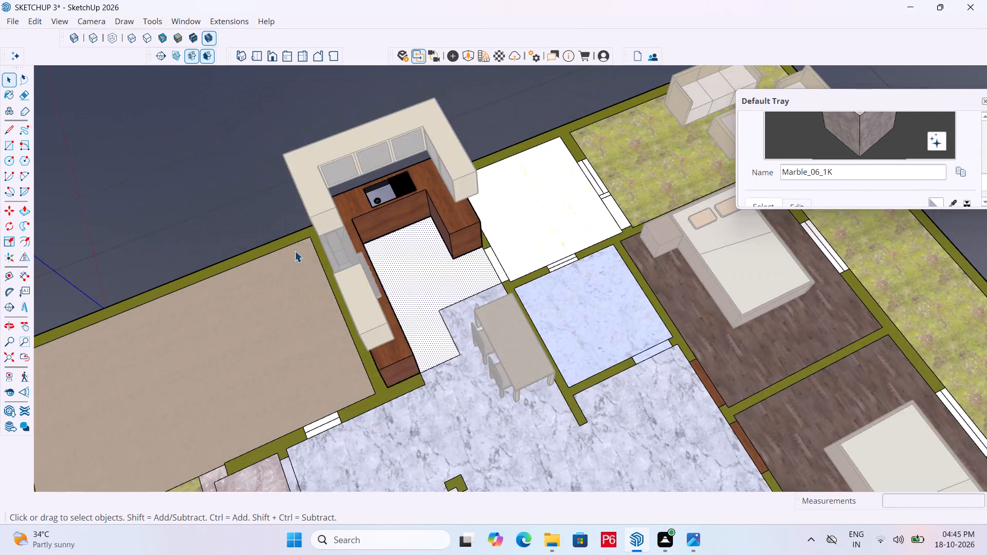
{"action": "key", "text": "space"}
{"action": "double_click", "coordinate": [269, 234]}
{"action": "left_click", "coordinate": [268, 227]}
Save the model with the kitchen and dining area in view.
{"action": "key", "text": "ctrl+s"}
{"action": "key", "text": "ctrl+s"}
{"action": "key", "text": "ctrl+s"}
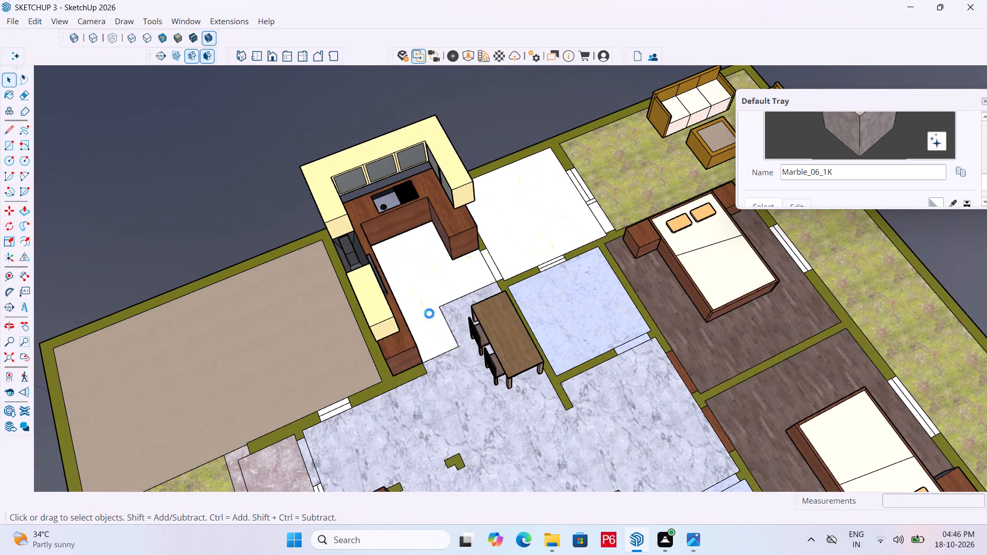
Examine the kitchen up close, including the counters, stove, chimney hood, sink and wall cabinets, along with the dining table.
{"action": "middle_click_drag", "start_coordinate": [416, 330], "coordinate": [421, 227]}
{"action": "scroll", "coordinate": [421, 224], "scroll_direction": "down", "scroll_amount": 6}
{"action": "middle_click_drag", "start_coordinate": [503, 345], "coordinate": [449, 321]}
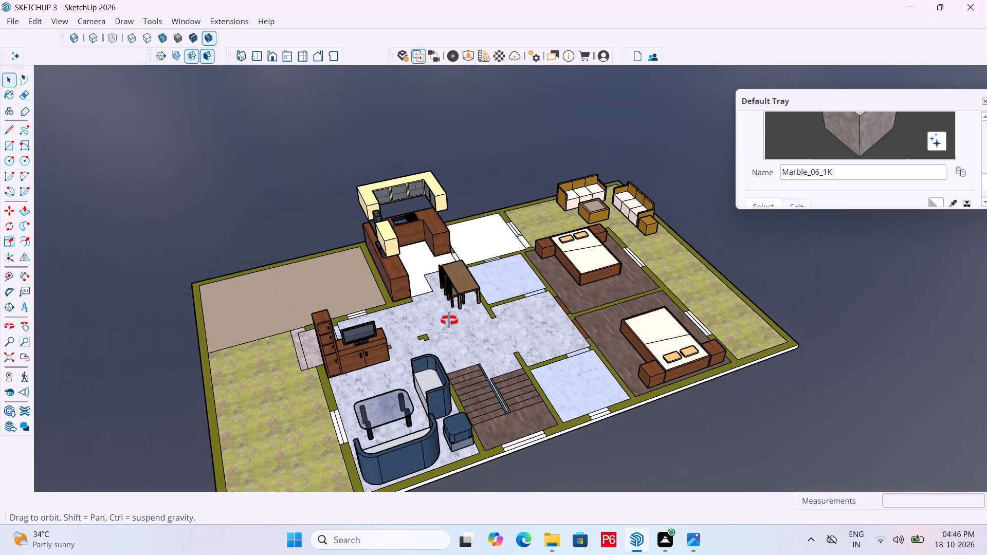
{"action": "middle_click_drag", "start_coordinate": [449, 321], "coordinate": [262, 286]}
{"action": "scroll", "coordinate": [455, 127], "scroll_direction": "up", "scroll_amount": 9}
{"action": "middle_click_drag", "start_coordinate": [470, 116], "coordinate": [487, 129]}
{"action": "middle_click_drag", "start_coordinate": [510, 242], "coordinate": [480, 230]}
{"action": "middle_click_drag", "start_coordinate": [436, 211], "coordinate": [384, 147]}
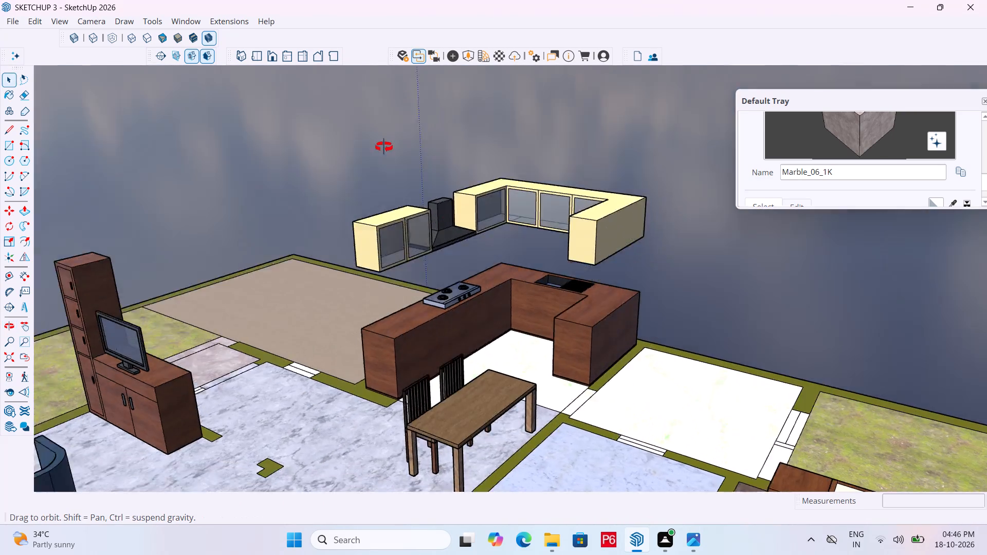
{"action": "middle_click_drag", "start_coordinate": [384, 147], "coordinate": [357, 127]}
{"action": "scroll", "coordinate": [505, 146], "scroll_direction": "down", "scroll_amount": 4}
{"action": "scroll", "coordinate": [473, 271], "scroll_direction": "up", "scroll_amount": 1}
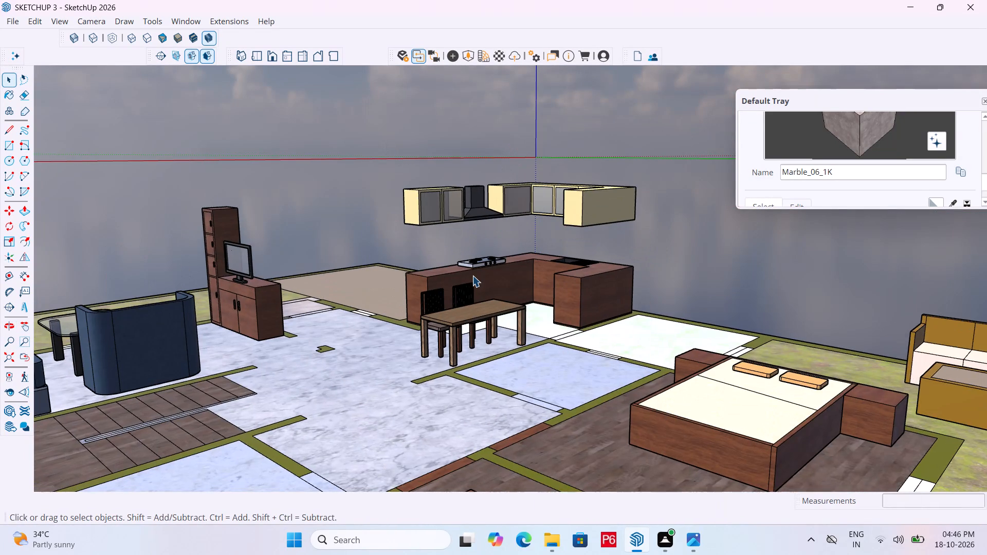
{"action": "scroll", "coordinate": [472, 275], "scroll_direction": "up", "scroll_amount": 5}
{"action": "scroll", "coordinate": [551, 155], "scroll_direction": "down", "scroll_amount": 6}
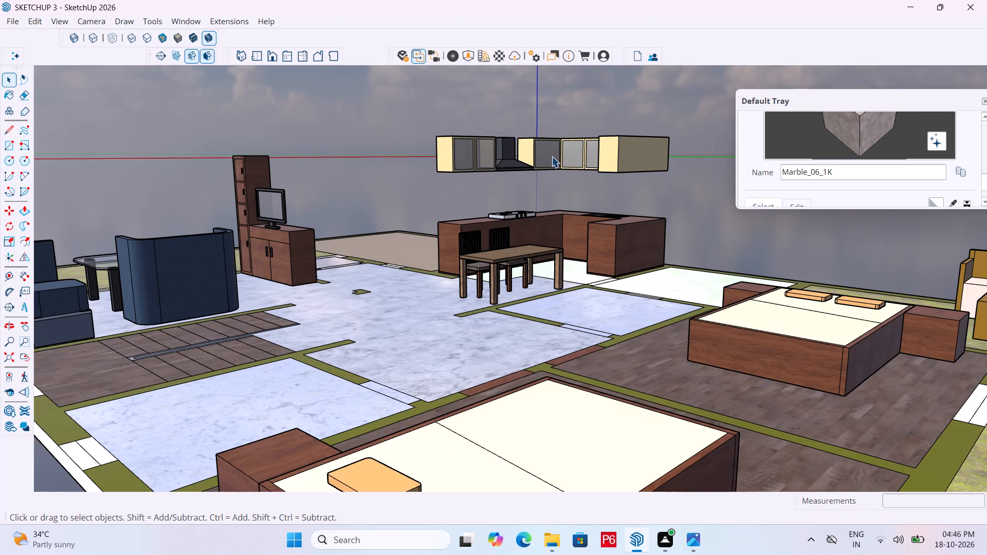
{"action": "scroll", "coordinate": [547, 213], "scroll_direction": "up", "scroll_amount": 4}
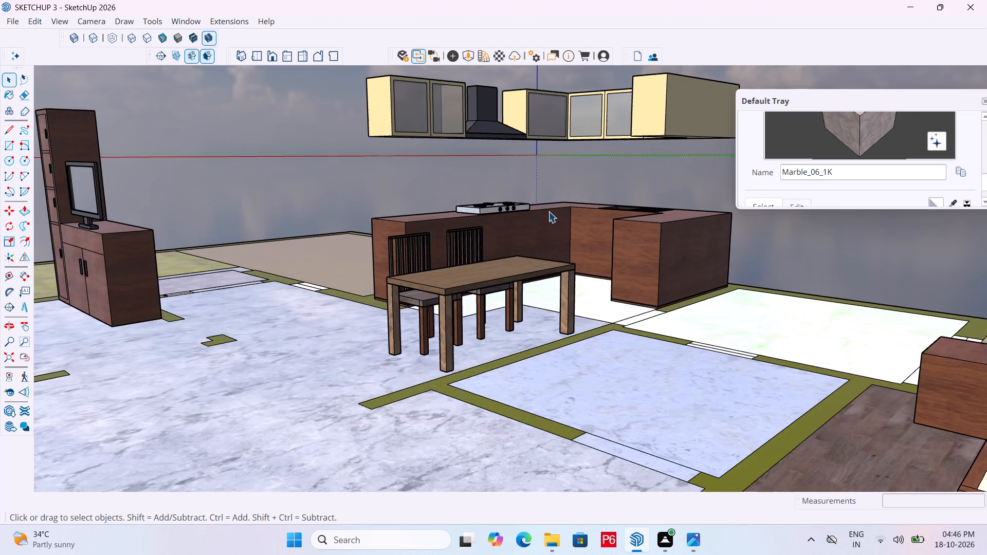
{"action": "scroll", "coordinate": [549, 211], "scroll_direction": "up", "scroll_amount": 1}
{"action": "scroll", "coordinate": [547, 128], "scroll_direction": "up", "scroll_amount": 9}
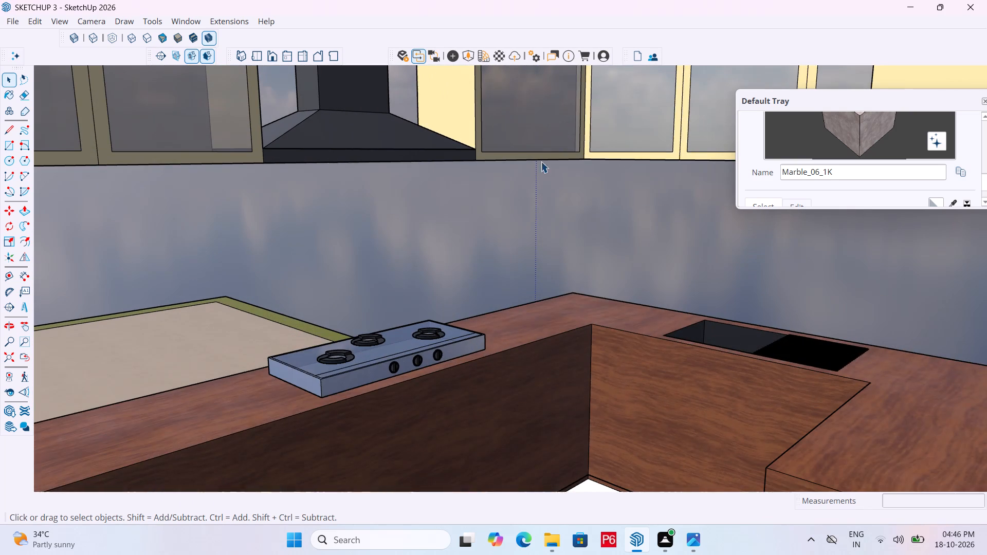
{"action": "scroll", "coordinate": [517, 208], "scroll_direction": "up", "scroll_amount": 4}
{"action": "scroll", "coordinate": [506, 222], "scroll_direction": "down", "scroll_amount": 4}
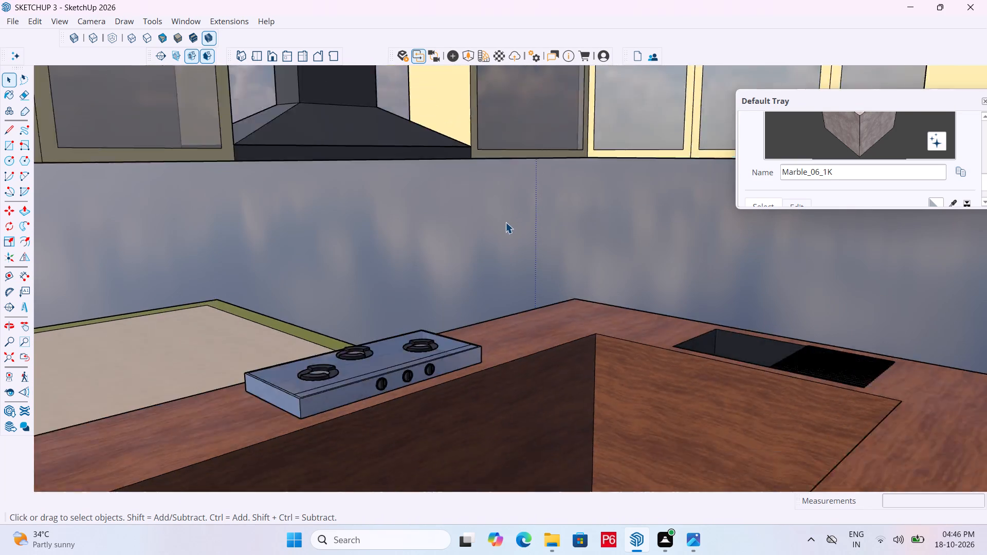
{"action": "scroll", "coordinate": [505, 222], "scroll_direction": "down", "scroll_amount": 8}
{"action": "scroll", "coordinate": [425, 223], "scroll_direction": "down", "scroll_amount": 11}
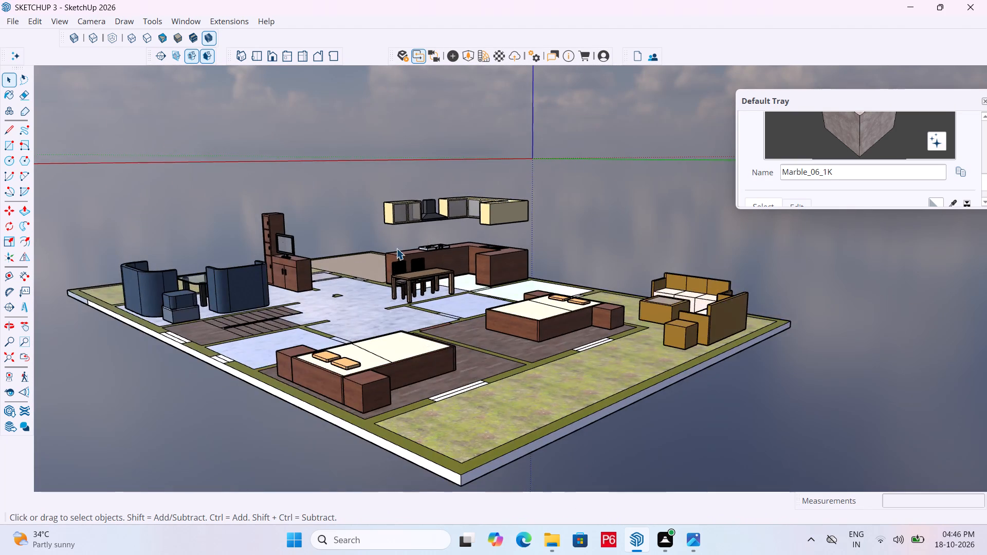
Save the model with the whole house seen at an angle from the living room side.
{"action": "scroll", "coordinate": [403, 264], "scroll_direction": "down", "scroll_amount": 5}
{"action": "middle_click_drag", "start_coordinate": [401, 298], "coordinate": [793, 388]}
{"action": "scroll", "coordinate": [613, 211], "scroll_direction": "down", "scroll_amount": 6}
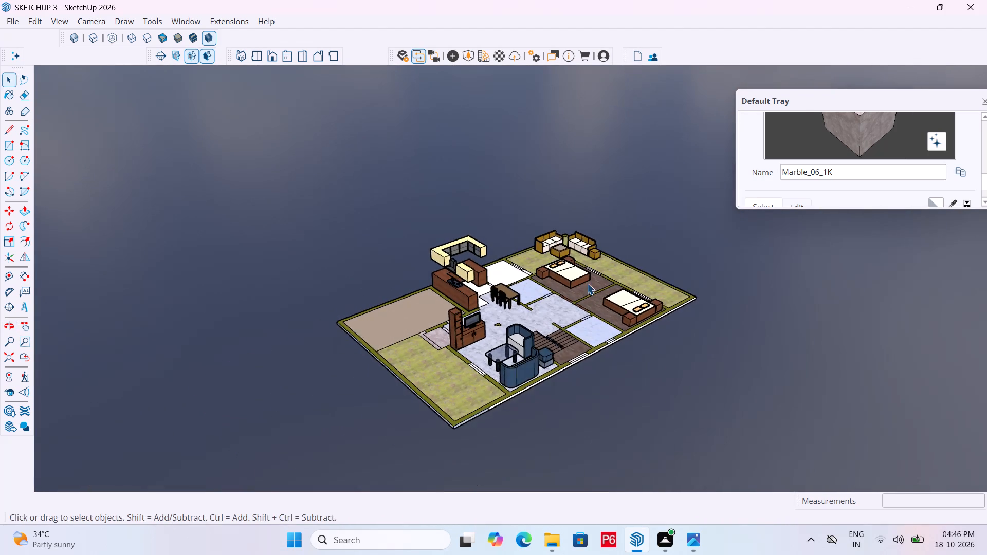
{"action": "scroll", "coordinate": [593, 301], "scroll_direction": "up", "scroll_amount": 2}
{"action": "middle_click_drag", "start_coordinate": [594, 302], "coordinate": [589, 366]}
{"action": "middle_click_drag", "start_coordinate": [585, 374], "coordinate": [568, 386]}
{"action": "scroll", "coordinate": [537, 401], "scroll_direction": "up", "scroll_amount": 4}
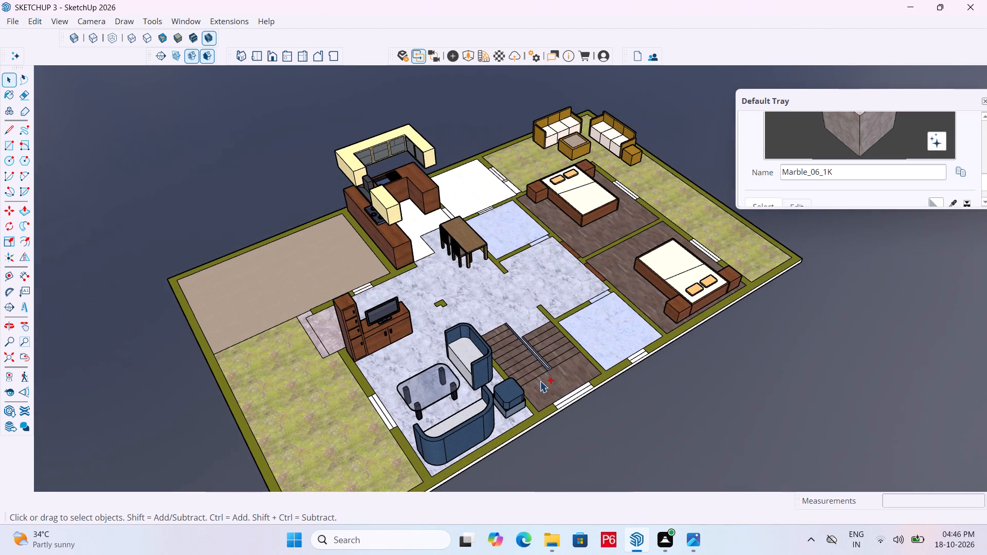
{"action": "key", "text": "ctrl+s"}
{"action": "key", "text": "ctrl+s"}
{"action": "key", "text": "ctrl+s"}
{"action": "key", "text": "ctrl+s"}
{"action": "key", "text": "ctrl+s"}
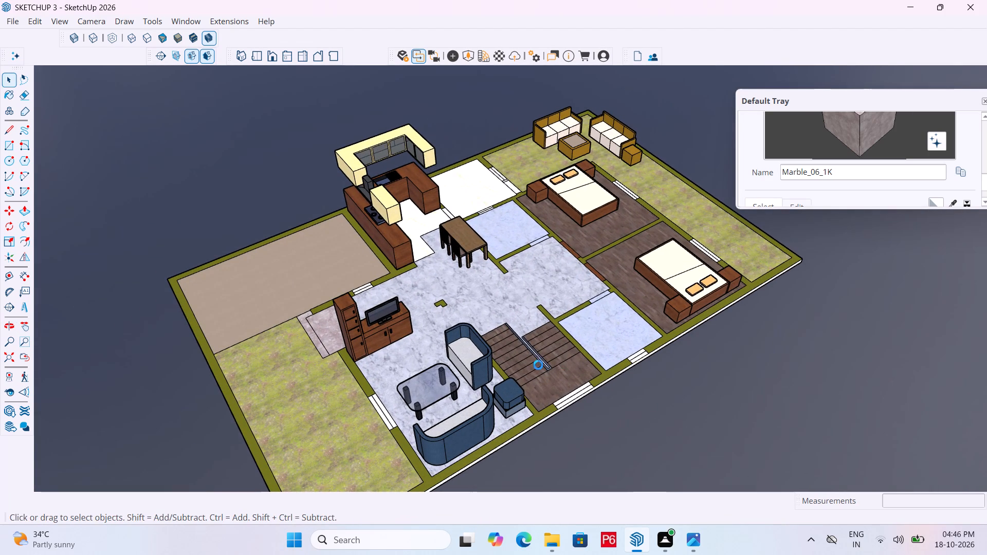
Examine the furnished house from several sides, including the kitchen, living room, bedrooms and rear garden sofas.
{"action": "middle_click_drag", "start_coordinate": [517, 336], "coordinate": [556, 340]}
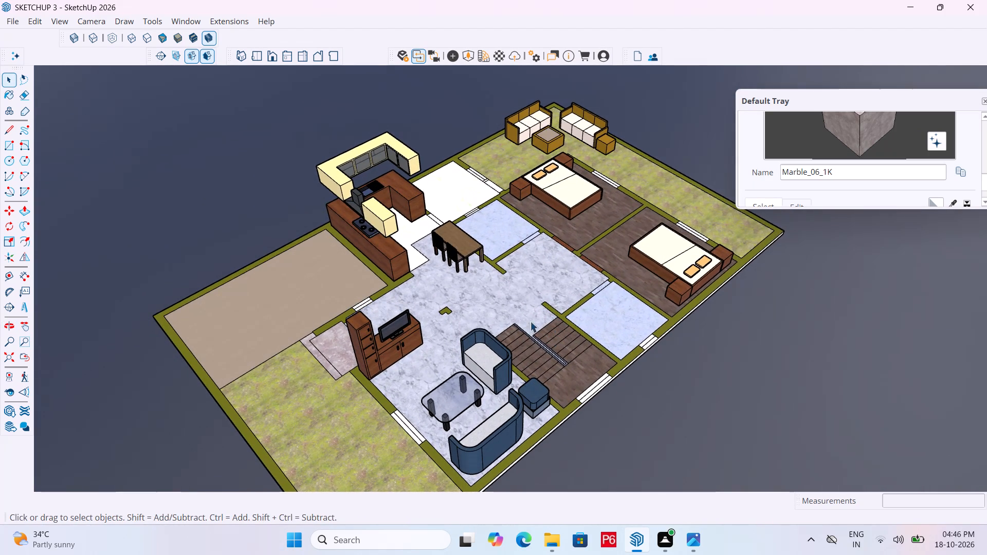
{"action": "scroll", "coordinate": [530, 244], "scroll_direction": "up", "scroll_amount": 4}
{"action": "scroll", "coordinate": [601, 229], "scroll_direction": "down", "scroll_amount": 5}
{"action": "middle_click_drag", "start_coordinate": [615, 266], "coordinate": [594, 180]}
{"action": "middle_click", "coordinate": [594, 180]}
{"action": "scroll", "coordinate": [592, 177], "scroll_direction": "up", "scroll_amount": 4}
{"action": "scroll", "coordinate": [559, 204], "scroll_direction": "up", "scroll_amount": 5}
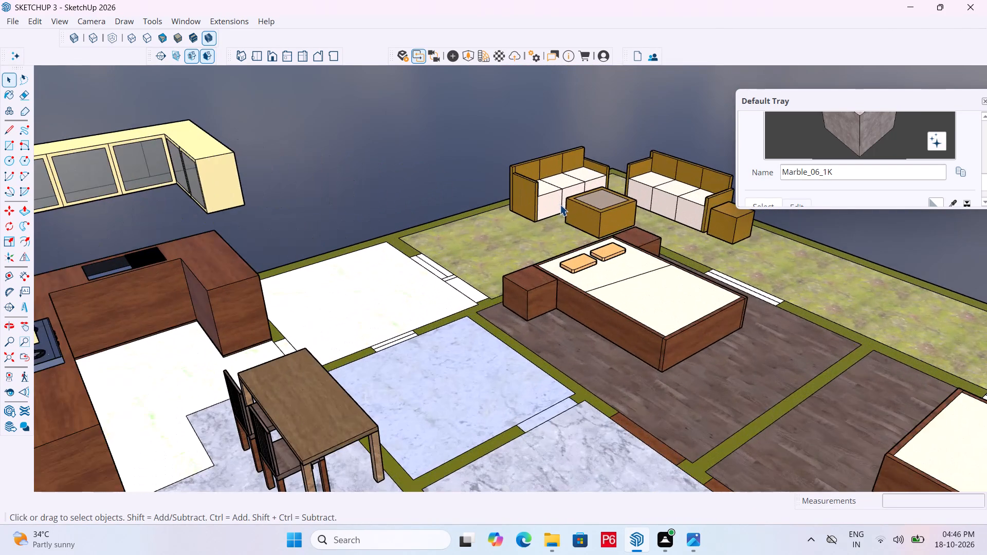
{"action": "scroll", "coordinate": [638, 214], "scroll_direction": "down", "scroll_amount": 6}
{"action": "middle_click_drag", "start_coordinate": [524, 227], "coordinate": [693, 186]}
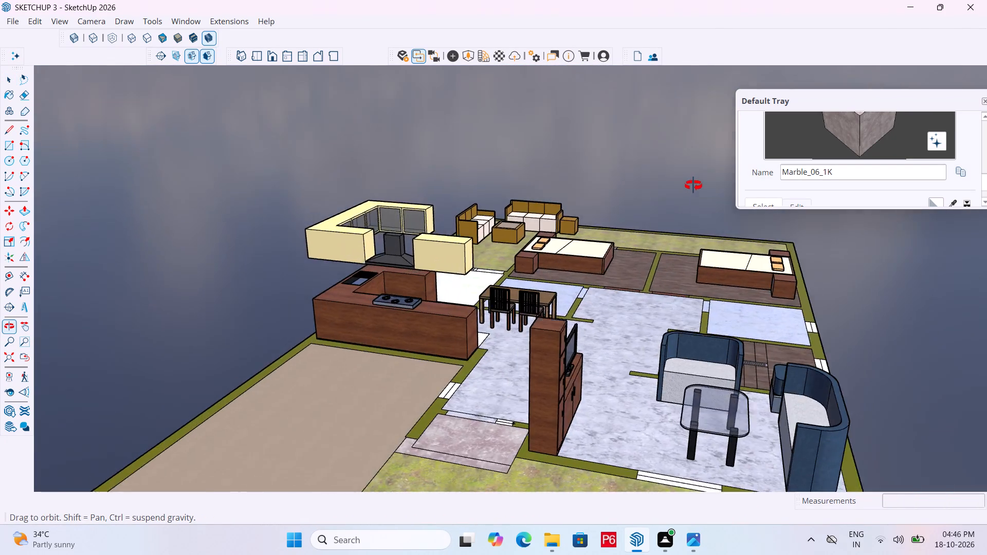
{"action": "middle_click_drag", "start_coordinate": [693, 186], "coordinate": [178, 170]}
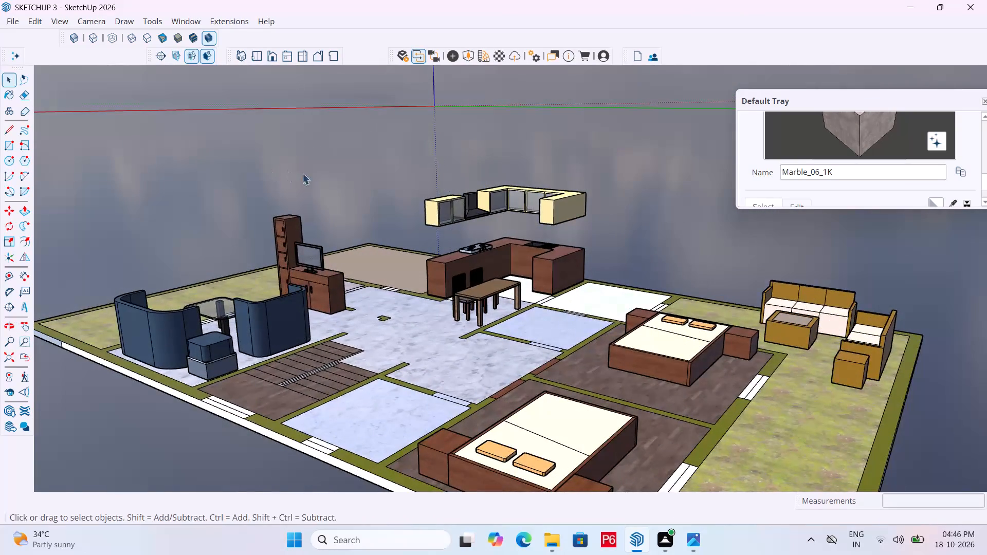
{"action": "scroll", "coordinate": [338, 199], "scroll_direction": "down", "scroll_amount": 6}
{"action": "middle_click_drag", "start_coordinate": [326, 272], "coordinate": [239, 301]}
{"action": "scroll", "coordinate": [424, 194], "scroll_direction": "up", "scroll_amount": 5}
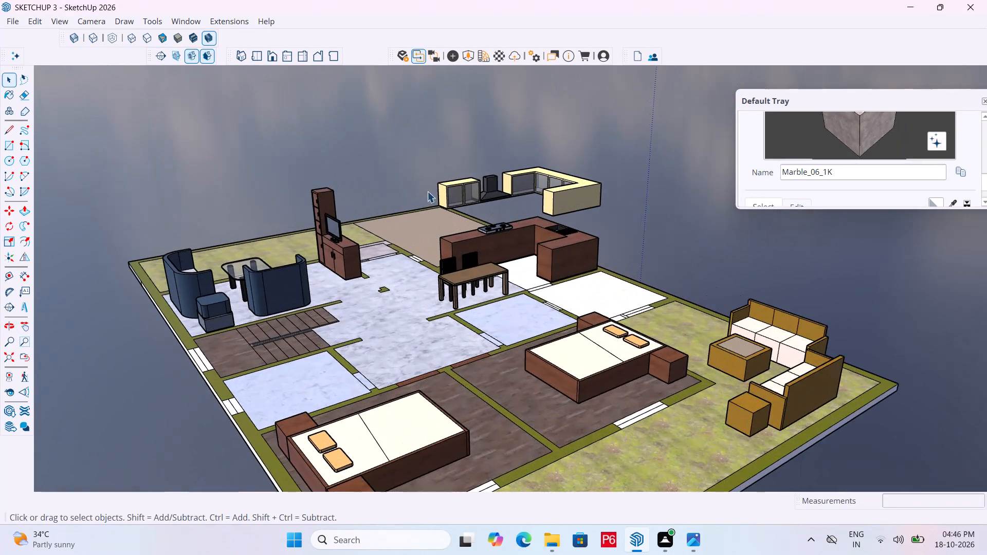
{"action": "scroll", "coordinate": [435, 184], "scroll_direction": "up", "scroll_amount": 5}
Save the model with the entire plot in view from the staircase side.
{"action": "scroll", "coordinate": [443, 177], "scroll_direction": "down", "scroll_amount": 7}
{"action": "scroll", "coordinate": [397, 233], "scroll_direction": "down", "scroll_amount": 4}
{"action": "middle_click_drag", "start_coordinate": [397, 238], "coordinate": [580, 274]}
{"action": "key", "text": "ctrl+s"}
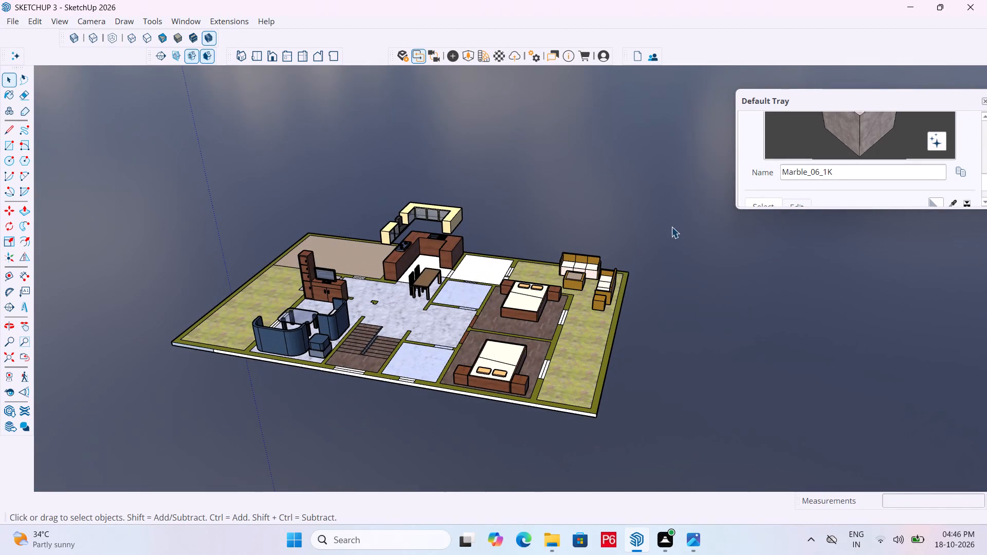
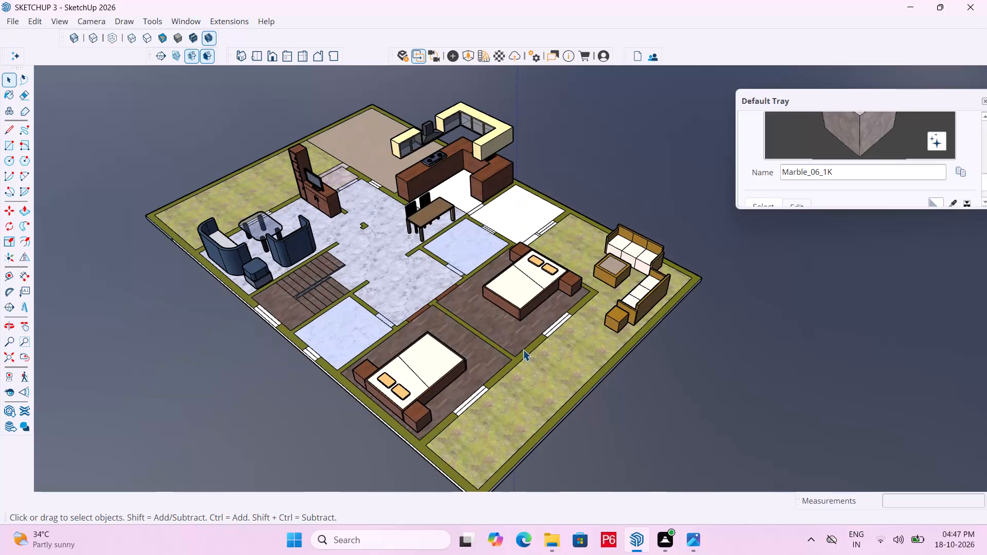
Save the model with the full furnished plot in view from the bedroom and garden side.
{"action": "key", "text": "ctrl+s"}
{"action": "key", "text": "ctrl+s"}
{"action": "key", "text": "ctrl+s"}
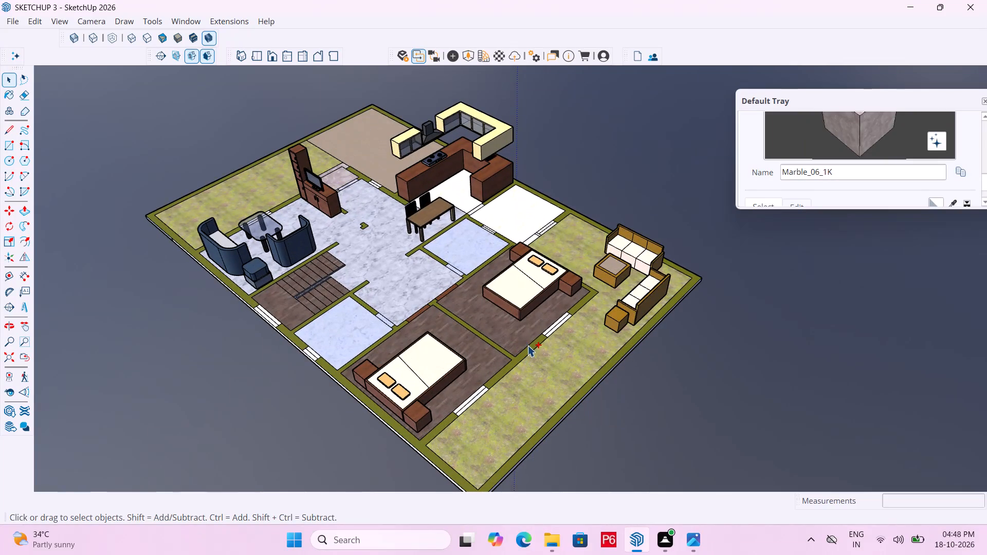
{"action": "key", "text": "ctrl+s"}
{"action": "key", "text": "ctrl+s"}
Examine the furnished house from several sides, including the kitchen, dining table, bedrooms, and the marble-floored room beside the staircase.
{"action": "middle_click_drag", "start_coordinate": [368, 271], "coordinate": [603, 280]}
{"action": "scroll", "coordinate": [368, 271], "scroll_direction": "down", "scroll_amount": 1}
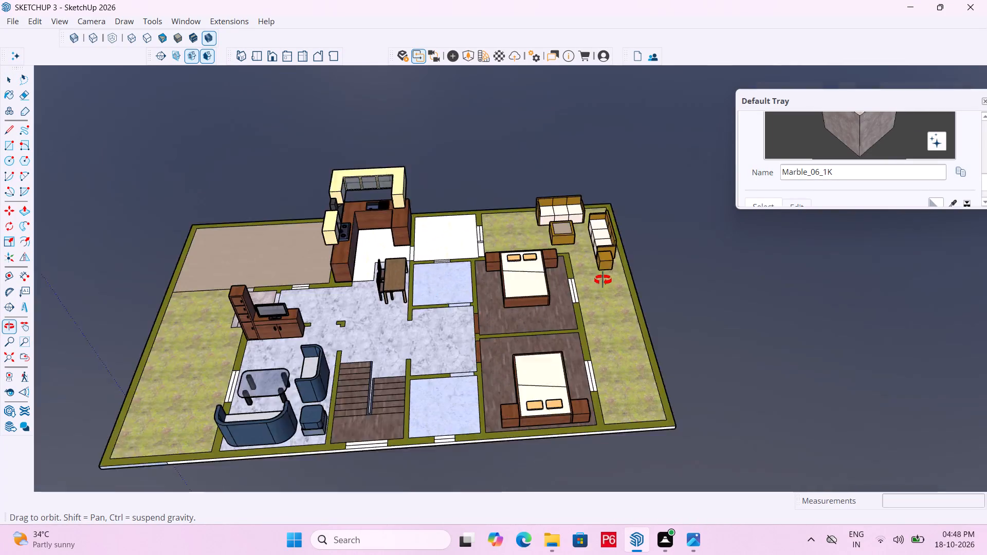
{"action": "middle_click_drag", "start_coordinate": [603, 280], "coordinate": [769, 291]}
{"action": "scroll", "coordinate": [438, 331], "scroll_direction": "up", "scroll_amount": 5}
{"action": "scroll", "coordinate": [471, 284], "scroll_direction": "up", "scroll_amount": 3}
{"action": "middle_click_drag", "start_coordinate": [469, 294], "coordinate": [321, 276]}
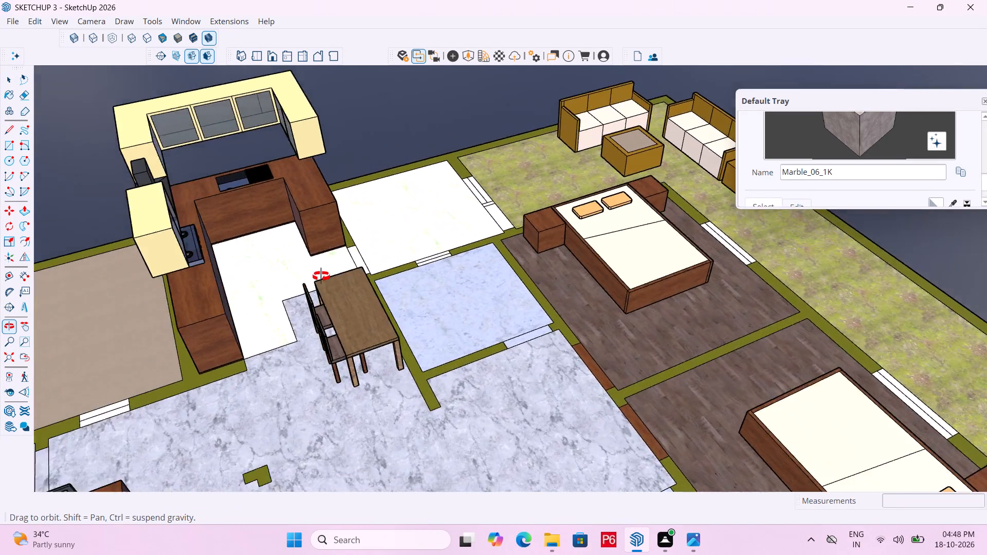
{"action": "middle_click_drag", "start_coordinate": [321, 276], "coordinate": [108, 313]}
{"action": "scroll", "coordinate": [614, 173], "scroll_direction": "down", "scroll_amount": 6}
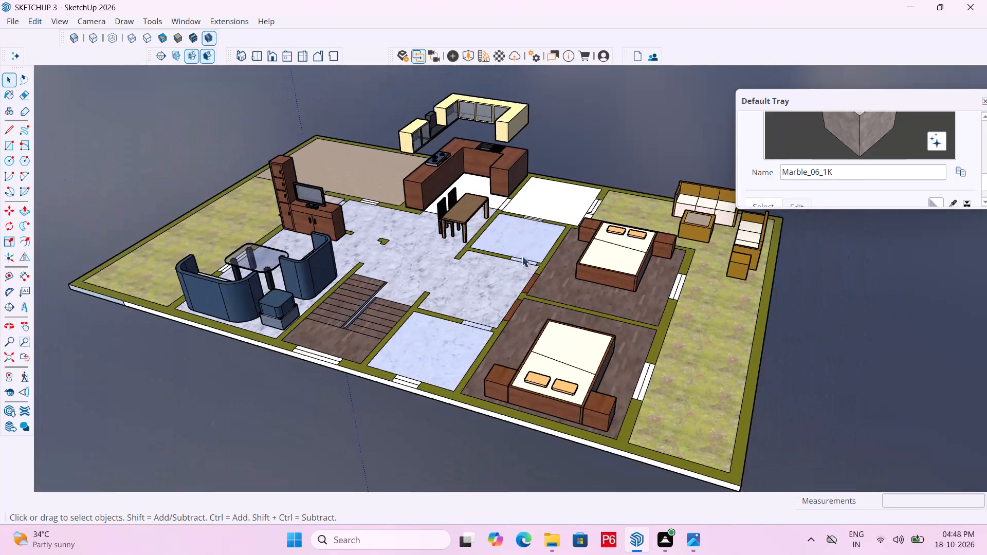
{"action": "middle_click_drag", "start_coordinate": [502, 287], "coordinate": [413, 298]}
{"action": "scroll", "coordinate": [396, 304], "scroll_direction": "up", "scroll_amount": 9}
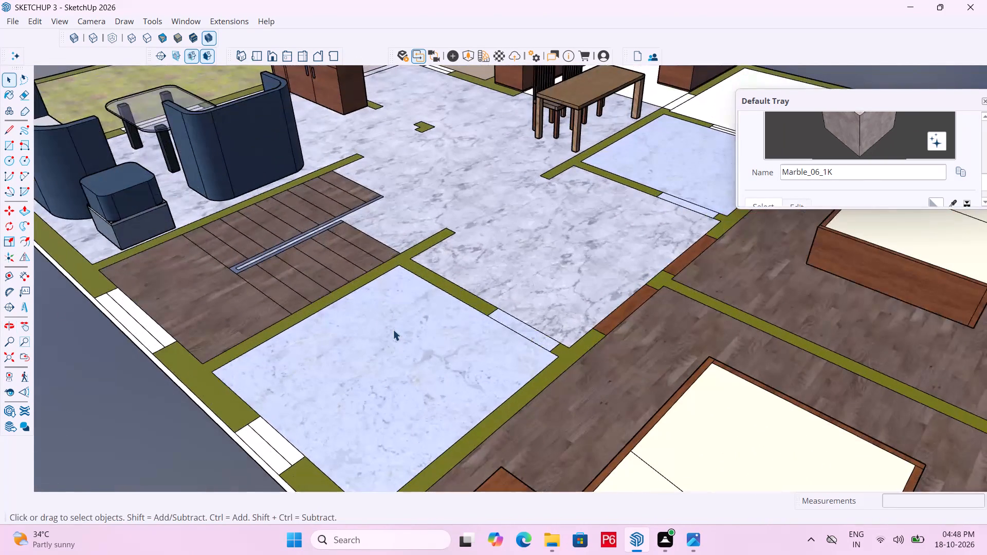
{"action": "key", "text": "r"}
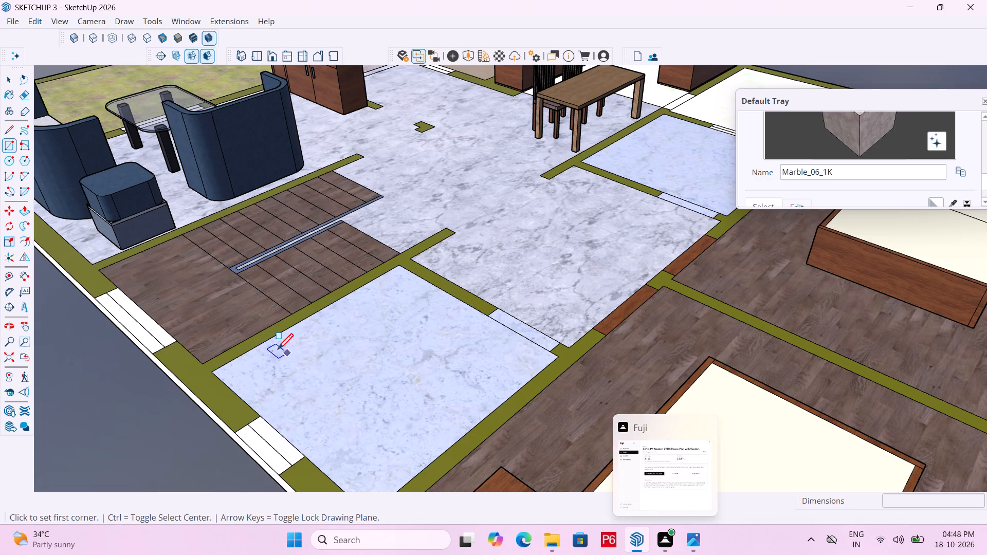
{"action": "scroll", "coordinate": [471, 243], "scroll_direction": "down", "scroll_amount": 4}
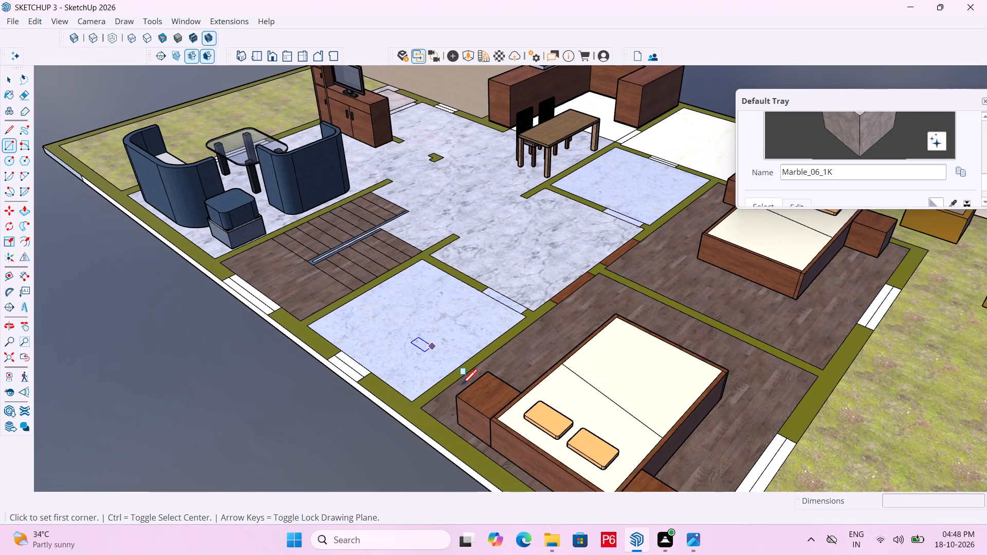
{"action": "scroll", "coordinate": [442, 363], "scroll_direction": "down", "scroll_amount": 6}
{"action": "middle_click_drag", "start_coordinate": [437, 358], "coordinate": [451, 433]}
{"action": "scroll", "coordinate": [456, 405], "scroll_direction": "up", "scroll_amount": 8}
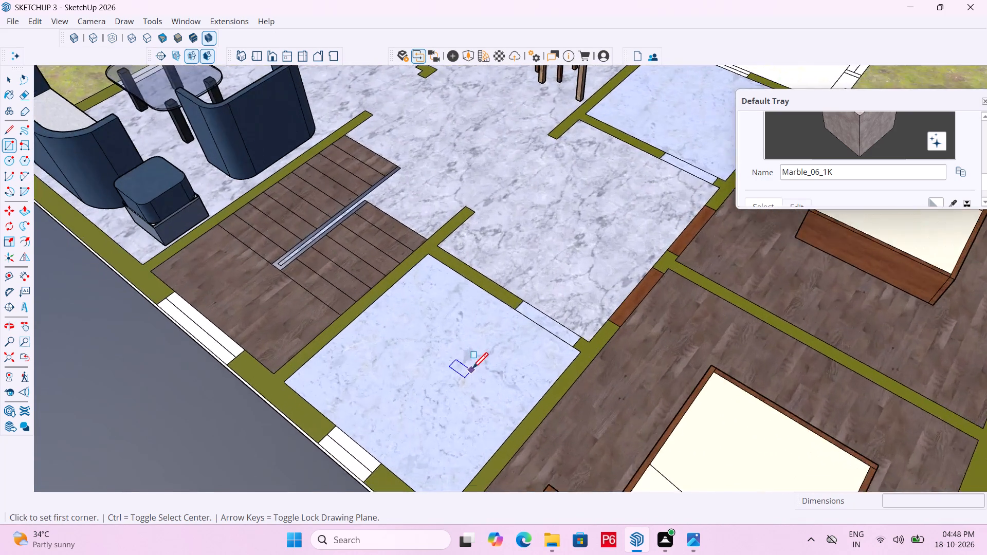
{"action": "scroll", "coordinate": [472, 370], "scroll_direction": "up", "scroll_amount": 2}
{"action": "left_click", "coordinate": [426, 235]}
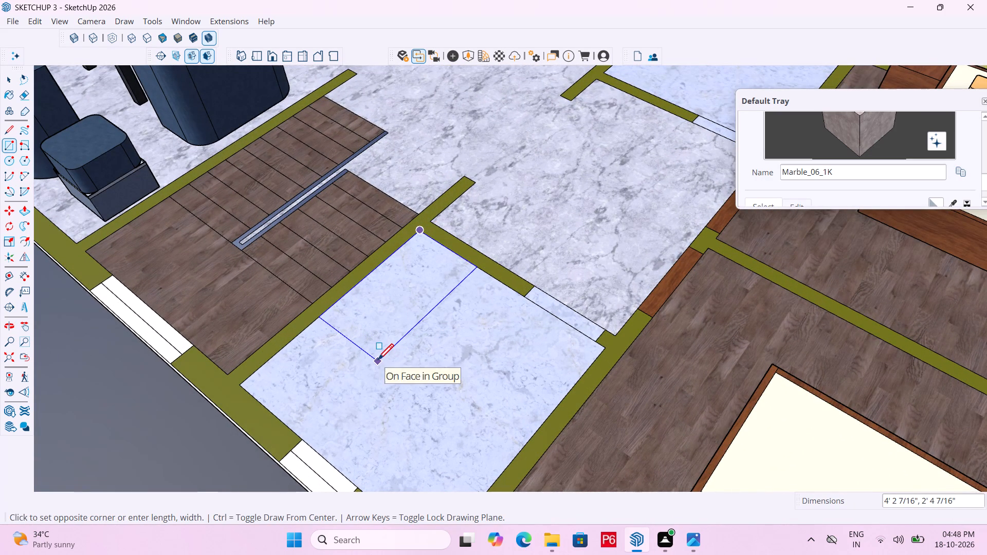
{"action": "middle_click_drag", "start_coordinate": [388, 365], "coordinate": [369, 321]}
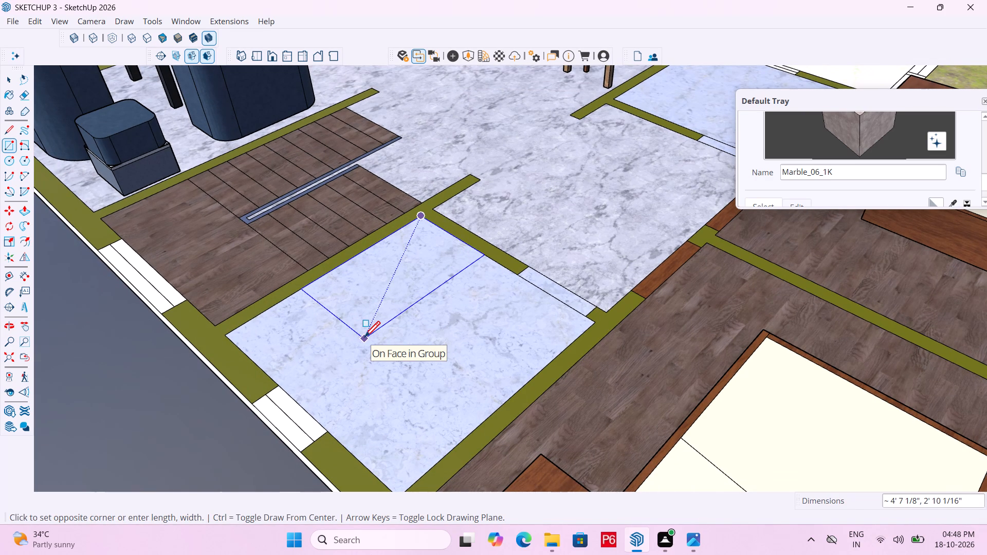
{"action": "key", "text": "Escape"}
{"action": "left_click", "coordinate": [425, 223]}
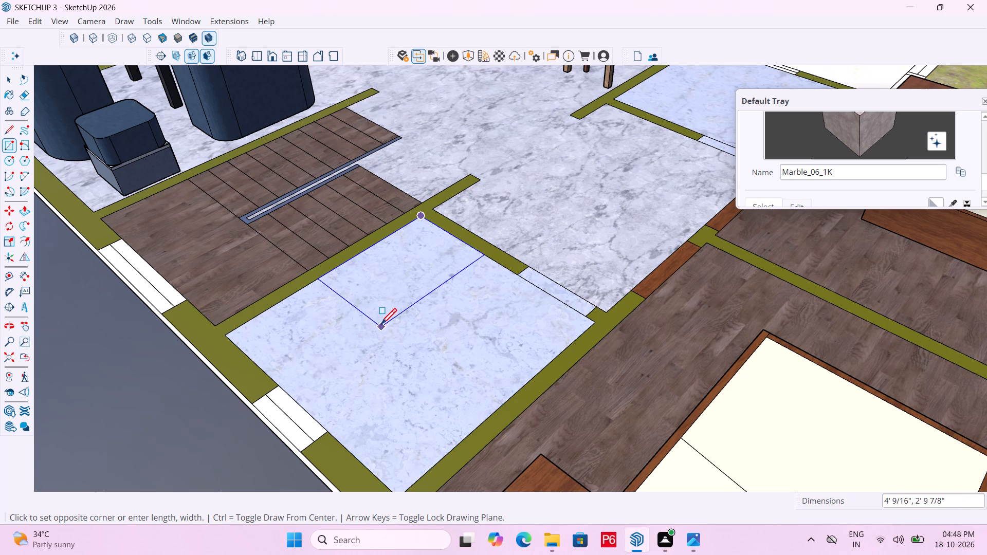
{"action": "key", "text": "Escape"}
Save the model with the marble-floored room beside the staircase in close view.
{"action": "key", "text": "ctrl+s"}
{"action": "key", "text": "ctrl+s"}
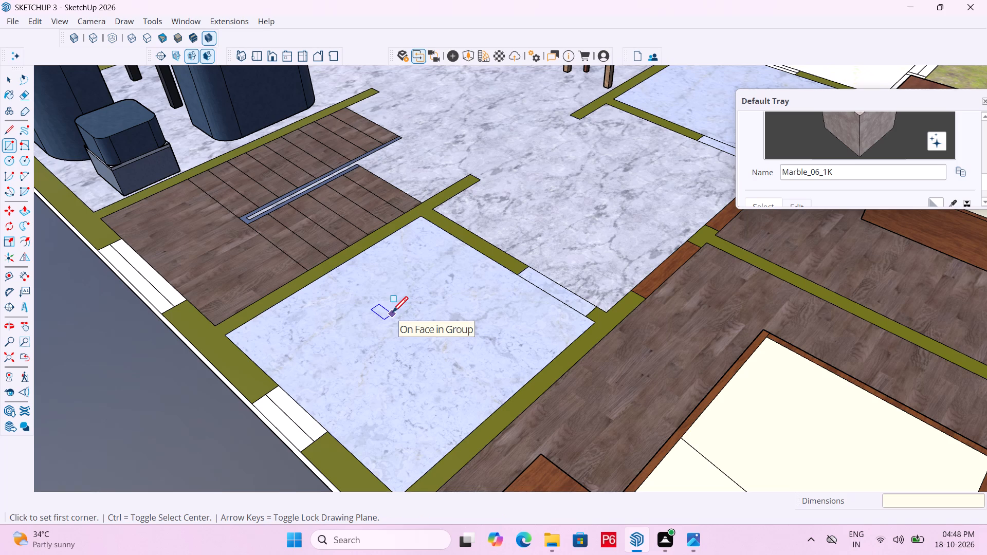
{"action": "key", "text": "ctrl+s"}
{"action": "key", "text": "ctrl+s"}
{"action": "key", "text": "ctrl+s"}
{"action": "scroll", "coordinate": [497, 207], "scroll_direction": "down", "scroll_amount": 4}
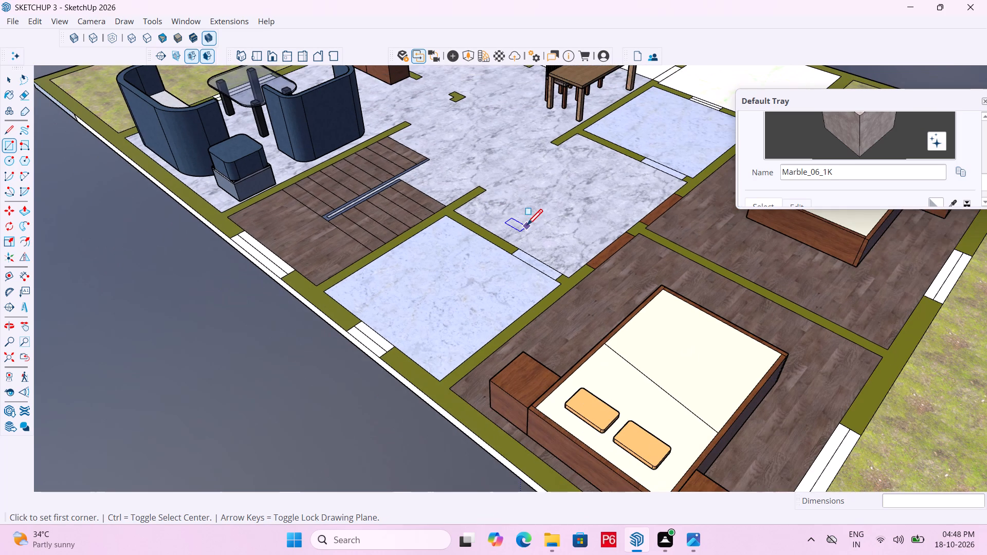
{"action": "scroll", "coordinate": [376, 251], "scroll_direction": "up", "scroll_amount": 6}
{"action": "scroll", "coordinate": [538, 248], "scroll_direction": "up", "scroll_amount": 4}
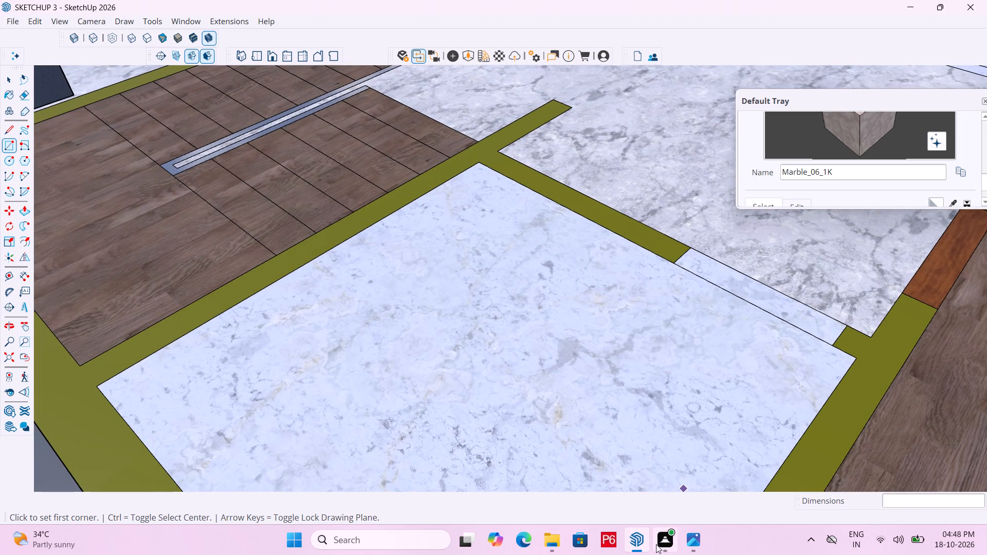
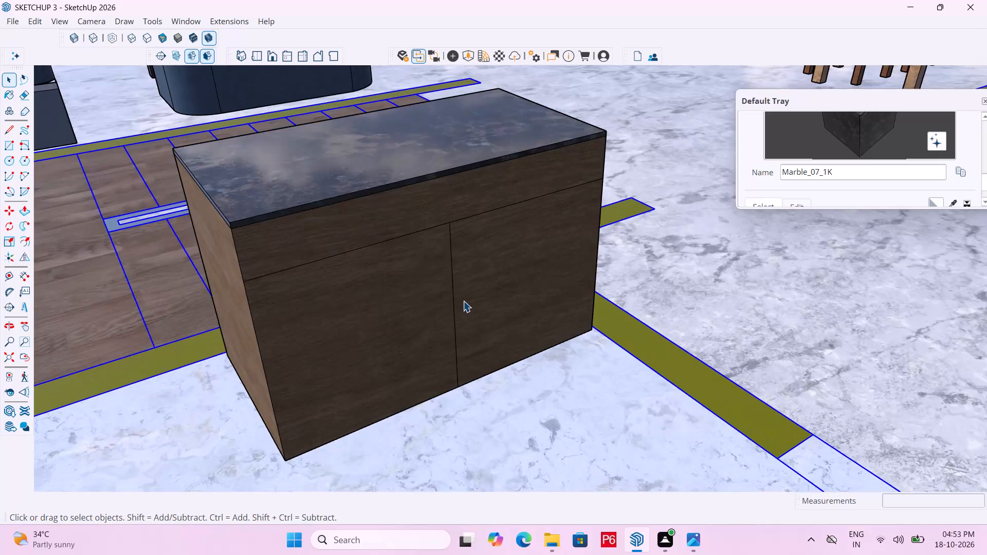
Draw an upright handle rectangle, about 15/16" by 4 7/16", on the marble-topped cabinet's left door near the door gap.
{"action": "left_click", "coordinate": [461, 295]}
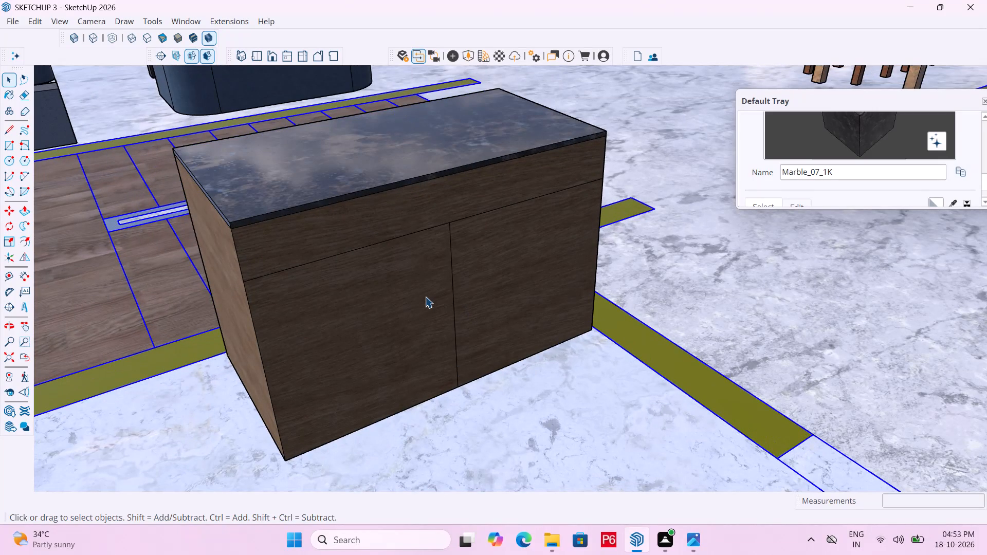
{"action": "double_click", "coordinate": [425, 297]}
{"action": "left_click", "coordinate": [419, 262]}
{"action": "double_click", "coordinate": [471, 254]}
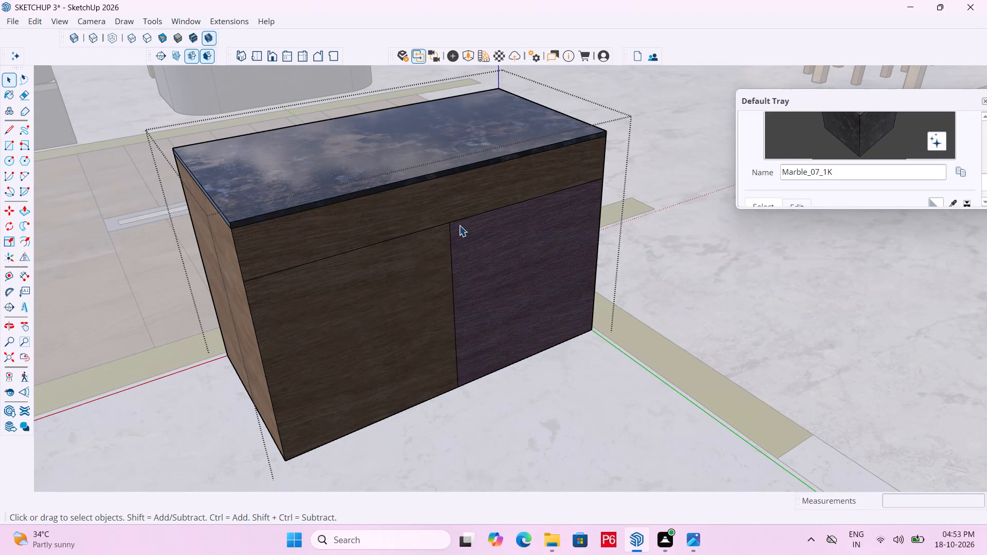
{"action": "left_click", "coordinate": [448, 206]}
{"action": "left_click", "coordinate": [438, 159]}
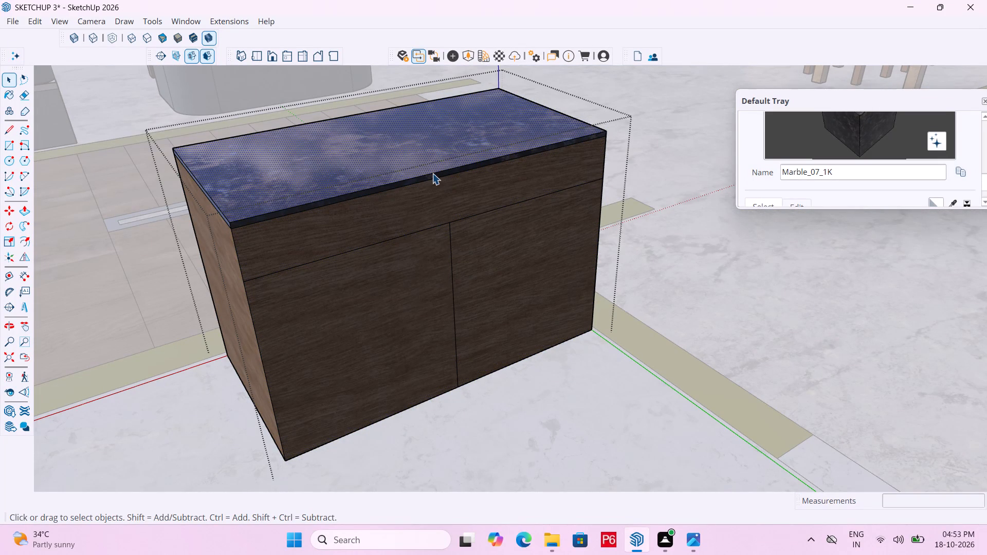
{"action": "left_click", "coordinate": [432, 177]}
{"action": "left_click", "coordinate": [427, 202]}
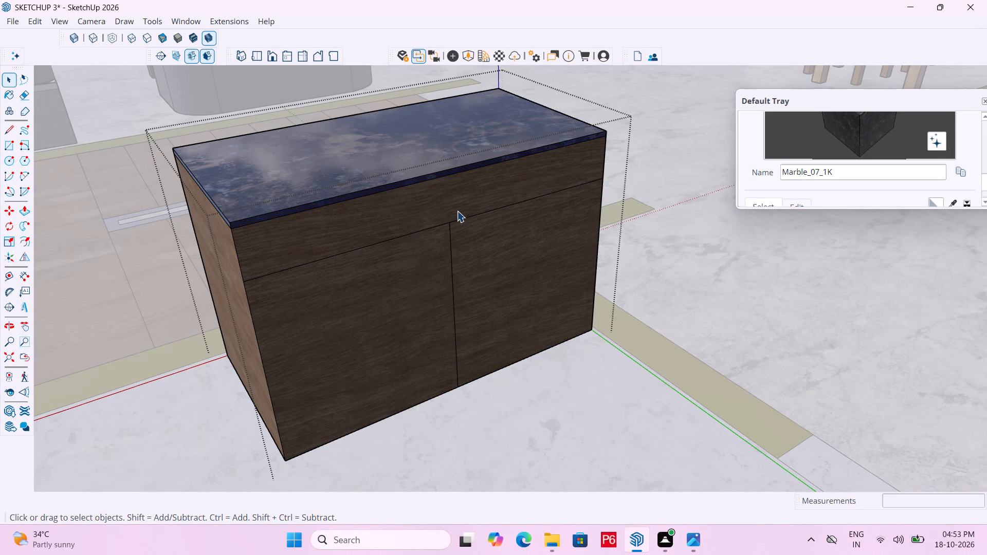
{"action": "left_click", "coordinate": [431, 294]}
{"action": "scroll", "coordinate": [458, 289], "scroll_direction": "up", "scroll_amount": 2}
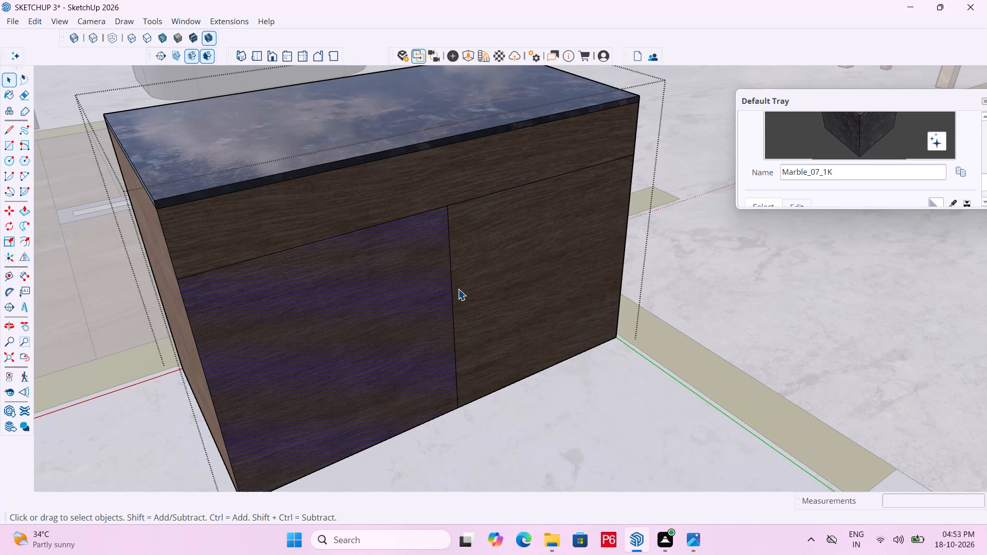
{"action": "key", "text": "r"}
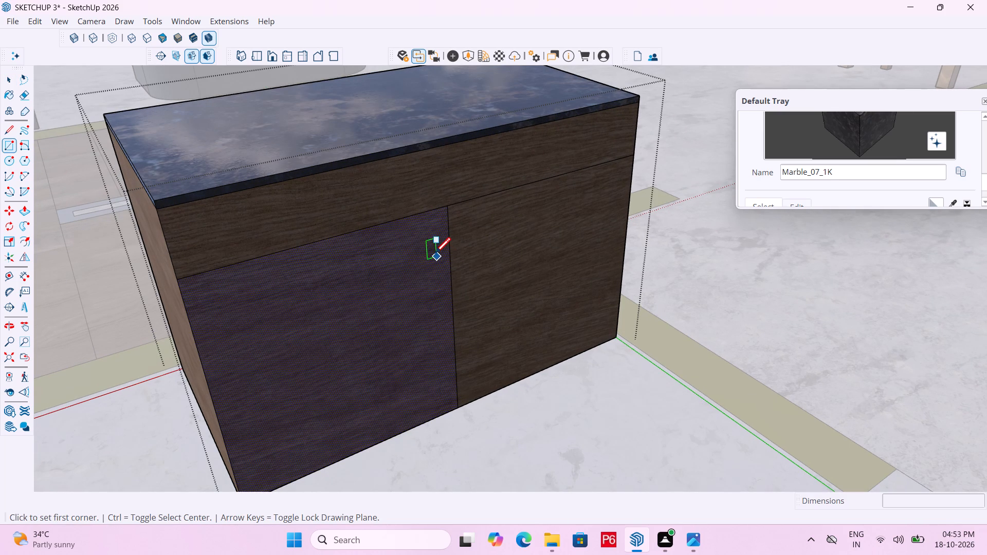
{"action": "scroll", "coordinate": [430, 250], "scroll_direction": "up", "scroll_amount": 4}
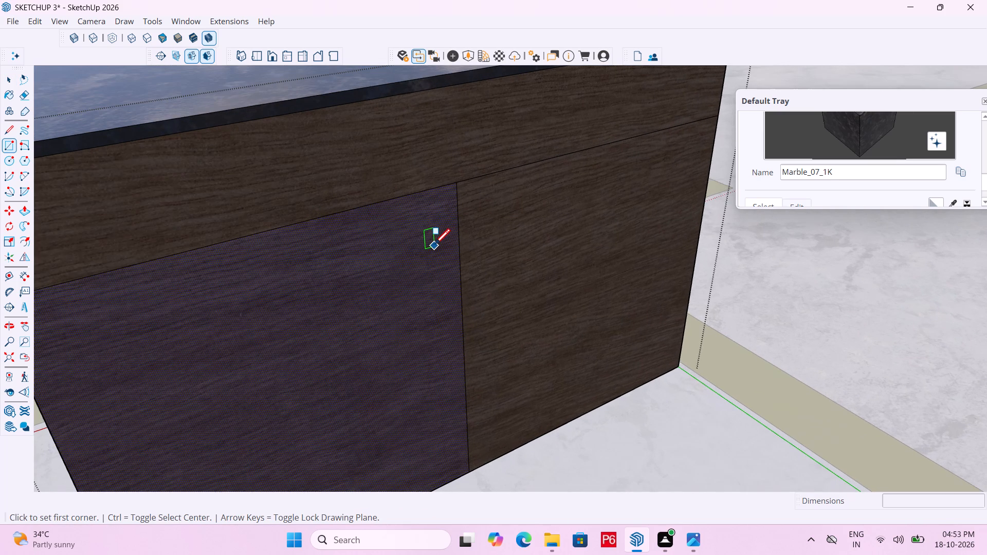
{"action": "left_click", "coordinate": [435, 246]}
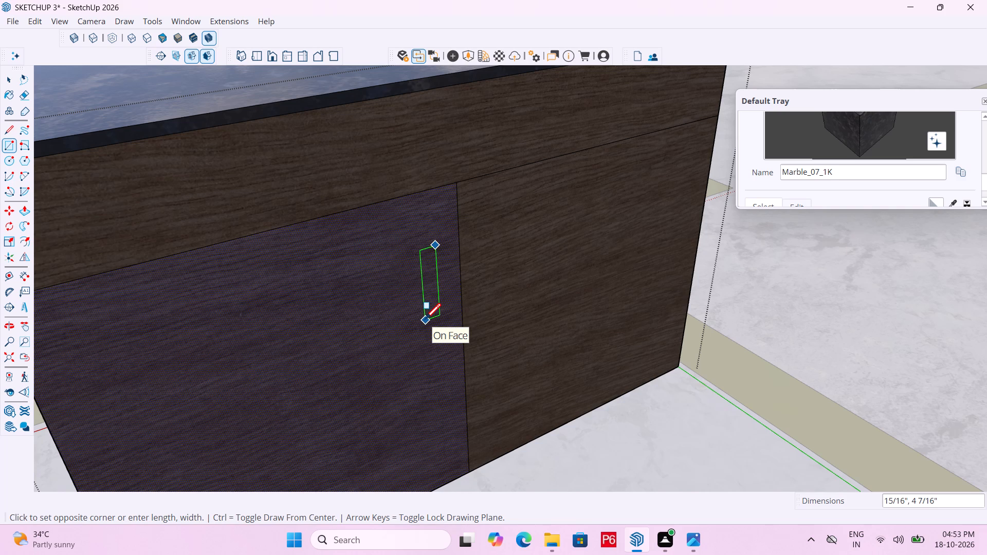
{"action": "left_click", "coordinate": [425, 323]}
Group the handle rectangle's face together with its edges.
{"action": "key", "text": "space"}
{"action": "left_click", "coordinate": [430, 273]}
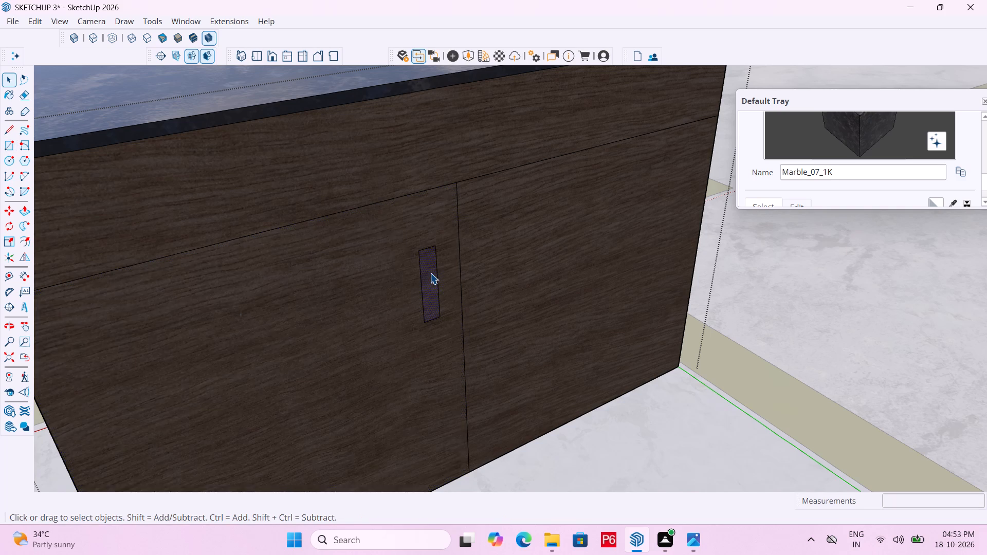
{"action": "scroll", "coordinate": [379, 225], "scroll_direction": "down", "scroll_amount": 5}
{"action": "double_click", "coordinate": [413, 270]}
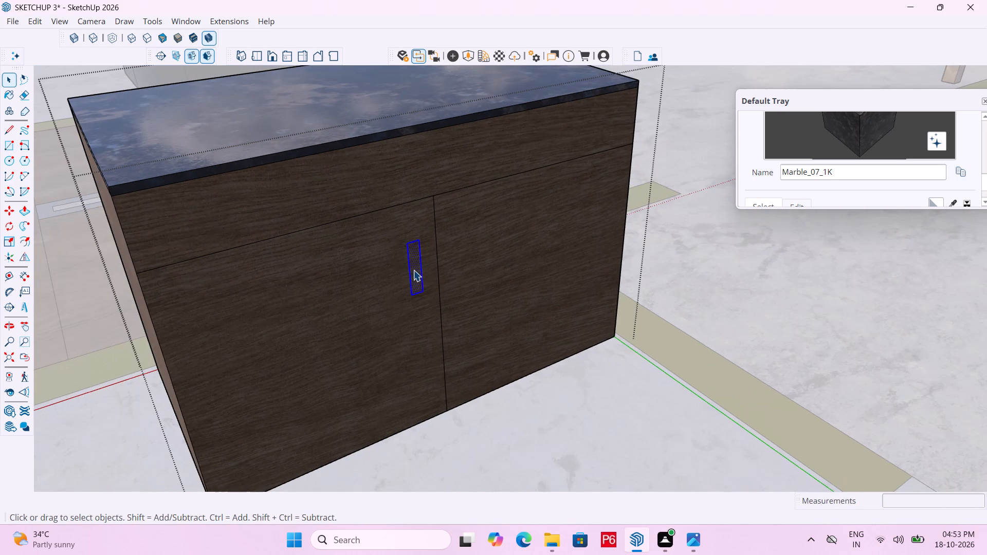
{"action": "right_click", "coordinate": [413, 270]}
{"action": "left_click", "coordinate": [480, 391]}
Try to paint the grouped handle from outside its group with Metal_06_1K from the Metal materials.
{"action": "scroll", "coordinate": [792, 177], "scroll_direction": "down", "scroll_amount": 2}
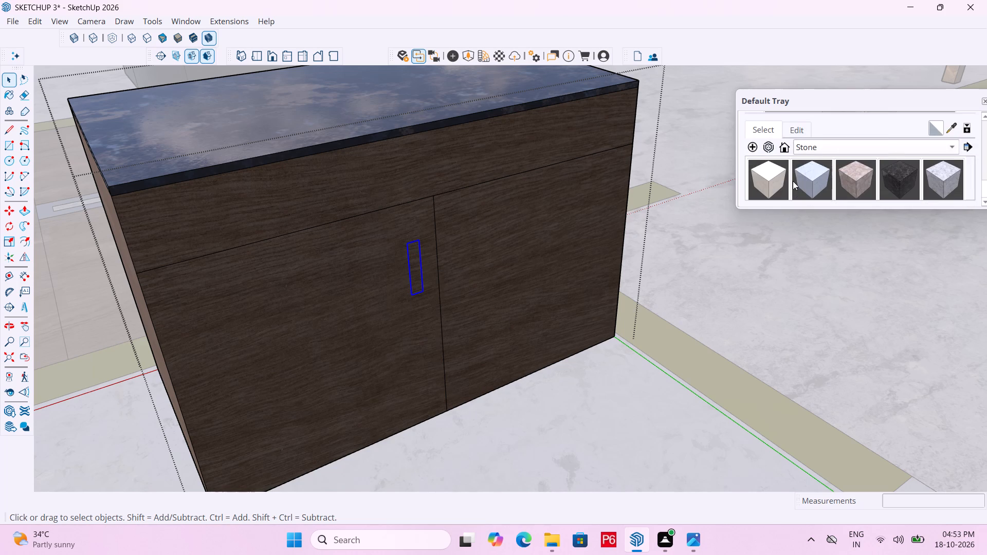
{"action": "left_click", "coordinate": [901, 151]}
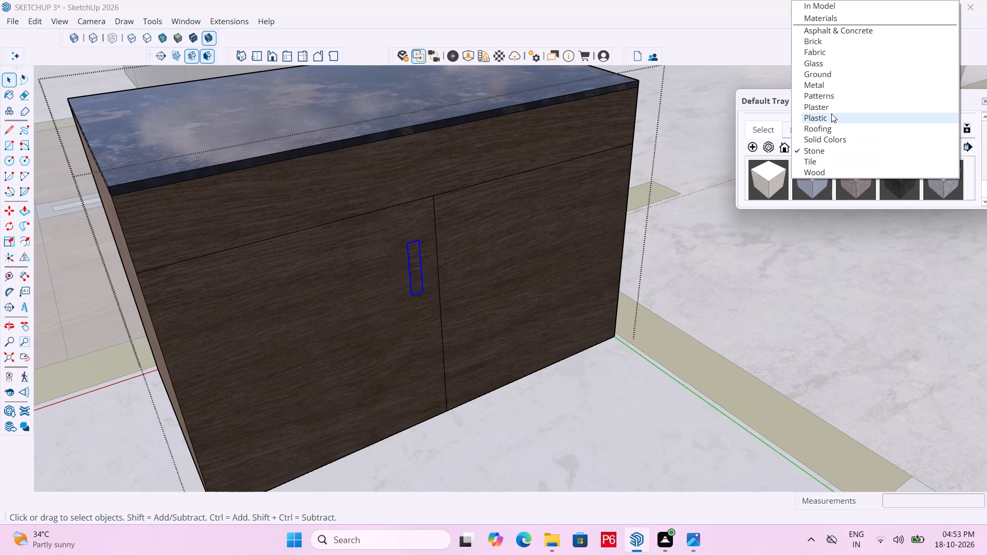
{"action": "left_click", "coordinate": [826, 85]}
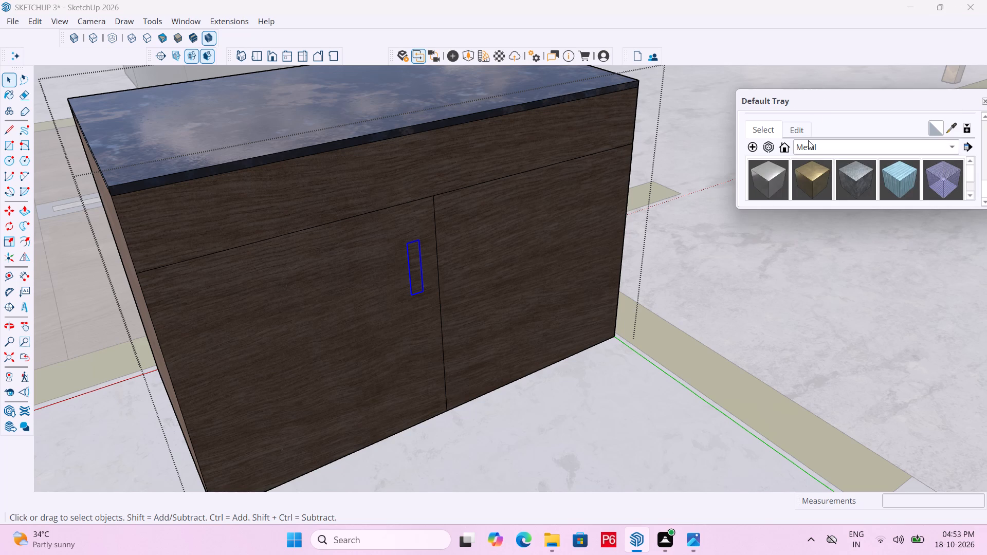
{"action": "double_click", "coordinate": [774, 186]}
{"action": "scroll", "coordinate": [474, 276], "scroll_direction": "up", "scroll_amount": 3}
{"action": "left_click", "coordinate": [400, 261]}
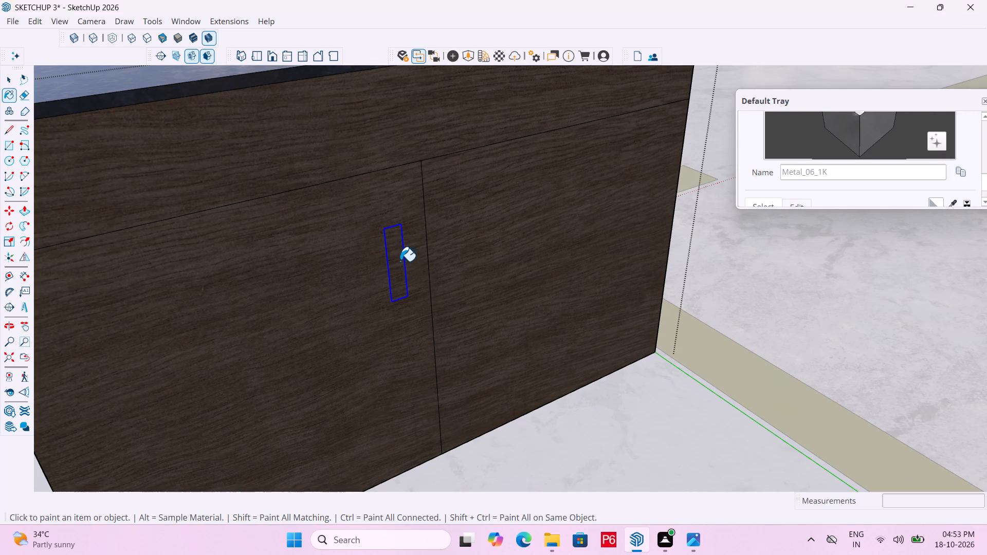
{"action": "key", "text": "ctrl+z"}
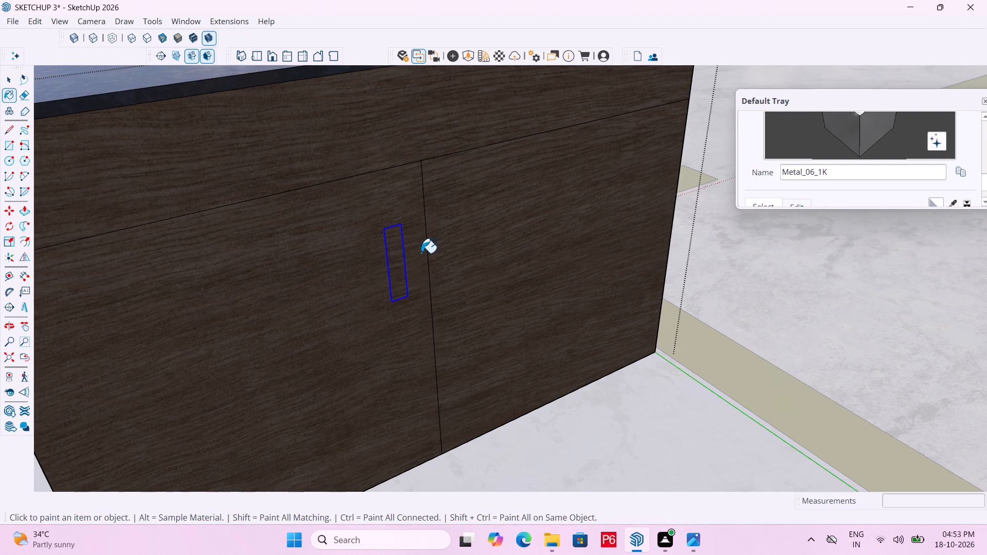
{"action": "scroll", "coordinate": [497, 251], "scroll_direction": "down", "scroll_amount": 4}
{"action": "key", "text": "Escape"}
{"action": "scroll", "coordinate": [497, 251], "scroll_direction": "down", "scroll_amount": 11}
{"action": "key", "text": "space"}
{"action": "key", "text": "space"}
Paint the face inside the handle group with Metal_06_1K, then leave the handle and cabinet groups.
{"action": "scroll", "coordinate": [547, 240], "scroll_direction": "down", "scroll_amount": 4}
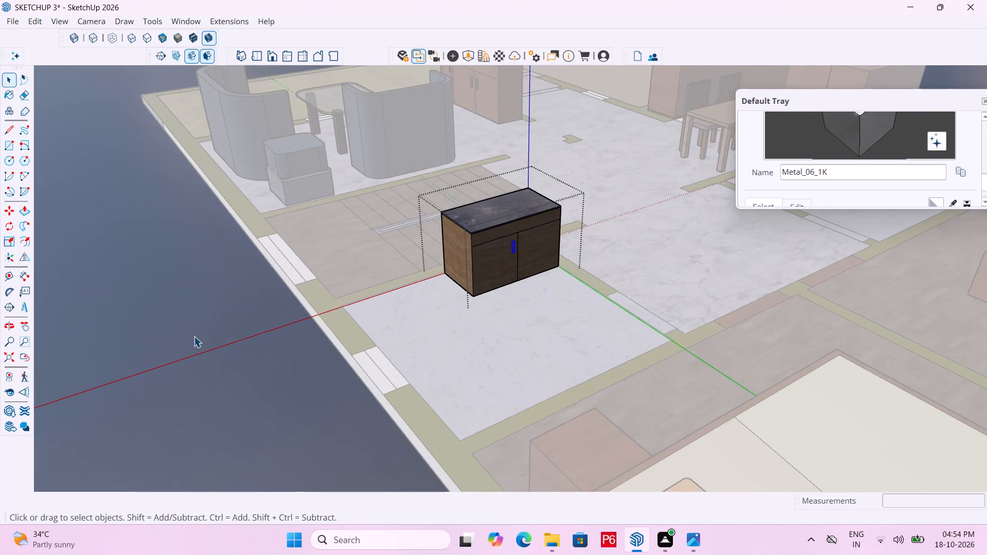
{"action": "triple_click", "coordinate": [194, 337]}
{"action": "scroll", "coordinate": [618, 223], "scroll_direction": "up", "scroll_amount": 11}
{"action": "scroll", "coordinate": [271, 297], "scroll_direction": "up", "scroll_amount": 6}
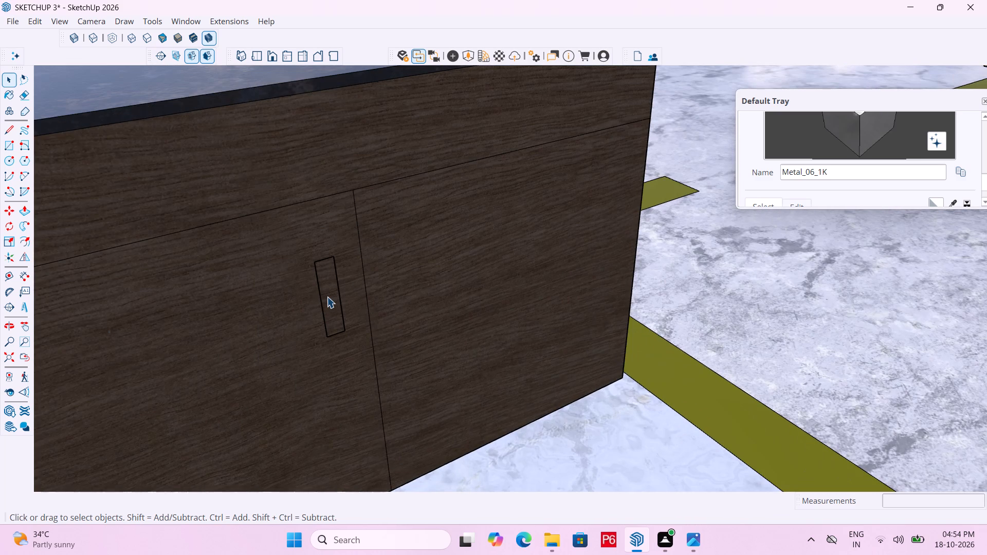
{"action": "double_click", "coordinate": [330, 296]}
{"action": "left_click", "coordinate": [330, 290]}
{"action": "double_click", "coordinate": [328, 287]}
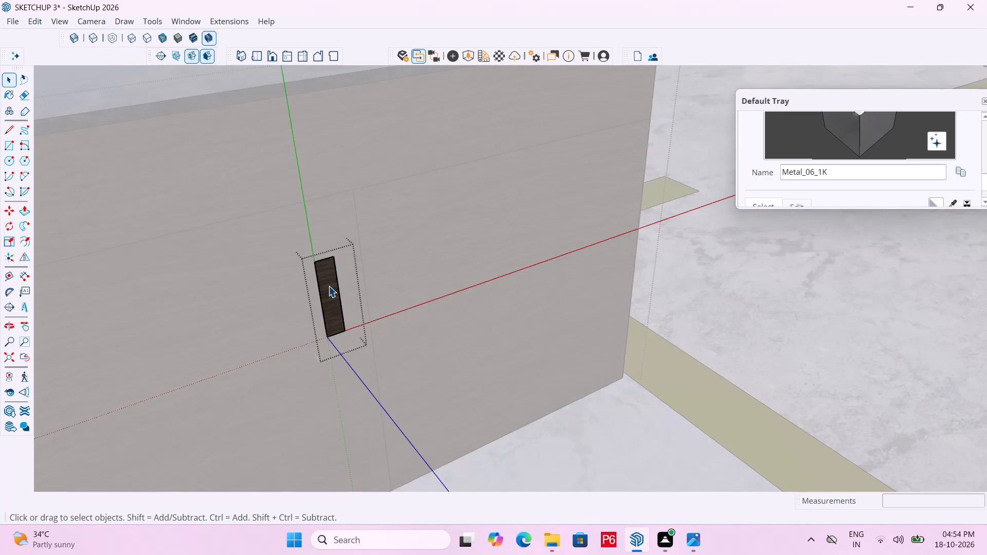
{"action": "left_click", "coordinate": [328, 286]}
{"action": "scroll", "coordinate": [856, 169], "scroll_direction": "down", "scroll_amount": 2}
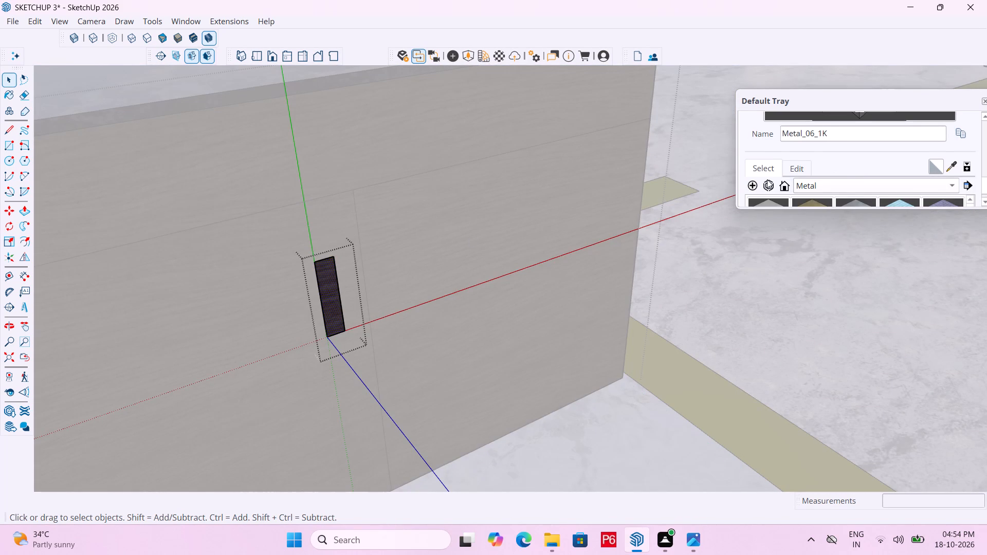
{"action": "left_click", "coordinate": [770, 177]}
{"action": "left_click", "coordinate": [325, 287]}
{"action": "scroll", "coordinate": [620, 216], "scroll_direction": "down", "scroll_amount": 5}
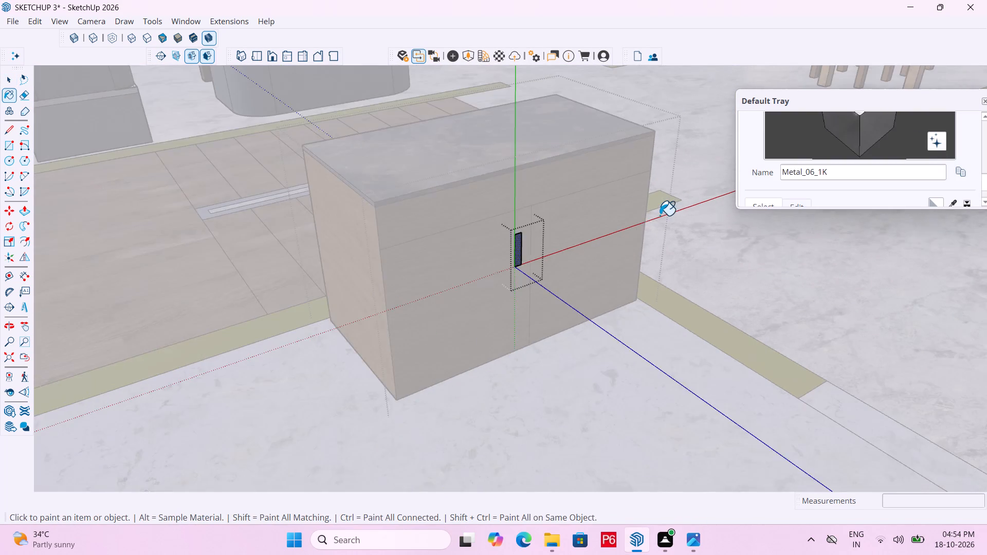
{"action": "scroll", "coordinate": [660, 215], "scroll_direction": "down", "scroll_amount": 6}
{"action": "key", "text": "space"}
{"action": "triple_click", "coordinate": [180, 313]}
{"action": "triple_click", "coordinate": [180, 313]}
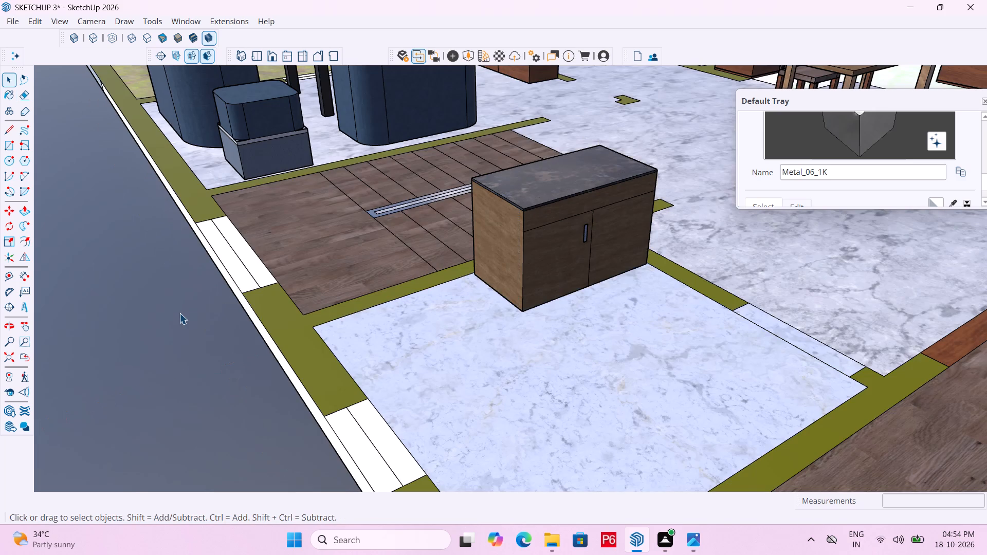
Save the model with the metal-painted handle on the cabinet door.
{"action": "key", "text": "ctrl+s"}
{"action": "key", "text": "ctrl+s"}
{"action": "key", "text": "ctrl+s"}
{"action": "key", "text": "ctrl+s"}
{"action": "key", "text": "ctrl+s"}
{"action": "key", "text": "ctrl+s"}
{"action": "key", "text": "ctrl+s"}
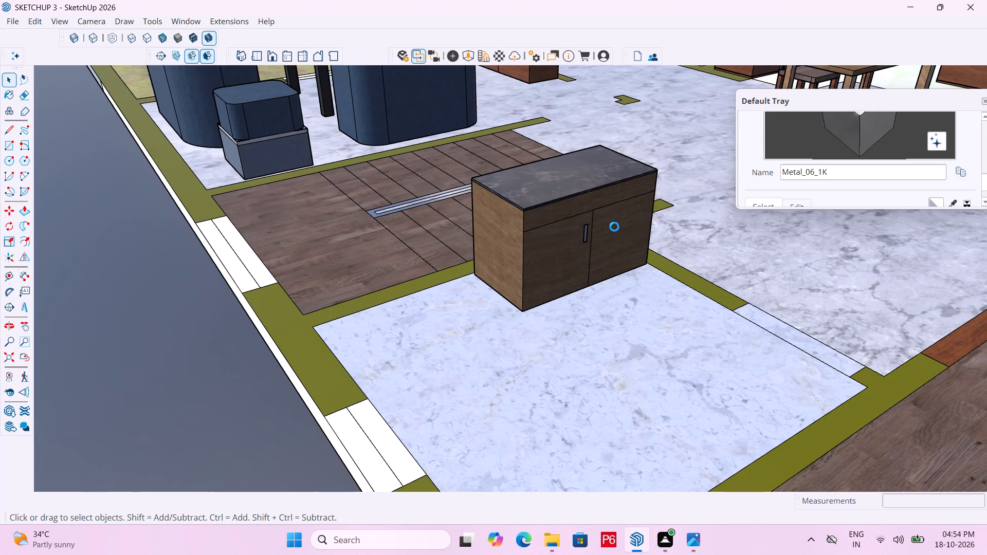
{"action": "key", "text": "ctrl+s"}
Push/Pull the metal face inside the handle group outward 1/4" from the cabinet door.
{"action": "scroll", "coordinate": [643, 221], "scroll_direction": "up", "scroll_amount": 14}
{"action": "scroll", "coordinate": [651, 247], "scroll_direction": "down", "scroll_amount": 5}
{"action": "left_click", "coordinate": [472, 288]}
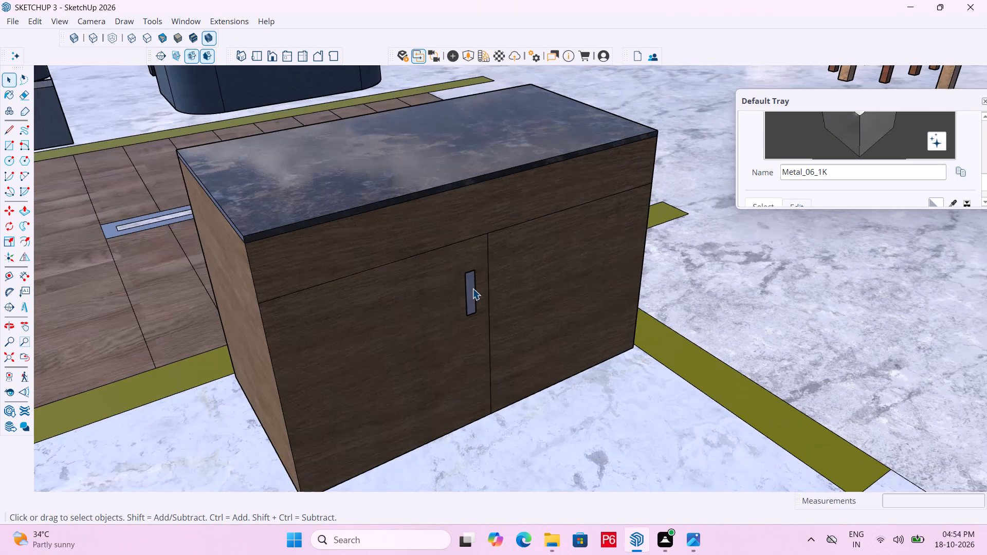
{"action": "double_click", "coordinate": [473, 287]}
{"action": "left_click", "coordinate": [473, 287]}
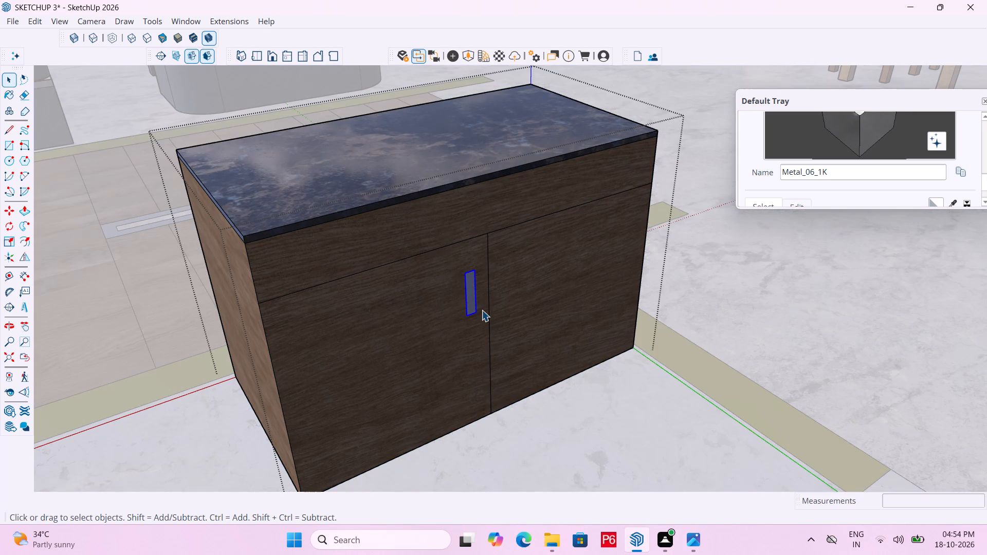
{"action": "scroll", "coordinate": [482, 311], "scroll_direction": "up", "scroll_amount": 2}
{"action": "key", "text": "p"}
{"action": "scroll", "coordinate": [443, 293], "scroll_direction": "up", "scroll_amount": 3}
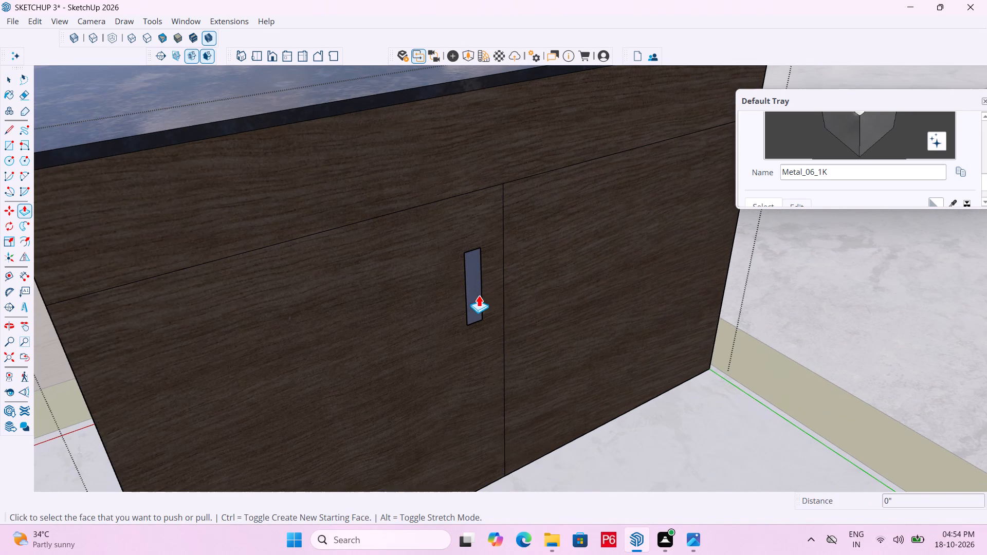
{"action": "key", "text": "space"}
{"action": "left_click", "coordinate": [474, 302]}
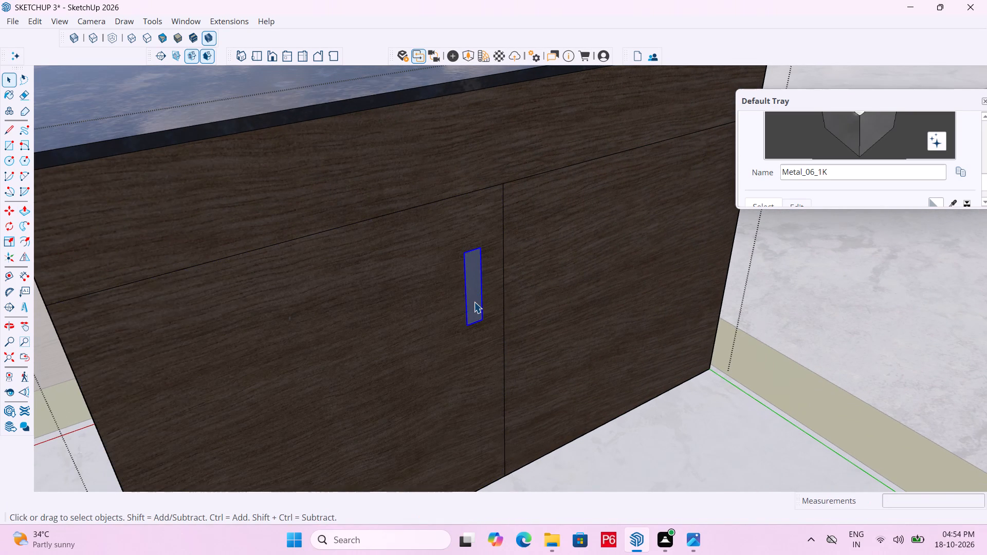
{"action": "double_click", "coordinate": [474, 302]}
{"action": "key", "text": "p"}
{"action": "left_click", "coordinate": [474, 292]}
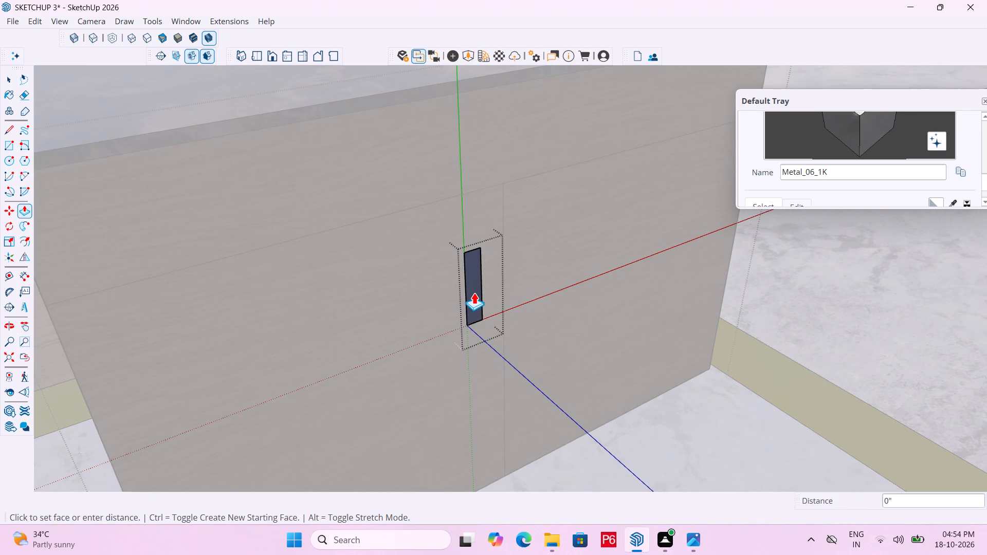
{"action": "scroll", "coordinate": [478, 298], "scroll_direction": "up", "scroll_amount": 4}
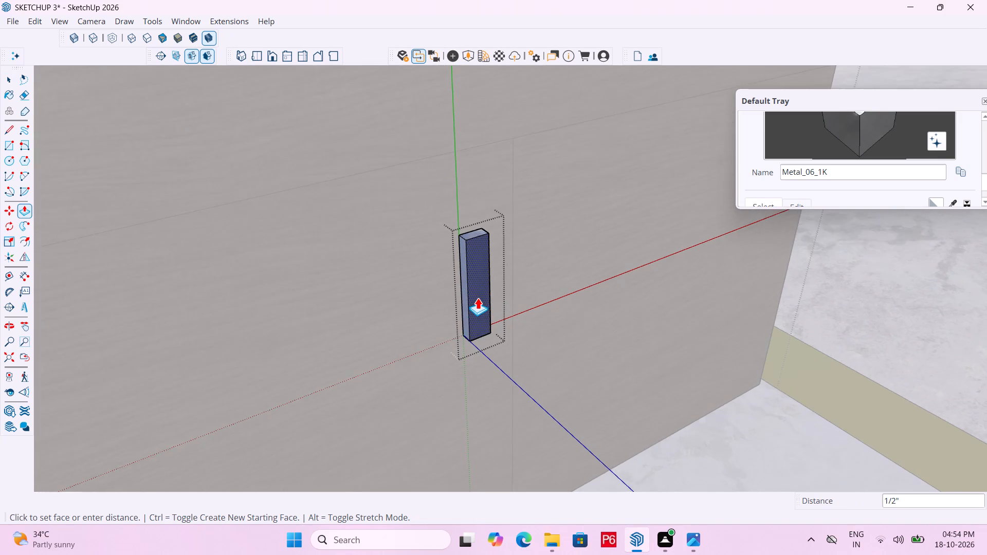
{"action": "scroll", "coordinate": [478, 298], "scroll_direction": "up", "scroll_amount": 1}
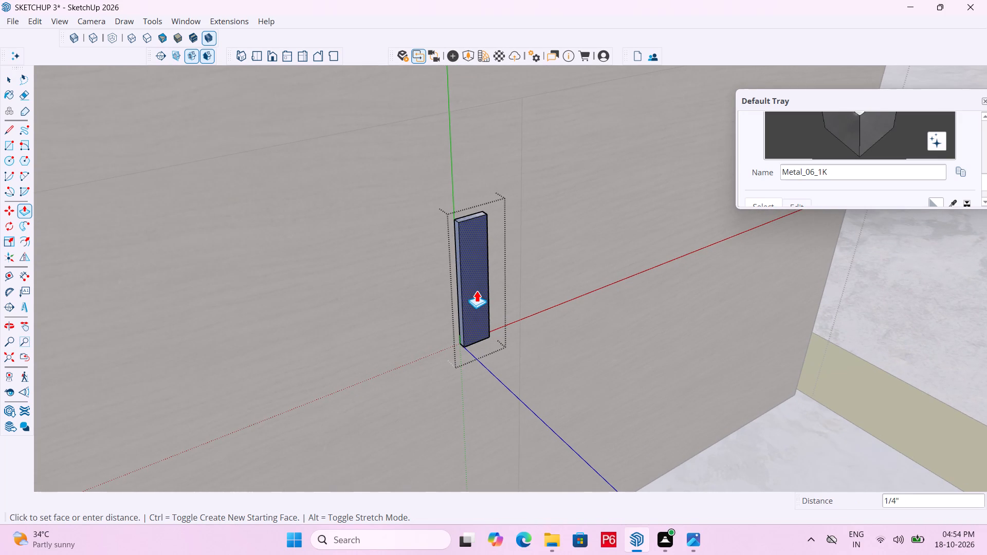
{"action": "left_click", "coordinate": [477, 291]}
Save the model with the thickened handle.
{"action": "key", "text": "ctrl+s"}
{"action": "key", "text": "ctrl+s"}
{"action": "key", "text": "ctrl+s"}
Leave the handle and cabinet groups and save the model with the whole cabinet and surrounding rooms in view.
{"action": "scroll", "coordinate": [458, 289], "scroll_direction": "down", "scroll_amount": 4, "text": "ctrl"}
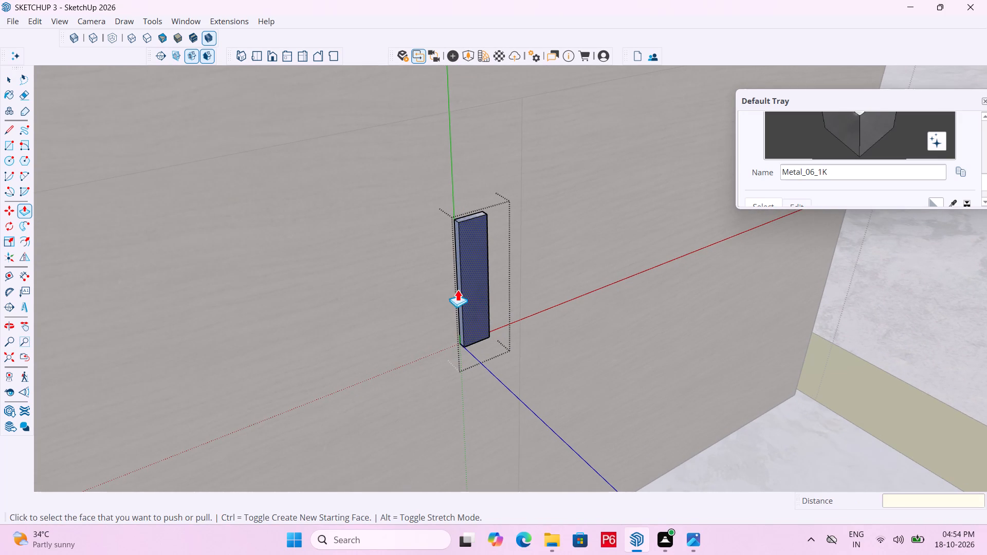
{"action": "scroll", "coordinate": [513, 276], "scroll_direction": "down", "scroll_amount": 6}
{"action": "scroll", "coordinate": [462, 282], "scroll_direction": "down", "scroll_amount": 18}
{"action": "key", "text": "space"}
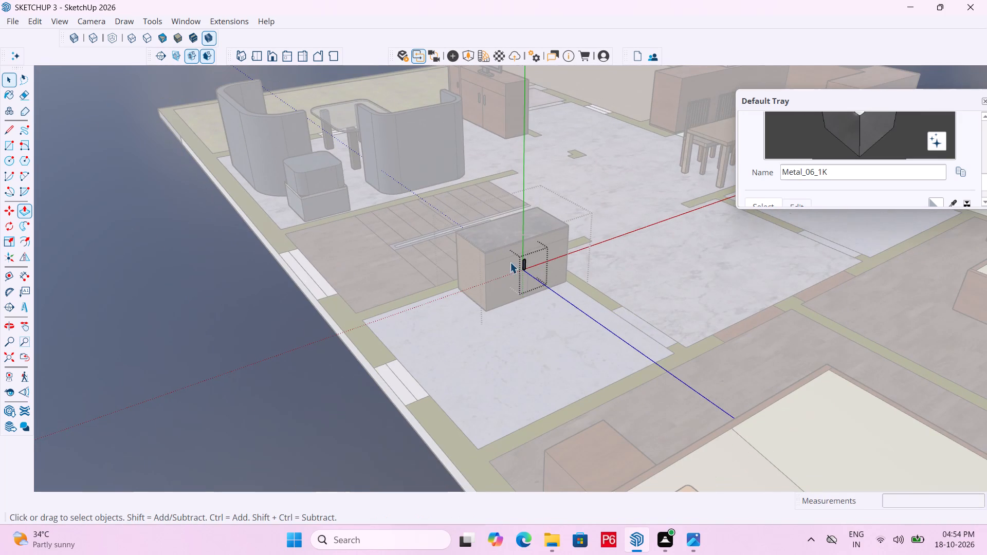
{"action": "double_click", "coordinate": [237, 281]}
{"action": "double_click", "coordinate": [244, 279]}
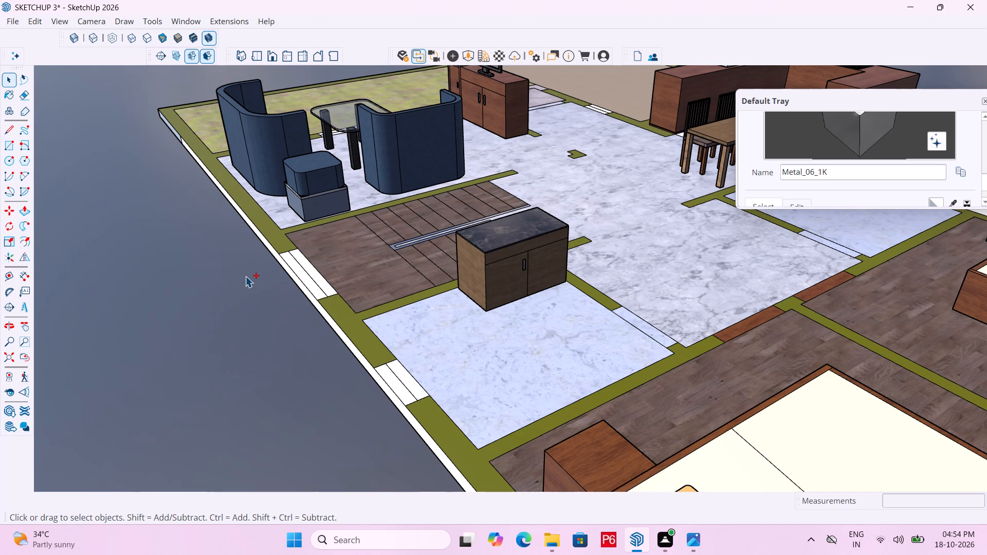
{"action": "key", "text": "ctrl+s"}
{"action": "key", "text": "ctrl+s"}
{"action": "key", "text": "ctrl+s"}
{"action": "key", "text": "ctrl+s"}
Save the model with the cabinet's single metal handle in place.
{"action": "key", "text": "ctrl+s"}
{"action": "key", "text": "ctrl+s"}
{"action": "key", "text": "ctrl+s"}
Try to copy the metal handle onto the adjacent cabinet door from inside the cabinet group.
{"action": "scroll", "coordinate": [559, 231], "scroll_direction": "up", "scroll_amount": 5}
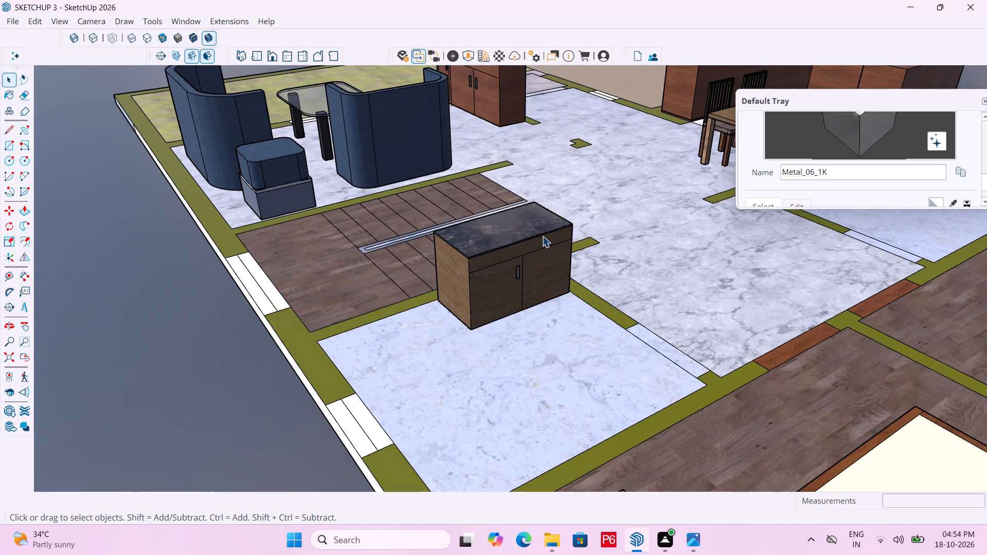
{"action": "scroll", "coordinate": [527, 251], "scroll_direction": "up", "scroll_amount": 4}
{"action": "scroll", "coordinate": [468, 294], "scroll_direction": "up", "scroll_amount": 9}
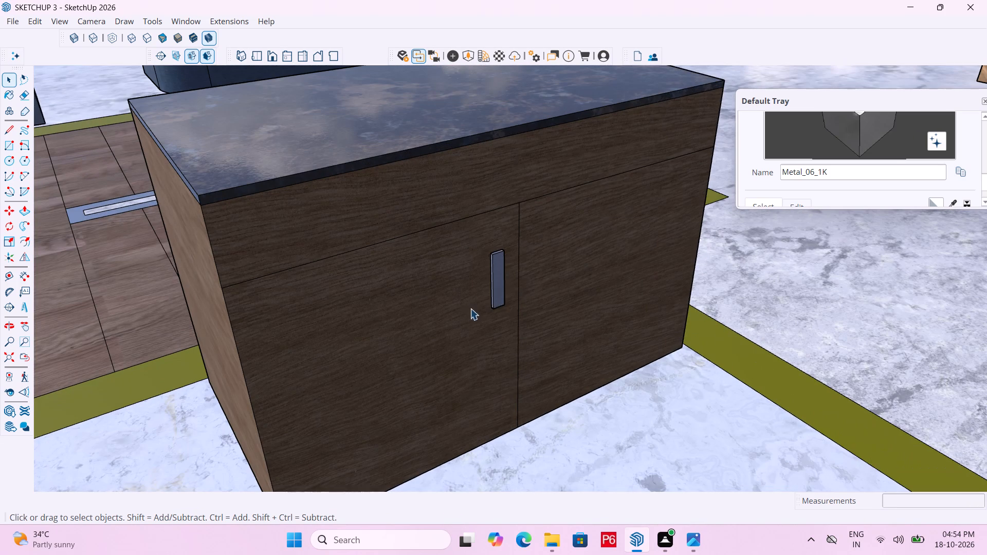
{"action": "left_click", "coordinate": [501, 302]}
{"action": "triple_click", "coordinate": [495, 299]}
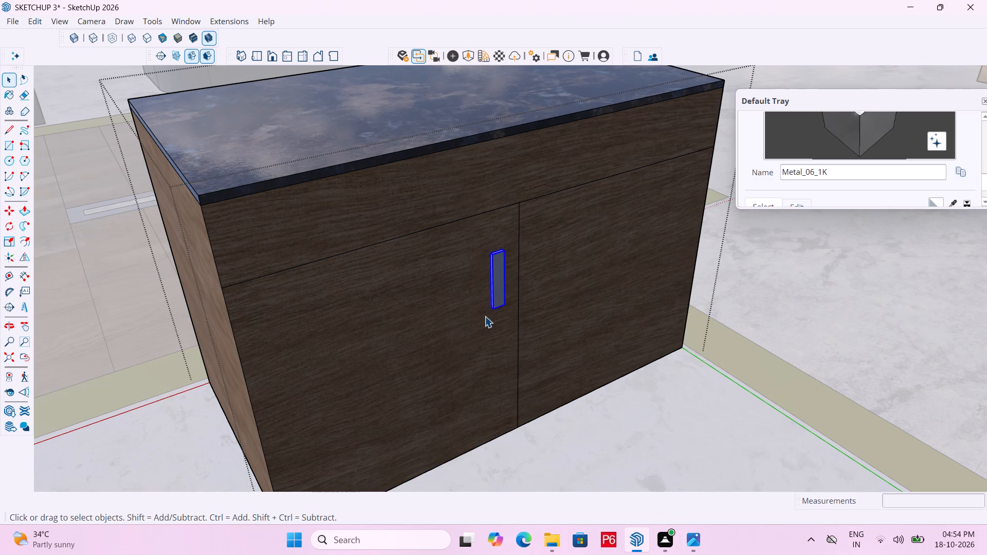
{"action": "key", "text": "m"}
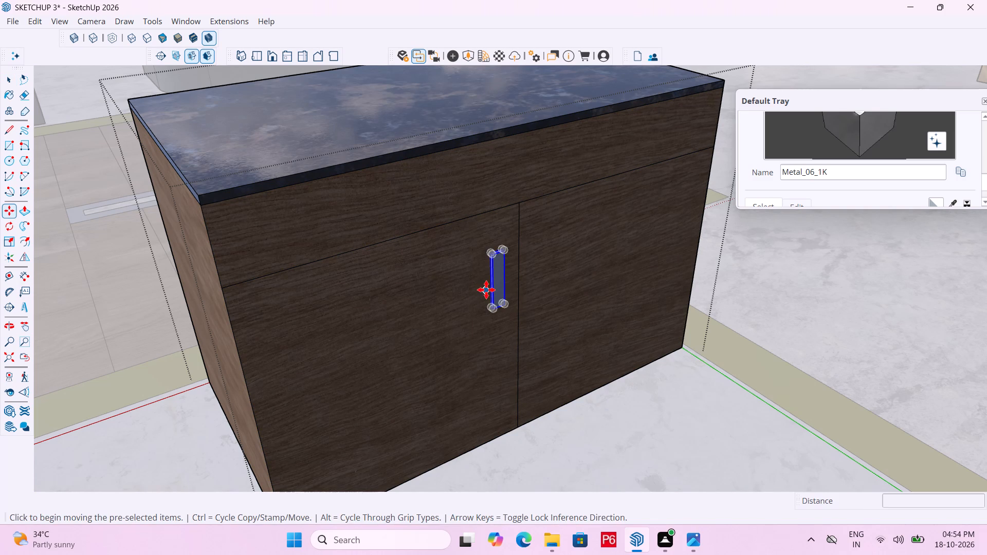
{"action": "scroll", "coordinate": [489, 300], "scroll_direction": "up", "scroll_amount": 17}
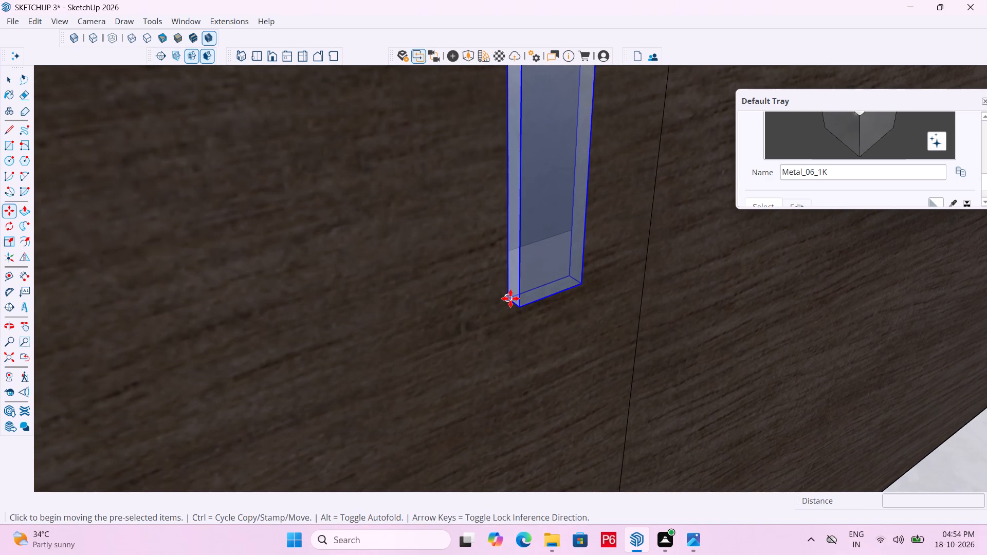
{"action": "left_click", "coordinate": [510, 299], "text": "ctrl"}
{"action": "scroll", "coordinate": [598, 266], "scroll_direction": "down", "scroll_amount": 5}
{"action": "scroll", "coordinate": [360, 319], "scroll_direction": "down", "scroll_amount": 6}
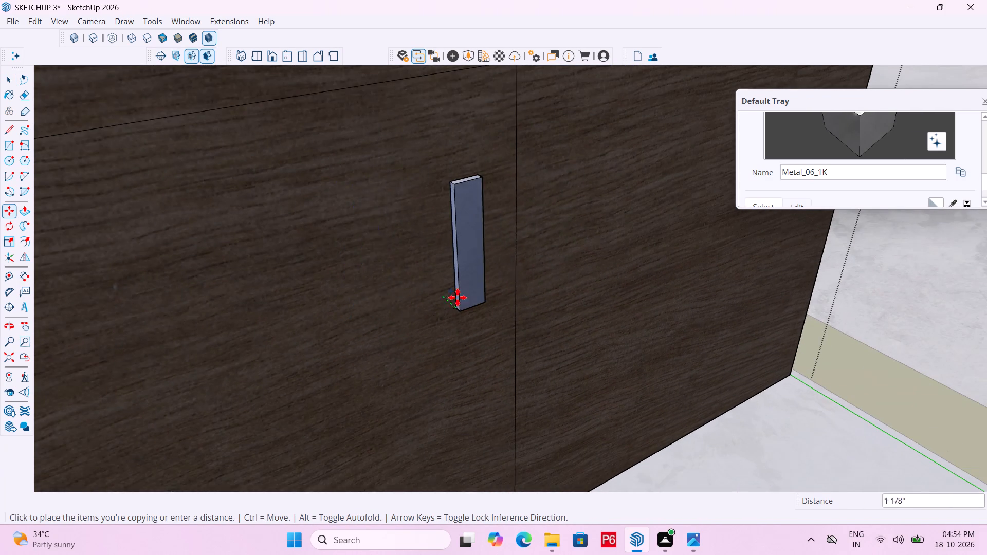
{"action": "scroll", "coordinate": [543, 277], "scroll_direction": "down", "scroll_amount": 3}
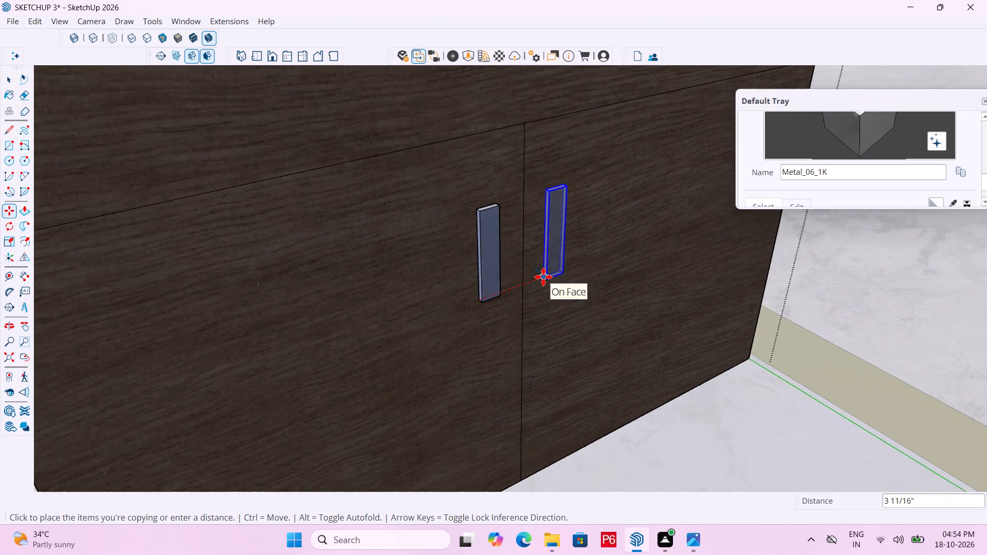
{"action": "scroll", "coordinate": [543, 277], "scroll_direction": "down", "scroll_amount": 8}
Save the model while still inside the cabinet group.
{"action": "key", "text": "ctrl+s"}
{"action": "key", "text": "ctrl+s"}
{"action": "key", "text": "ctrl+s"}
{"action": "key", "text": "ctrl+s"}
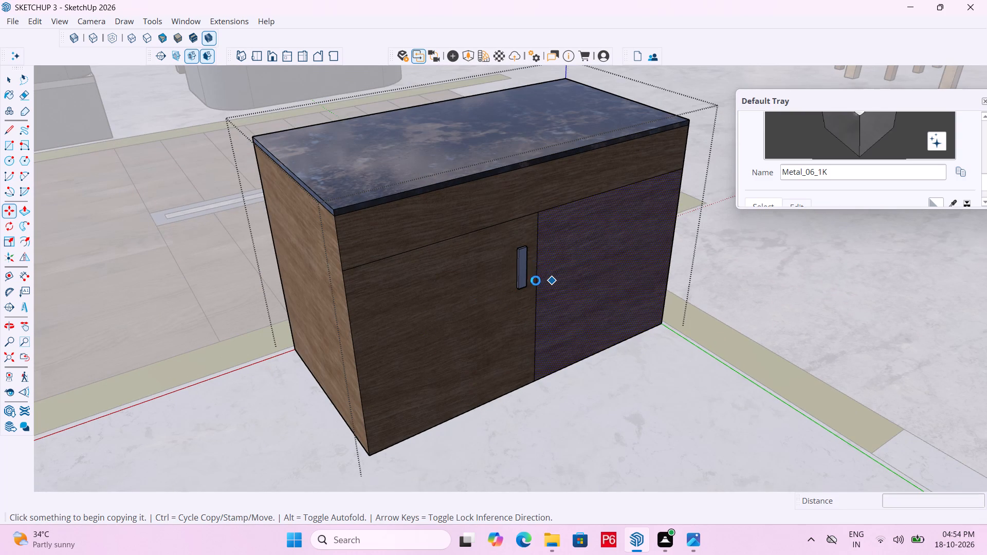
Copy the metal handle about 3 15/16" across the door split onto the cabinet's other door.
{"action": "scroll", "coordinate": [534, 273], "scroll_direction": "up", "scroll_amount": 20}
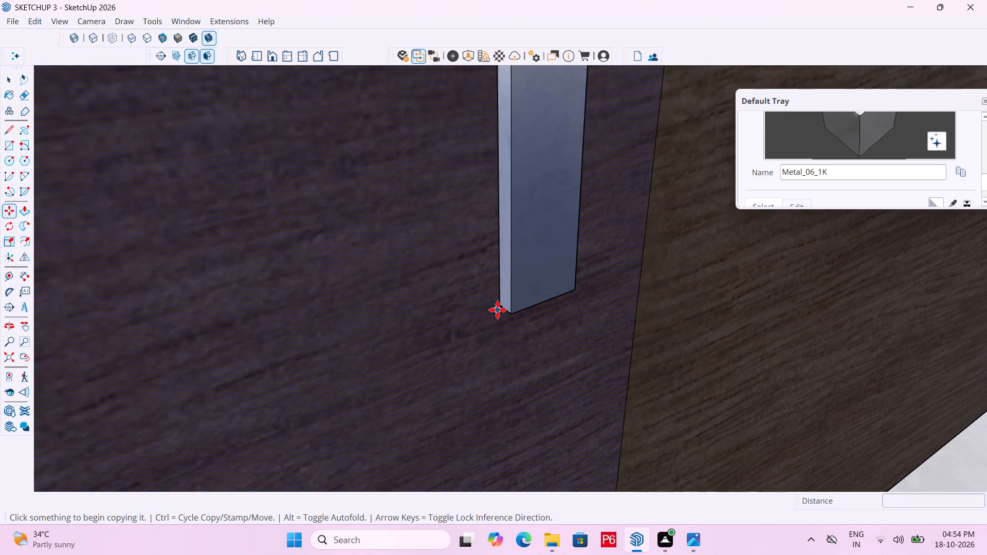
{"action": "left_click", "coordinate": [499, 309]}
{"action": "scroll", "coordinate": [630, 271], "scroll_direction": "down", "scroll_amount": 5}
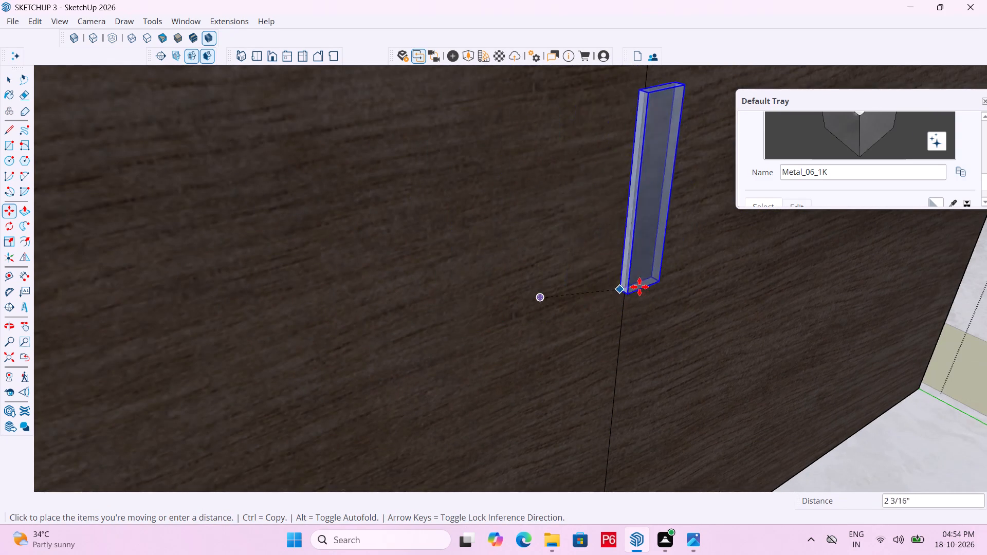
{"action": "scroll", "coordinate": [488, 319], "scroll_direction": "down", "scroll_amount": 6}
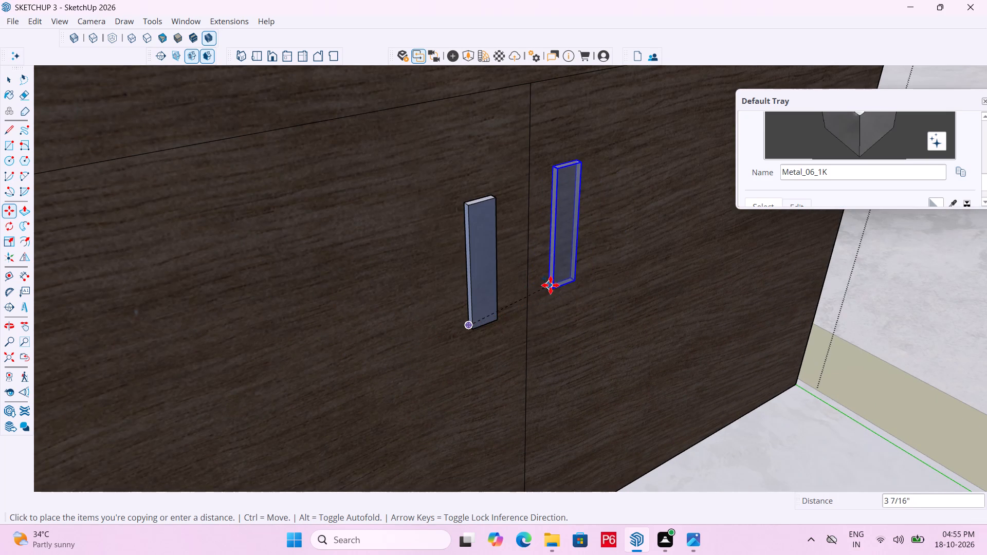
{"action": "left_click", "coordinate": [558, 287]}
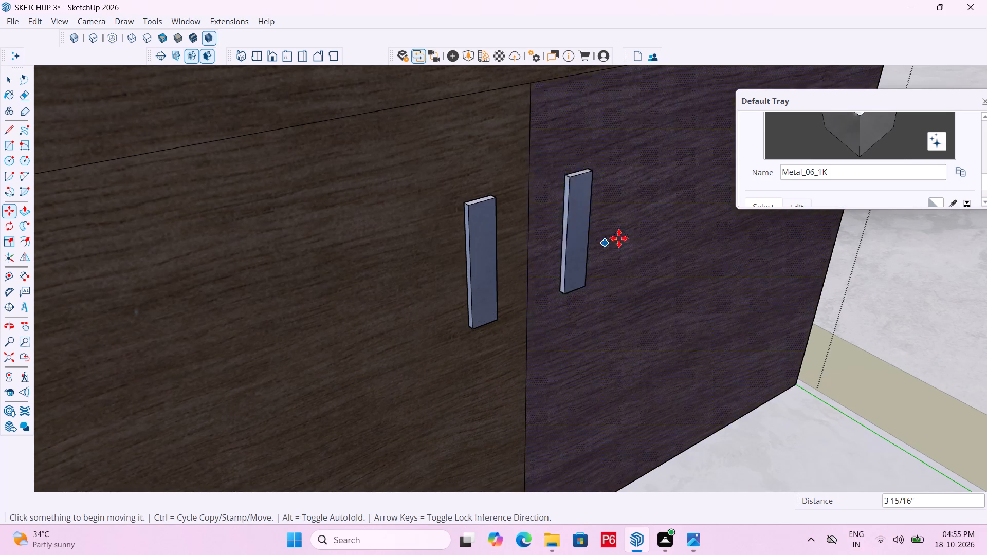
Leave the cabinet group and save the model with handles on both doors.
{"action": "scroll", "coordinate": [620, 238], "scroll_direction": "down", "scroll_amount": 11}
{"action": "scroll", "coordinate": [629, 298], "scroll_direction": "down", "scroll_amount": 6}
{"action": "key", "text": "space"}
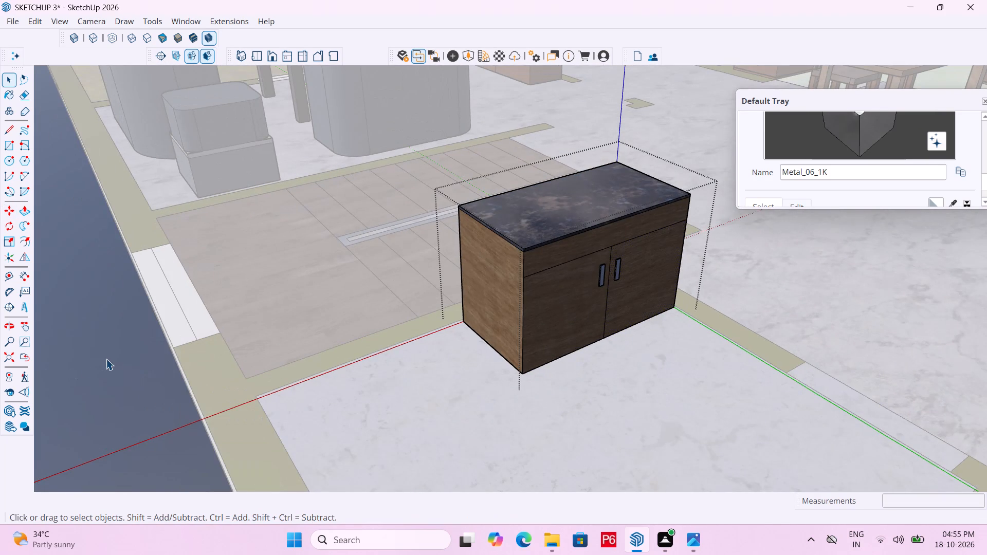
{"action": "double_click", "coordinate": [107, 359]}
{"action": "key", "text": "ctrl+s"}
{"action": "key", "text": "ctrl+s"}
{"action": "key", "text": "ctrl+s"}
{"action": "key", "text": "ctrl+s"}
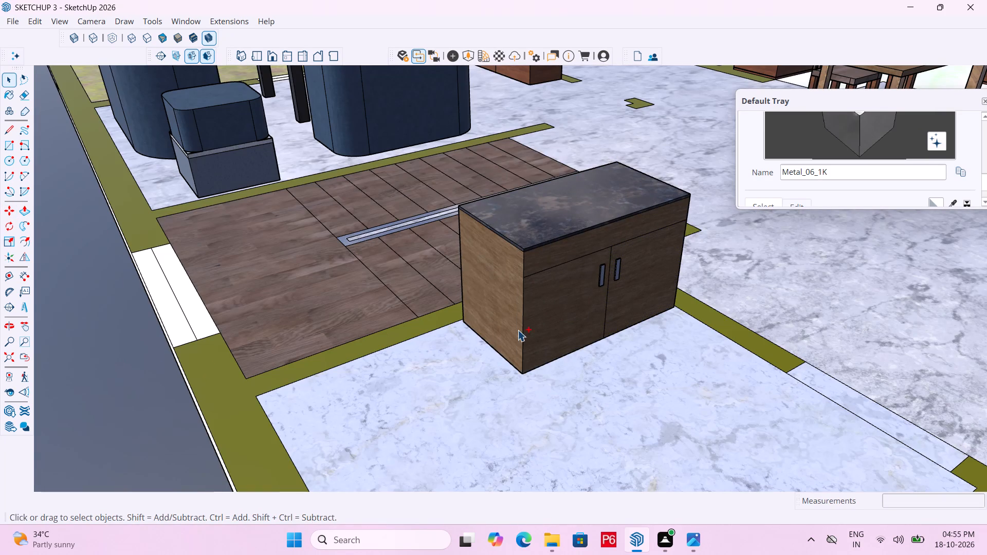
{"action": "key", "text": "ctrl+s"}
{"action": "key", "text": "ctrl+s"}
{"action": "key", "text": "ctrl+s"}
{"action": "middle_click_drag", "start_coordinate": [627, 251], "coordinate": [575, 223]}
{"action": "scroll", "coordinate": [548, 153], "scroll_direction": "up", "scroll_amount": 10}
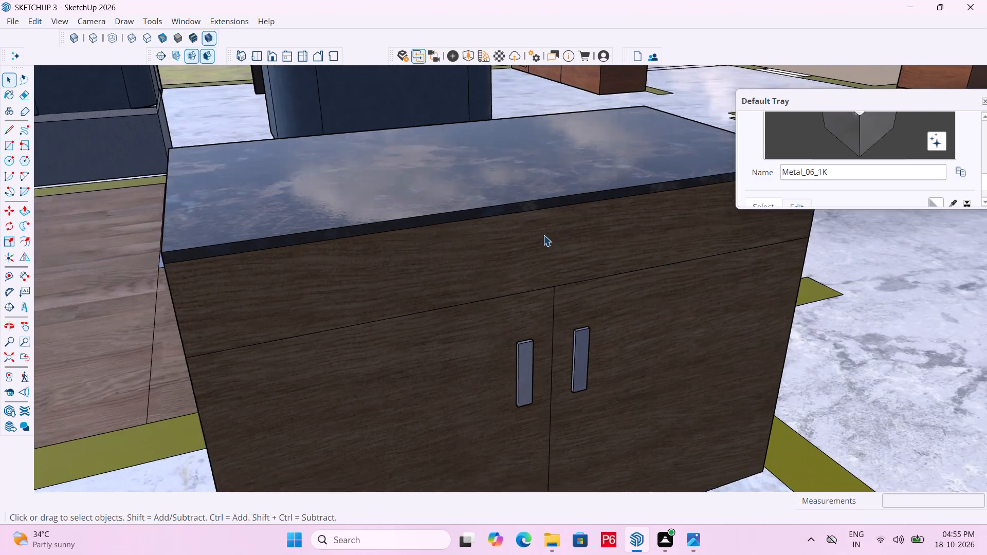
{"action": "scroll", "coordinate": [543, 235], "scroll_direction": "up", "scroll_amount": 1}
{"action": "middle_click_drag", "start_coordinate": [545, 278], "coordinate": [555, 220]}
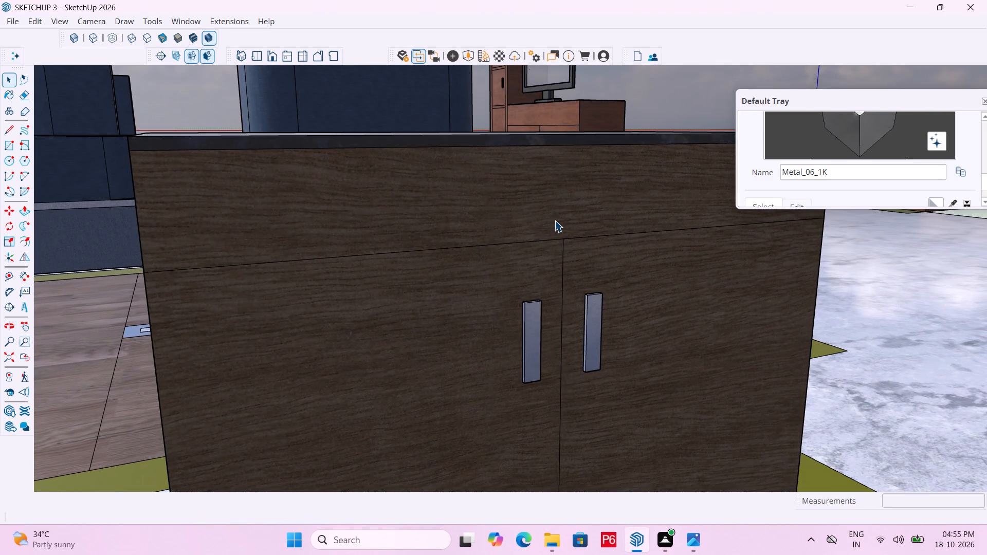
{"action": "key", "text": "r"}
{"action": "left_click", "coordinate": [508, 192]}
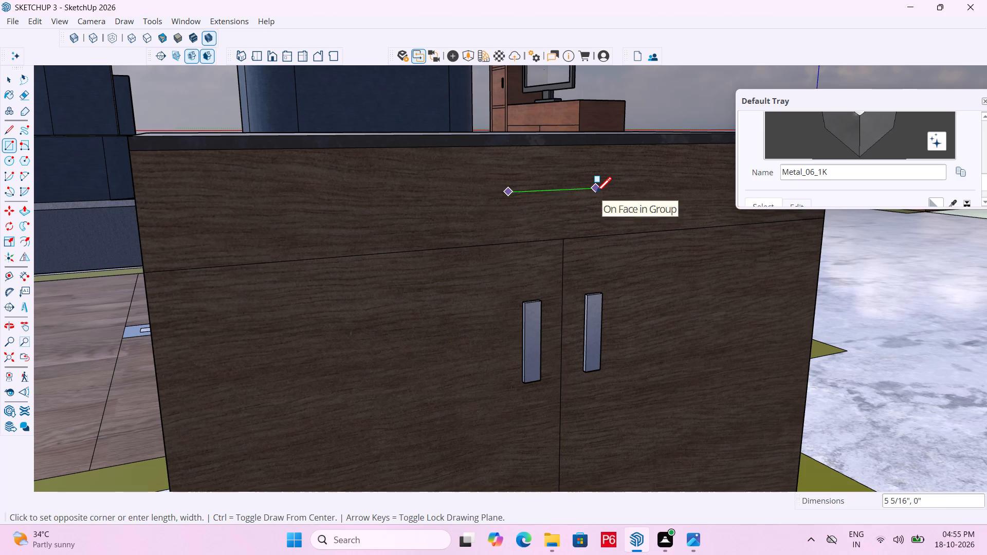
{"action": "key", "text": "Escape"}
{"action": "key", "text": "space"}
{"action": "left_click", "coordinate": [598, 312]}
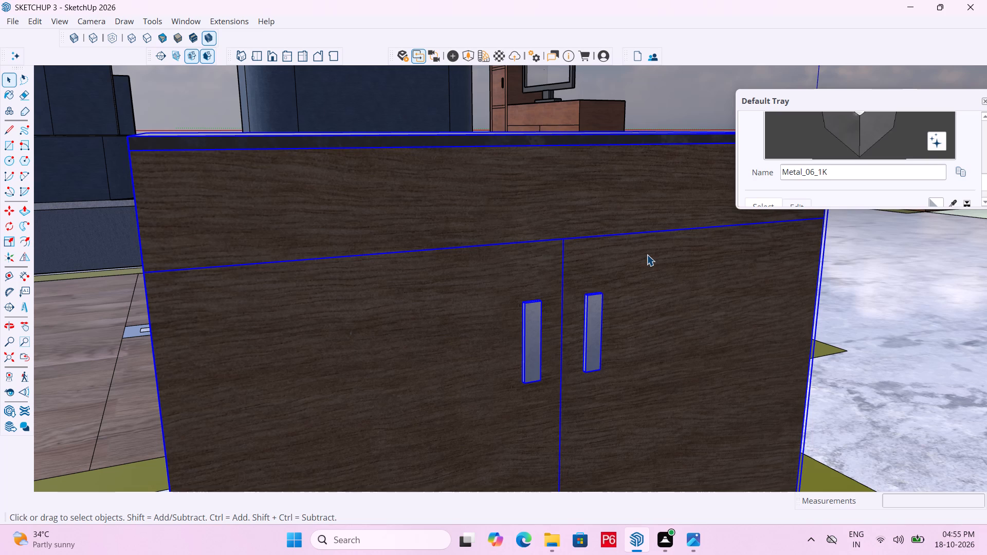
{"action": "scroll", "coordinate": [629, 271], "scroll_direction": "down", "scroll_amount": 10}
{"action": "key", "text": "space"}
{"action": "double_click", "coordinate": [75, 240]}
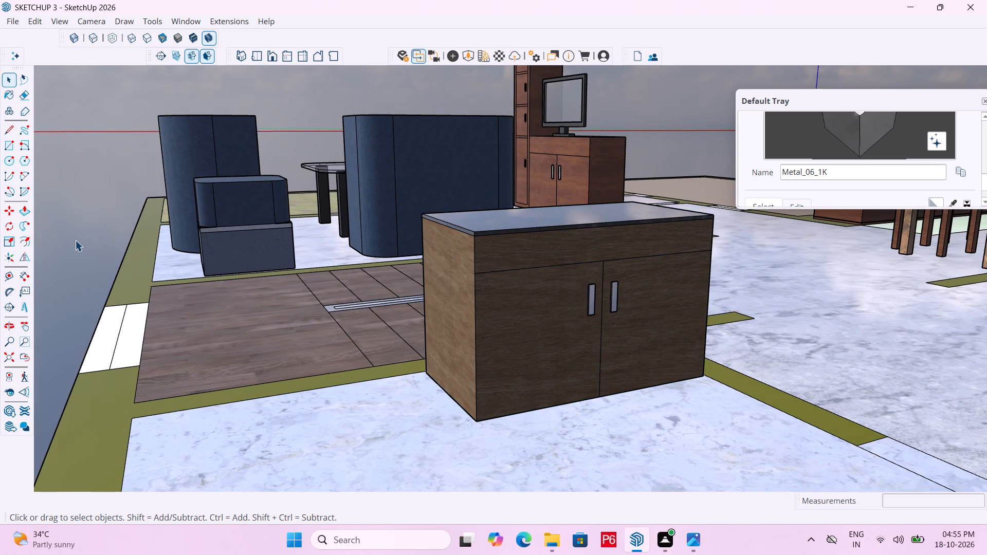
Save the model with nothing selected.
{"action": "key", "text": "ctrl+s"}
{"action": "key", "text": "ctrl+s"}
{"action": "key", "text": "ctrl+s"}
{"action": "key", "text": "ctrl+s"}
{"action": "key", "text": "ctrl+s"}
{"action": "key", "text": "ctrl+s"}
Inside the cabinet group, copy the newer door handle about 9 1/4" onto the front panel above the split between the doors.
{"action": "middle_click_drag", "start_coordinate": [393, 209], "coordinate": [218, 228]}
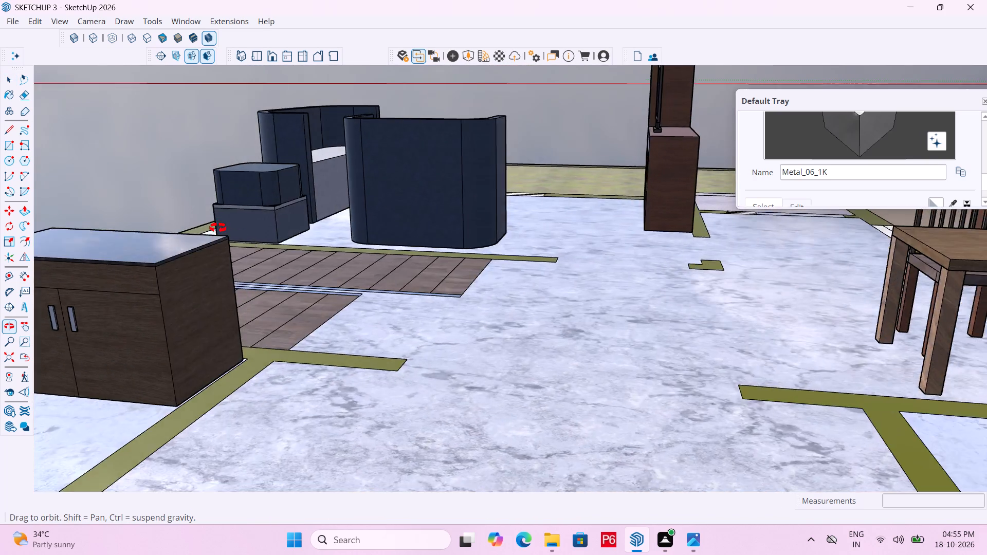
{"action": "middle_click_drag", "start_coordinate": [218, 228], "coordinate": [369, 248]}
{"action": "scroll", "coordinate": [391, 168], "scroll_direction": "down", "scroll_amount": 2}
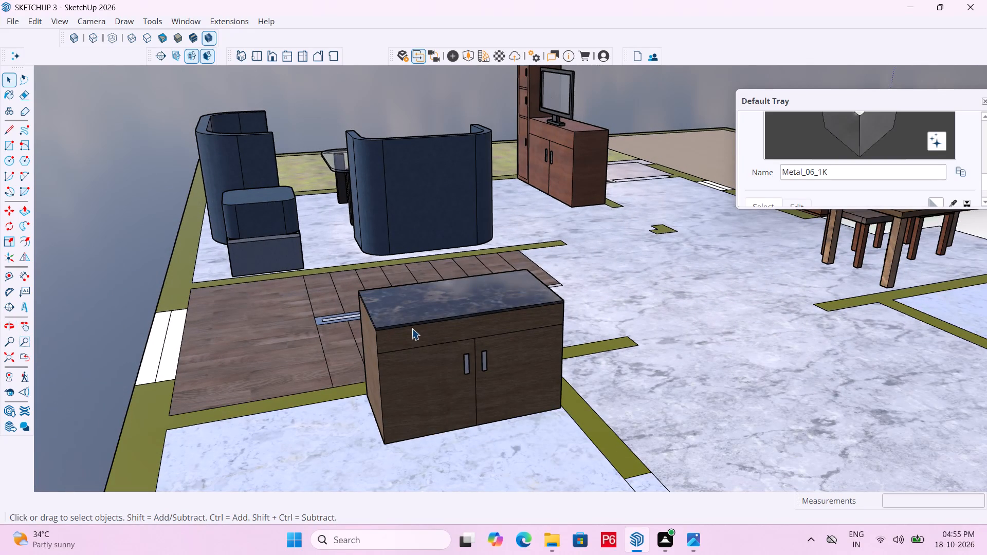
{"action": "scroll", "coordinate": [500, 361], "scroll_direction": "up", "scroll_amount": 4}
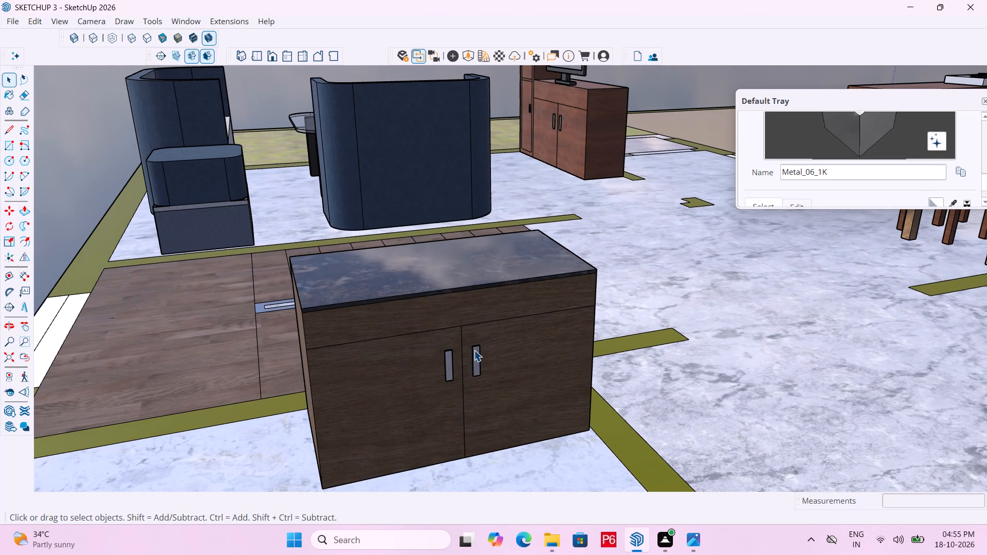
{"action": "scroll", "coordinate": [460, 360], "scroll_direction": "up", "scroll_amount": 6}
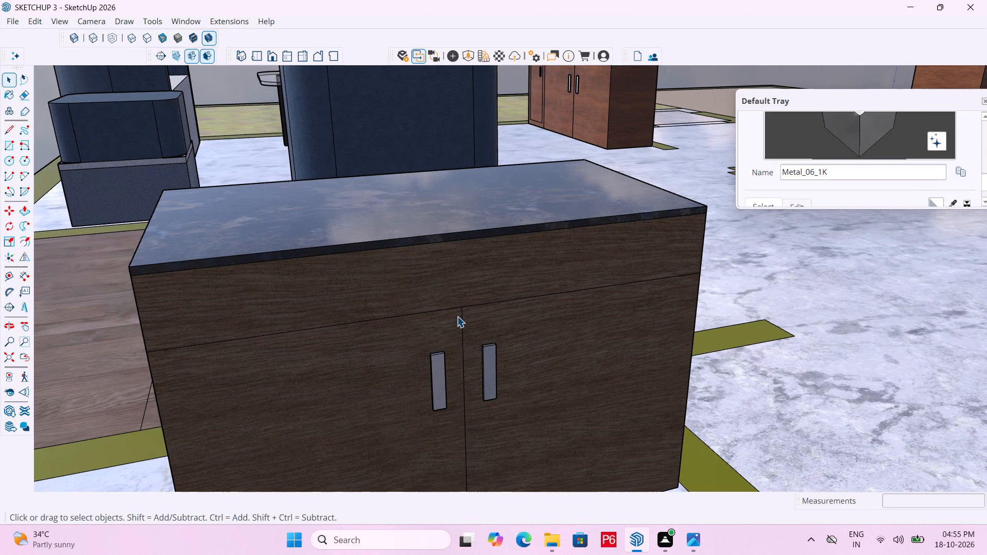
{"action": "triple_click", "coordinate": [487, 354]}
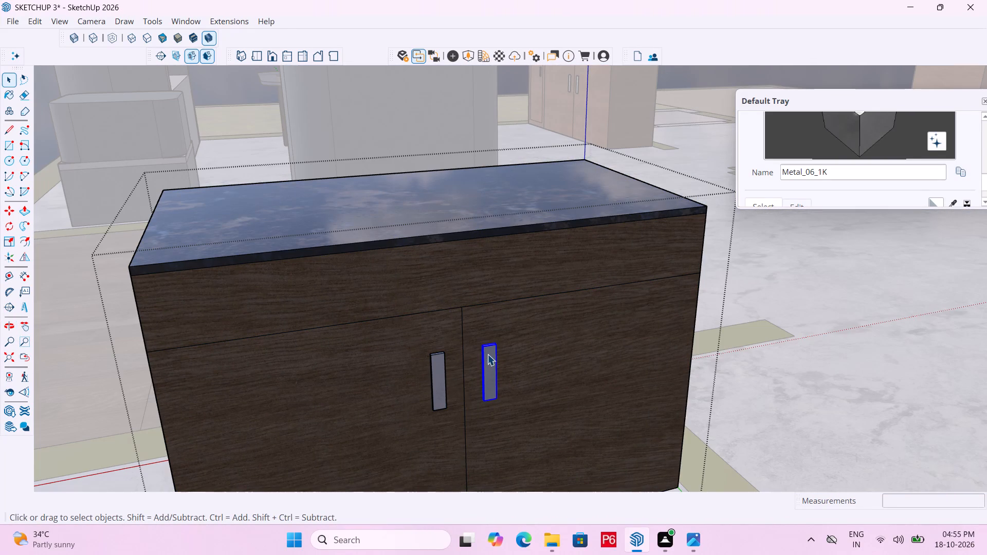
{"action": "middle_click_drag", "start_coordinate": [522, 431], "coordinate": [86, 383]}
{"action": "scroll", "coordinate": [505, 428], "scroll_direction": "up", "scroll_amount": 1}
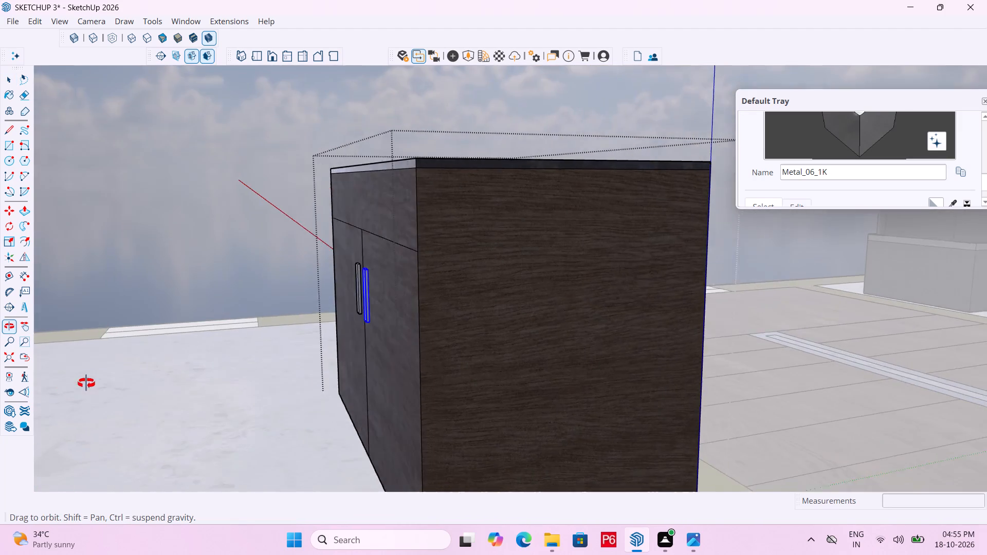
{"action": "middle_click_drag", "start_coordinate": [86, 383], "coordinate": [173, 383]}
{"action": "scroll", "coordinate": [375, 289], "scroll_direction": "up", "scroll_amount": 11}
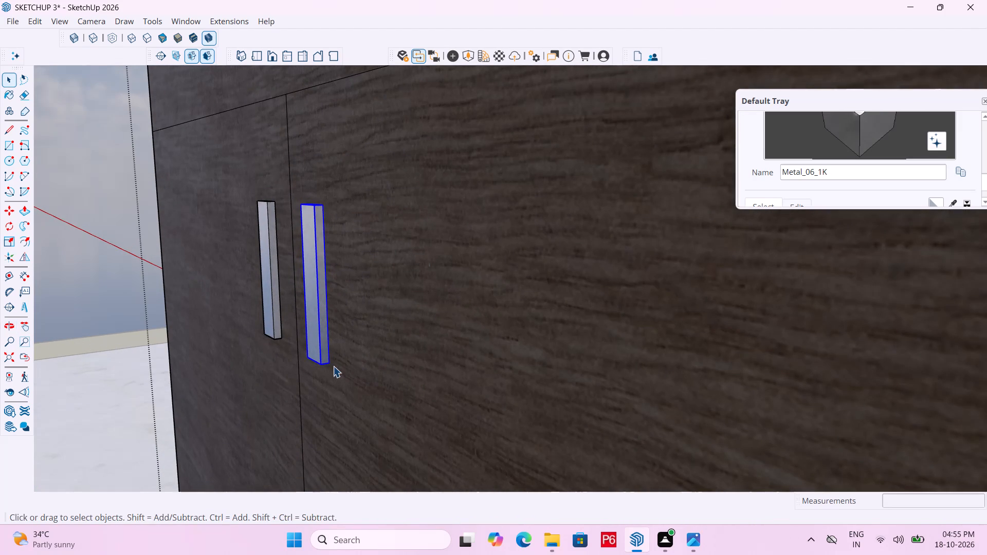
{"action": "key", "text": "m"}
{"action": "left_click", "coordinate": [336, 371]}
{"action": "scroll", "coordinate": [343, 260], "scroll_direction": "down", "scroll_amount": 3}
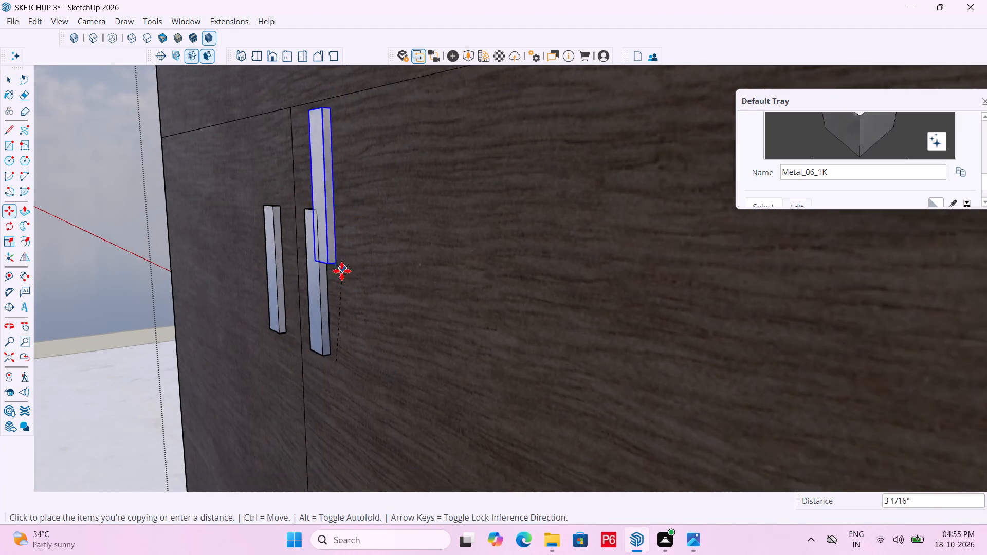
{"action": "scroll", "coordinate": [342, 271], "scroll_direction": "down", "scroll_amount": 9}
{"action": "scroll", "coordinate": [357, 187], "scroll_direction": "up", "scroll_amount": 6}
{"action": "middle_click_drag", "start_coordinate": [263, 254], "coordinate": [399, 240]}
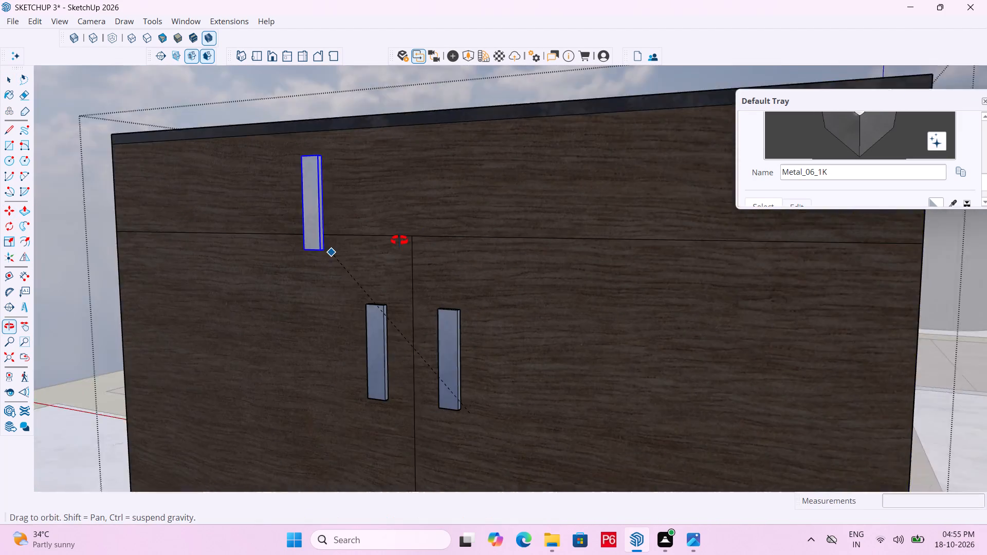
{"action": "middle_click_drag", "start_coordinate": [399, 240], "coordinate": [473, 276]}
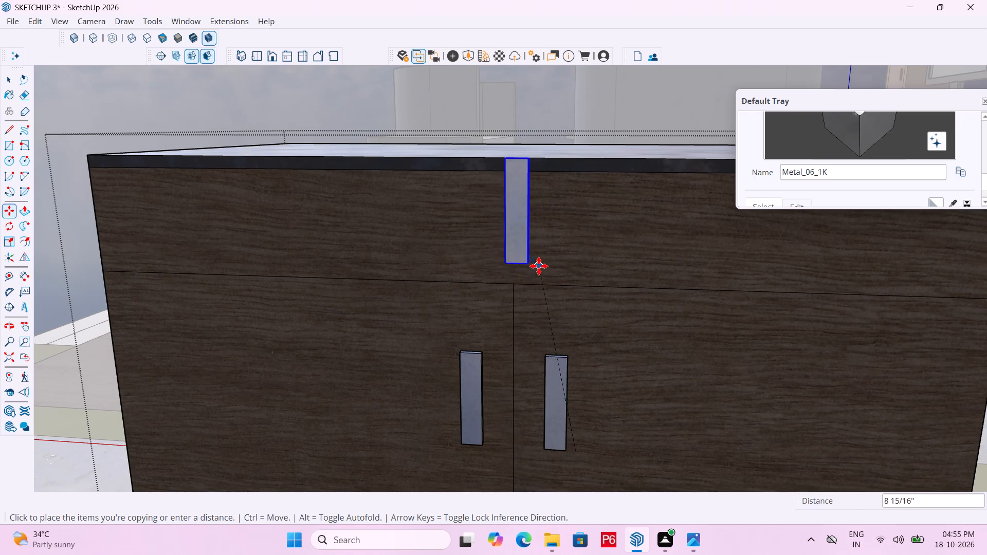
{"action": "middle_click_drag", "start_coordinate": [539, 266], "coordinate": [437, 268]}
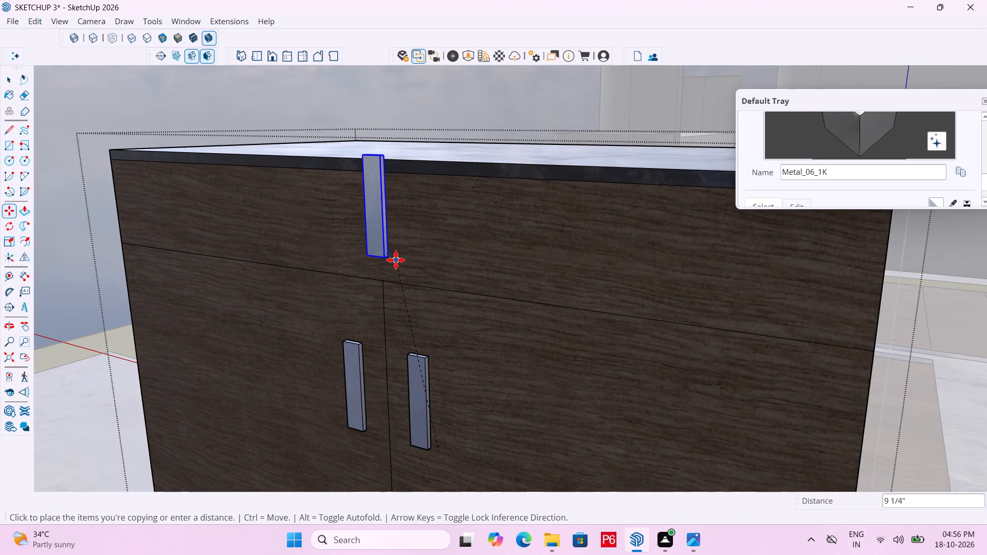
{"action": "double_click", "coordinate": [400, 262]}
{"action": "middle_click_drag", "start_coordinate": [364, 279], "coordinate": [456, 290]}
{"action": "key", "text": "Escape"}
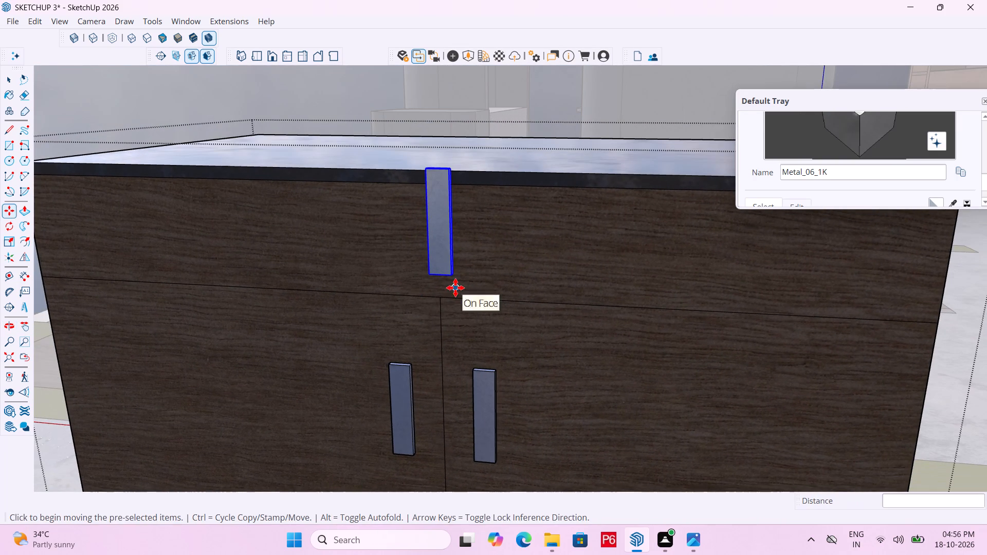
Save the model with the third handle on the cabinet's upper front panel.
{"action": "key", "text": "r"}
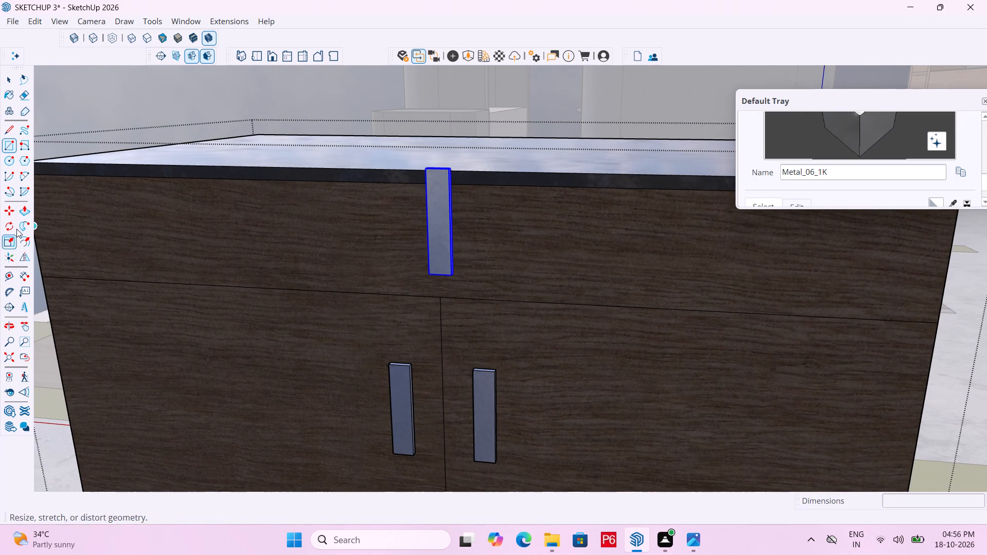
{"action": "key", "text": "ctrl+s"}
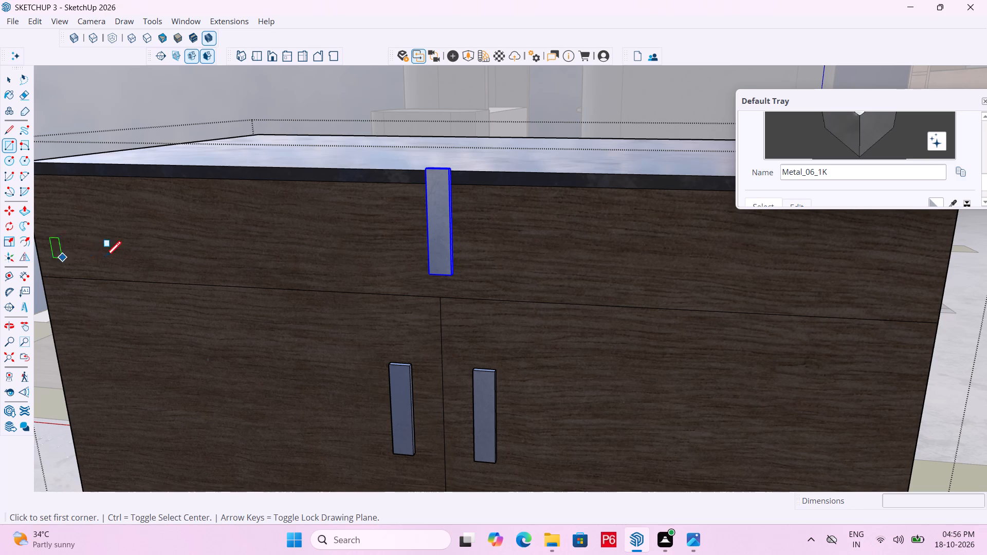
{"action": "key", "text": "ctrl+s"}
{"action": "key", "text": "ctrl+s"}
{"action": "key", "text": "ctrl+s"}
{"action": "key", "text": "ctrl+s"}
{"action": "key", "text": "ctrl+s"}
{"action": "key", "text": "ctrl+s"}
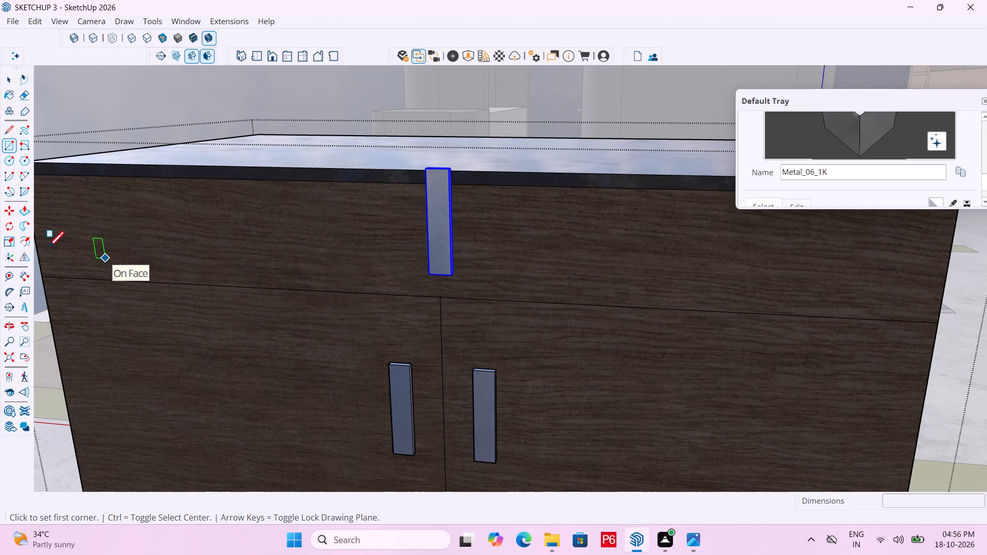
Rotate the upper front panel's handle 90° about its lower corner so it lies horizontal, and save the model.
{"action": "left_click", "coordinate": [11, 226]}
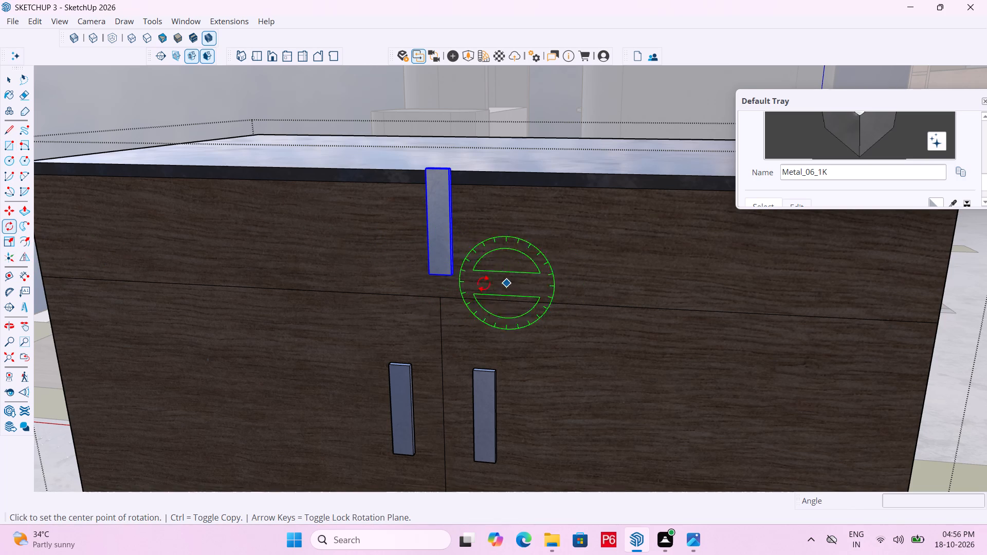
{"action": "left_click", "coordinate": [452, 274]}
{"action": "left_click", "coordinate": [549, 274]}
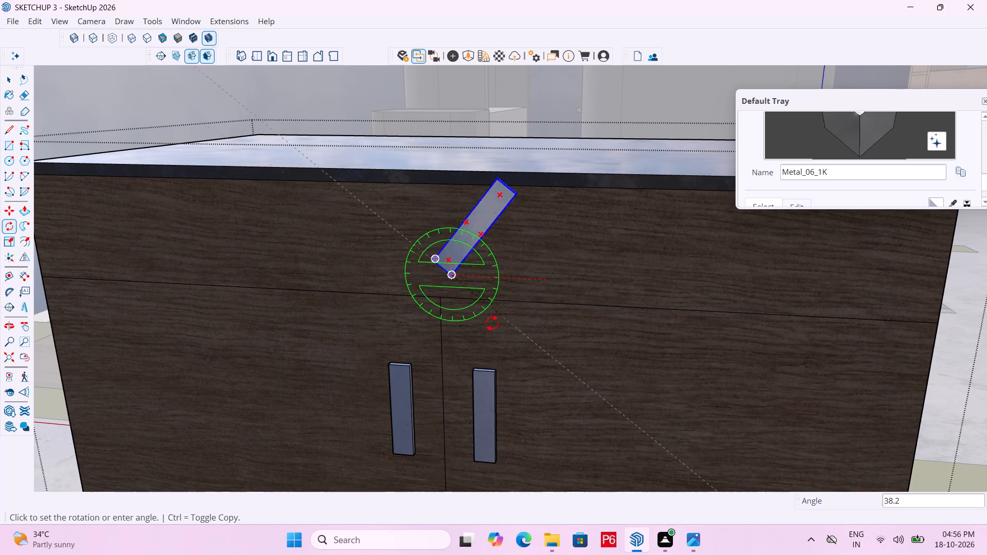
{"action": "left_click", "coordinate": [460, 391]}
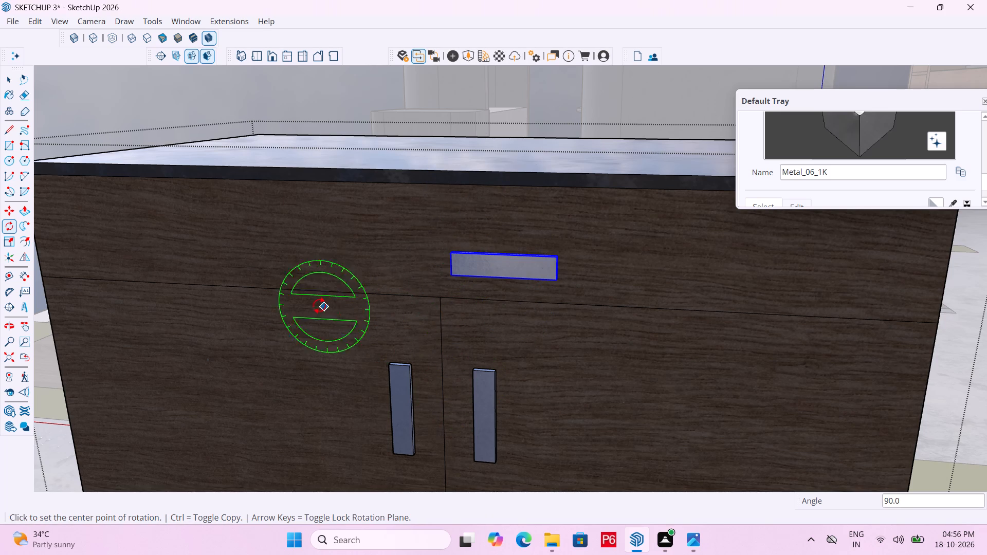
{"action": "key", "text": "ctrl+s"}
{"action": "key", "text": "ctrl+s"}
{"action": "key", "text": "ctrl+s"}
{"action": "key", "text": "ctrl+s"}
{"action": "key", "text": "ctrl+s"}
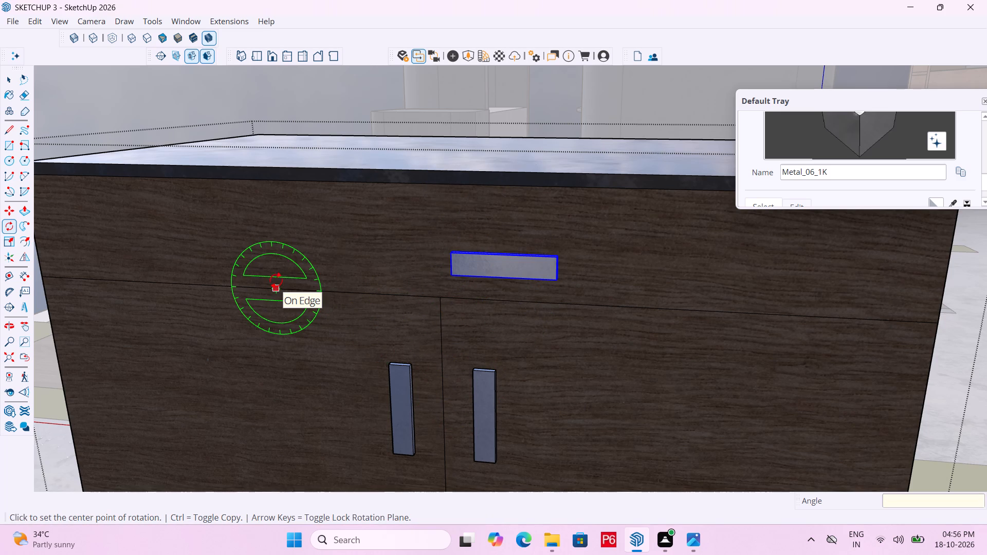
Leave the cabinet group.
{"action": "scroll", "coordinate": [405, 277], "scroll_direction": "down", "scroll_amount": 4}
{"action": "key", "text": "Escape"}
{"action": "scroll", "coordinate": [404, 283], "scroll_direction": "down", "scroll_amount": 4}
{"action": "key", "text": "space"}
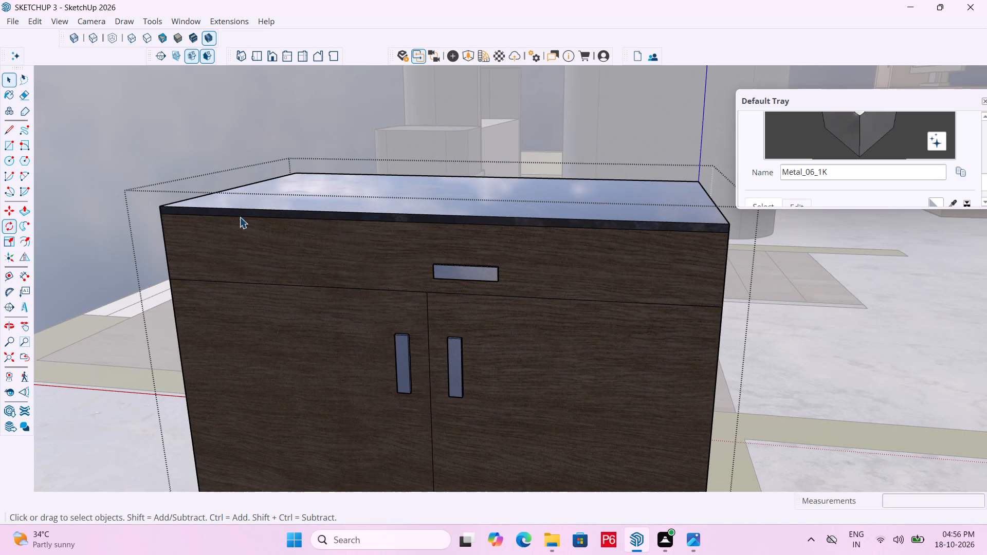
{"action": "double_click", "coordinate": [148, 139]}
Reopen the cabinet group and move the horizontal handle sideways across the upper front panel, over the split between the doors.
{"action": "scroll", "coordinate": [498, 269], "scroll_direction": "up", "scroll_amount": 5}
{"action": "left_click", "coordinate": [493, 277]}
{"action": "middle_click_drag", "start_coordinate": [536, 284], "coordinate": [473, 284]}
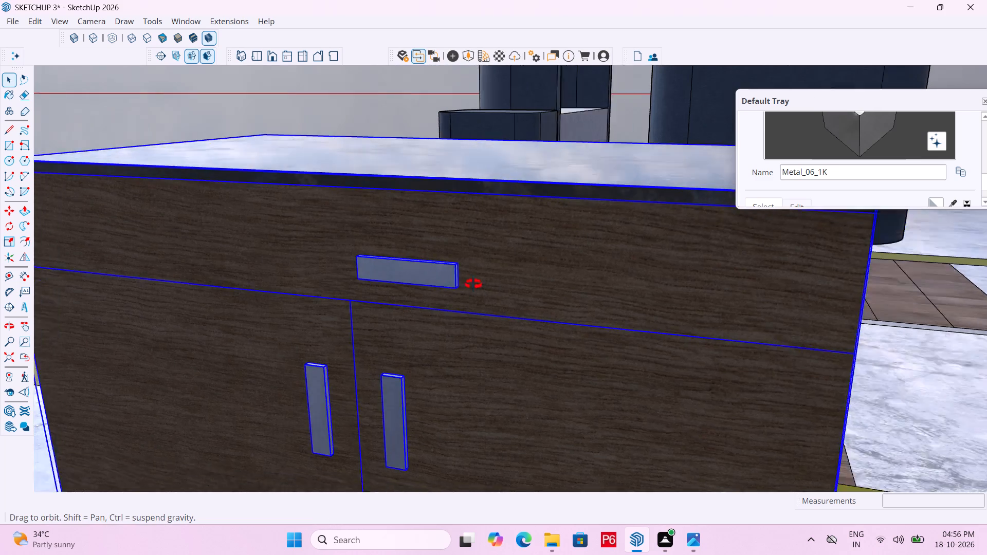
{"action": "middle_click_drag", "start_coordinate": [473, 284], "coordinate": [425, 285]}
{"action": "double_click", "coordinate": [387, 274]}
{"action": "scroll", "coordinate": [377, 278], "scroll_direction": "up", "scroll_amount": 4}
{"action": "left_click", "coordinate": [390, 273]}
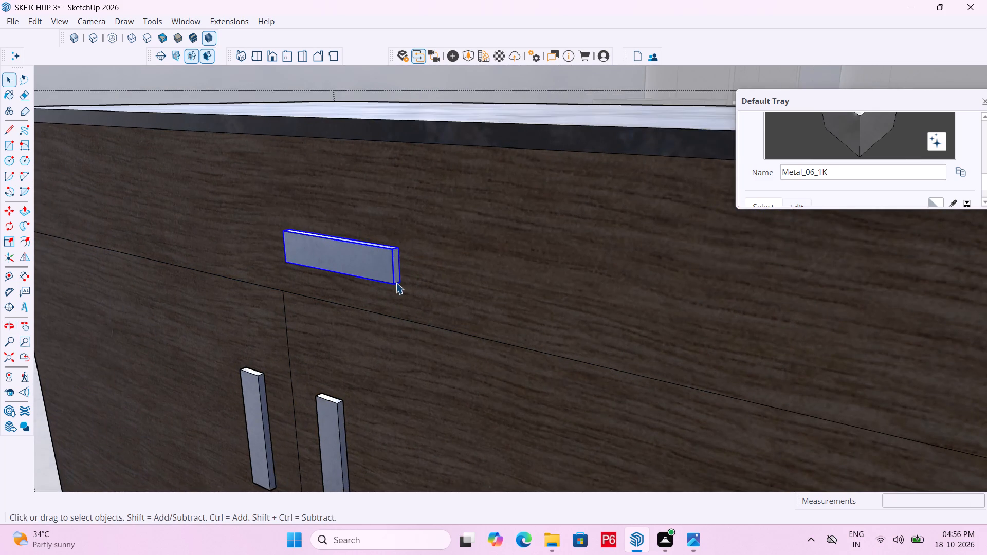
{"action": "scroll", "coordinate": [396, 283], "scroll_direction": "up", "scroll_amount": 4}
{"action": "key", "text": "m"}
{"action": "left_click", "coordinate": [408, 283]}
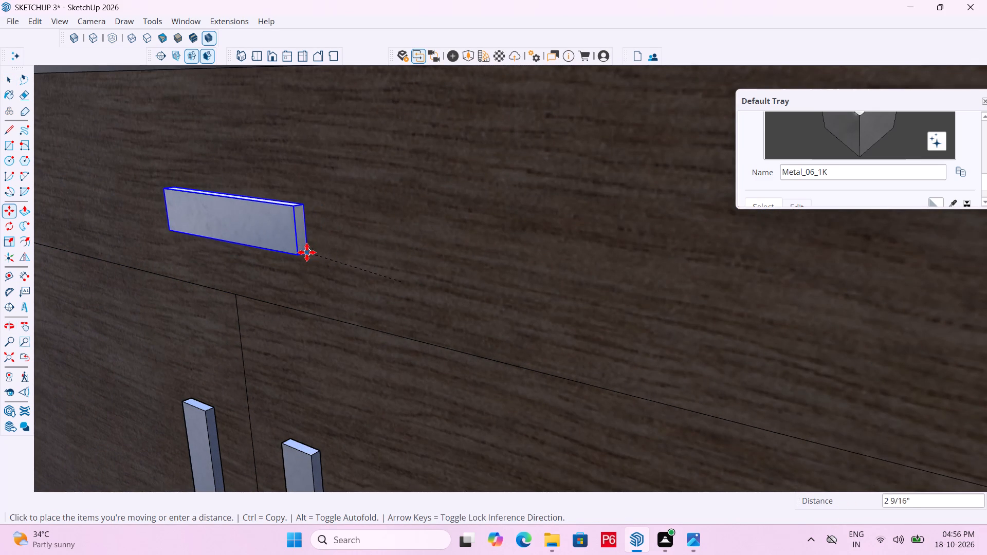
{"action": "left_click", "coordinate": [317, 230]}
Move the horizontal handle about 1 7/16" further across the upper front panel in the same direction.
{"action": "scroll", "coordinate": [461, 139], "scroll_direction": "down", "scroll_amount": 5}
{"action": "middle_click_drag", "start_coordinate": [378, 238], "coordinate": [513, 221]}
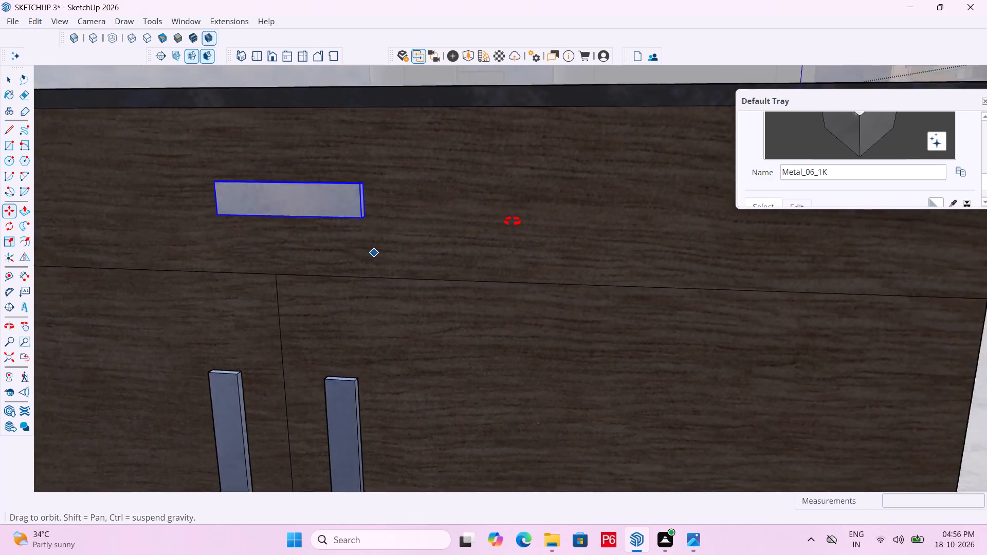
{"action": "middle_click_drag", "start_coordinate": [513, 221], "coordinate": [460, 239]}
{"action": "scroll", "coordinate": [448, 243], "scroll_direction": "down", "scroll_amount": 8}
{"action": "middle_click_drag", "start_coordinate": [532, 244], "coordinate": [349, 241]}
{"action": "scroll", "coordinate": [536, 242], "scroll_direction": "up", "scroll_amount": 1}
{"action": "scroll", "coordinate": [349, 241], "scroll_direction": "up", "scroll_amount": 2}
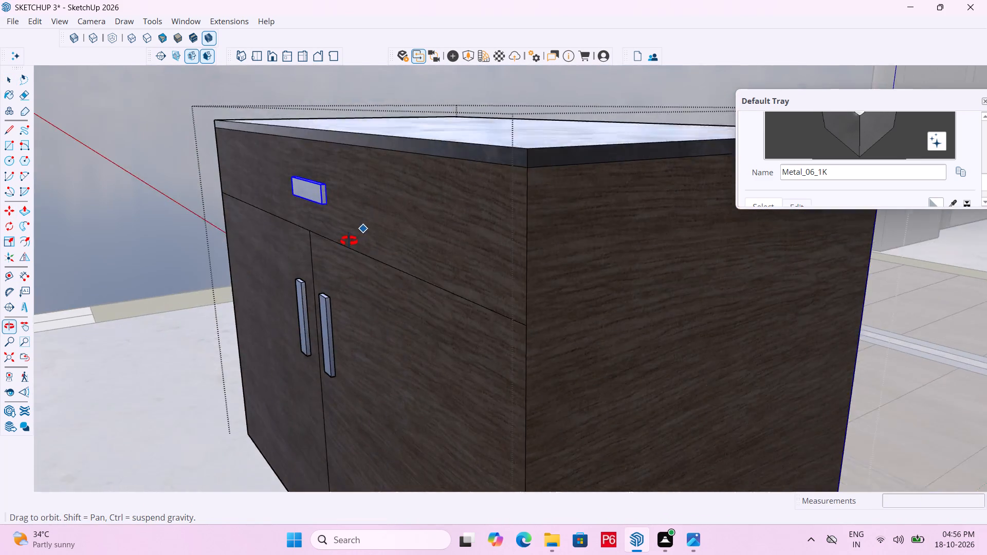
{"action": "middle_click_drag", "start_coordinate": [349, 241], "coordinate": [349, 234]}
{"action": "scroll", "coordinate": [349, 241], "scroll_direction": "up", "scroll_amount": 11}
{"action": "left_click", "coordinate": [335, 193]}
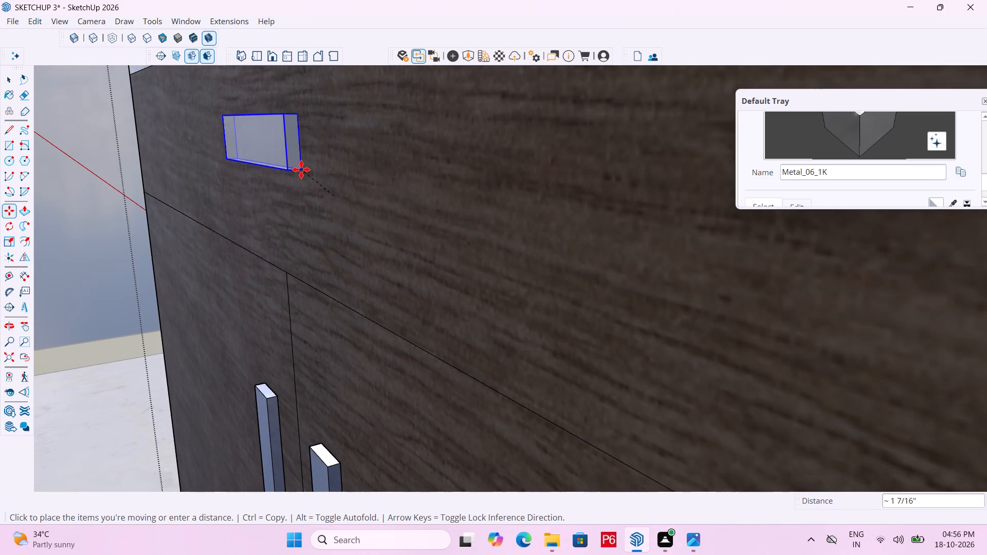
{"action": "left_click", "coordinate": [301, 170]}
Move the horizontal handle slightly more than 1 1/8" back the other way along the upper front panel.
{"action": "scroll", "coordinate": [417, 196], "scroll_direction": "down", "scroll_amount": 4}
{"action": "middle_click_drag", "start_coordinate": [425, 214], "coordinate": [734, 170]}
{"action": "scroll", "coordinate": [718, 180], "scroll_direction": "down", "scroll_amount": 13}
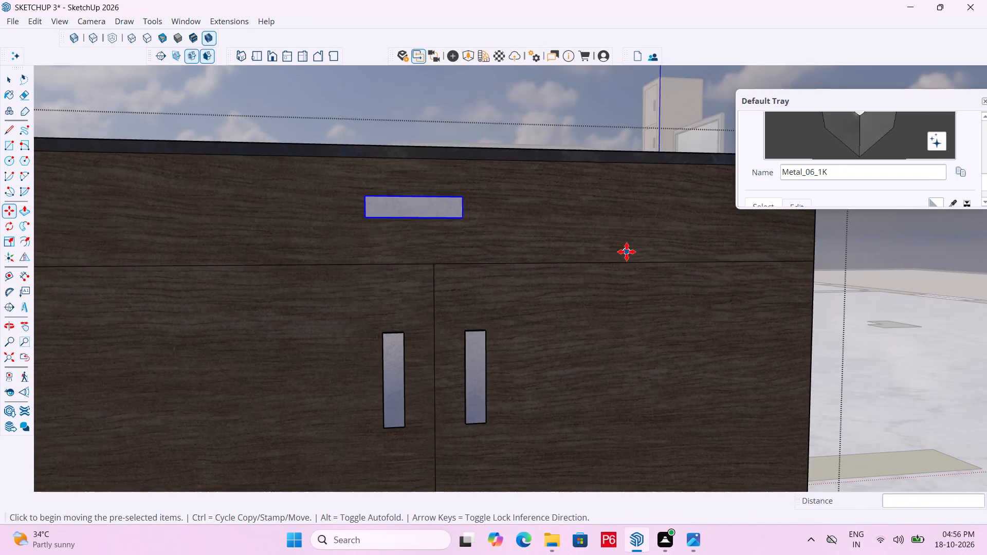
{"action": "middle_click_drag", "start_coordinate": [451, 251], "coordinate": [179, 266]}
{"action": "scroll", "coordinate": [230, 243], "scroll_direction": "up", "scroll_amount": 11}
{"action": "left_click", "coordinate": [323, 220]}
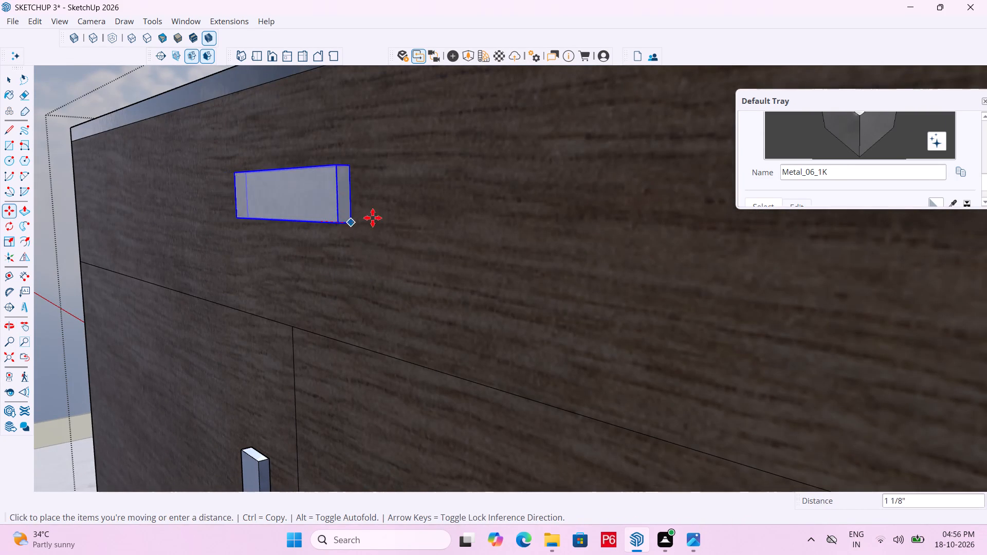
{"action": "left_click", "coordinate": [384, 220]}
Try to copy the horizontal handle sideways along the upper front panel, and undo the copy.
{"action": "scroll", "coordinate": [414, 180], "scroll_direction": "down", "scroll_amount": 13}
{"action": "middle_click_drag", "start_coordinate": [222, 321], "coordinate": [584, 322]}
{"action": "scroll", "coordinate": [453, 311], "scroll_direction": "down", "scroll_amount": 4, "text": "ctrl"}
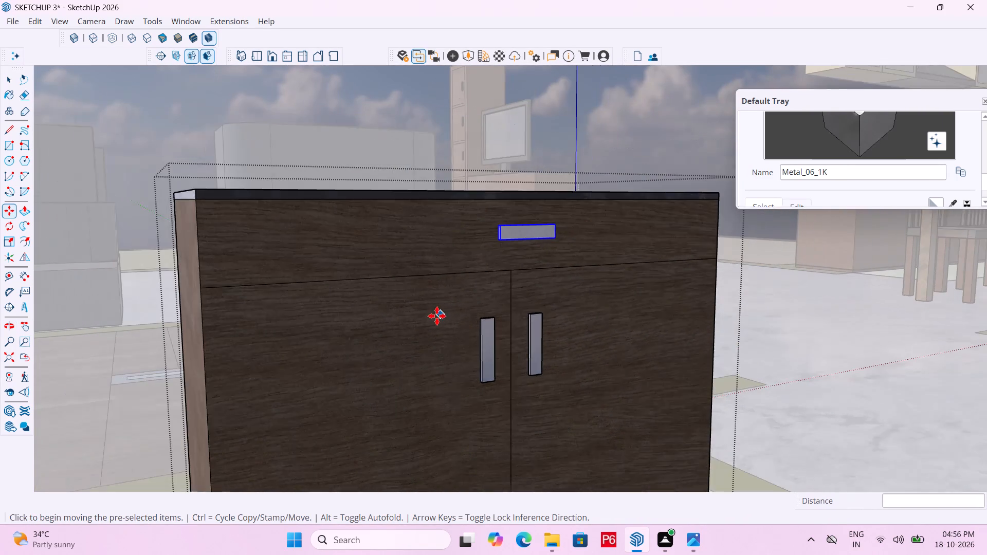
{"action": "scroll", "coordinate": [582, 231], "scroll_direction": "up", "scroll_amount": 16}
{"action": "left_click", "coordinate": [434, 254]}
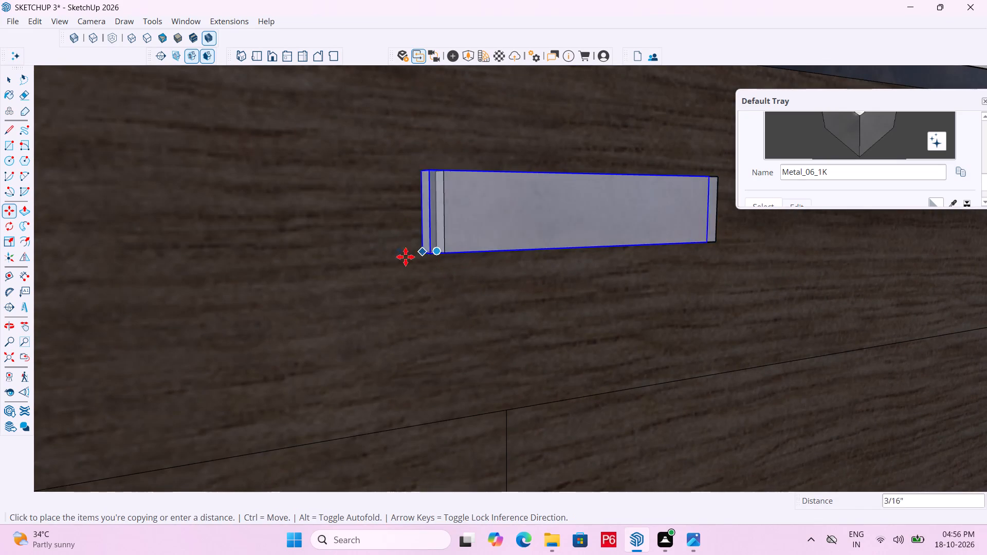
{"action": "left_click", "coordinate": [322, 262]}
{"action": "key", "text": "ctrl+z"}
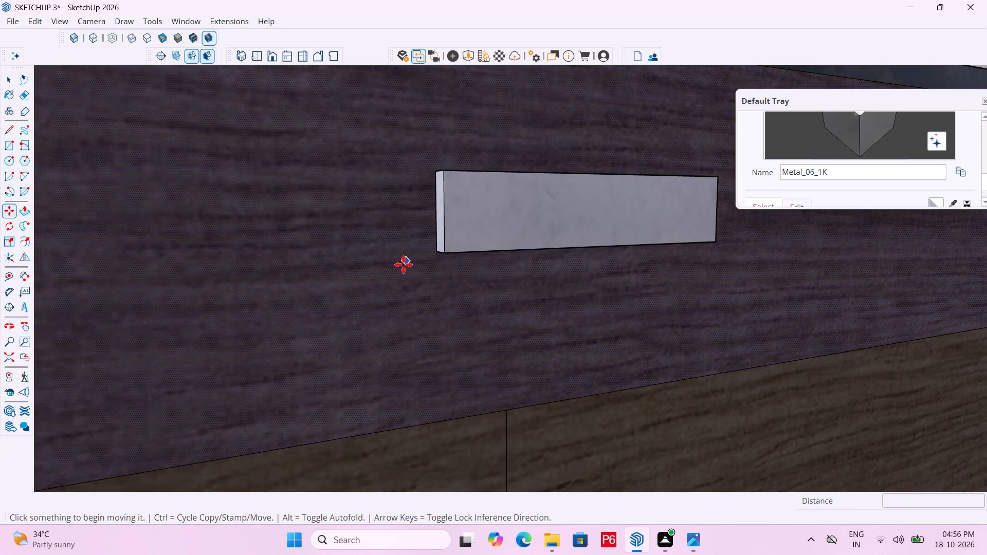
Move the horizontal handle about 1 7/16" sideways to center it above the split between the doors, and save the model.
{"action": "left_click", "coordinate": [436, 253]}
{"action": "left_click", "coordinate": [321, 263]}
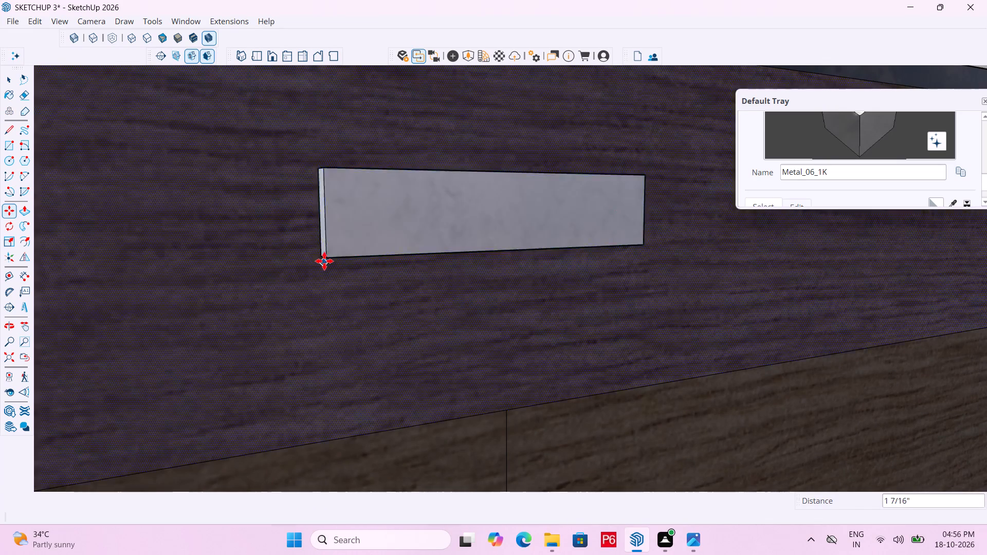
{"action": "scroll", "coordinate": [491, 173], "scroll_direction": "down", "scroll_amount": 12}
{"action": "key", "text": "ctrl+s"}
{"action": "key", "text": "ctrl+s"}
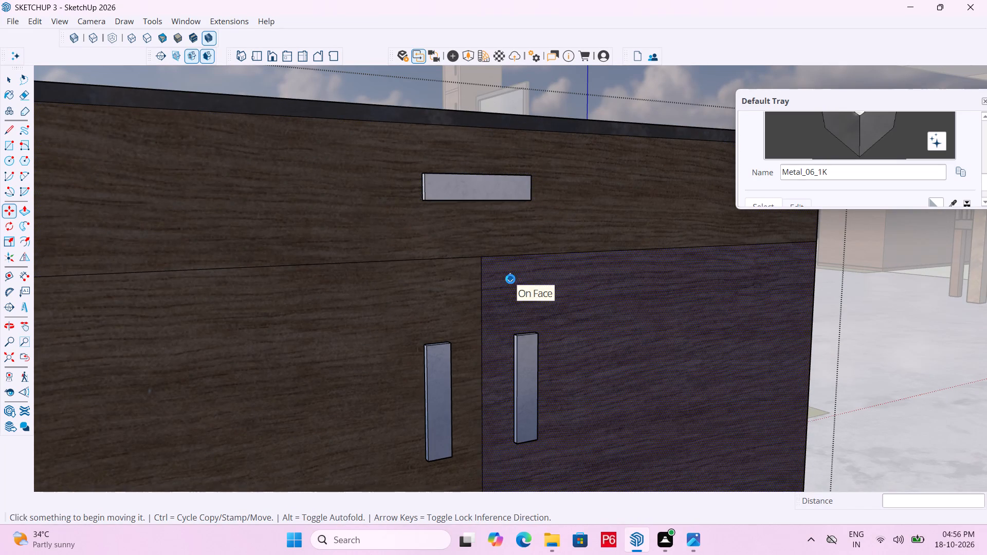
{"action": "key", "text": "ctrl+s"}
{"action": "key", "text": "ctrl+s"}
{"action": "key", "text": "ctrl+s"}
{"action": "key", "text": "ctrl+s"}
{"action": "key", "text": "ctrl+s"}
{"action": "key", "text": "ctrl+s"}
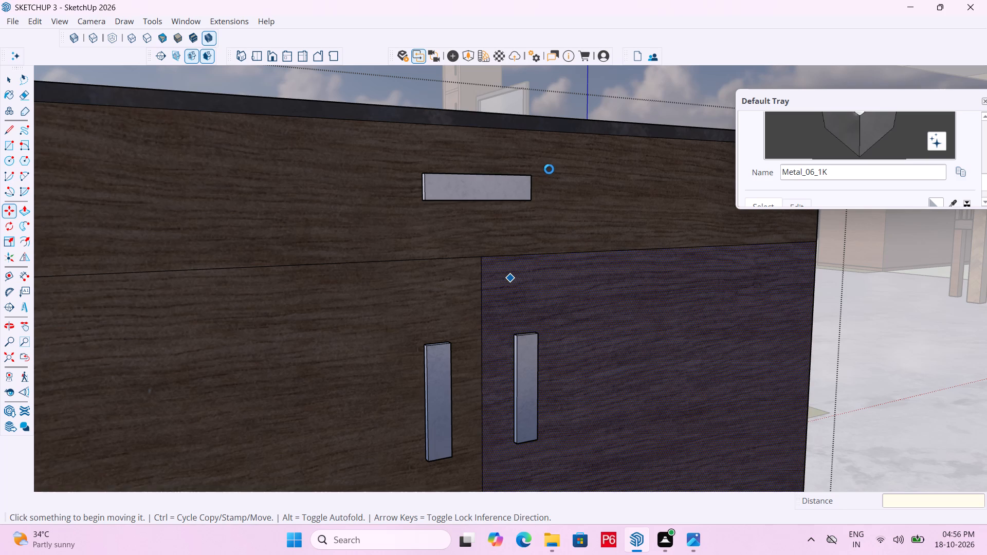
Leave the cabinet group and save the model with all three handles in place.
{"action": "key", "text": "space"}
{"action": "scroll", "coordinate": [552, 170], "scroll_direction": "down", "scroll_amount": 4}
{"action": "scroll", "coordinate": [610, 177], "scroll_direction": "down", "scroll_amount": 11}
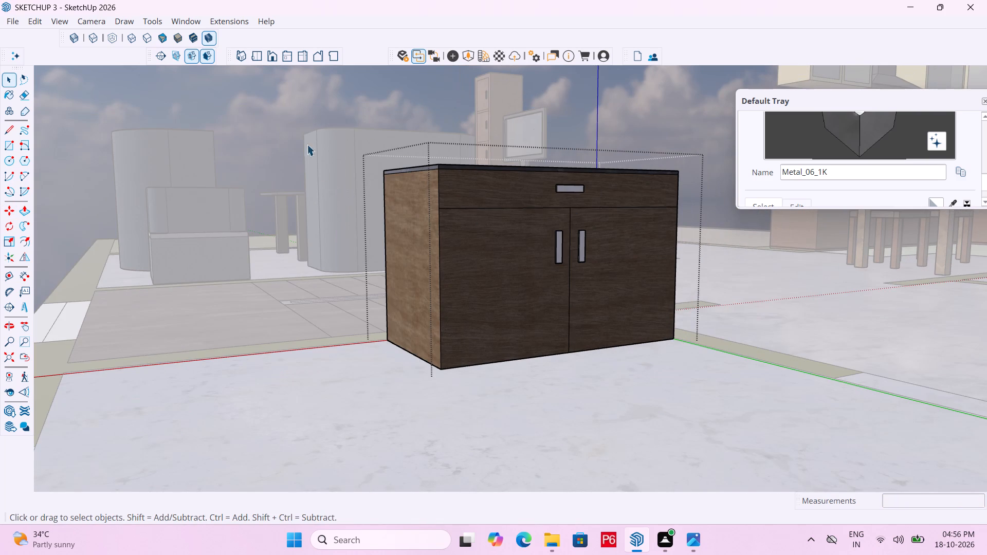
{"action": "triple_click", "coordinate": [305, 90]}
{"action": "middle_click_drag", "start_coordinate": [485, 176], "coordinate": [445, 266]}
{"action": "scroll", "coordinate": [481, 199], "scroll_direction": "down", "scroll_amount": 1}
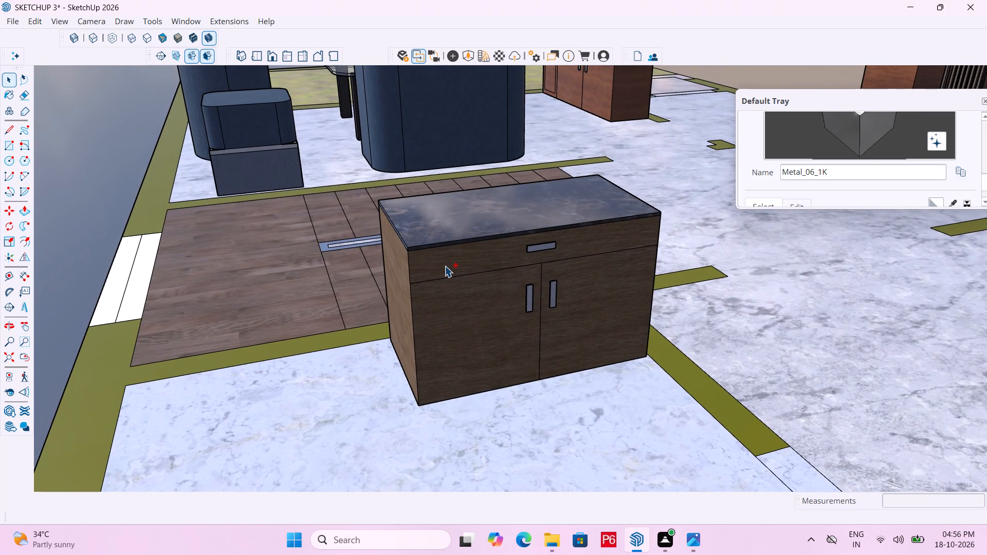
{"action": "key", "text": "ctrl+s"}
{"action": "key", "text": "ctrl+s"}
{"action": "key", "text": "ctrl+s"}
{"action": "key", "text": "ctrl+s"}
{"action": "key", "text": "ctrl+s"}
{"action": "key", "text": "ctrl+s"}
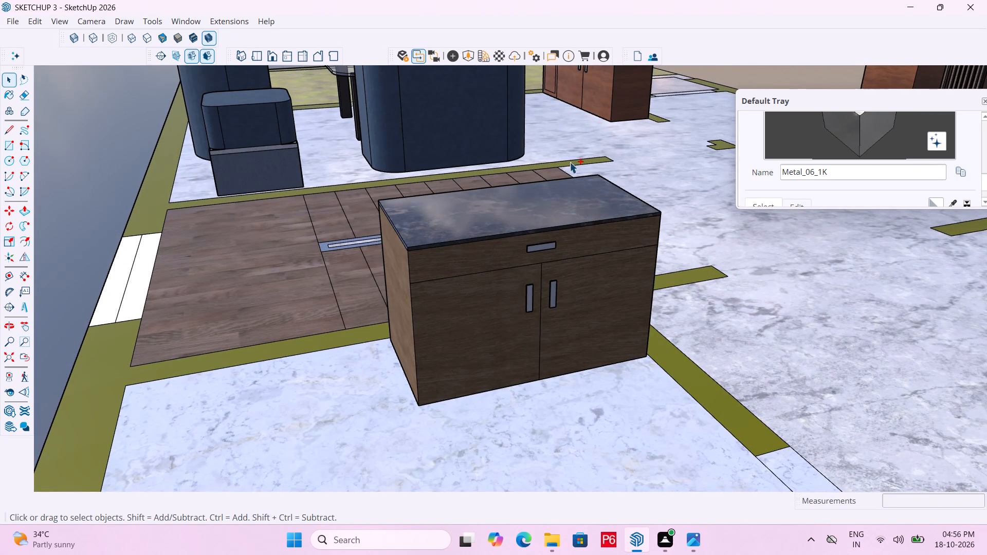
Open the cabinet group for editing, with its marble top face selected and the Rectangle tool active.
{"action": "middle_click_drag", "start_coordinate": [568, 176], "coordinate": [431, 268]}
{"action": "middle_click_drag", "start_coordinate": [375, 313], "coordinate": [557, 281]}
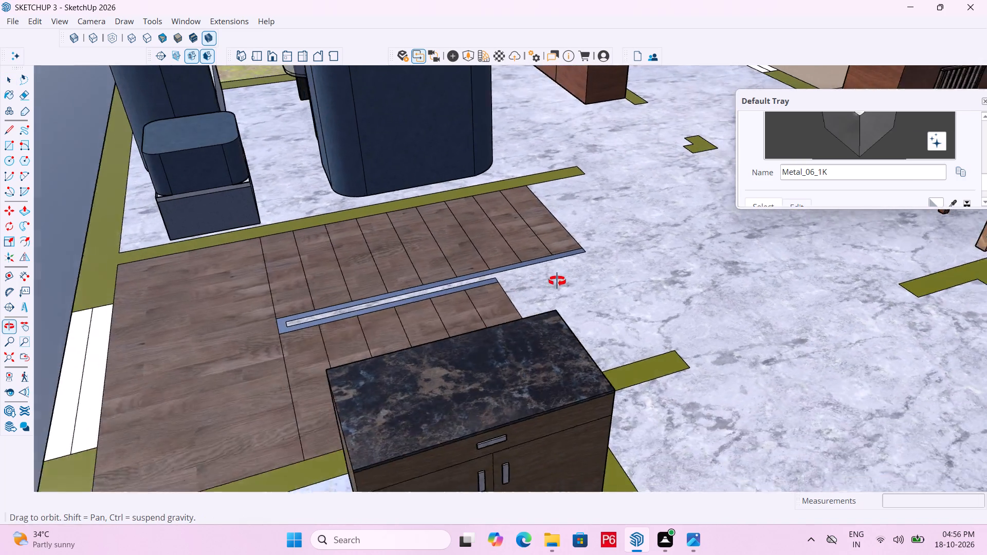
{"action": "middle_click_drag", "start_coordinate": [557, 281], "coordinate": [591, 274]}
{"action": "scroll", "coordinate": [394, 253], "scroll_direction": "down", "scroll_amount": 5}
{"action": "middle_click_drag", "start_coordinate": [513, 307], "coordinate": [416, 387]}
{"action": "scroll", "coordinate": [368, 382], "scroll_direction": "up", "scroll_amount": 5}
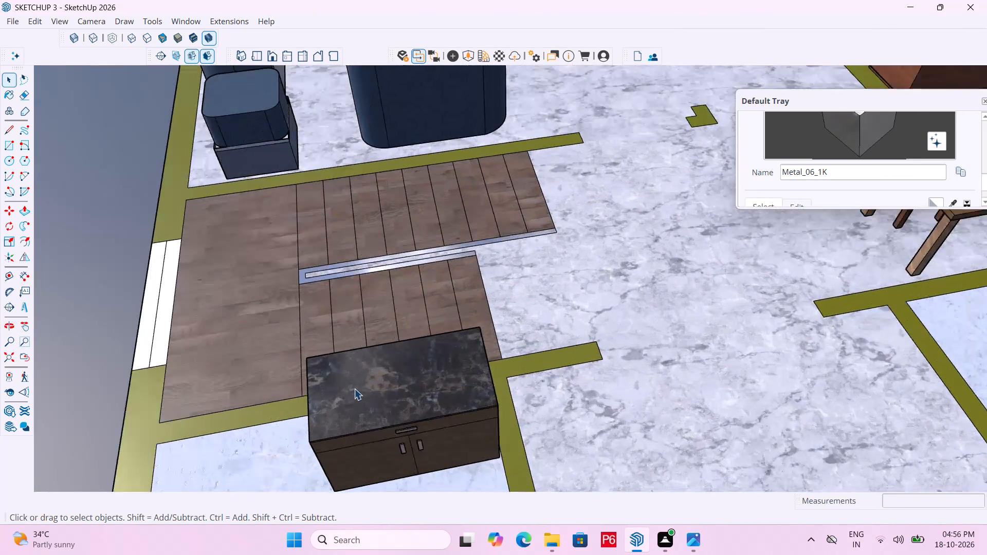
{"action": "scroll", "coordinate": [354, 388], "scroll_direction": "up", "scroll_amount": 4}
{"action": "left_click", "coordinate": [393, 378]}
{"action": "double_click", "coordinate": [393, 378]}
{"action": "left_click", "coordinate": [379, 370]}
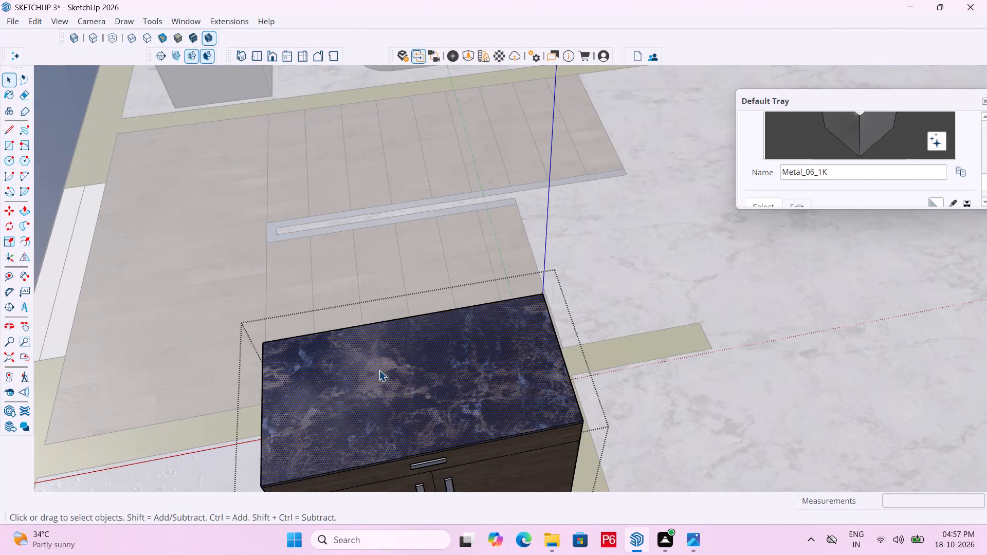
{"action": "left_click", "coordinate": [379, 370]}
{"action": "key", "text": "r"}
{"action": "scroll", "coordinate": [365, 392], "scroll_direction": "up", "scroll_amount": 5}
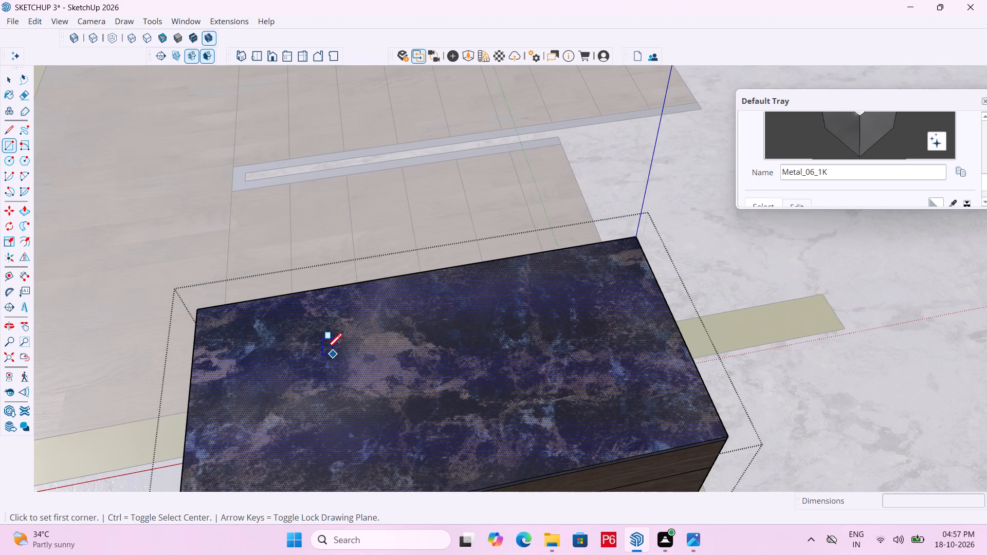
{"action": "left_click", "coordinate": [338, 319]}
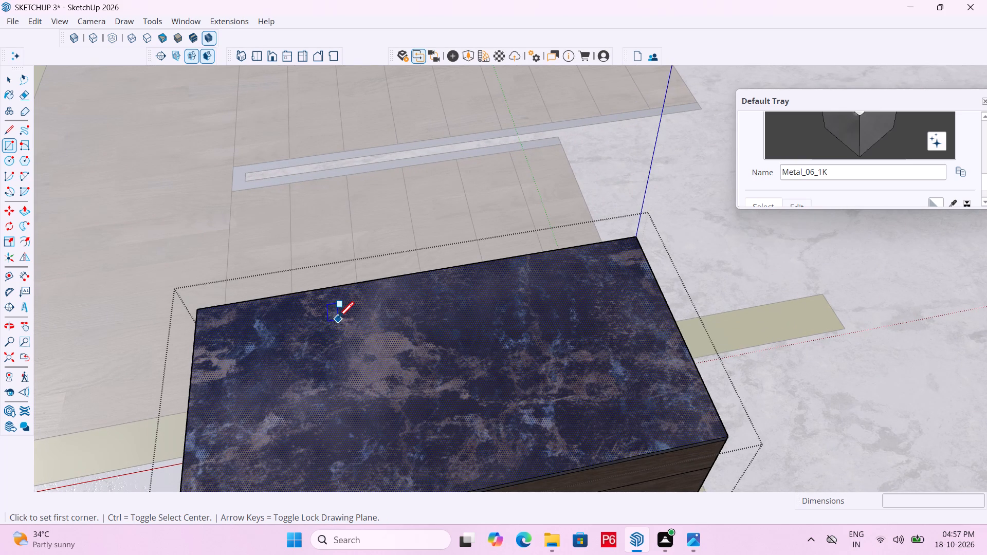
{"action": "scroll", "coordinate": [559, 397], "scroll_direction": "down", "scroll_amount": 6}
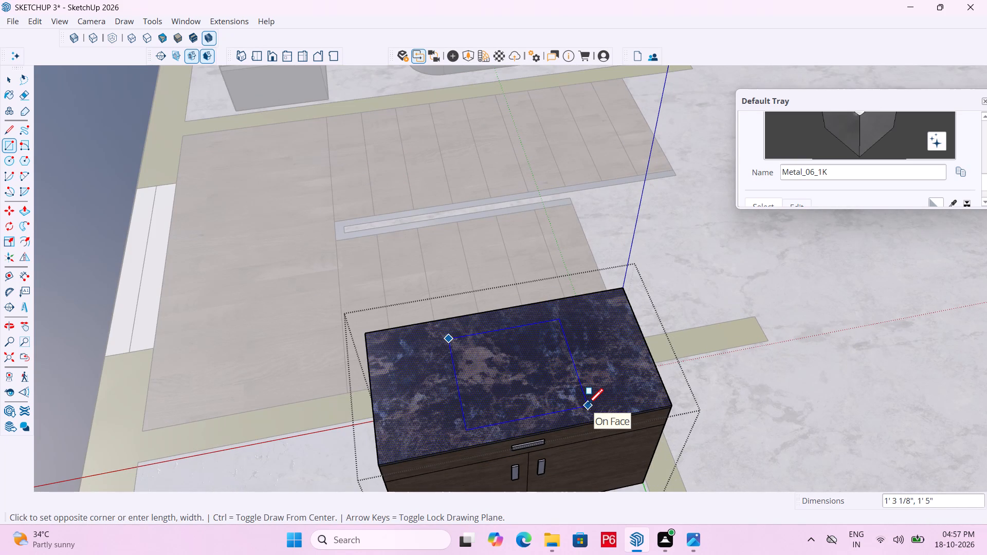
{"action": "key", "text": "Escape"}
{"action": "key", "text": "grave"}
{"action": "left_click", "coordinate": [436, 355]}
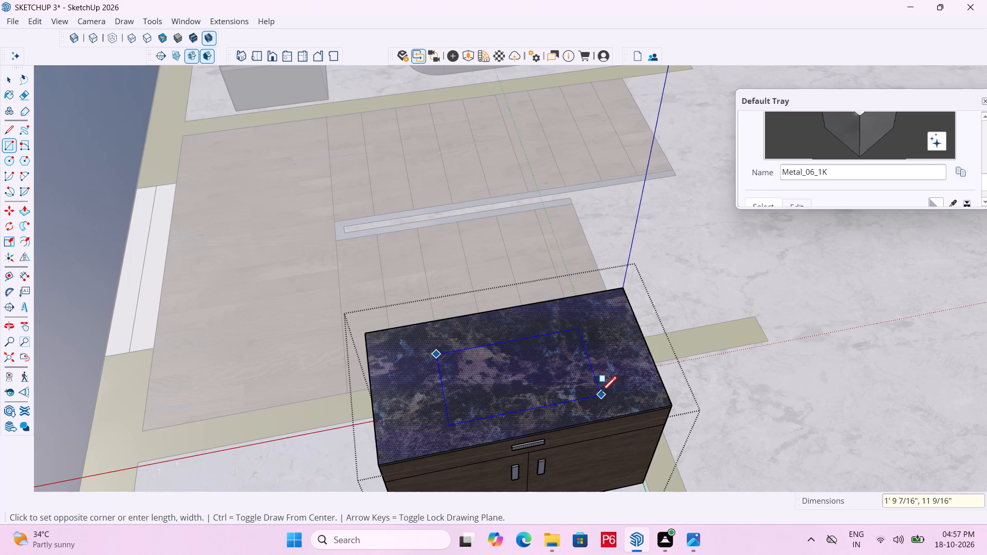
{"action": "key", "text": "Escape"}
Draw a rectangle about 1' 11" by 1' 1 11/16" in the middle of the cabinet's marble top.
{"action": "left_click", "coordinate": [426, 345]}
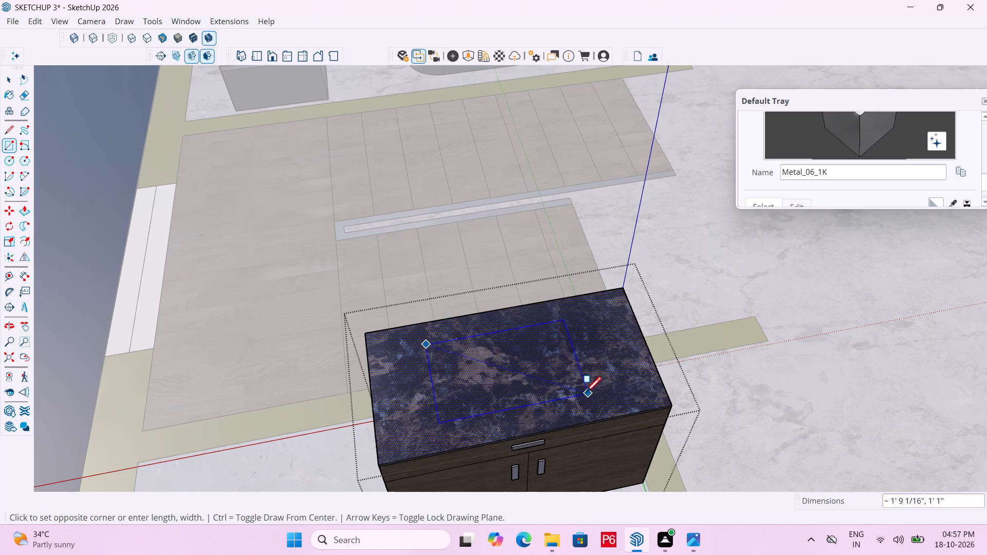
{"action": "left_click", "coordinate": [603, 395]}
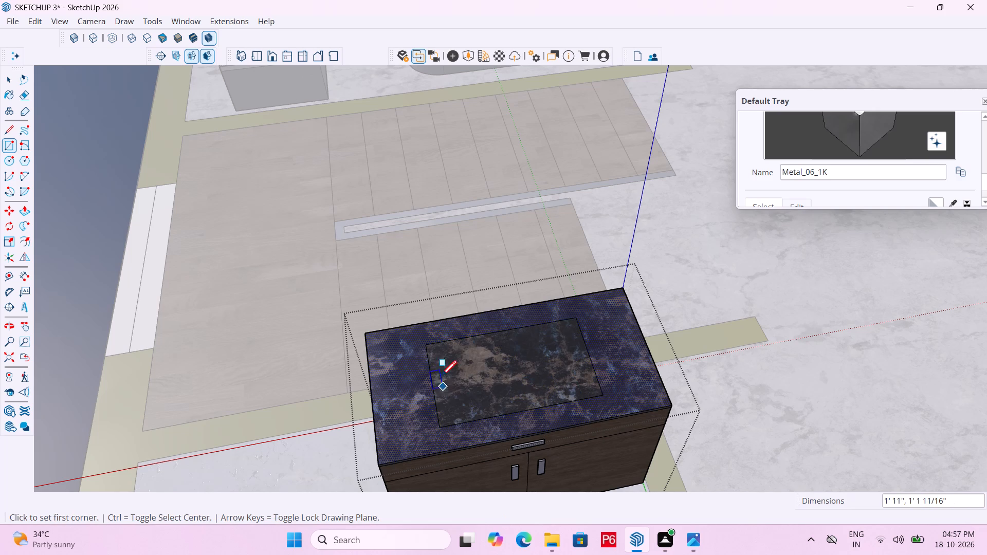
Select the face inside the marble top's new rectangle and save the model.
{"action": "key", "text": "space"}
{"action": "left_click", "coordinate": [493, 372]}
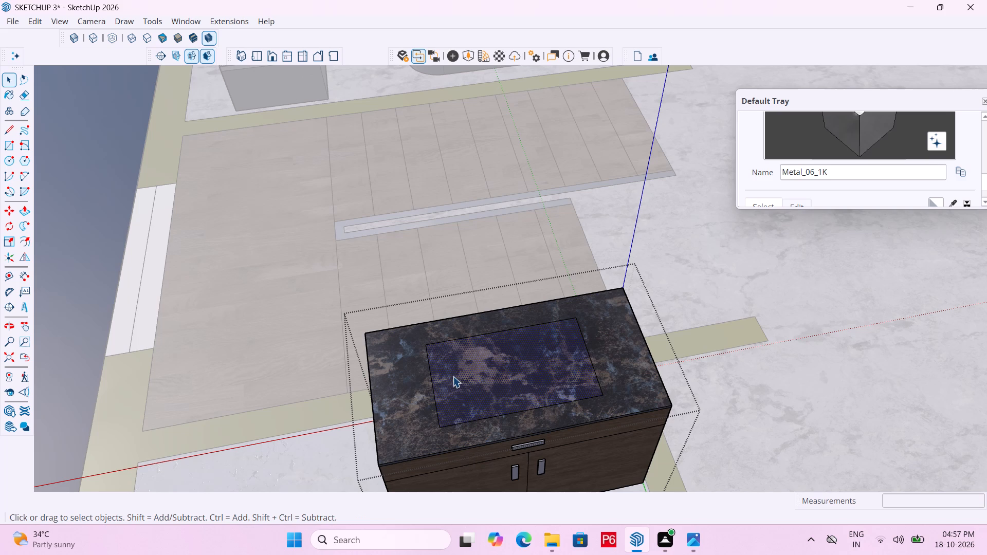
{"action": "key", "text": "ctrl+s"}
{"action": "key", "text": "ctrl+s"}
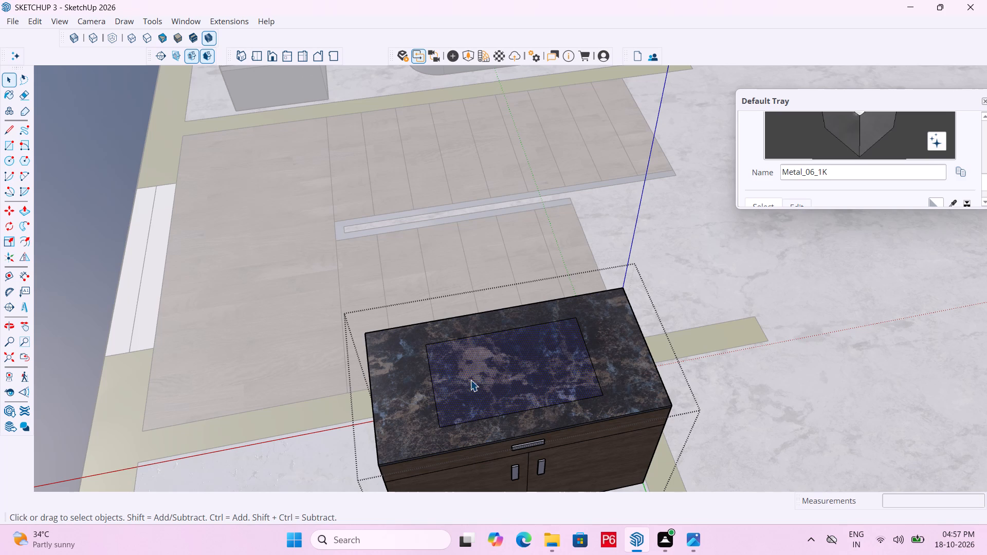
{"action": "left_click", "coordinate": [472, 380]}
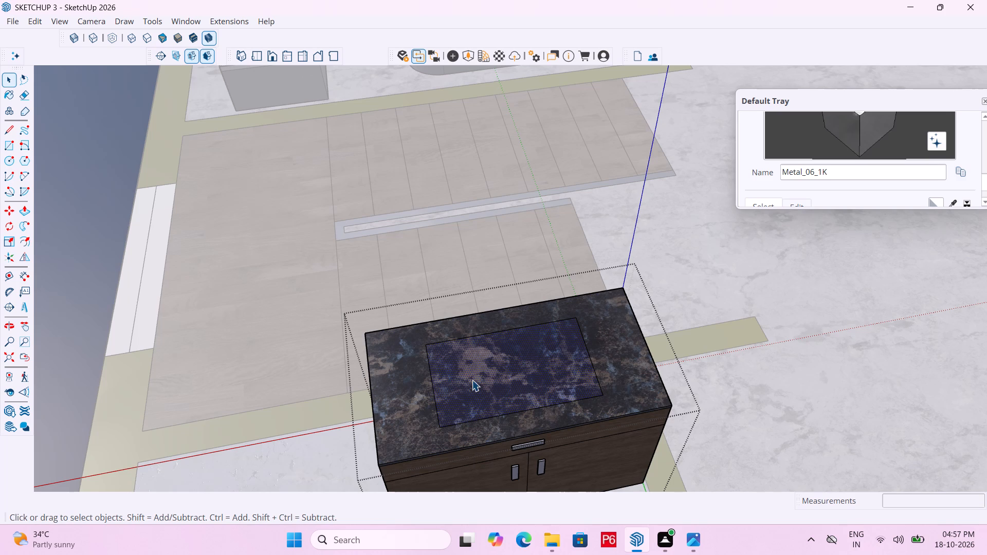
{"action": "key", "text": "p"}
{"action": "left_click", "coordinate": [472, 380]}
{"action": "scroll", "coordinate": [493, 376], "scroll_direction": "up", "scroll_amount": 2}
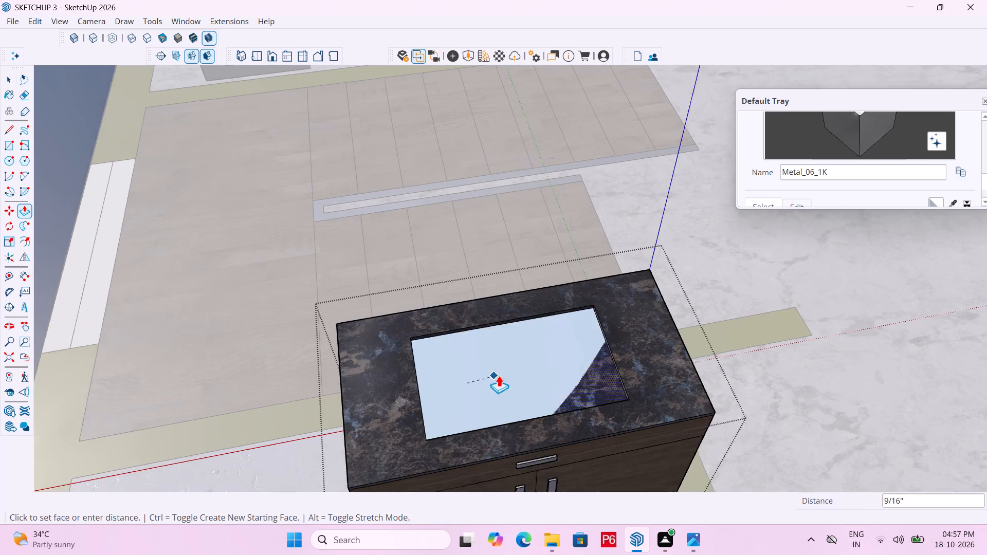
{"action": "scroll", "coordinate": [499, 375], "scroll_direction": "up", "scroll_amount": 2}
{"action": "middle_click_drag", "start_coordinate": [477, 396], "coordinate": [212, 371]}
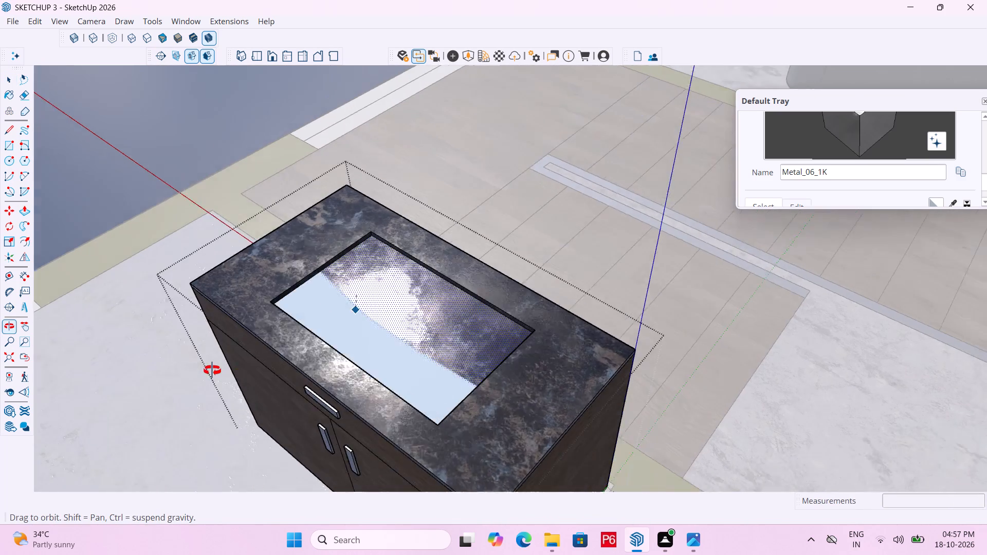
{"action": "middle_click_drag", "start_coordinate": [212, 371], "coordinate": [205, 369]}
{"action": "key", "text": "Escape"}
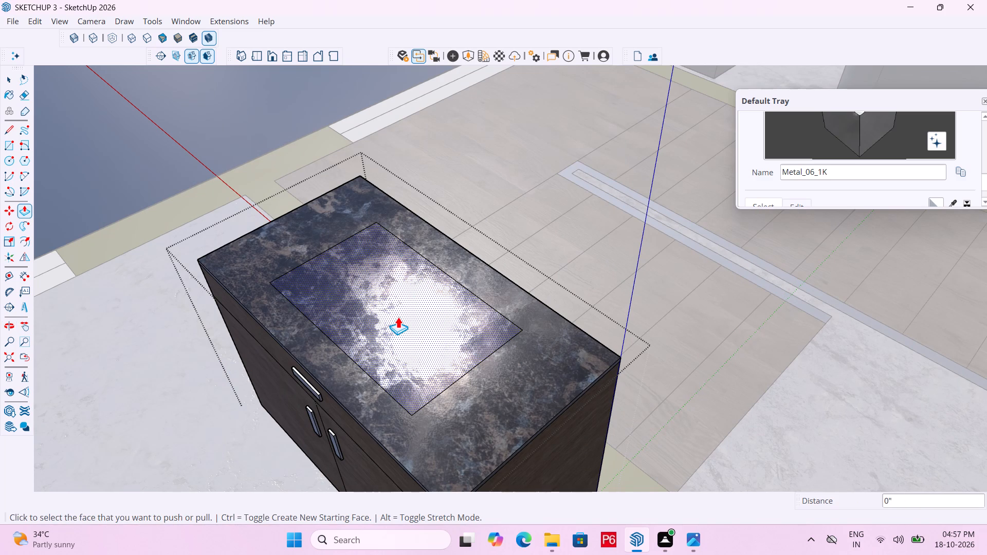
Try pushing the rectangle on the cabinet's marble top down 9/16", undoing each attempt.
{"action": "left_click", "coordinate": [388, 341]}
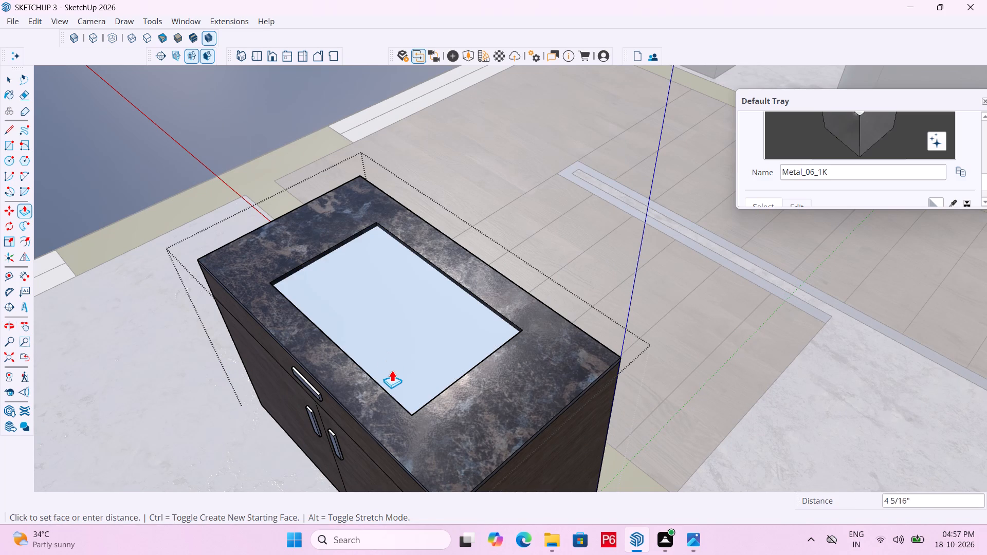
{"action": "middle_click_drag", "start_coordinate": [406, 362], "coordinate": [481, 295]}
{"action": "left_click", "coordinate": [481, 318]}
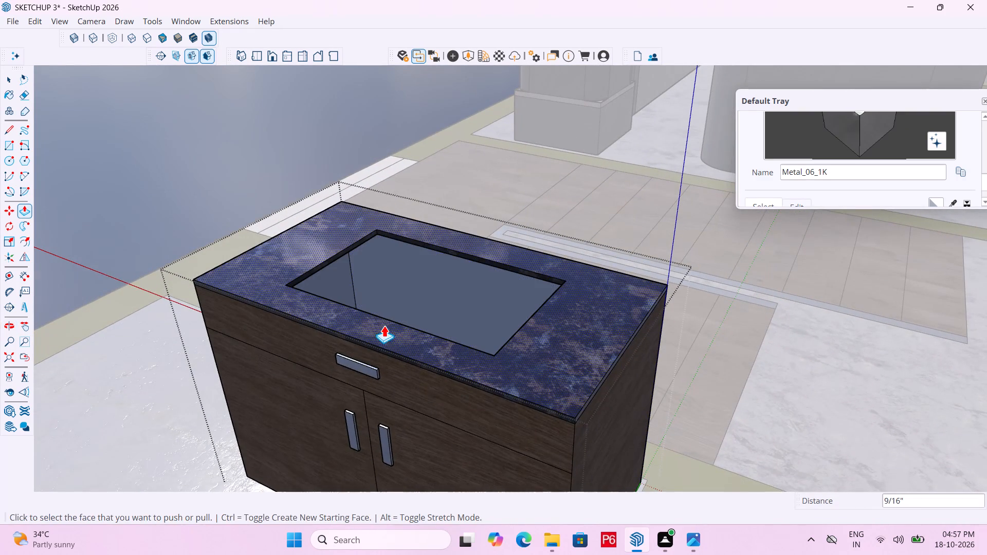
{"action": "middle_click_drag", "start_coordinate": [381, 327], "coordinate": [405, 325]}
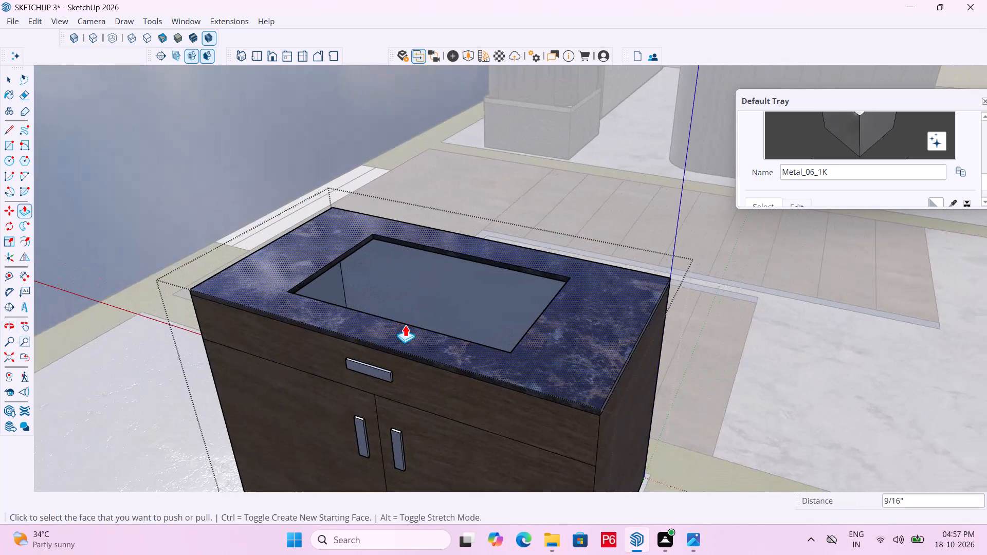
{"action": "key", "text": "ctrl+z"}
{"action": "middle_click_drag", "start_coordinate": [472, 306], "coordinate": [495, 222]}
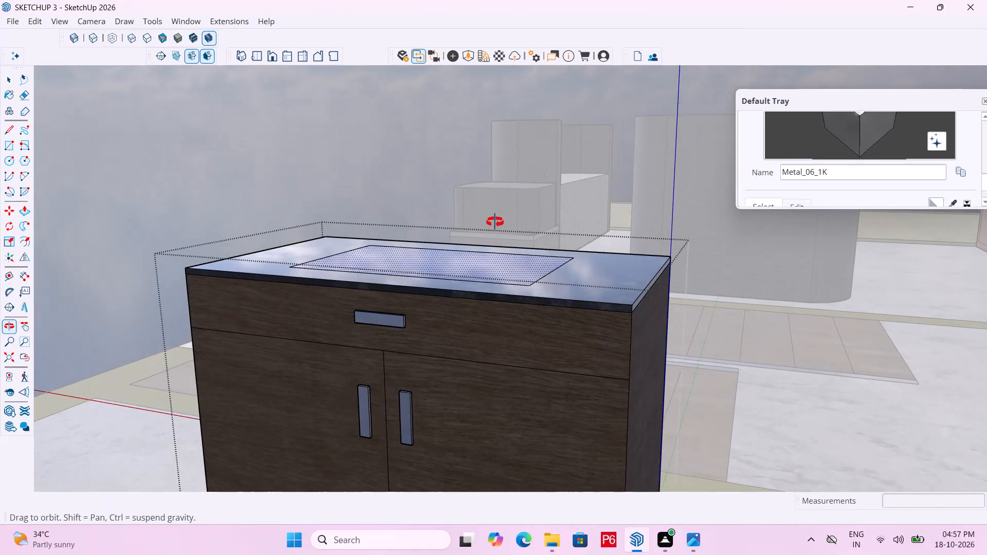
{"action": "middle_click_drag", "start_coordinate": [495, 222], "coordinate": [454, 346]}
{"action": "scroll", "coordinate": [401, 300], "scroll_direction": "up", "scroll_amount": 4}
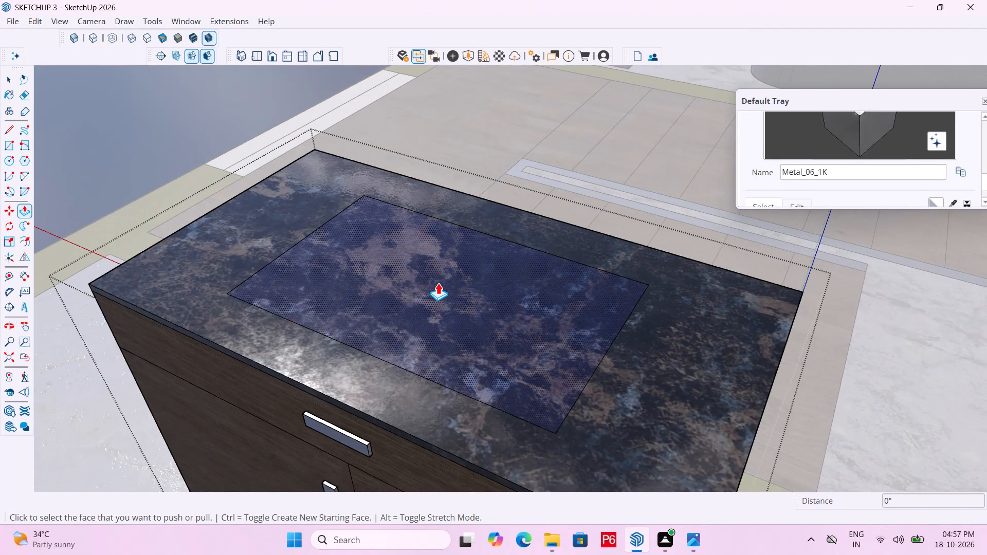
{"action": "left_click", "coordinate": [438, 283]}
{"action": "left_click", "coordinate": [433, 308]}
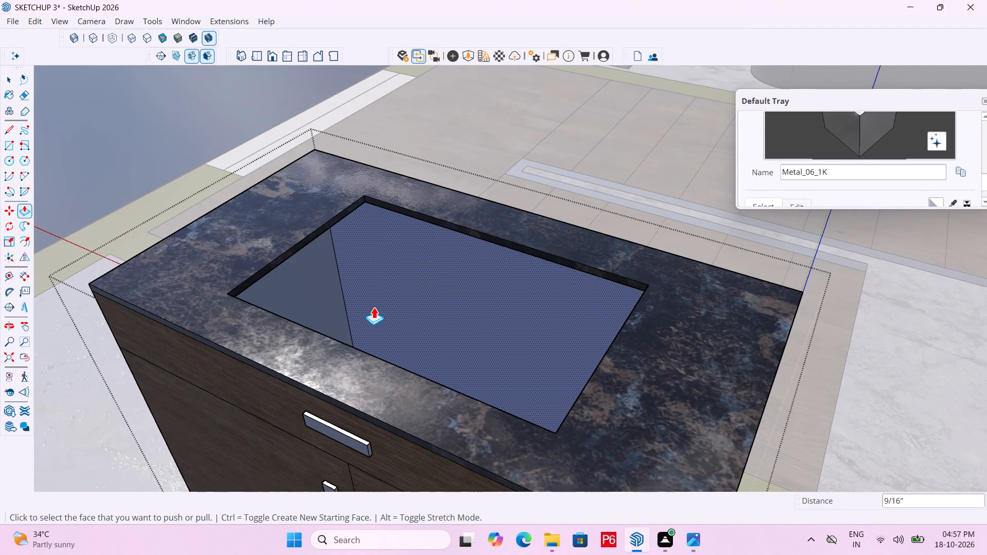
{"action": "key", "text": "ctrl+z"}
Push the rectangle on the cabinet's marble top down about 1 3/8" to form a shallow recess.
{"action": "left_click", "coordinate": [399, 302]}
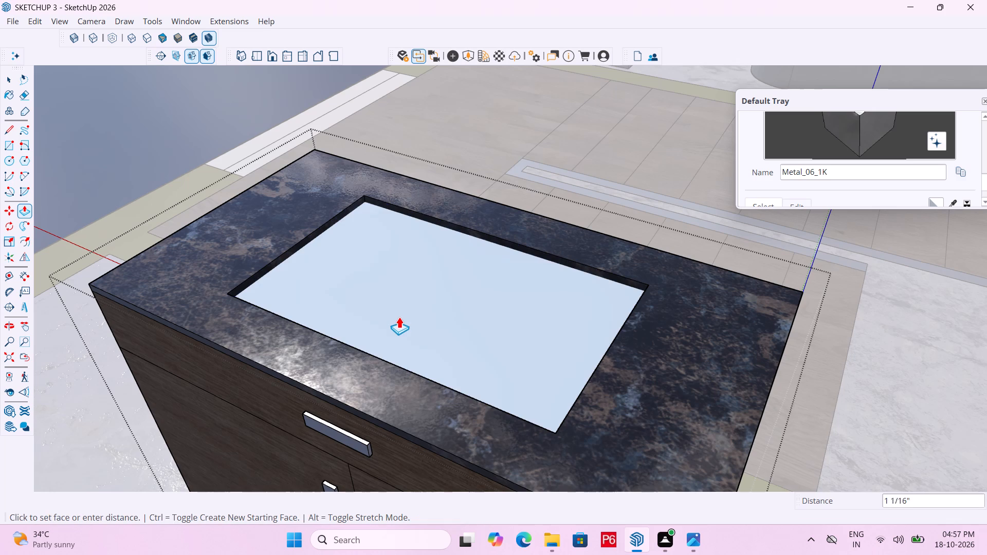
{"action": "left_click", "coordinate": [402, 319]}
{"action": "middle_click_drag", "start_coordinate": [483, 301], "coordinate": [206, 375]}
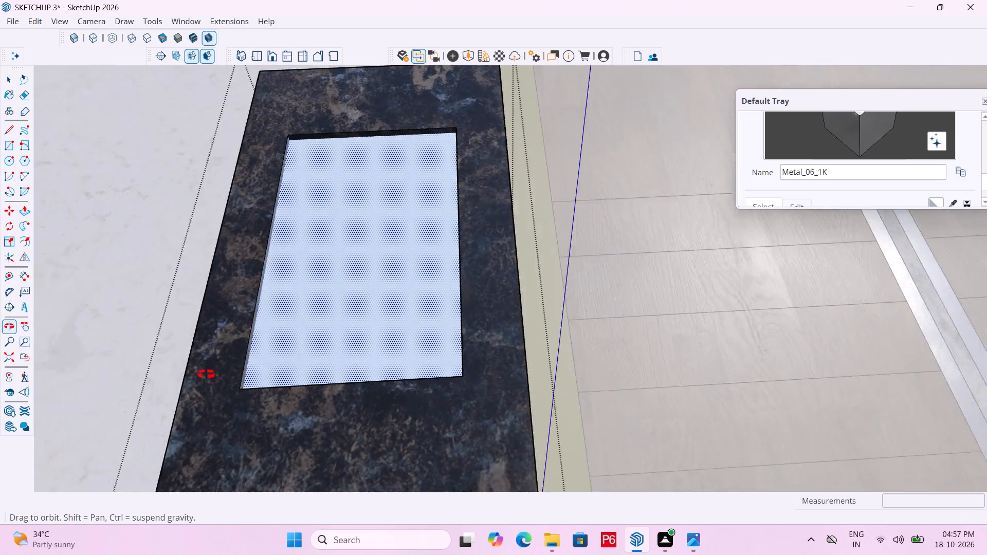
{"action": "middle_click_drag", "start_coordinate": [206, 375], "coordinate": [381, 269]}
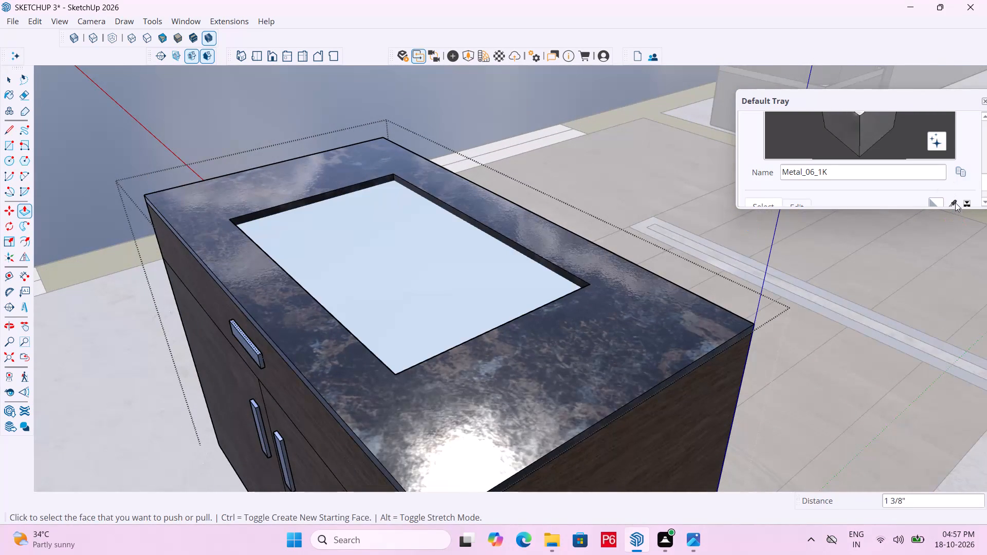
Sample Marble_07_1K from the cabinet top, paint the recess floor with it, and save the model.
{"action": "left_click", "coordinate": [955, 202]}
{"action": "left_click_drag", "start_coordinate": [655, 323], "coordinate": [648, 317]}
{"action": "left_click", "coordinate": [478, 273]}
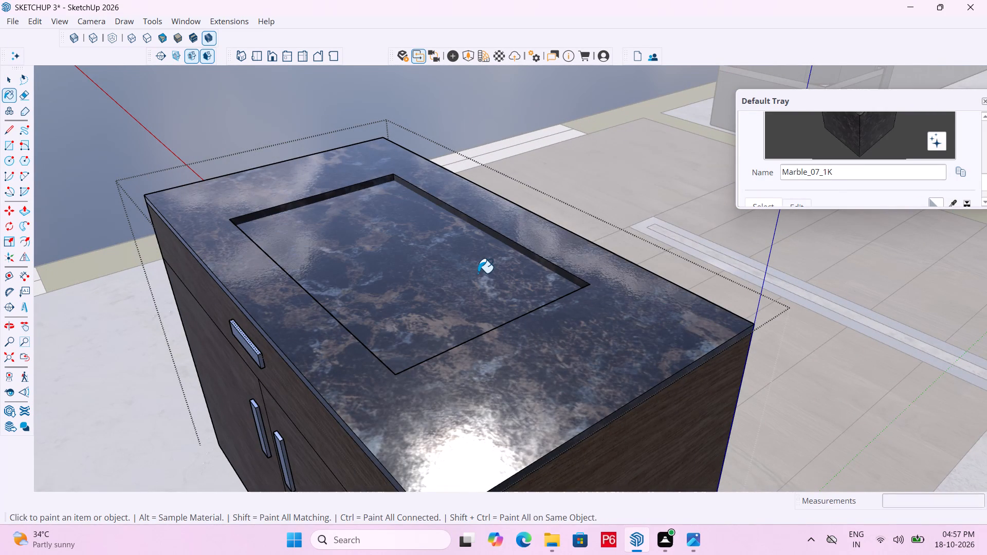
{"action": "key", "text": "ctrl+s"}
{"action": "key", "text": "ctrl+s"}
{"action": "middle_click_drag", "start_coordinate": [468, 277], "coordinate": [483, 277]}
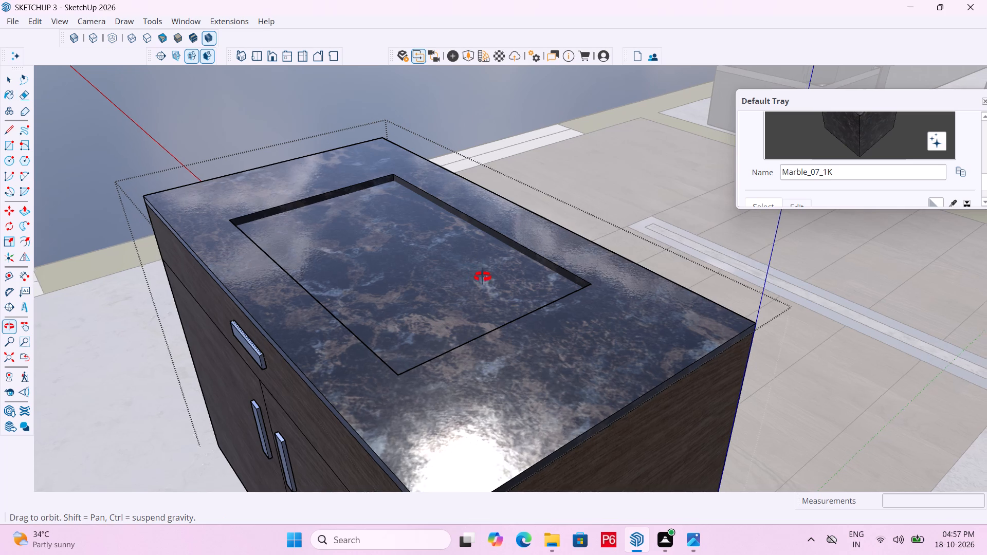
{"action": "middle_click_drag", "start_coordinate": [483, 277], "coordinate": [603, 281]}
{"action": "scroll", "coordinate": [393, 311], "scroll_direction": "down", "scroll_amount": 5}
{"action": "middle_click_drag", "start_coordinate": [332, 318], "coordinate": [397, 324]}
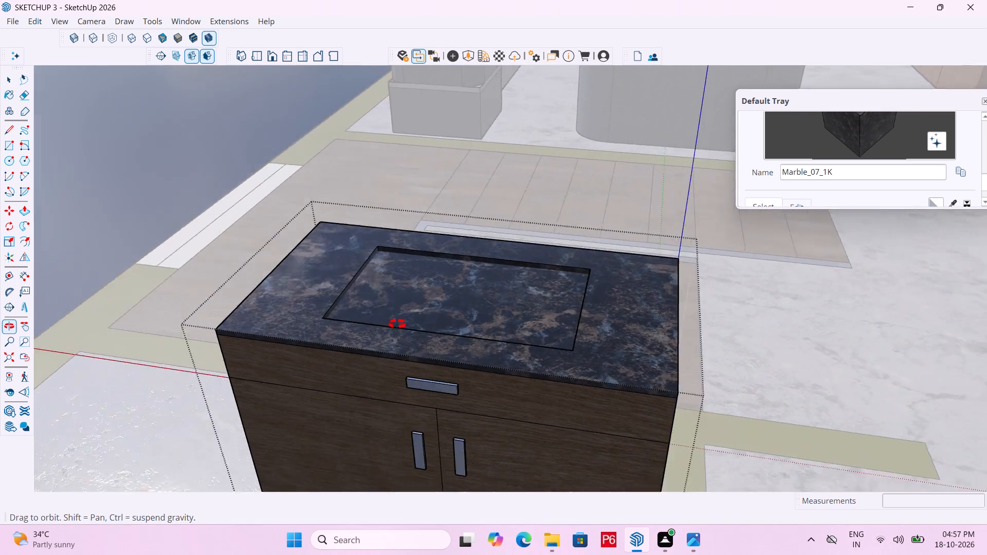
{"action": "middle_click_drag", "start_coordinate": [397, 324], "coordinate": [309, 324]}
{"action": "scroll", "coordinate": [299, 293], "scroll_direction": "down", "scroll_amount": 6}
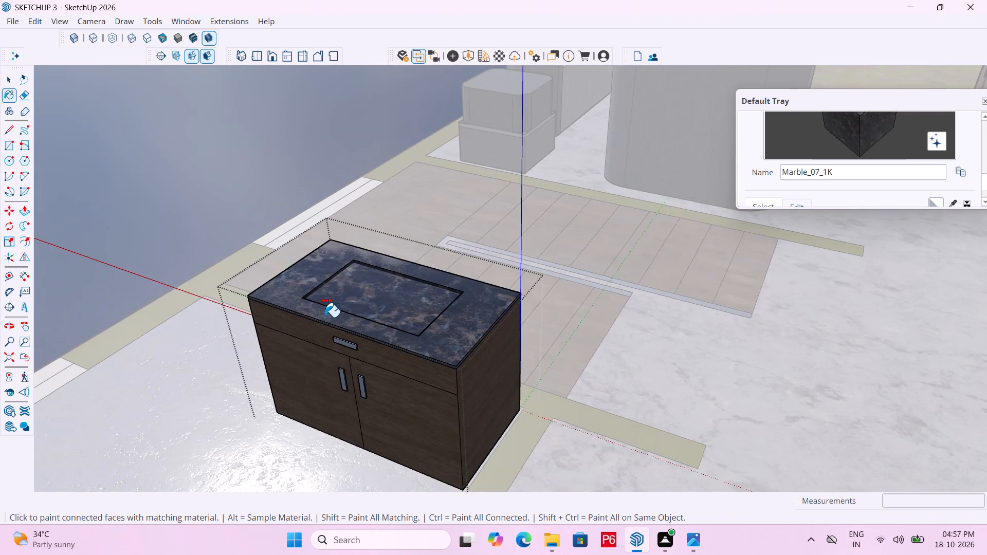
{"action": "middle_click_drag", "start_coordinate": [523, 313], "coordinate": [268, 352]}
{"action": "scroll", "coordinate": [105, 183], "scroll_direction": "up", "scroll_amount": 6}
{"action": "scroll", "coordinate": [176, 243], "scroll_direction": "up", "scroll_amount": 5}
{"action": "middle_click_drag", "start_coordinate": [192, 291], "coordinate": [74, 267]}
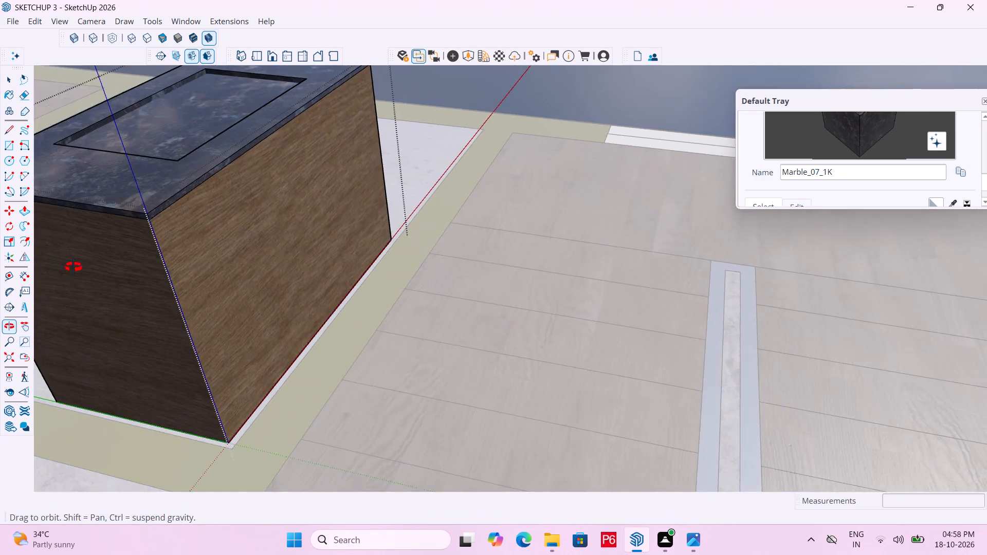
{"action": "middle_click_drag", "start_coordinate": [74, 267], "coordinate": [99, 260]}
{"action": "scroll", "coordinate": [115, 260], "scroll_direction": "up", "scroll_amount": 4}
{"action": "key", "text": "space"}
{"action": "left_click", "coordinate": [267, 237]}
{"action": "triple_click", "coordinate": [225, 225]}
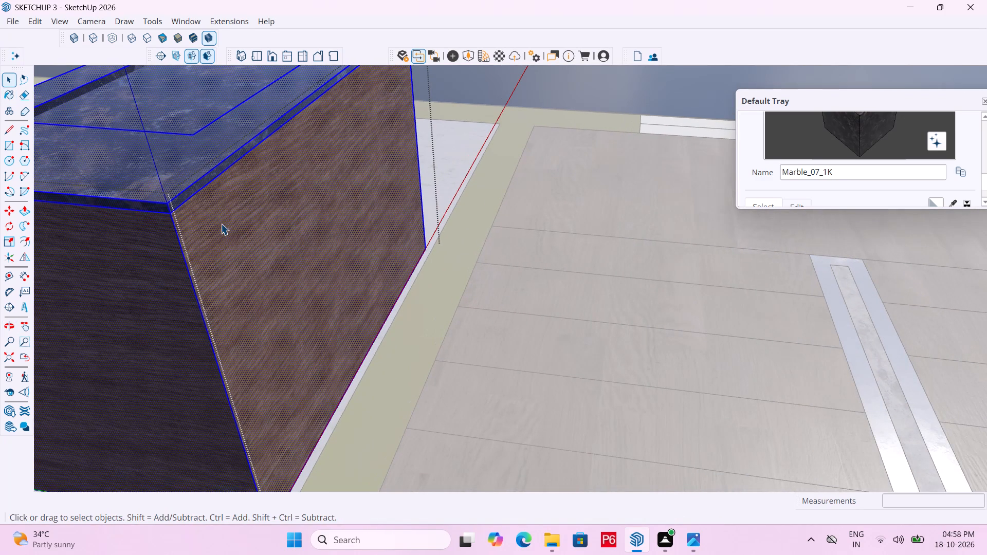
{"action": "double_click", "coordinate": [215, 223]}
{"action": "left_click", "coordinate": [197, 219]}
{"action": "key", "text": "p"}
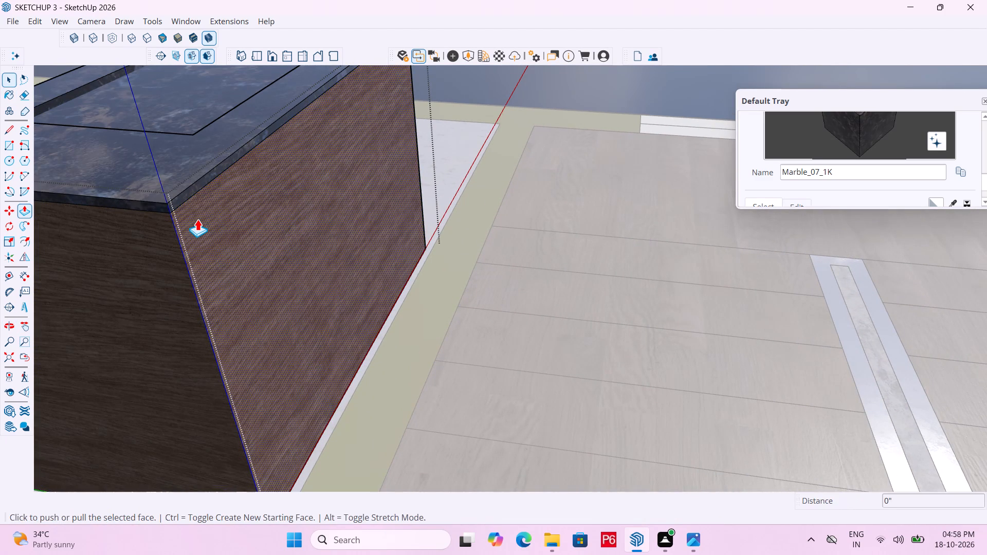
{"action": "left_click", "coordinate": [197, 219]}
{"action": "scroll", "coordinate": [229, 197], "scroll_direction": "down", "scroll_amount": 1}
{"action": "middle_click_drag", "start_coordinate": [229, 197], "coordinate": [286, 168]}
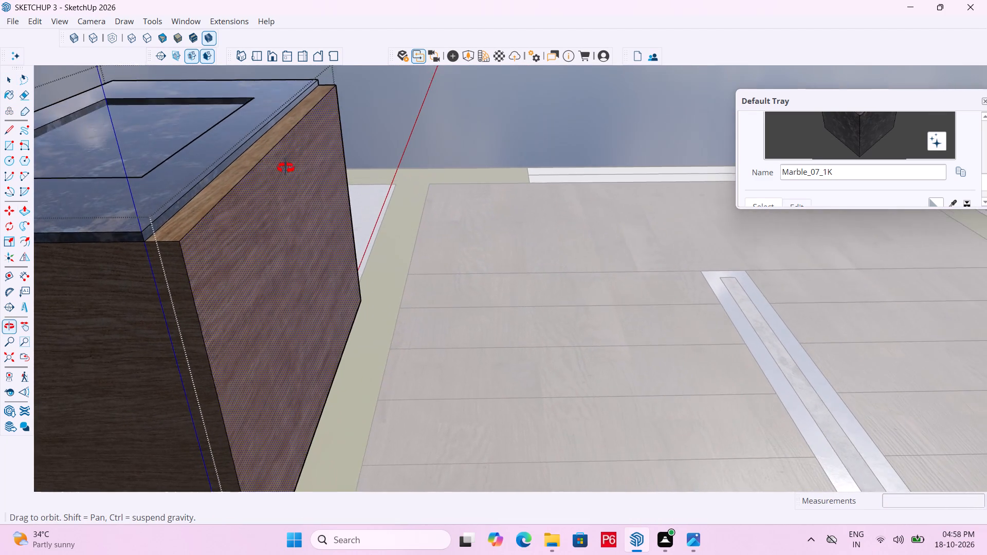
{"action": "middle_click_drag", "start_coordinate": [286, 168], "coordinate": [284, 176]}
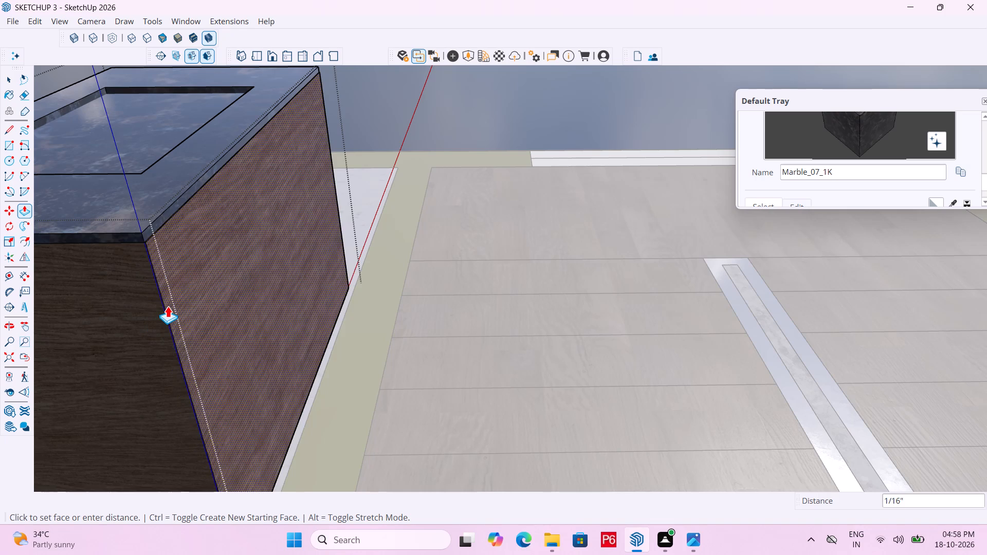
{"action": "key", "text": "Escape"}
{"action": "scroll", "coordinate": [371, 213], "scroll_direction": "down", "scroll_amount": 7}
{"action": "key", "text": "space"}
Leave the cabinet group and move the whole cabinet about 7/8" by its bottom back corner, away from the adjoining wall strips.
{"action": "middle_click_drag", "start_coordinate": [244, 248], "coordinate": [553, 244]}
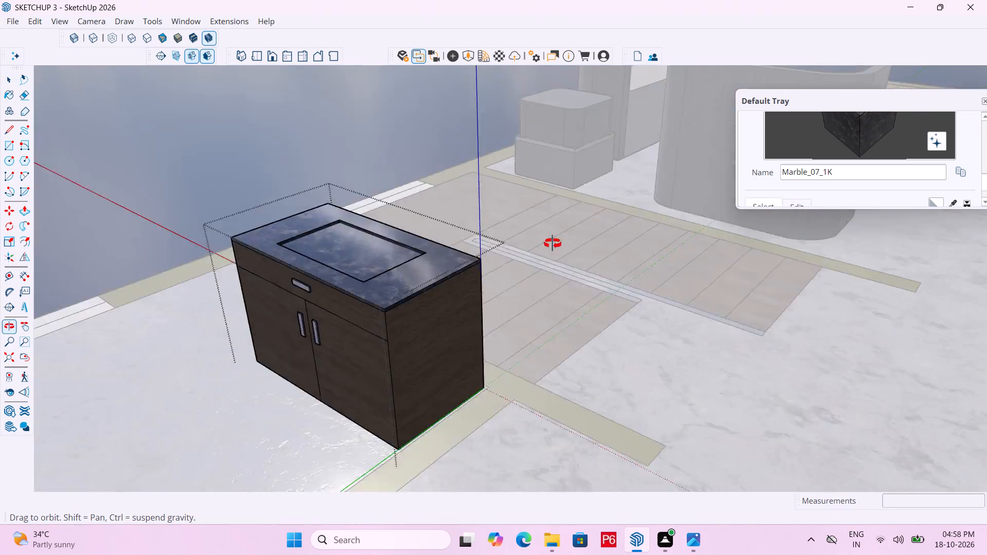
{"action": "middle_click_drag", "start_coordinate": [553, 244], "coordinate": [691, 241]}
{"action": "left_click", "coordinate": [151, 242]}
{"action": "middle_click_drag", "start_coordinate": [596, 348], "coordinate": [244, 294]}
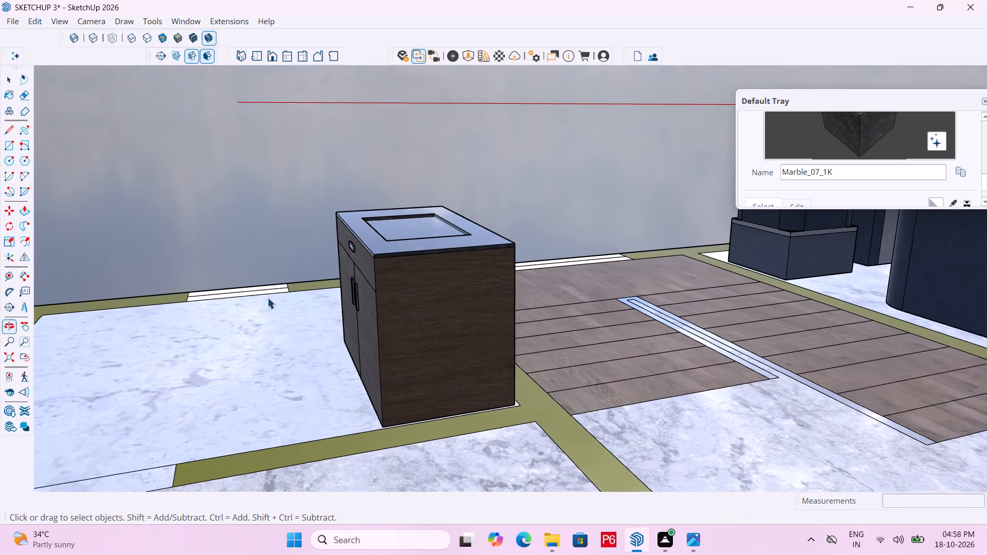
{"action": "scroll", "coordinate": [402, 362], "scroll_direction": "up", "scroll_amount": 6}
{"action": "middle_click_drag", "start_coordinate": [535, 377], "coordinate": [385, 411]}
{"action": "left_click", "coordinate": [488, 392]}
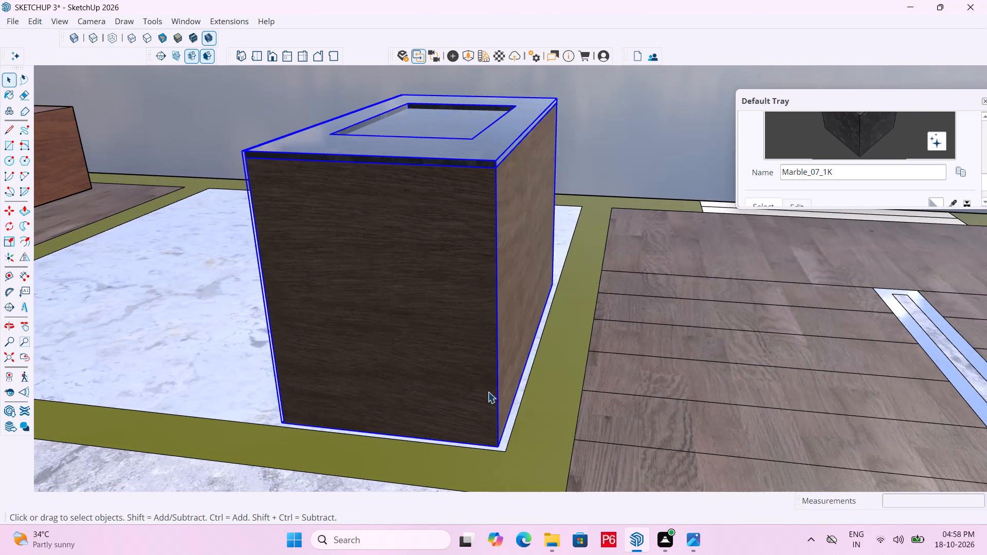
{"action": "scroll", "coordinate": [502, 441], "scroll_direction": "up", "scroll_amount": 4}
{"action": "key", "text": "m"}
{"action": "left_click", "coordinate": [500, 450]}
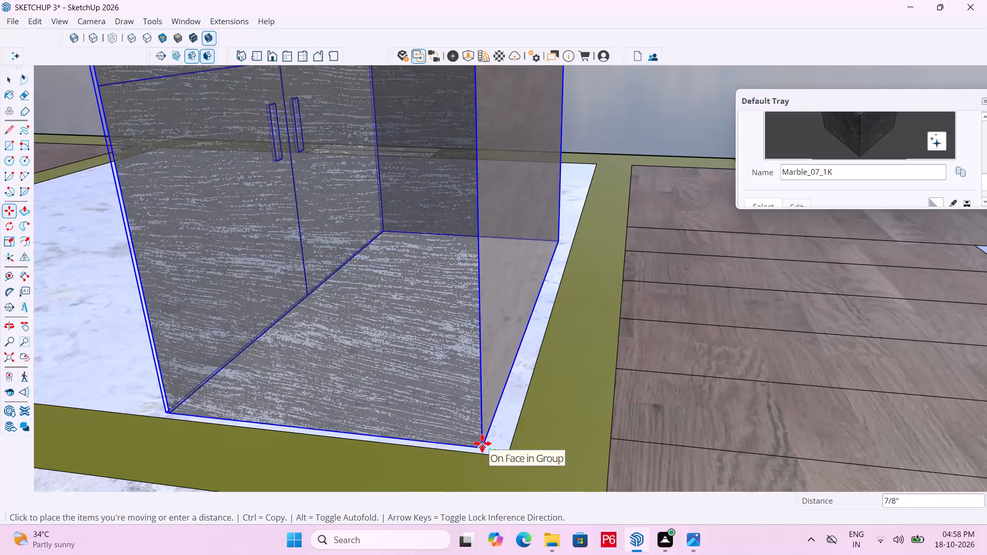
{"action": "double_click", "coordinate": [479, 442]}
Save the model with the cabinet in its new position.
{"action": "scroll", "coordinate": [332, 268], "scroll_direction": "down", "scroll_amount": 6}
{"action": "middle_click_drag", "start_coordinate": [257, 293], "coordinate": [735, 308]}
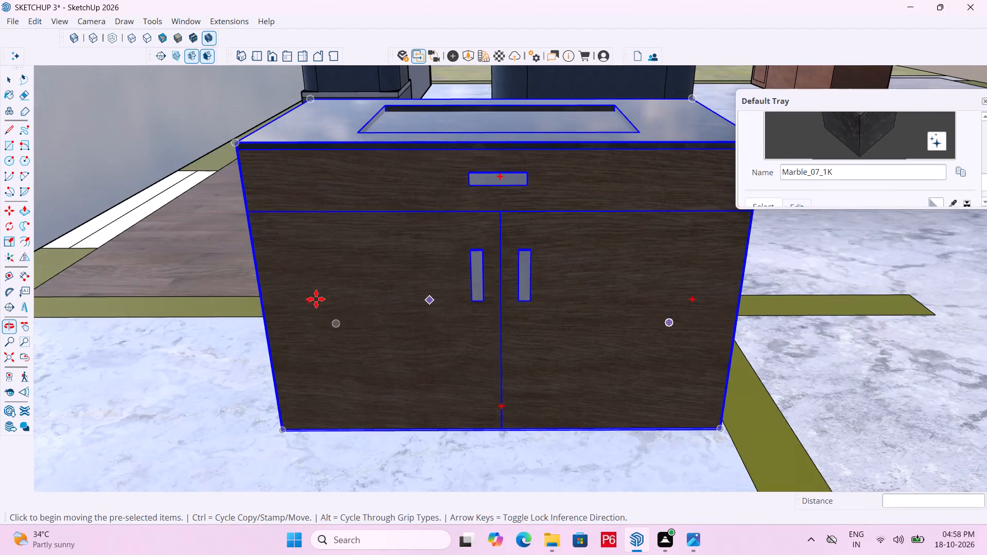
{"action": "middle_click_drag", "start_coordinate": [203, 283], "coordinate": [594, 250]}
{"action": "key", "text": "ctrl+s"}
{"action": "key", "text": "ctrl+s"}
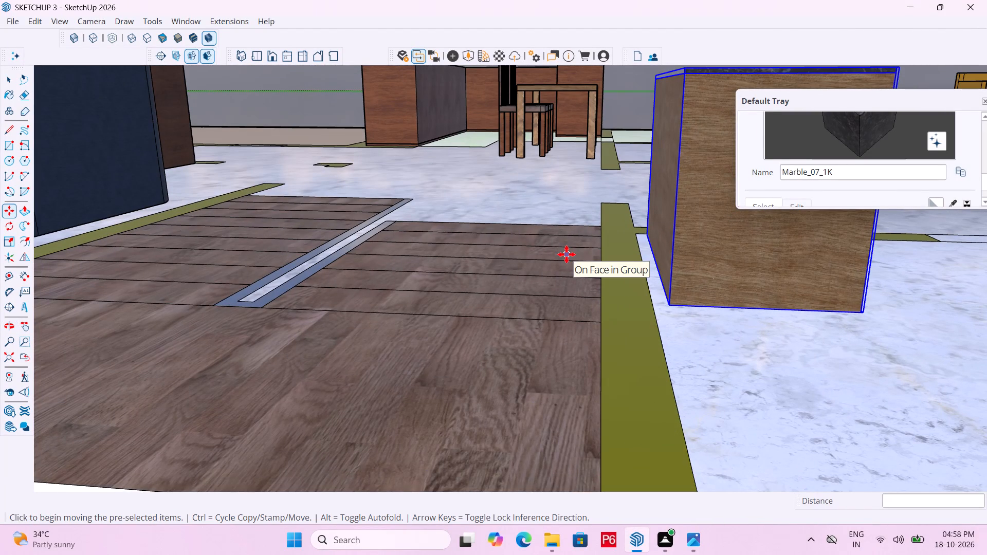
{"action": "key", "text": "ctrl+s"}
{"action": "key", "text": "ctrl+s"}
{"action": "key", "text": "ctrl+s"}
{"action": "key", "text": "ctrl+s"}
{"action": "key", "text": "ctrl+s"}
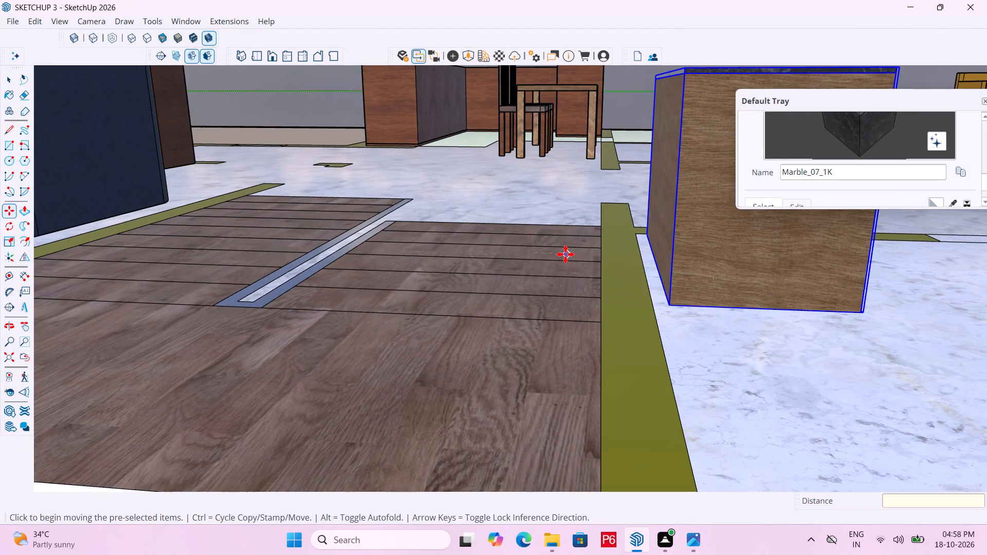
{"action": "key", "text": "ctrl+s"}
{"action": "key", "text": "ctrl+s"}
{"action": "key", "text": "ctrl+s"}
{"action": "key", "text": "ctrl+s"}
Examine the cabinet's placement and the furnished rooms across the whole house model.
{"action": "scroll", "coordinate": [310, 235], "scroll_direction": "down", "scroll_amount": 6}
{"action": "scroll", "coordinate": [394, 215], "scroll_direction": "down", "scroll_amount": 5}
{"action": "middle_click_drag", "start_coordinate": [502, 226], "coordinate": [502, 228]}
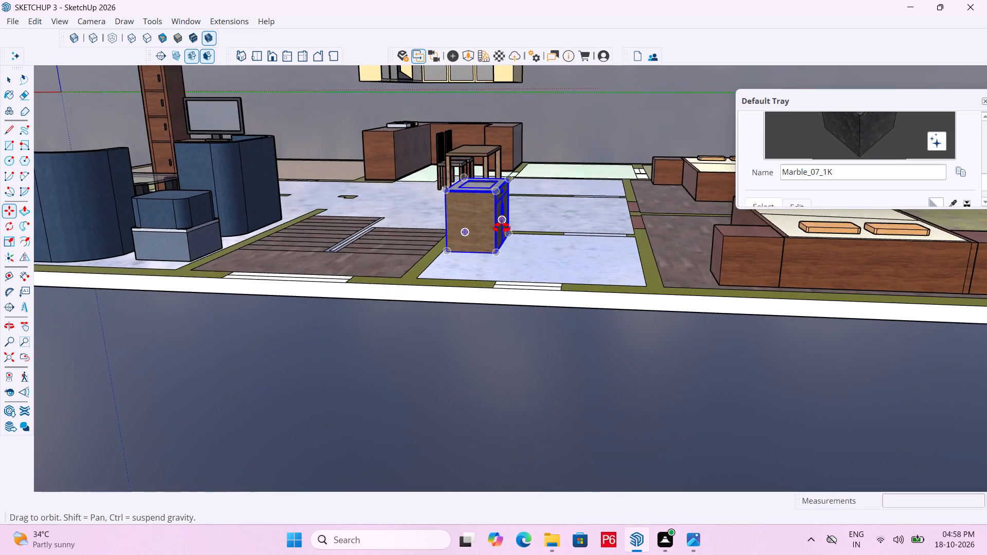
{"action": "middle_click_drag", "start_coordinate": [502, 228], "coordinate": [237, 265]}
{"action": "scroll", "coordinate": [296, 232], "scroll_direction": "up", "scroll_amount": 1}
{"action": "middle_click_drag", "start_coordinate": [453, 221], "coordinate": [178, 249]}
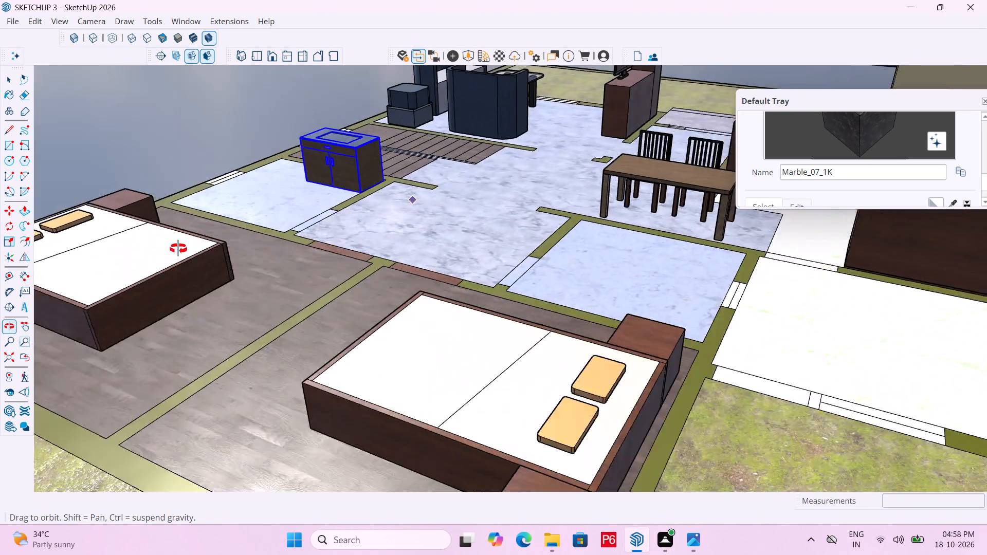
{"action": "middle_click_drag", "start_coordinate": [178, 249], "coordinate": [76, 261]}
{"action": "scroll", "coordinate": [343, 138], "scroll_direction": "up", "scroll_amount": 1}
{"action": "middle_click_drag", "start_coordinate": [428, 130], "coordinate": [221, 182]}
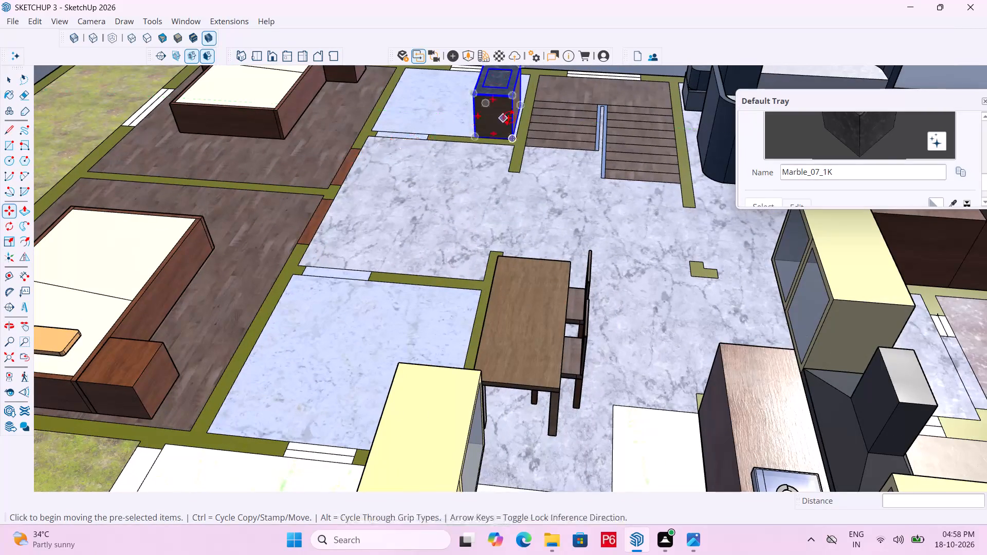
{"action": "scroll", "coordinate": [342, 275], "scroll_direction": "down", "scroll_amount": 12}
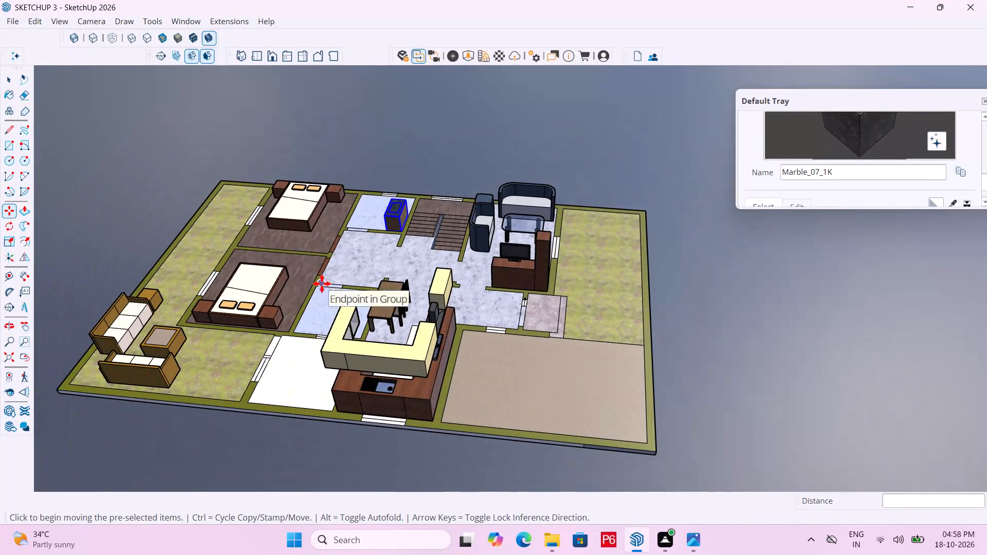
{"action": "middle_click_drag", "start_coordinate": [397, 240], "coordinate": [611, 250]}
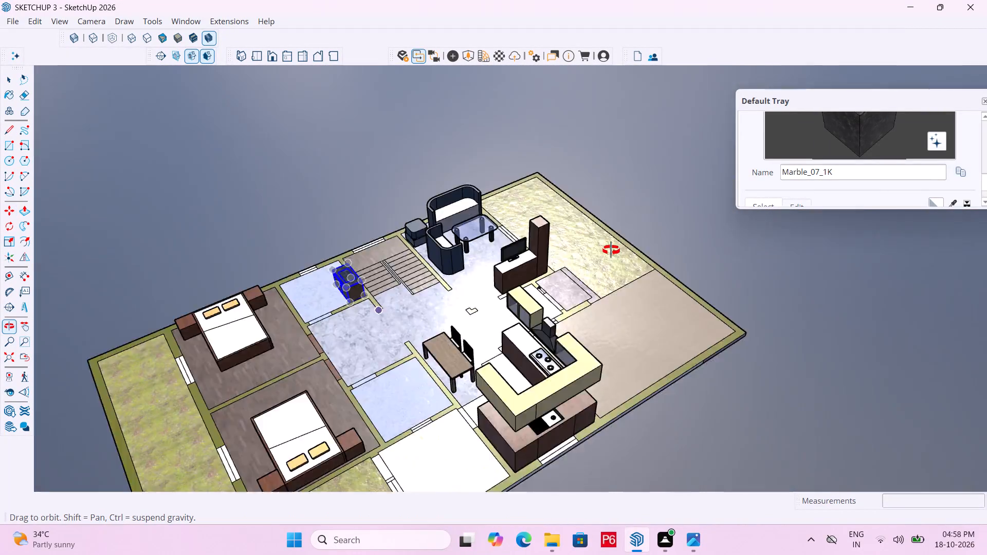
Examine the cabinet's position against the wall strips beside the stairs from several angles.
{"action": "middle_click_drag", "start_coordinate": [611, 250], "coordinate": [718, 253]}
{"action": "middle_click_drag", "start_coordinate": [260, 347], "coordinate": [392, 311]}
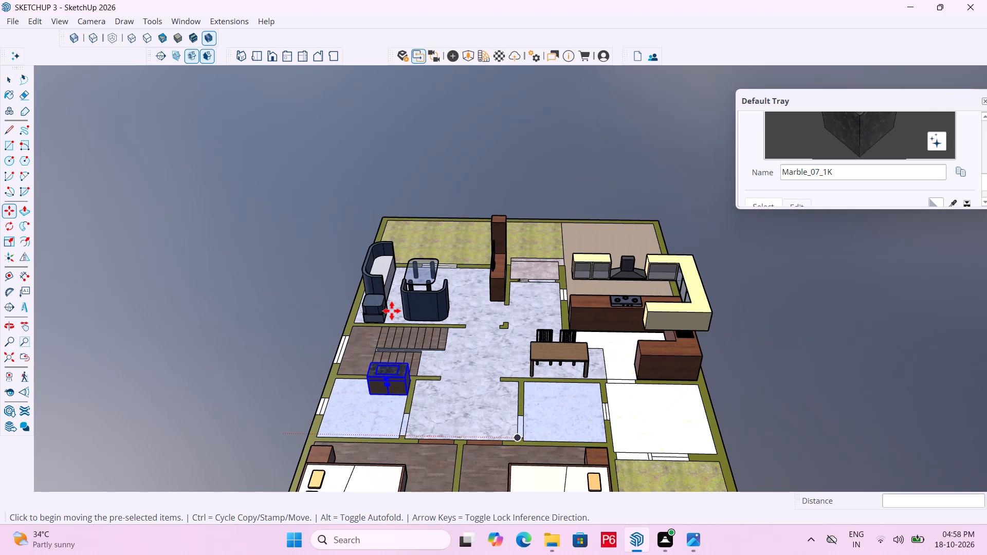
{"action": "middle_click_drag", "start_coordinate": [390, 354], "coordinate": [307, 336]}
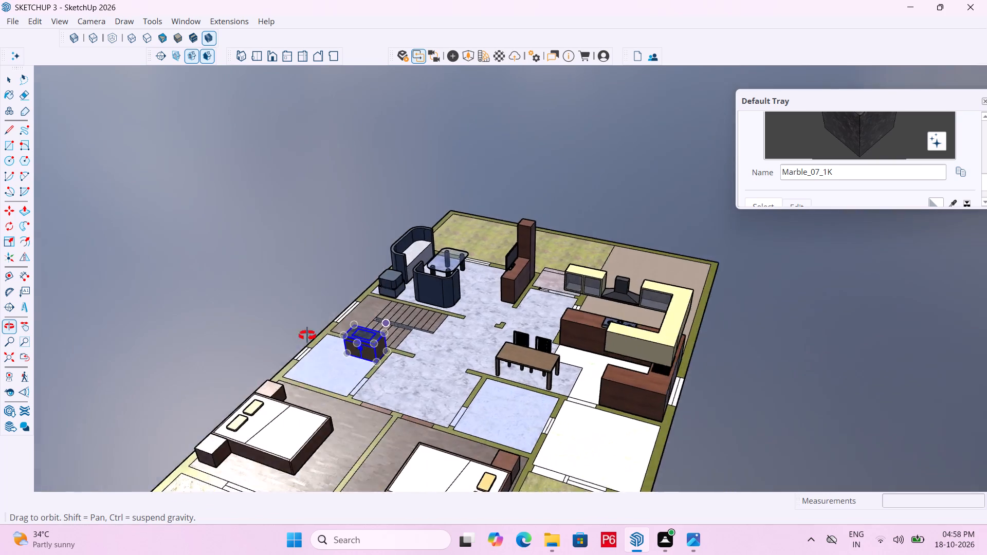
{"action": "middle_click_drag", "start_coordinate": [307, 336], "coordinate": [354, 335]}
{"action": "scroll", "coordinate": [329, 331], "scroll_direction": "up", "scroll_amount": 4}
{"action": "scroll", "coordinate": [396, 398], "scroll_direction": "up", "scroll_amount": 11}
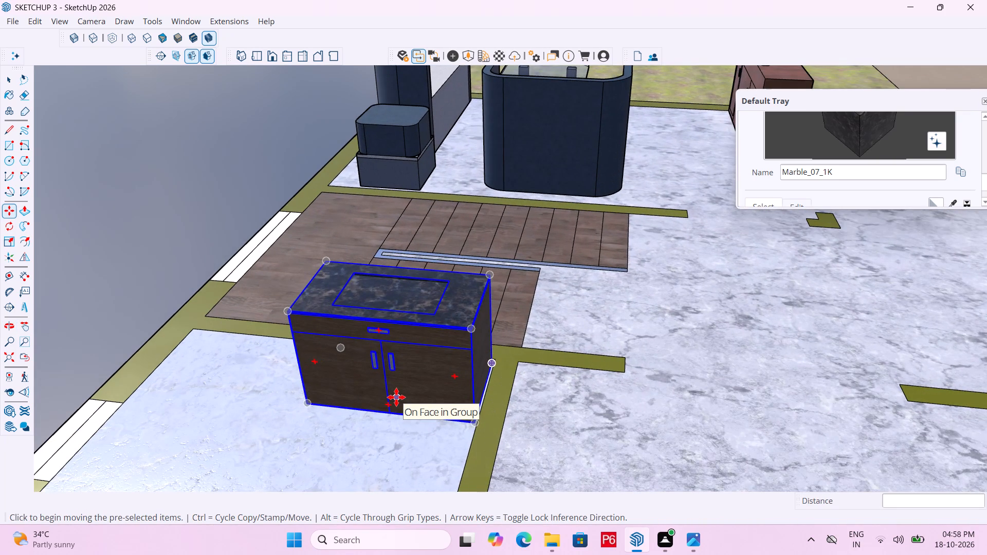
{"action": "middle_click_drag", "start_coordinate": [474, 334], "coordinate": [190, 361]}
{"action": "scroll", "coordinate": [273, 257], "scroll_direction": "up", "scroll_amount": 5}
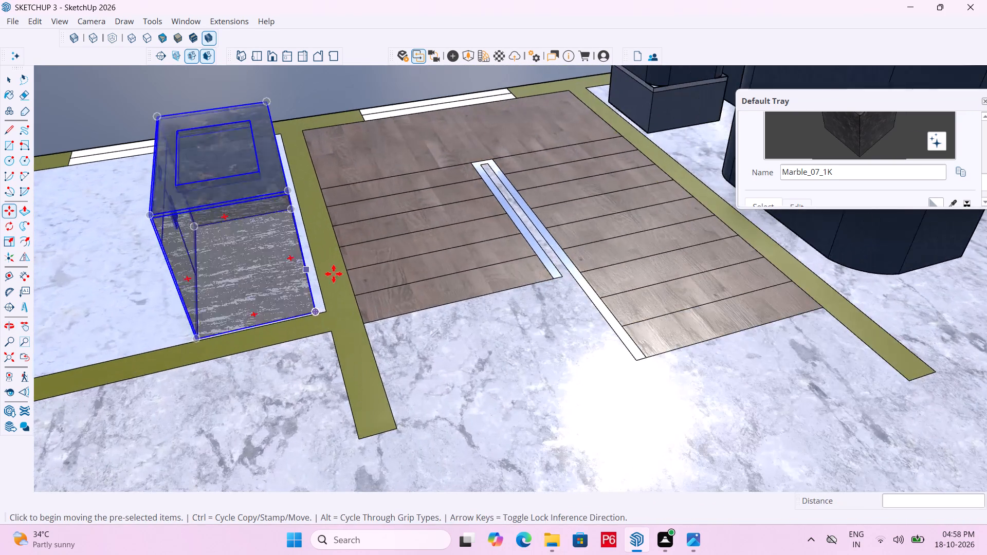
{"action": "middle_click_drag", "start_coordinate": [361, 281], "coordinate": [275, 306]}
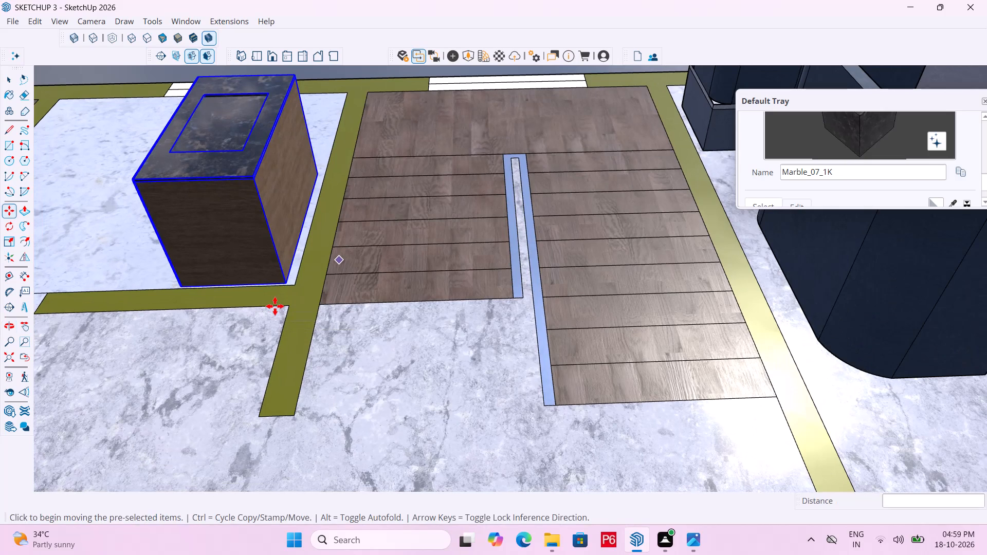
Save the model.
{"action": "key", "text": "ctrl+s"}
{"action": "key", "text": "ctrl+s"}
{"action": "key", "text": "ctrl+s"}
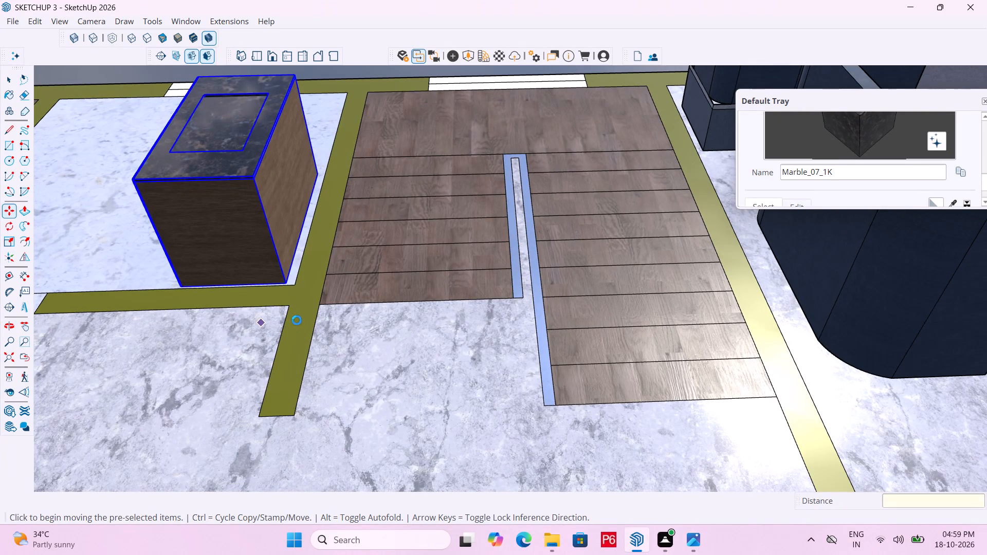
{"action": "key", "text": "ctrl+s"}
Inside the cabinet group, push/pull the back face out about 1 15/16" to meet the wall strip as a new section.
{"action": "scroll", "coordinate": [602, 194], "scroll_direction": "down", "scroll_amount": 3}
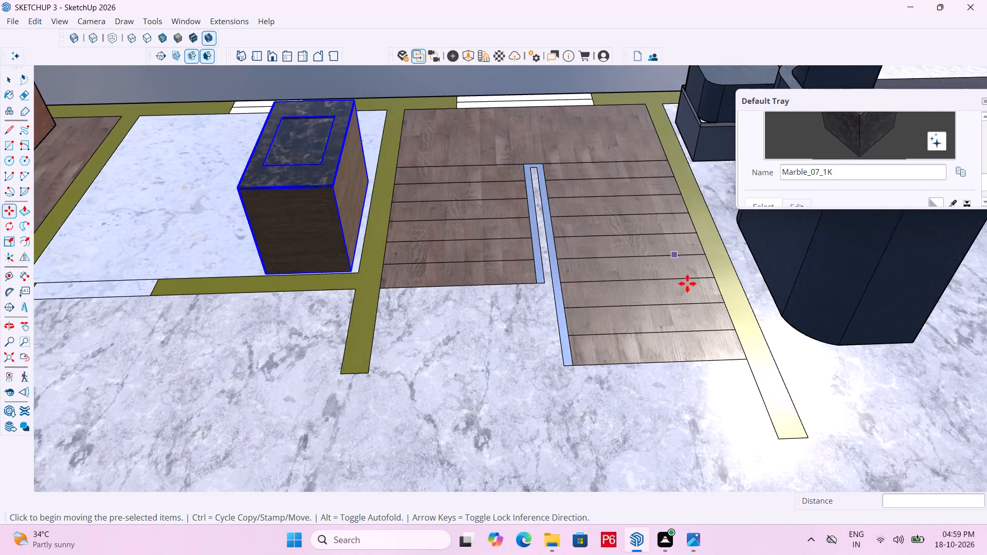
{"action": "scroll", "coordinate": [687, 284], "scroll_direction": "down", "scroll_amount": 3}
{"action": "middle_click_drag", "start_coordinate": [315, 212], "coordinate": [565, 205]}
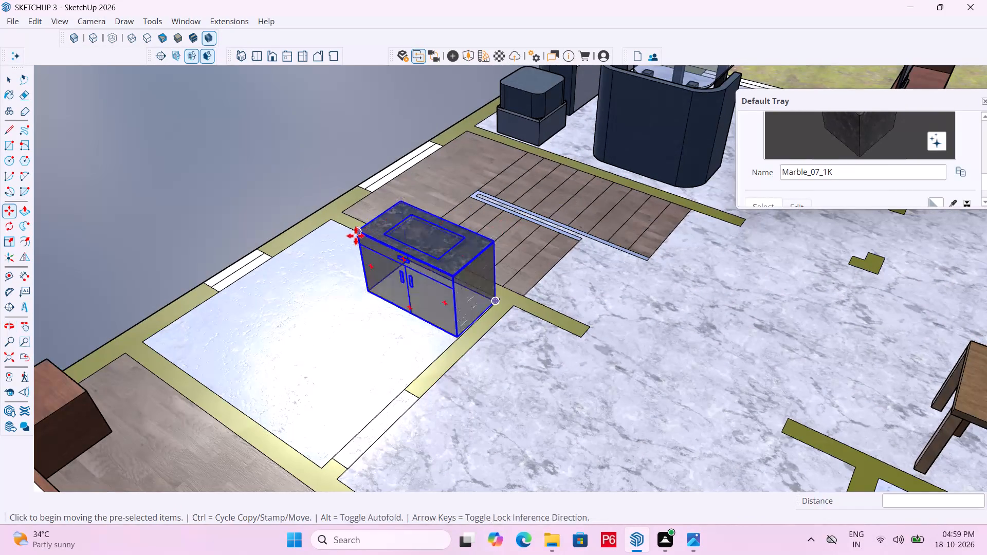
{"action": "middle_click_drag", "start_coordinate": [529, 265], "coordinate": [190, 282]}
{"action": "scroll", "coordinate": [329, 158], "scroll_direction": "up", "scroll_amount": 11}
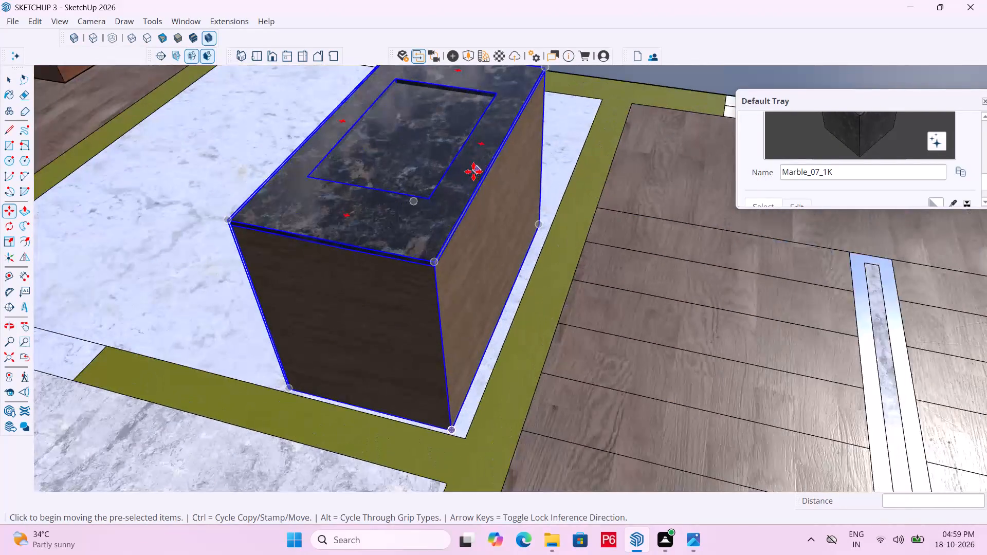
{"action": "scroll", "coordinate": [332, 173], "scroll_direction": "up", "scroll_amount": 5}
{"action": "scroll", "coordinate": [218, 334], "scroll_direction": "down", "scroll_amount": 6}
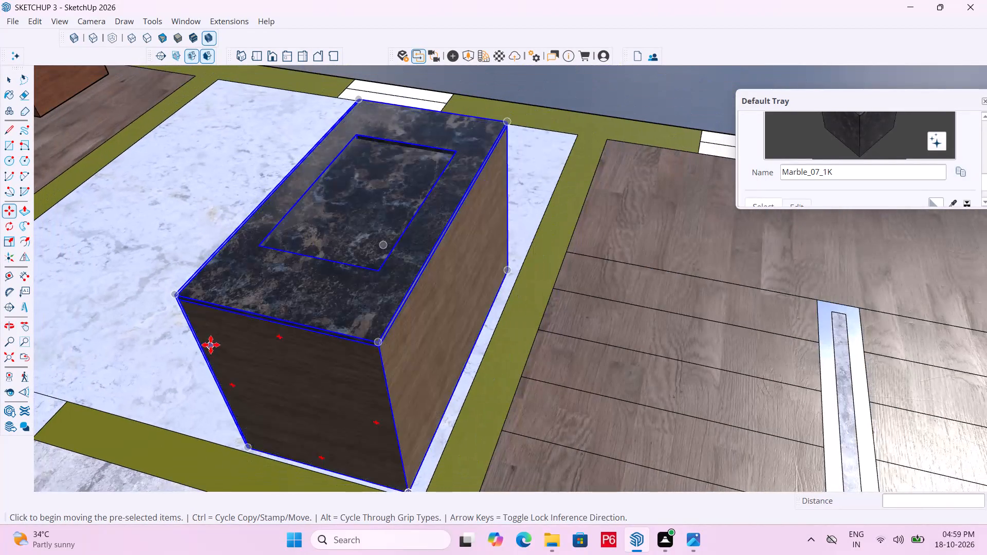
{"action": "middle_click_drag", "start_coordinate": [187, 345], "coordinate": [263, 357]}
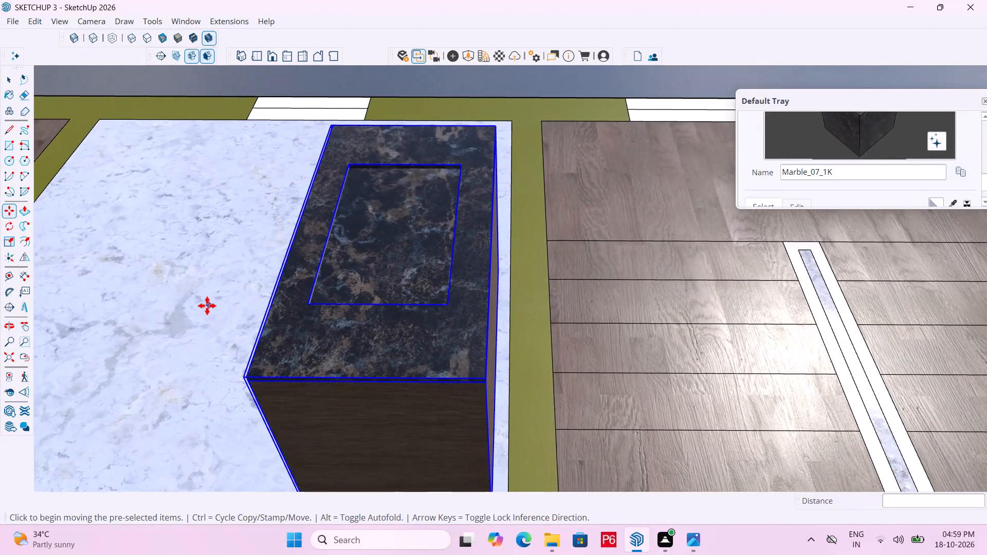
{"action": "scroll", "coordinate": [199, 313], "scroll_direction": "down", "scroll_amount": 3}
{"action": "middle_click_drag", "start_coordinate": [491, 357], "coordinate": [384, 350]}
{"action": "key", "text": "p"}
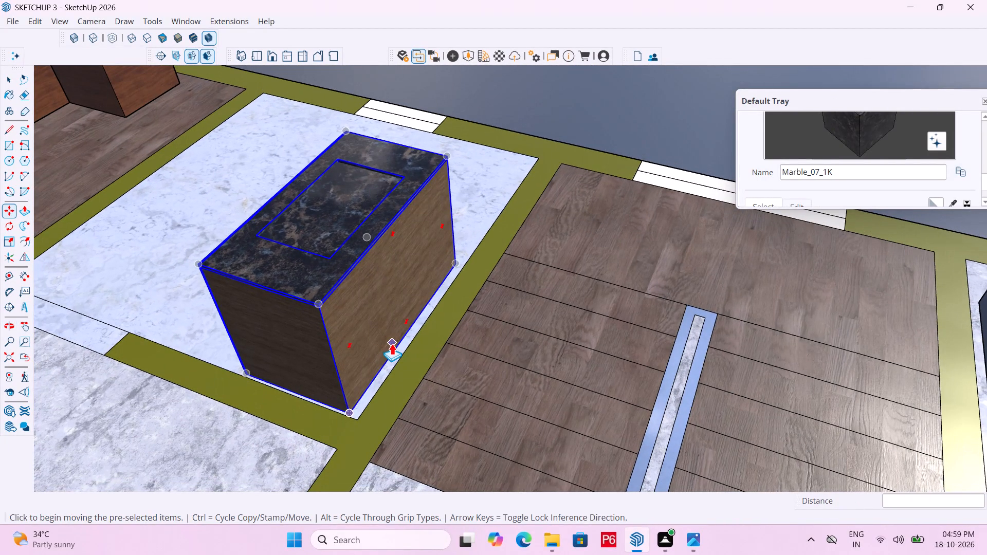
{"action": "key", "text": "space"}
{"action": "double_click", "coordinate": [378, 308]}
{"action": "left_click", "coordinate": [367, 292]}
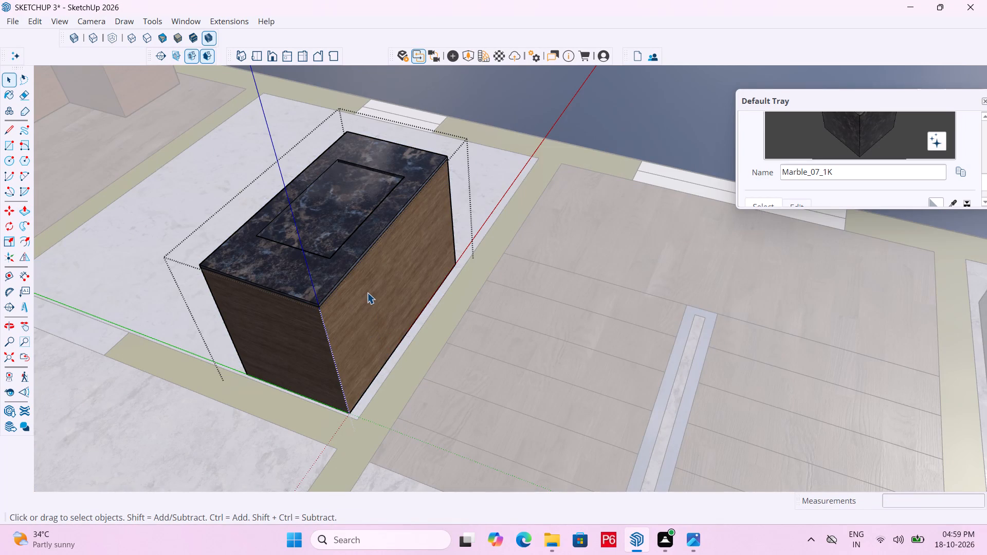
{"action": "key", "text": "p"}
{"action": "left_click", "coordinate": [376, 296]}
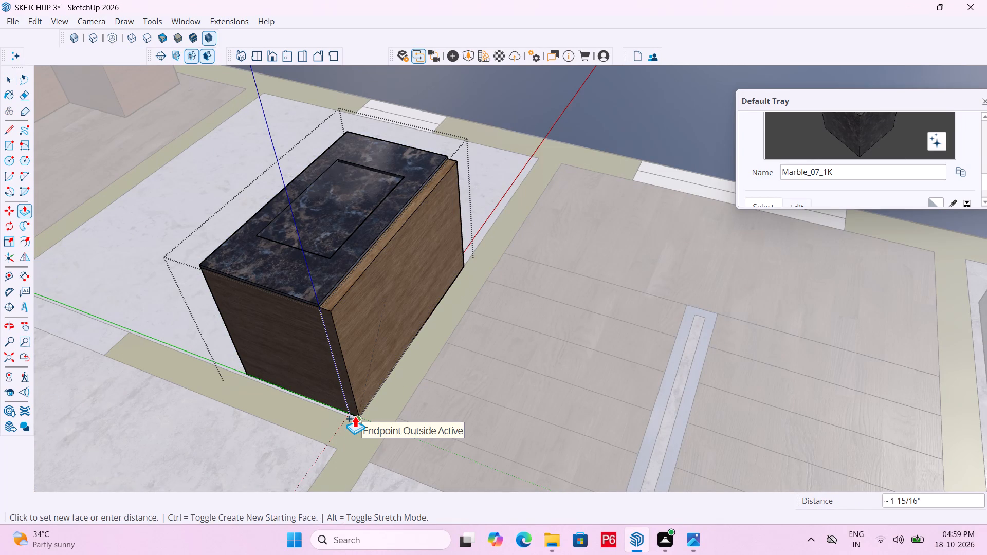
{"action": "middle_click_drag", "start_coordinate": [355, 413], "coordinate": [472, 349]}
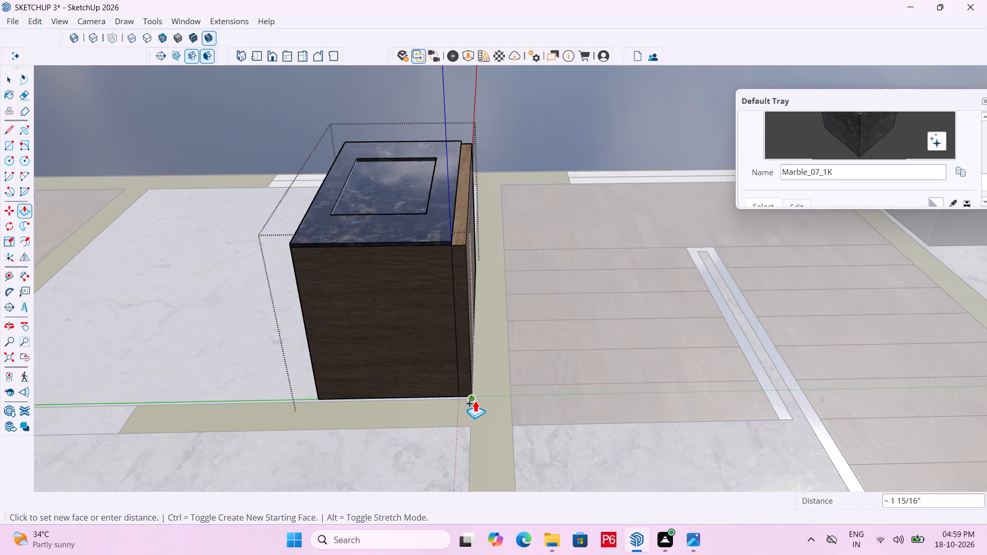
{"action": "left_click", "coordinate": [474, 397]}
Pull the top face of the cabinet's new rear strip up 2' to form a back panel above the marble top.
{"action": "middle_click_drag", "start_coordinate": [354, 258], "coordinate": [540, 362]}
{"action": "scroll", "coordinate": [587, 308], "scroll_direction": "up", "scroll_amount": 4}
{"action": "left_click", "coordinate": [628, 342]}
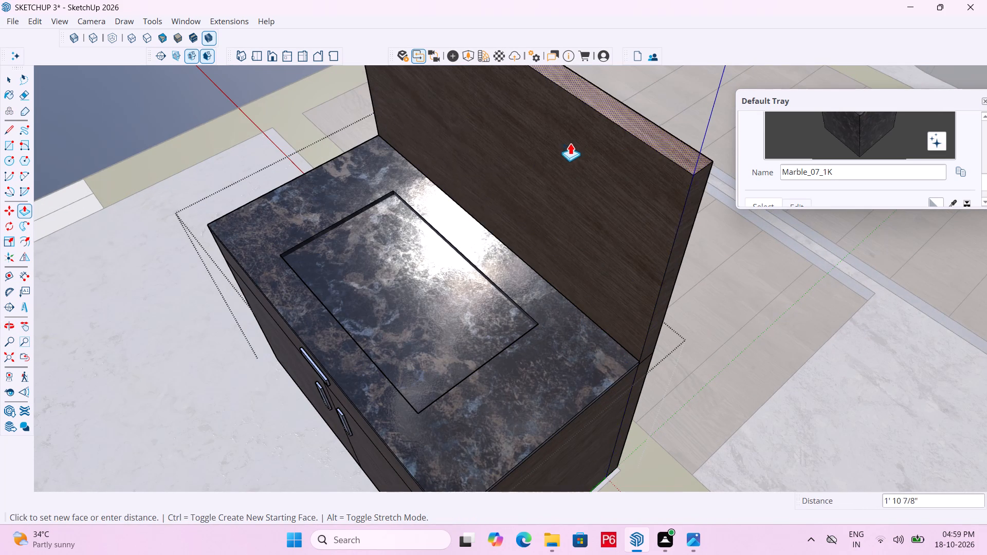
{"action": "scroll", "coordinate": [569, 144], "scroll_direction": "down", "scroll_amount": 6}
{"action": "middle_click_drag", "start_coordinate": [431, 271], "coordinate": [506, 154]}
{"action": "scroll", "coordinate": [424, 199], "scroll_direction": "down", "scroll_amount": 7}
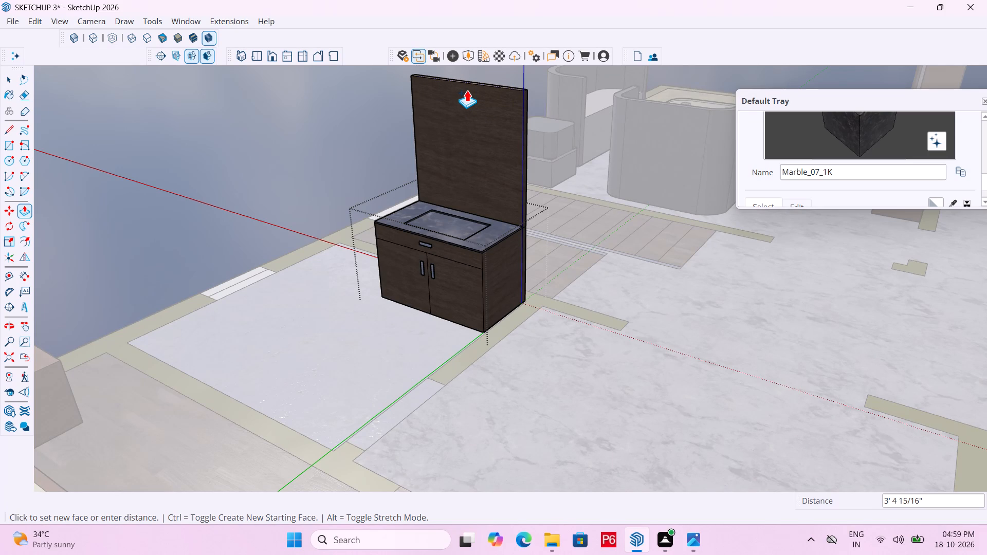
{"action": "type", "text": "2'"}
{"action": "key", "text": "Return"}
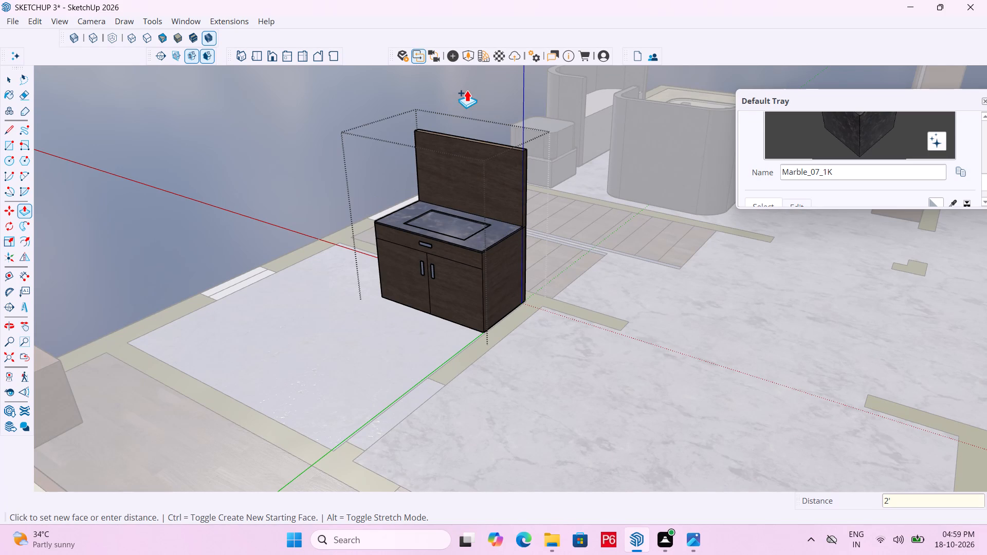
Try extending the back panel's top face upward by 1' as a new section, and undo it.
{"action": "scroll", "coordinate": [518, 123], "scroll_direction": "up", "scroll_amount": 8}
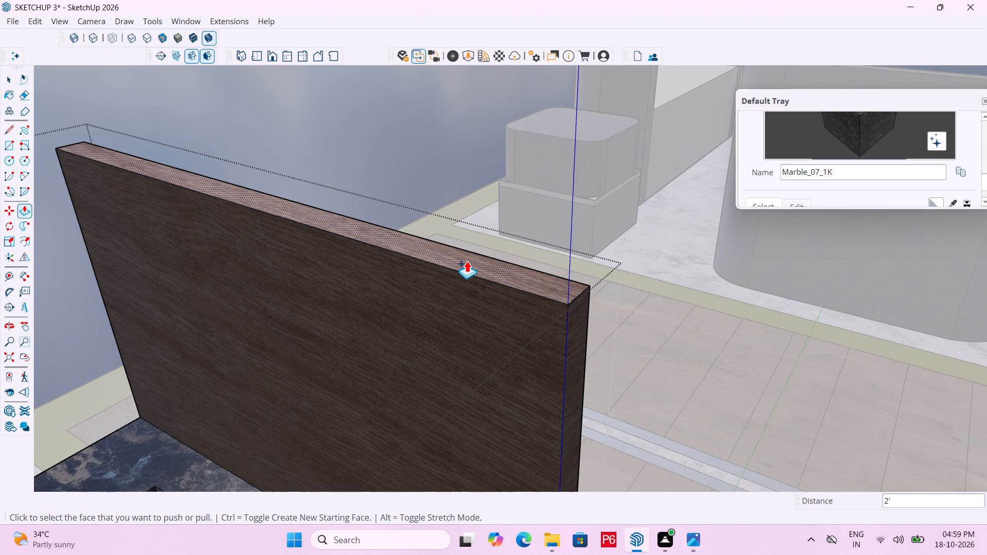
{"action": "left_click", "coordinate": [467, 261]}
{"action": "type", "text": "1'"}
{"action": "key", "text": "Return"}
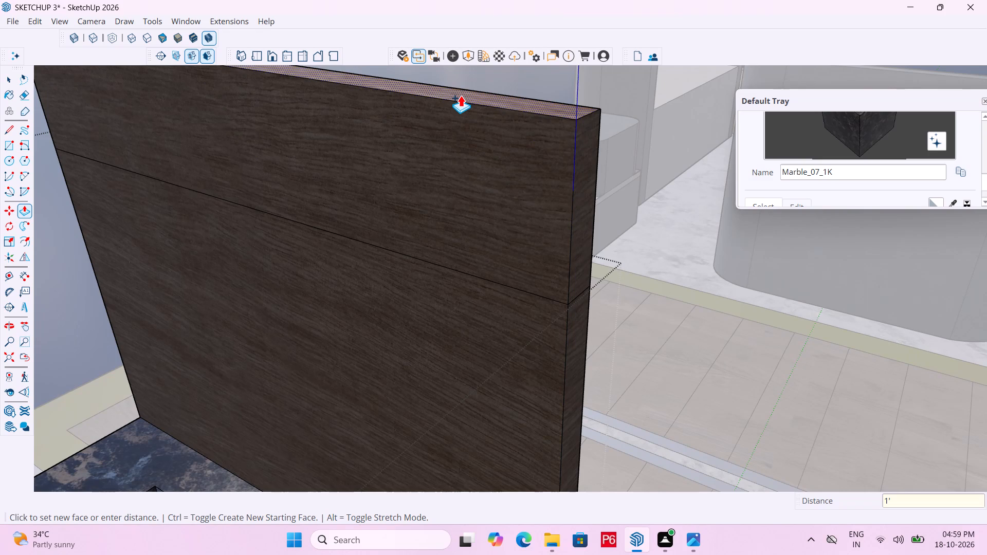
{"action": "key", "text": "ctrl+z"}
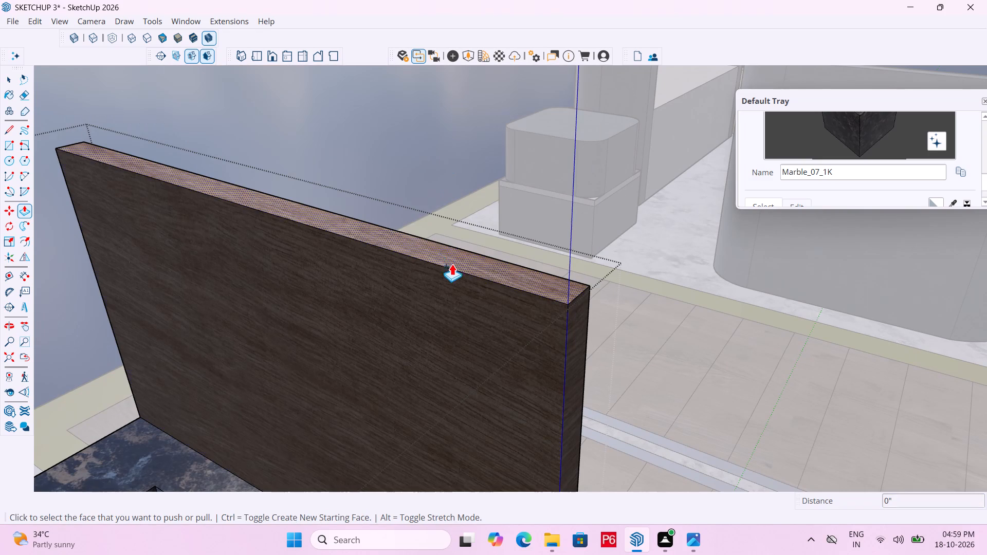
Raise the back panel's top face another 1' and leave the cabinet group.
{"action": "left_click", "coordinate": [479, 267]}
{"action": "type", "text": "1'"}
{"action": "key", "text": "Return"}
{"action": "scroll", "coordinate": [534, 156], "scroll_direction": "down", "scroll_amount": 14}
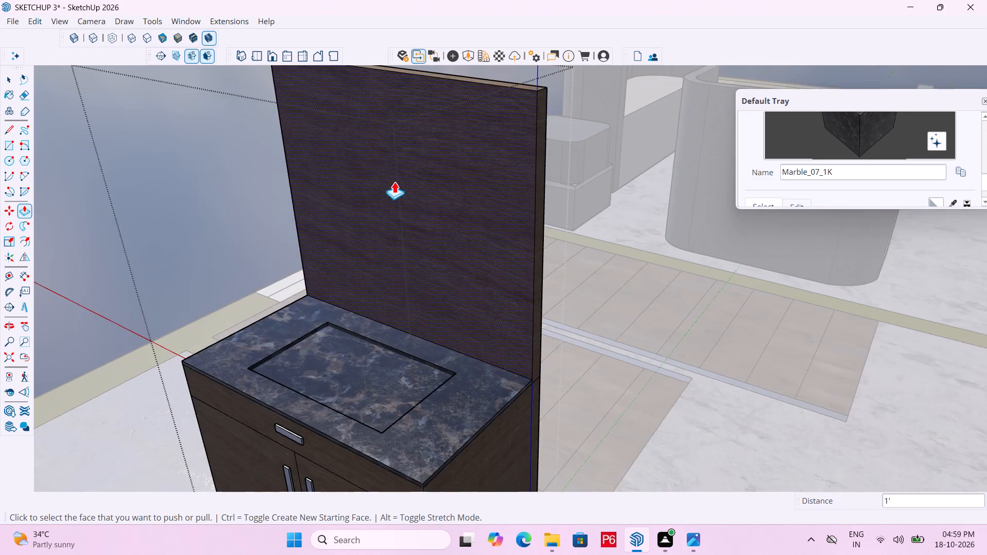
{"action": "scroll", "coordinate": [394, 181], "scroll_direction": "down", "scroll_amount": 3}
{"action": "middle_click_drag", "start_coordinate": [357, 239], "coordinate": [489, 239]}
{"action": "key", "text": "space"}
{"action": "left_click", "coordinate": [248, 190]}
{"action": "triple_click", "coordinate": [251, 187]}
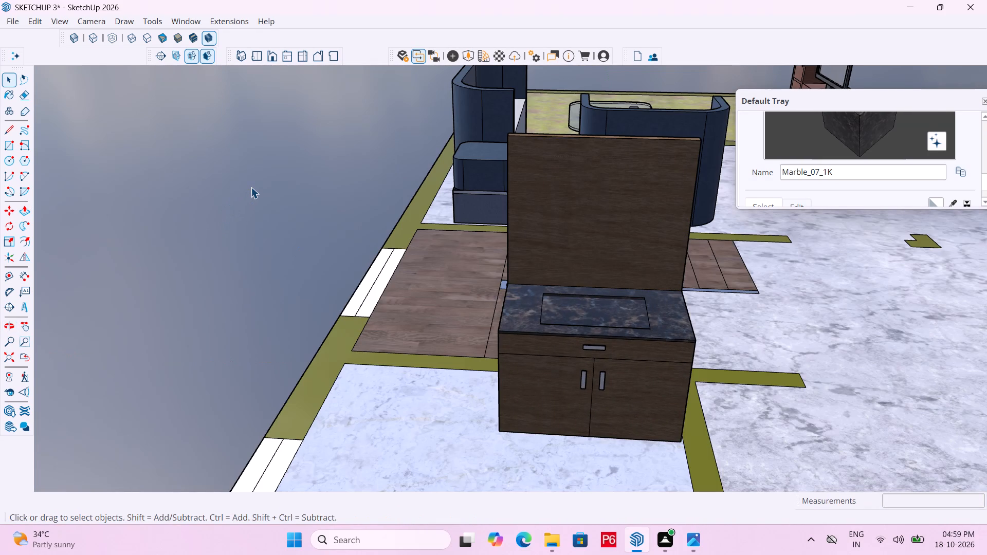
Save the model with the cabinet's back panel added.
{"action": "key", "text": "ctrl+s"}
{"action": "key", "text": "ctrl+s"}
{"action": "key", "text": "ctrl+s"}
{"action": "key", "text": "ctrl+s"}
{"action": "key", "text": "ctrl+s"}
{"action": "key", "text": "ctrl+s"}
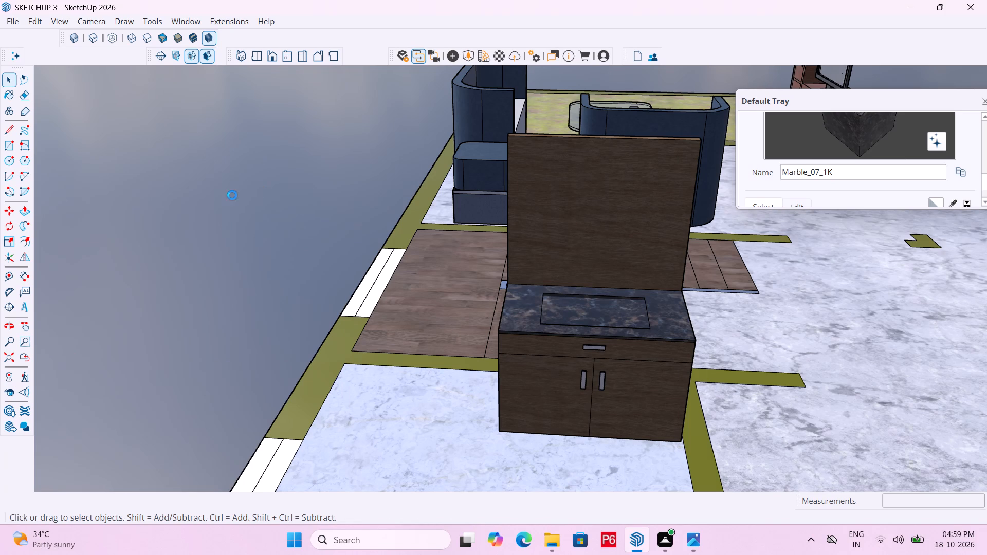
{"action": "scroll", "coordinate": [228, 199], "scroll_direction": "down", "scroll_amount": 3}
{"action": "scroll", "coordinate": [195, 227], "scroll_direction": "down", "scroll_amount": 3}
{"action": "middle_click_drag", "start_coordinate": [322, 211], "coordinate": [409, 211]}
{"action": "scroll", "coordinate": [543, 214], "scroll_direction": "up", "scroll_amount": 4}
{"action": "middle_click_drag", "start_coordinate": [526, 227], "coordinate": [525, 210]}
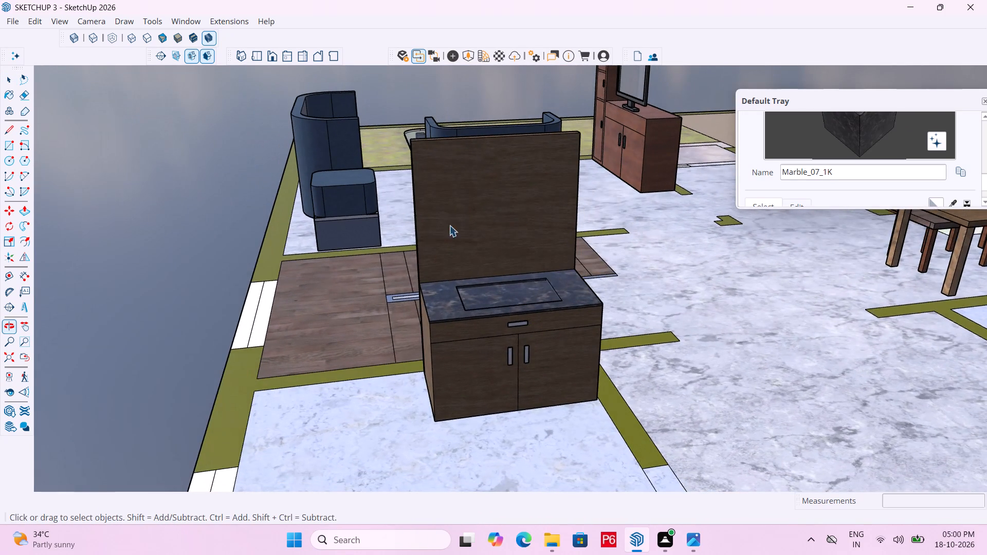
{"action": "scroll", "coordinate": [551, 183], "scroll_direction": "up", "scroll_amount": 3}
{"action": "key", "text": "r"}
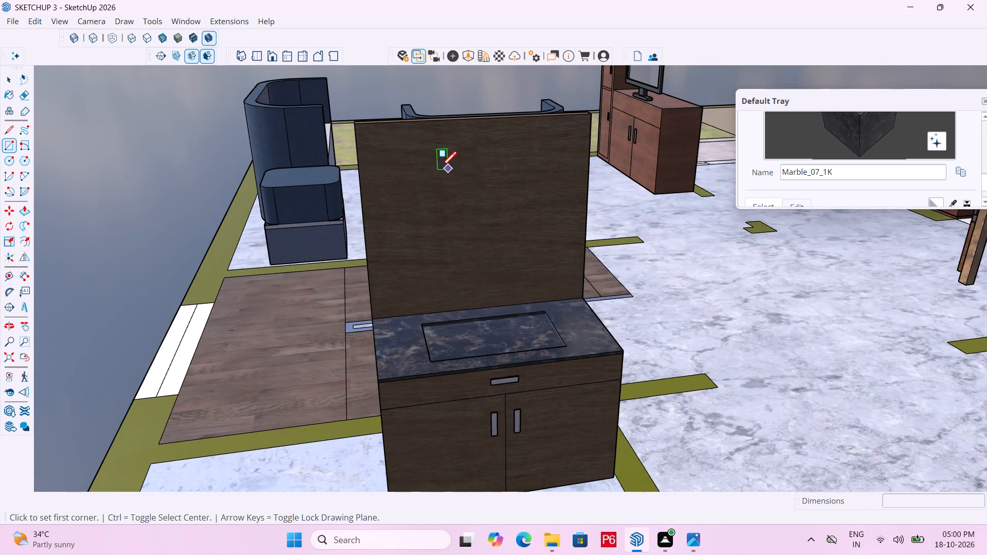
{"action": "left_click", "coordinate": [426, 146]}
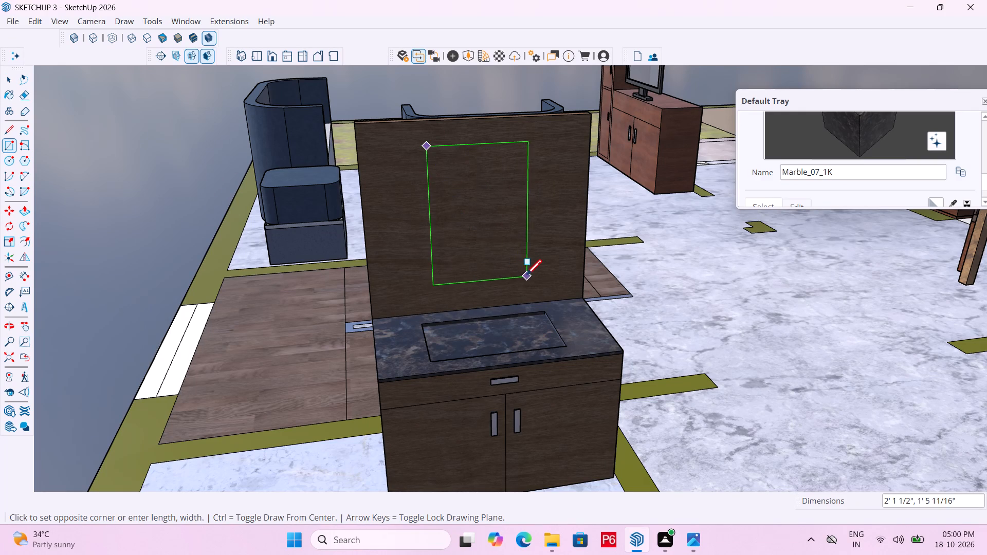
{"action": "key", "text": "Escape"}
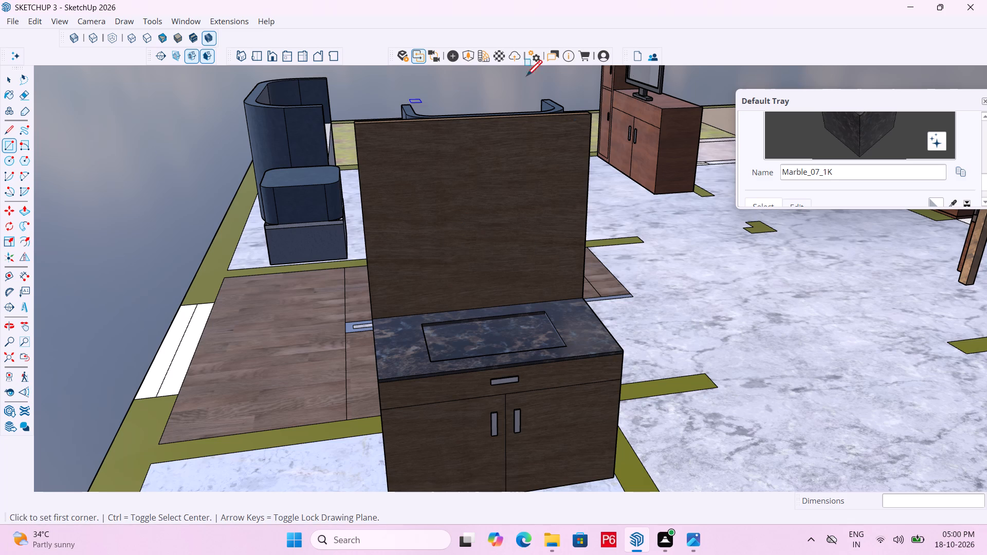
Draw a circle of about 1' 3 7/16" radius centred on the front of the cabinet's back panel.
{"action": "scroll", "coordinate": [474, 193], "scroll_direction": "up", "scroll_amount": 3}
{"action": "key", "text": "c"}
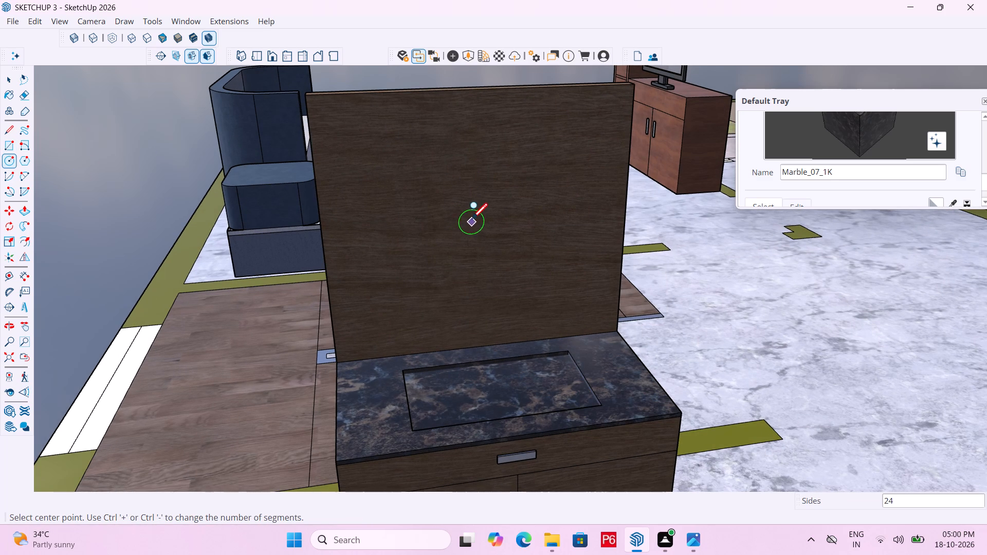
{"action": "left_click", "coordinate": [476, 212]}
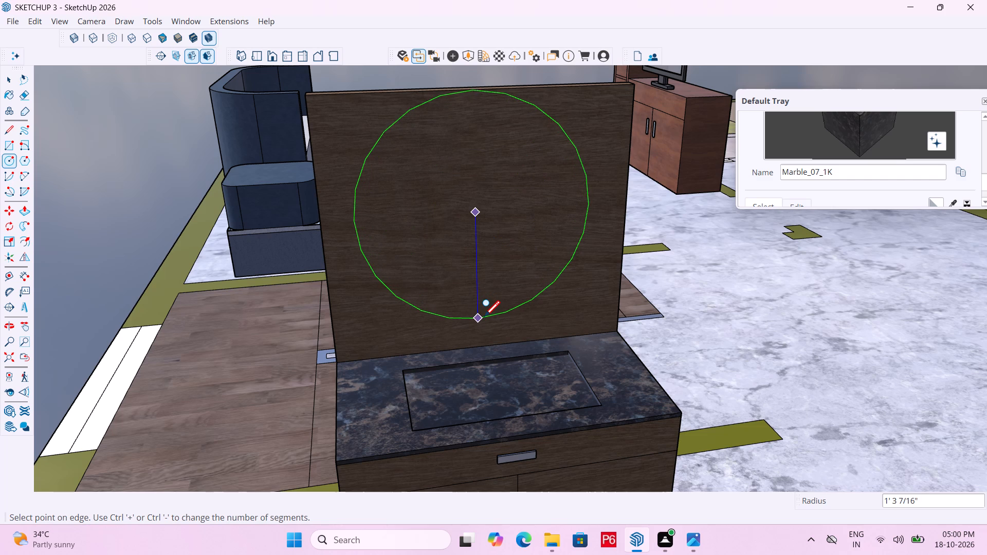
{"action": "left_click", "coordinate": [485, 317]}
Make a group from the circle's face and its edge on the back panel.
{"action": "key", "text": "space"}
{"action": "double_click", "coordinate": [479, 225]}
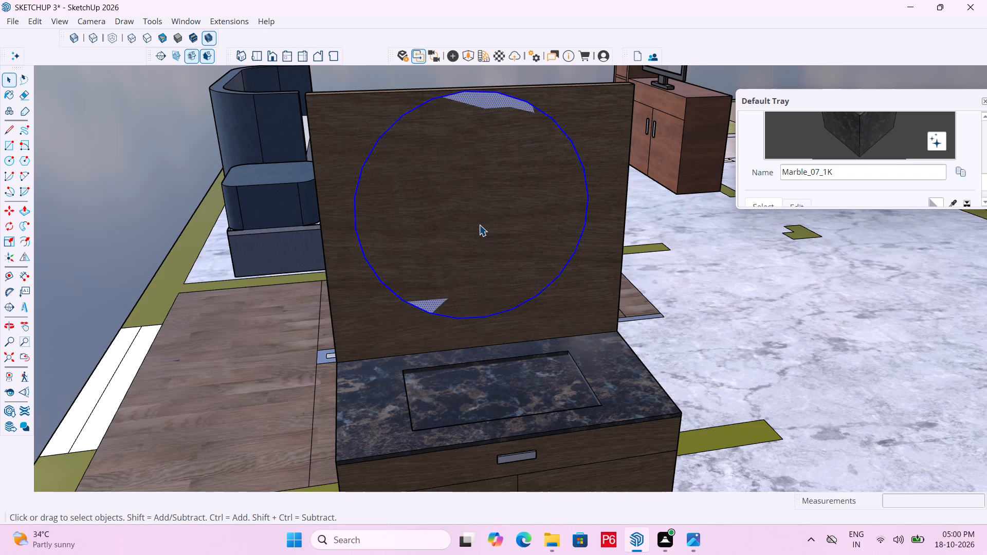
{"action": "right_click", "coordinate": [471, 212]}
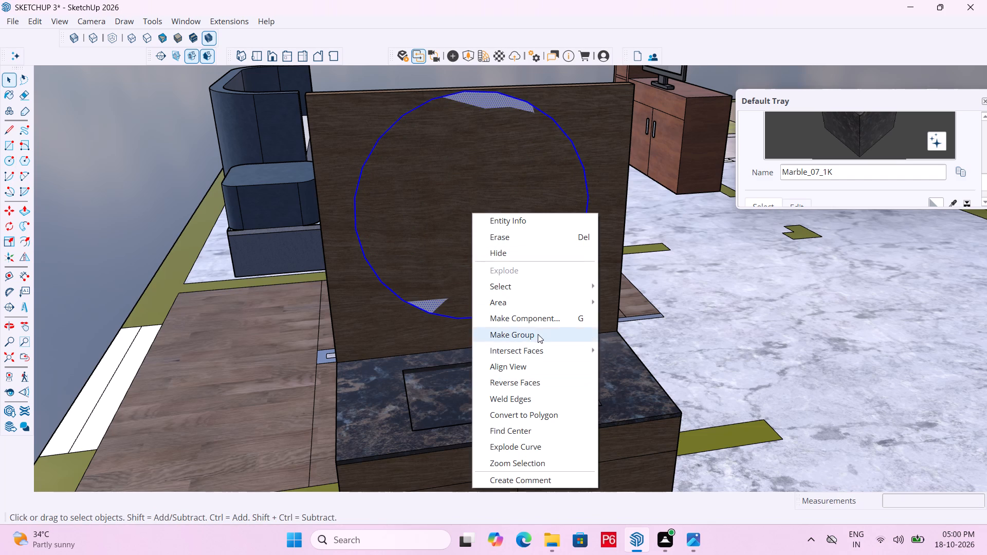
{"action": "left_click", "coordinate": [538, 334]}
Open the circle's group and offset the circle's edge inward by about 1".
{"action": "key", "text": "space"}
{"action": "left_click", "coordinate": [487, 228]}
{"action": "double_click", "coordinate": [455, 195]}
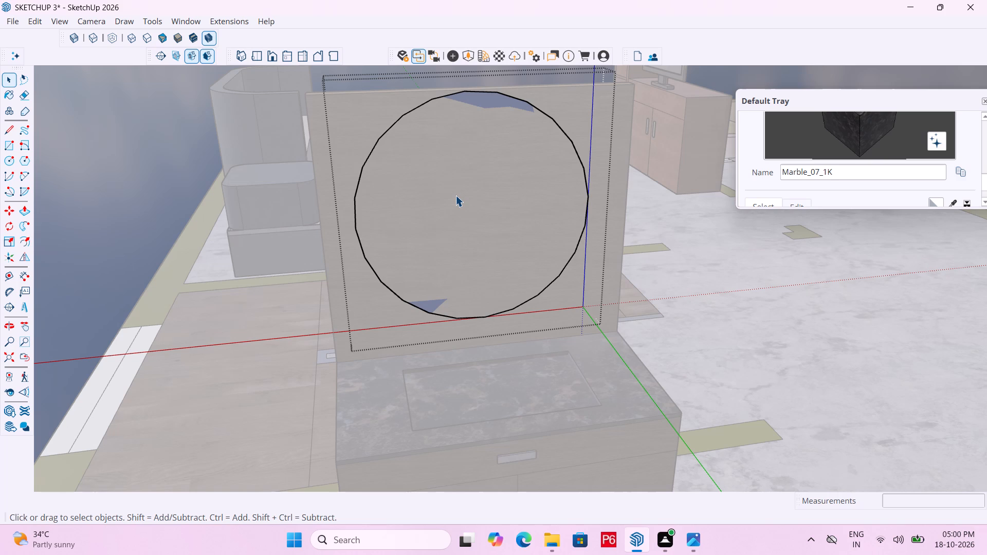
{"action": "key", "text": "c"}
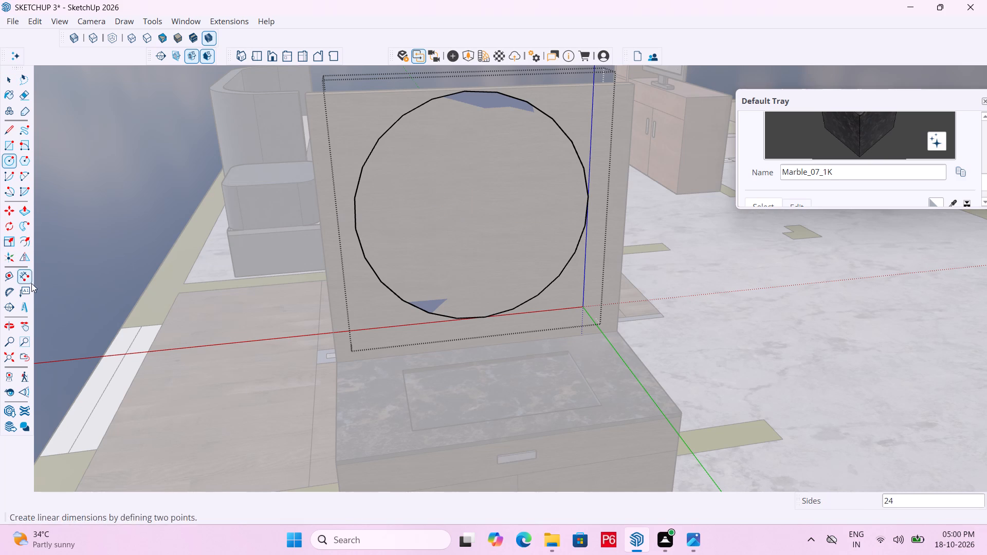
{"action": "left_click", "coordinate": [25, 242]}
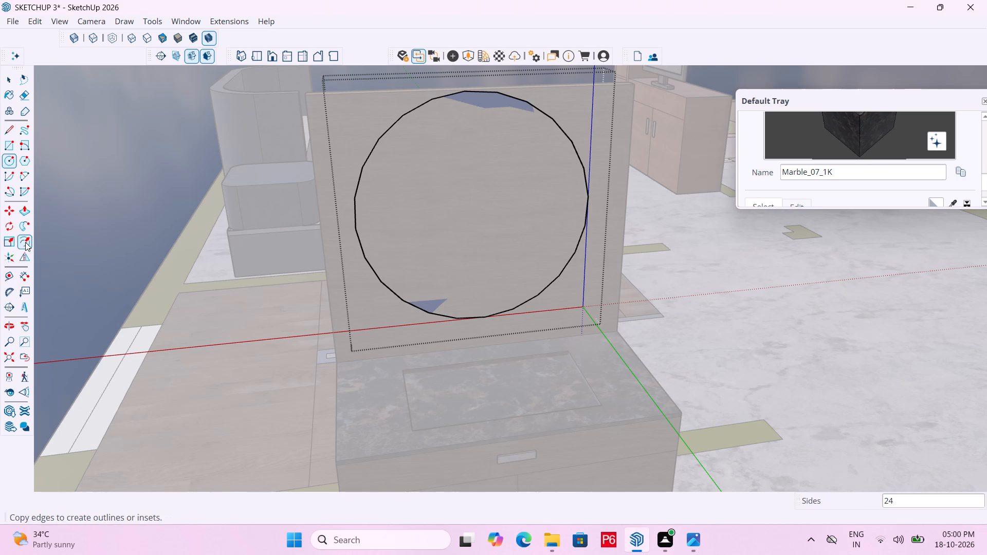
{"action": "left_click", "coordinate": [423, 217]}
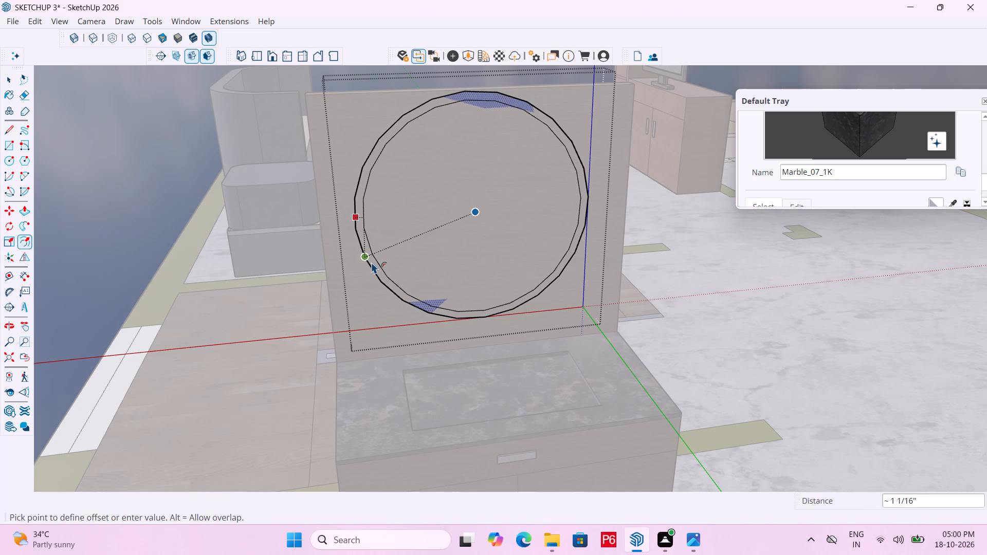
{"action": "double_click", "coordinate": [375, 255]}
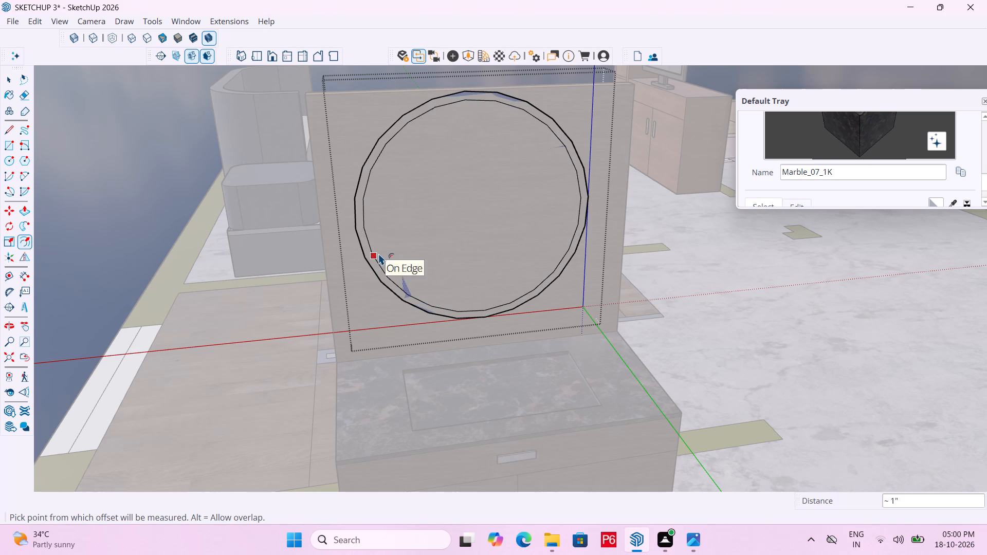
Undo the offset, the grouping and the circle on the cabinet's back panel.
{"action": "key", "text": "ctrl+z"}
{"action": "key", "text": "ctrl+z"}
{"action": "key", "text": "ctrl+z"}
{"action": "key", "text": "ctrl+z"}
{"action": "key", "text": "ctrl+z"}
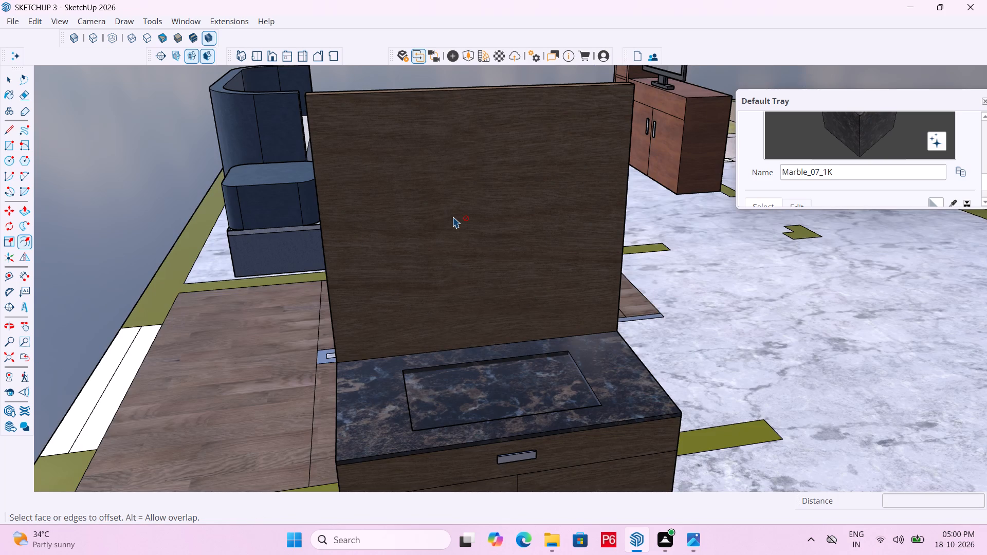
Draw a circle of about 1' radius centred on the front of the cabinet's back panel.
{"action": "key", "text": "c"}
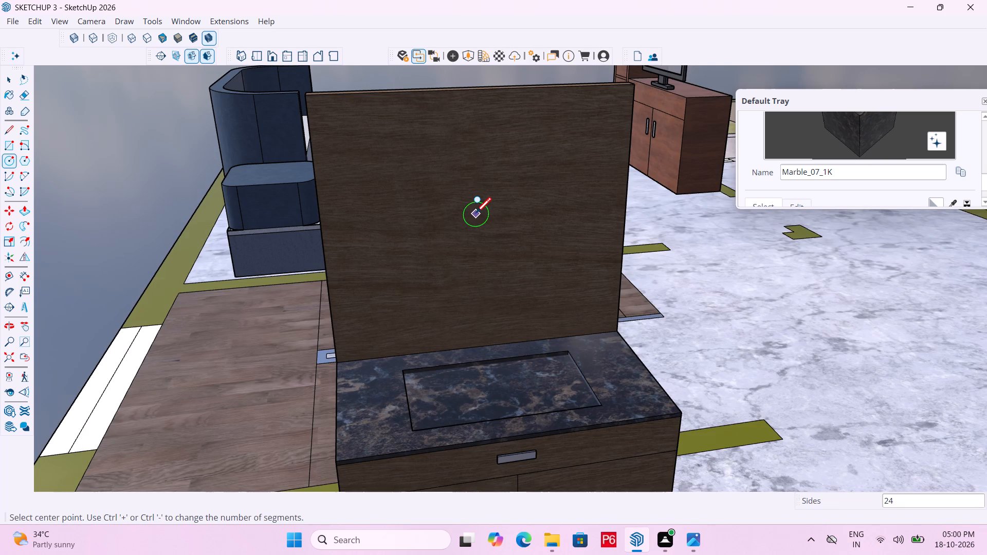
{"action": "left_click", "coordinate": [474, 206]}
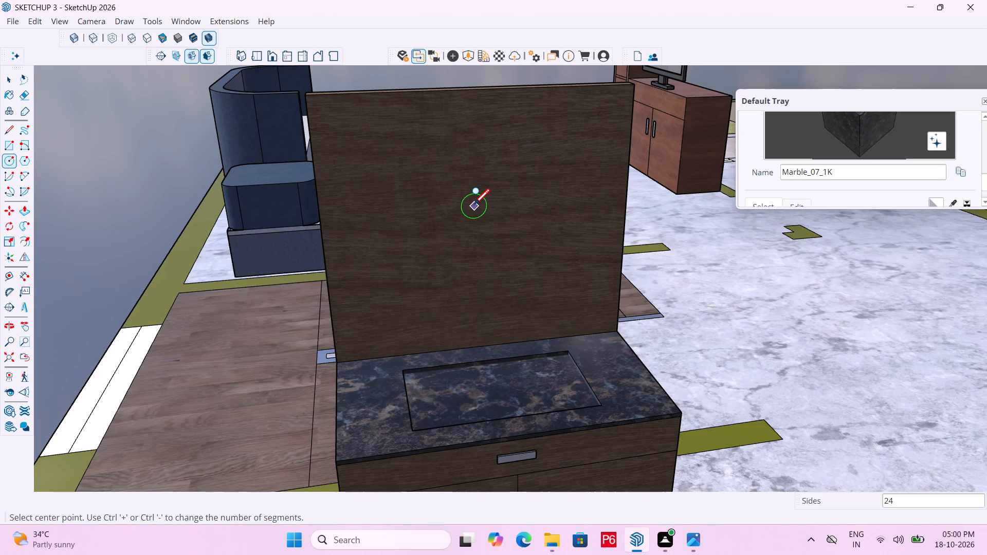
{"action": "left_click", "coordinate": [479, 291]}
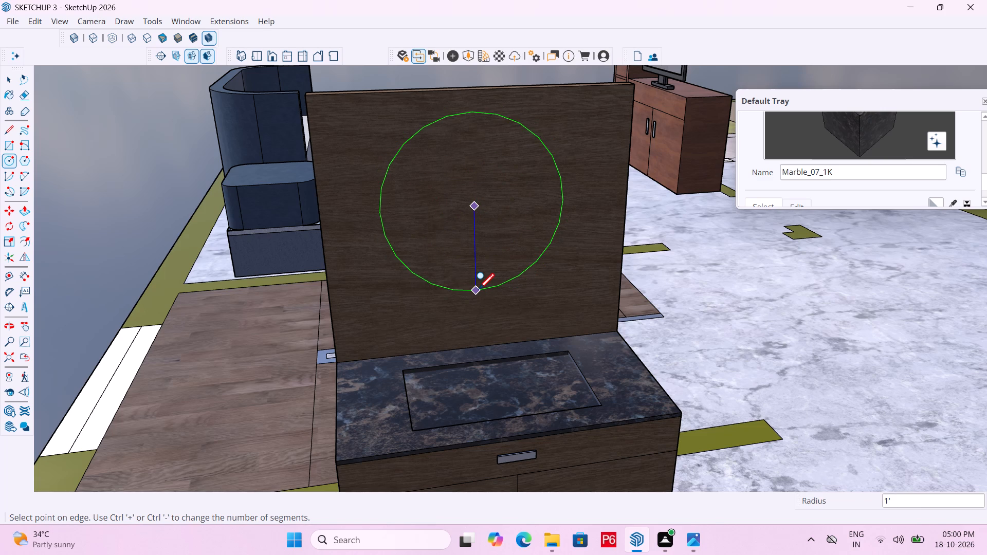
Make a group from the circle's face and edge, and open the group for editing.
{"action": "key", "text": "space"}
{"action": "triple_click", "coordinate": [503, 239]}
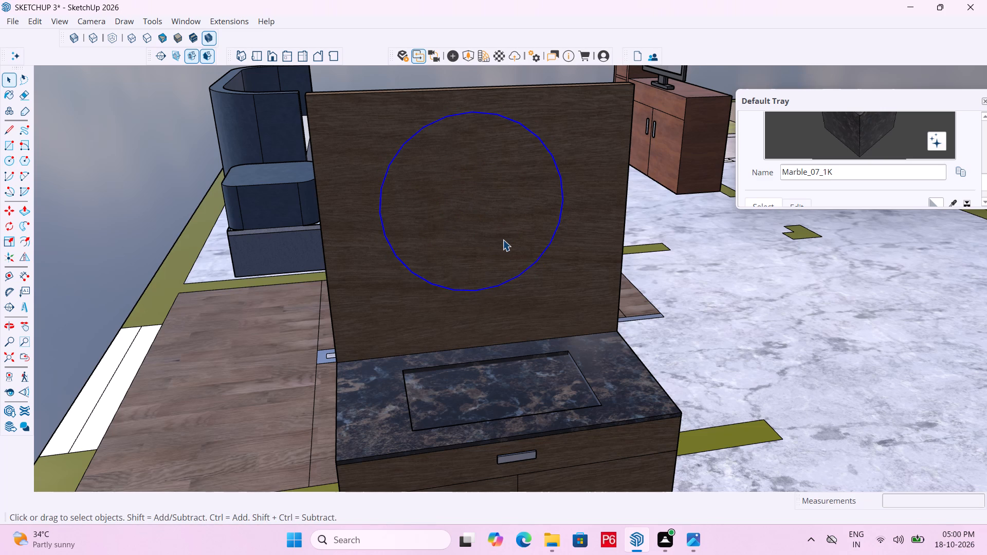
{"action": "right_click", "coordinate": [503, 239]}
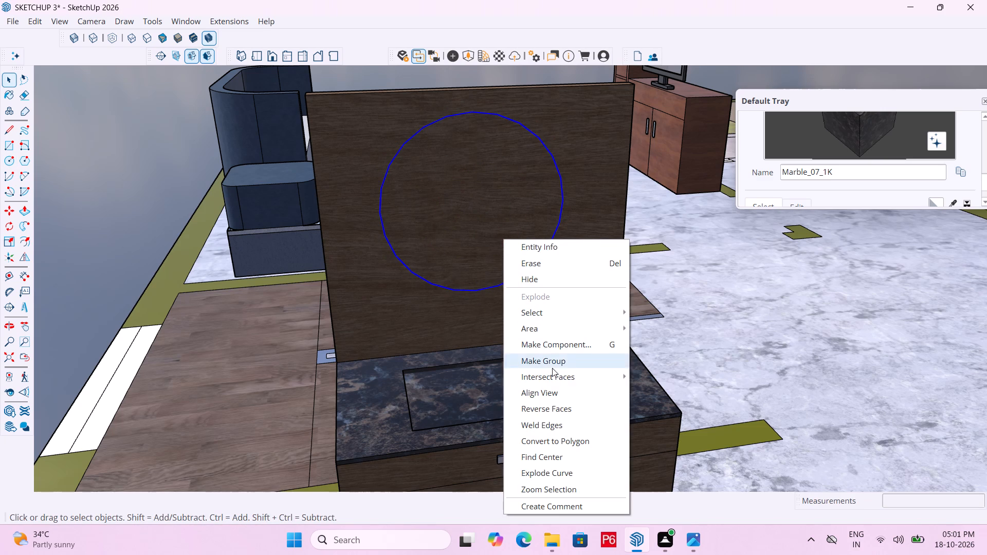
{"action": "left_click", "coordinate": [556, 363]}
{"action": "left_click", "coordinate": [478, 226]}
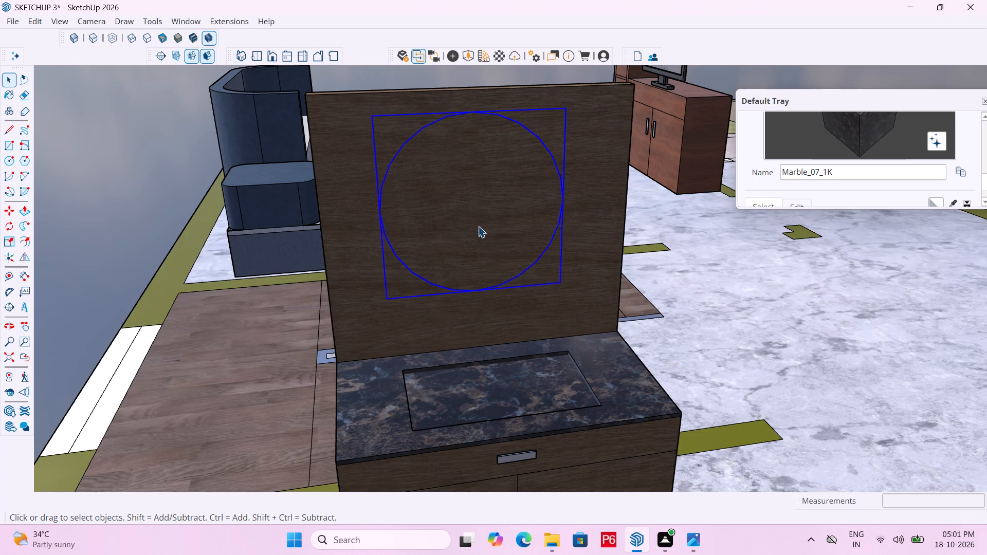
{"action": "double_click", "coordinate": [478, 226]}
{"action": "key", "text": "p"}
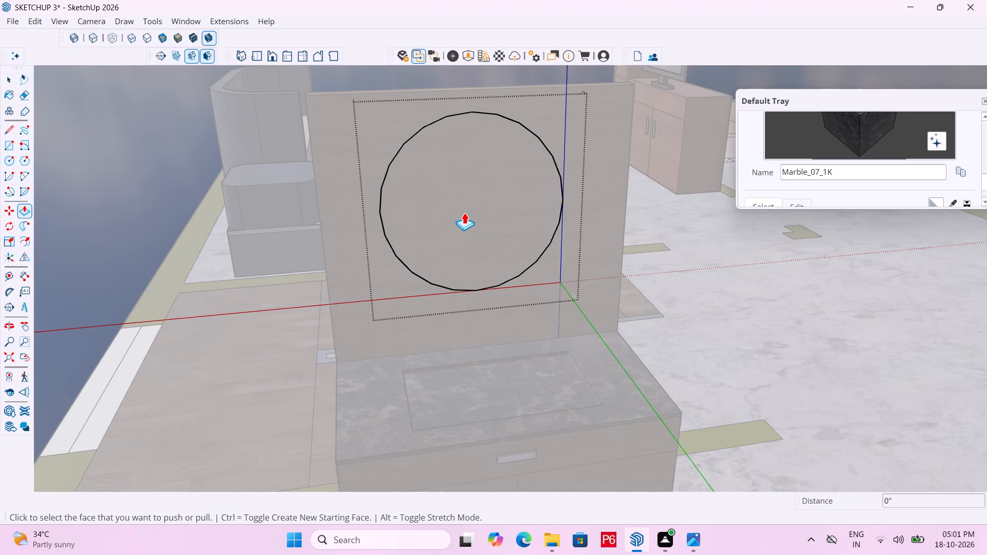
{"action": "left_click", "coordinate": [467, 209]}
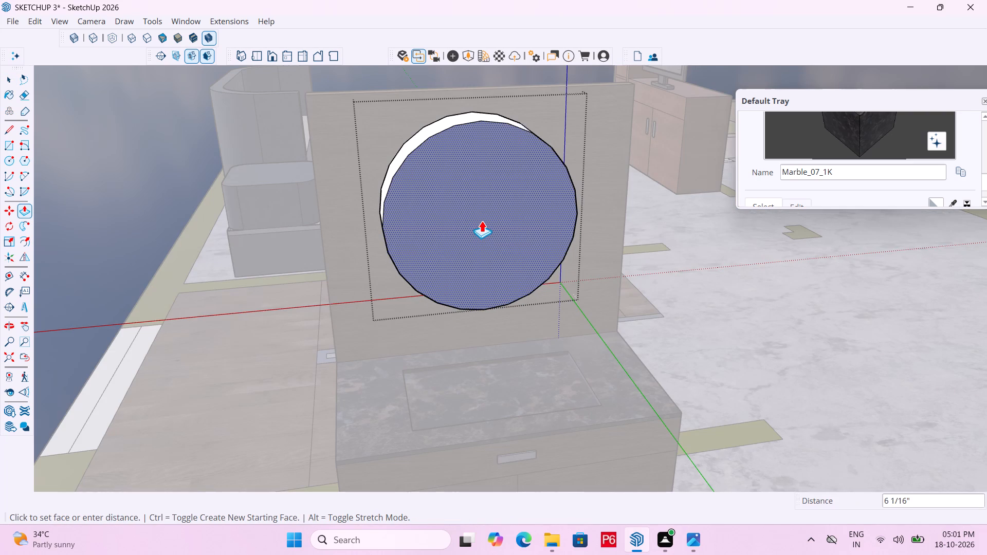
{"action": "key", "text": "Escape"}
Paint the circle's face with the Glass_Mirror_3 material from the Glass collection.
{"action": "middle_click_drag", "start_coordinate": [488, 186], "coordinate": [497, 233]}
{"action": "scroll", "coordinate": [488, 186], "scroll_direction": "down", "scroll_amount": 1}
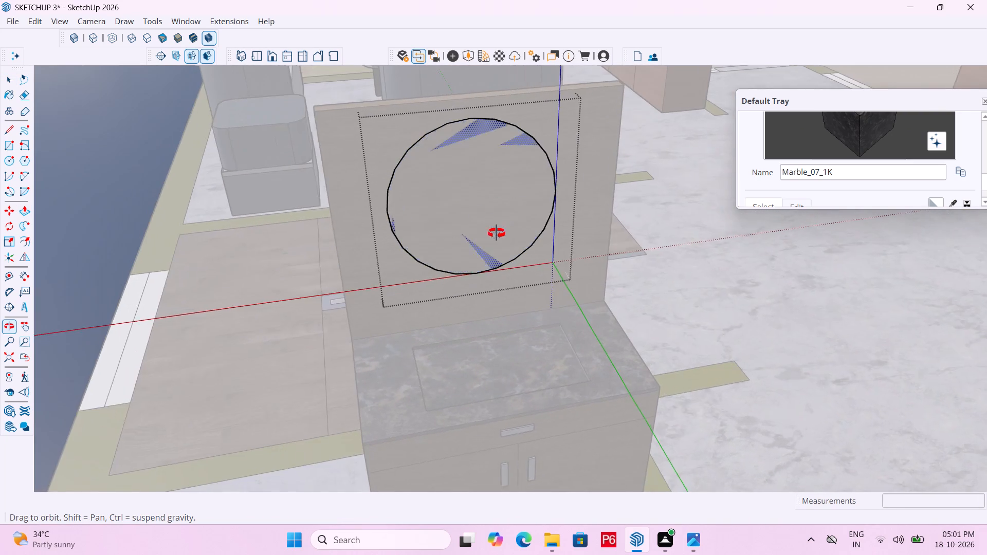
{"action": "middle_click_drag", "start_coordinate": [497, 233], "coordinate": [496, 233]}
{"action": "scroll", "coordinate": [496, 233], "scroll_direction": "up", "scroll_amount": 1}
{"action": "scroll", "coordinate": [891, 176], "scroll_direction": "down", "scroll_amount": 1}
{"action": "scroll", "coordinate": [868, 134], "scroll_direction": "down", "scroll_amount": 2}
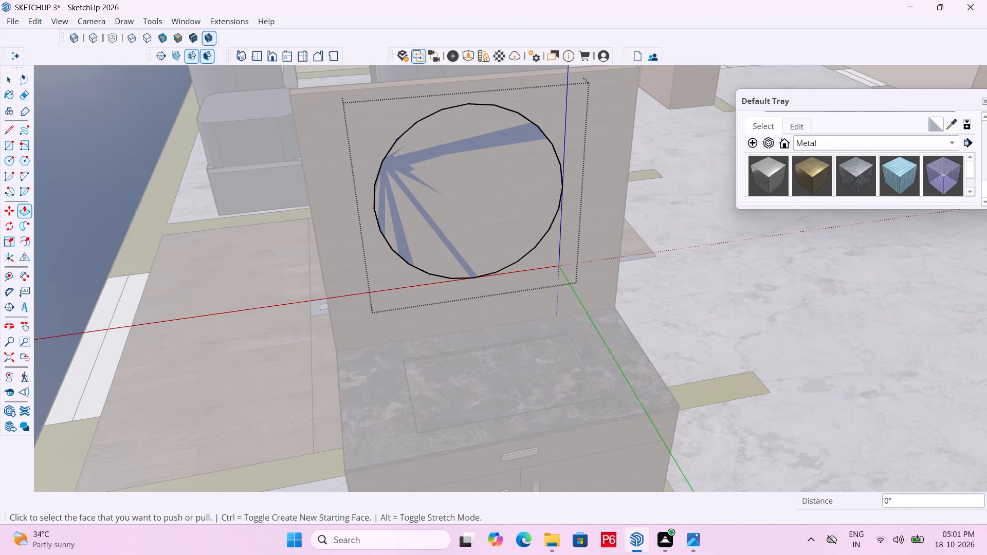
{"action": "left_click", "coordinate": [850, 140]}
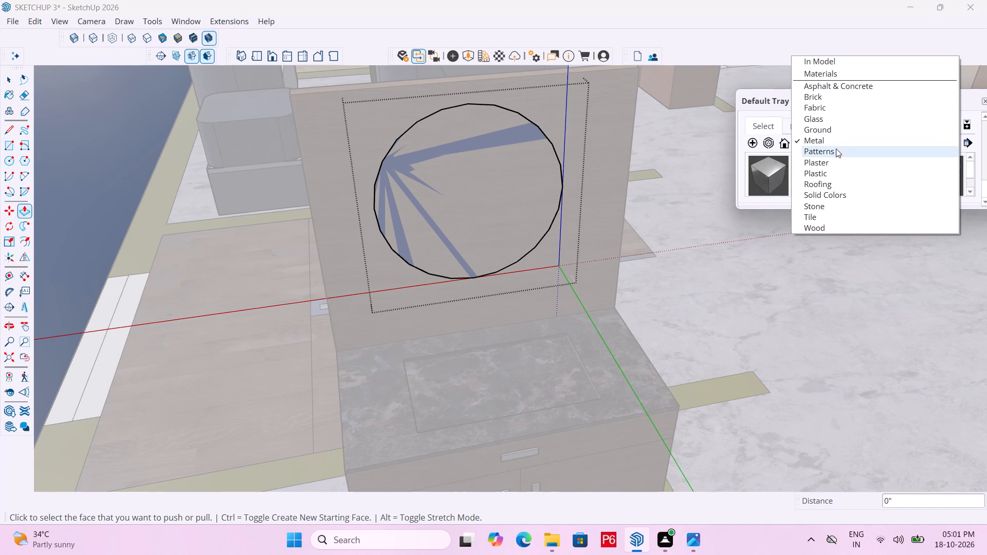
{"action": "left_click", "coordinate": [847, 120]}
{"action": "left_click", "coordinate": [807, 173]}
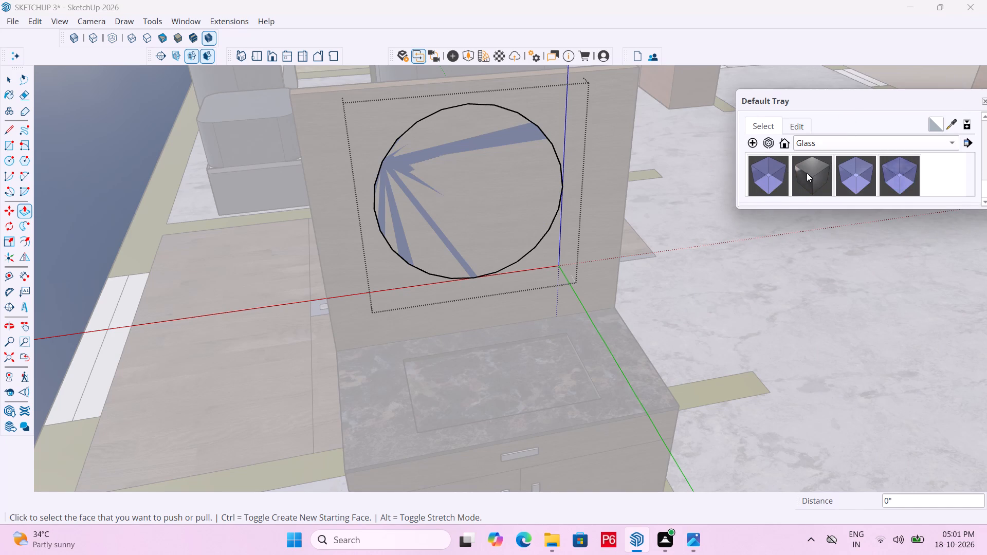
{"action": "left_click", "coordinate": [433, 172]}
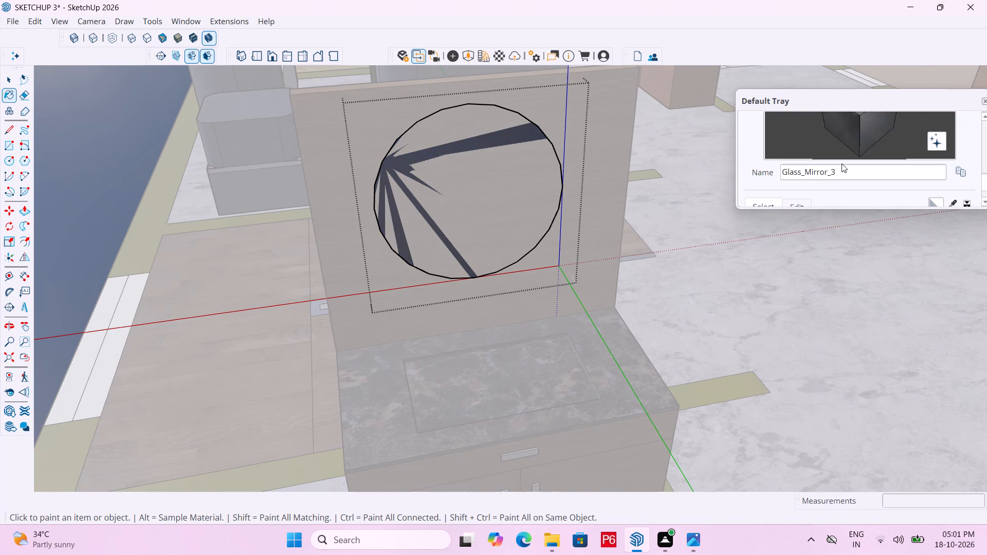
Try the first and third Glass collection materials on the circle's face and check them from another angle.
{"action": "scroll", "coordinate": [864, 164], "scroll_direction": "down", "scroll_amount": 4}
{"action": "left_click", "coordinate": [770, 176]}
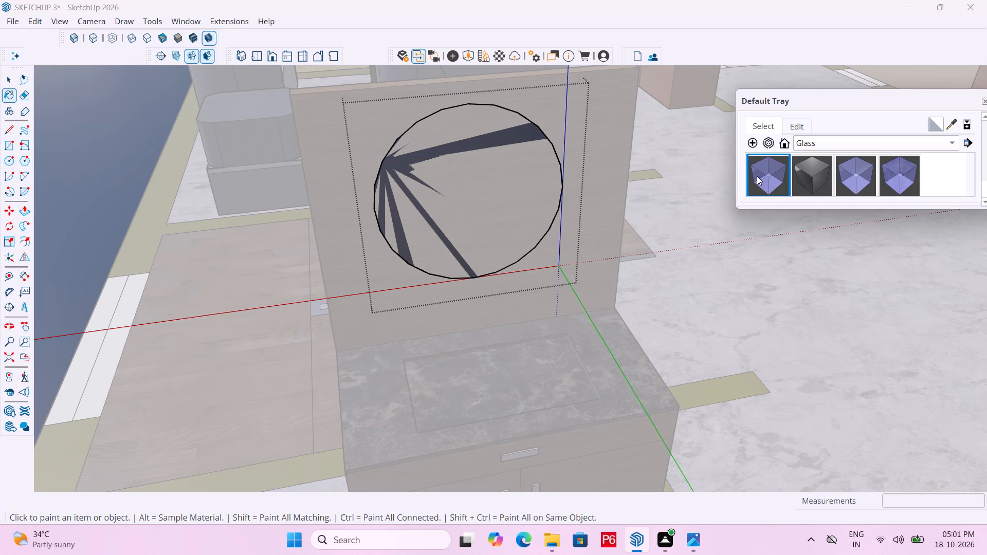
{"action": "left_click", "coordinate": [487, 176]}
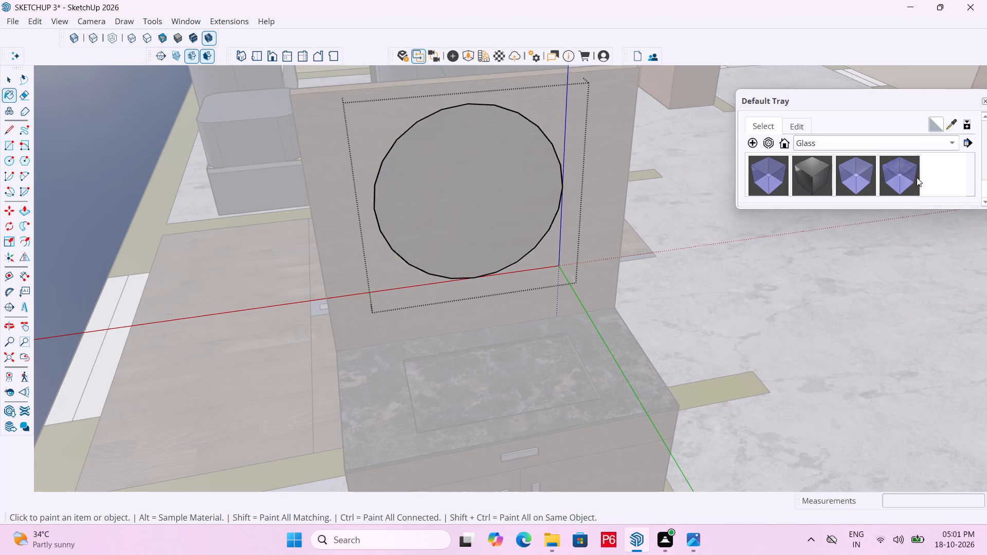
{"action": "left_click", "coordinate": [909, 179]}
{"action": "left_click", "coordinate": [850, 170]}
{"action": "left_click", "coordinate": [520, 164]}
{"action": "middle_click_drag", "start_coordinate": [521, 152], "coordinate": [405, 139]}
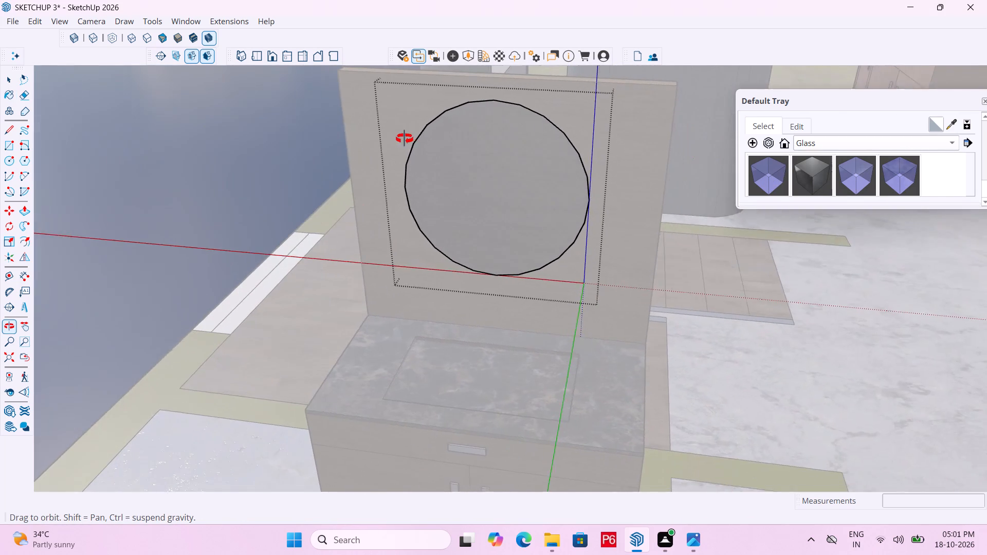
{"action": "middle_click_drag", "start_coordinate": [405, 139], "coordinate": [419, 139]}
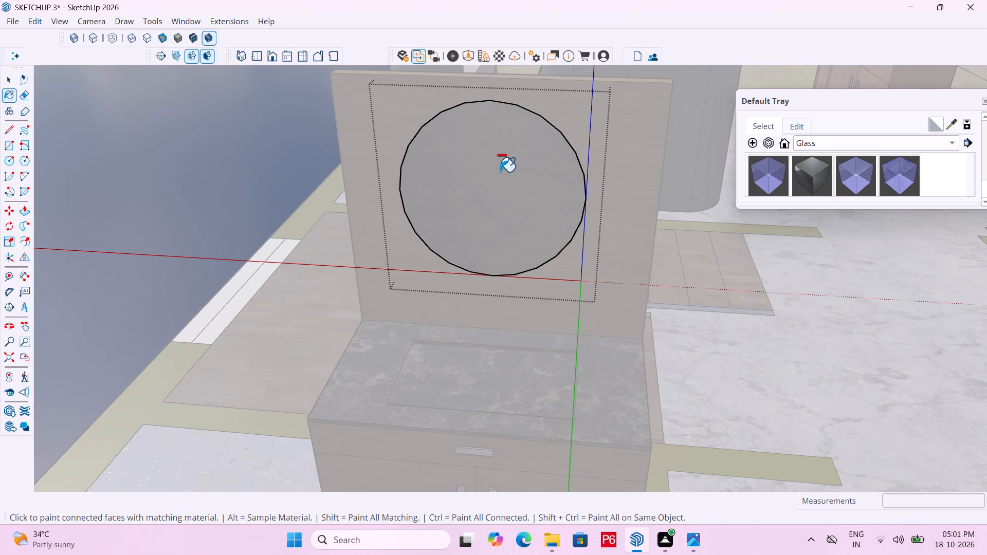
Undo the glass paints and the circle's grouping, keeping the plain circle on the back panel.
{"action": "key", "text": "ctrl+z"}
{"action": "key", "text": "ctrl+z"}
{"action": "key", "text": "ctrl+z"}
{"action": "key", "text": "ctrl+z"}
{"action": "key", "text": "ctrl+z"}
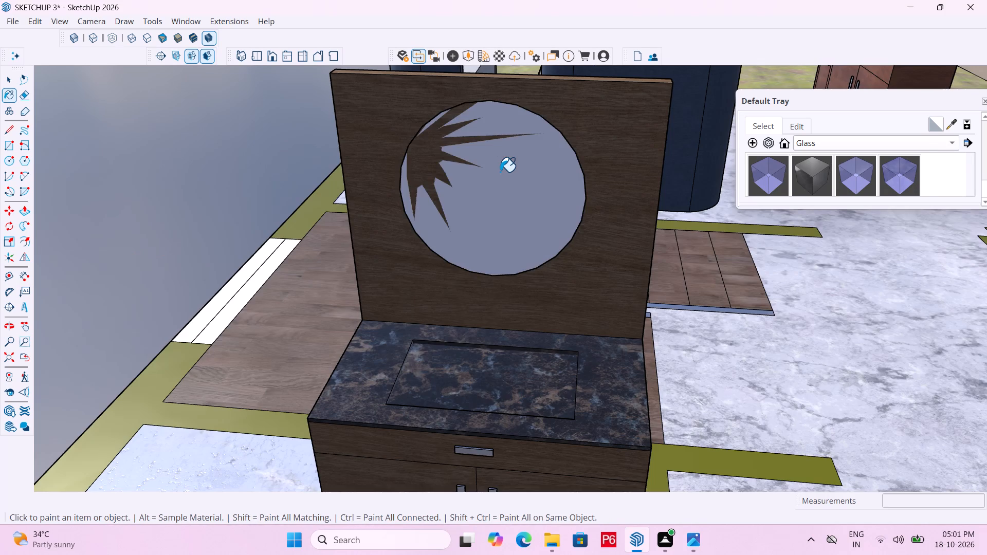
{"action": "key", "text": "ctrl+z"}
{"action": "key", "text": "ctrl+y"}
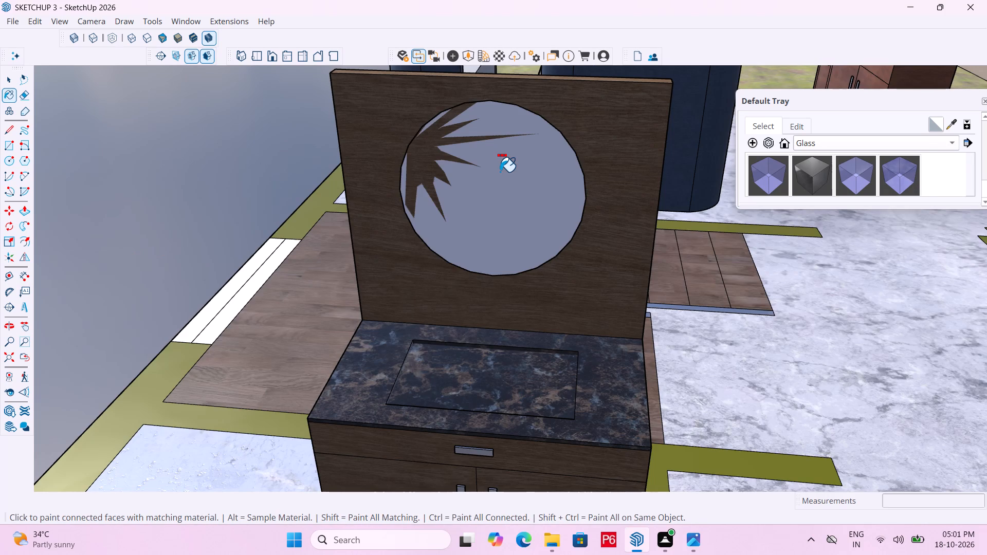
Make a group from the circle's face and edge, open it for editing and select the circular face.
{"action": "key", "text": "space"}
{"action": "left_click", "coordinate": [535, 186]}
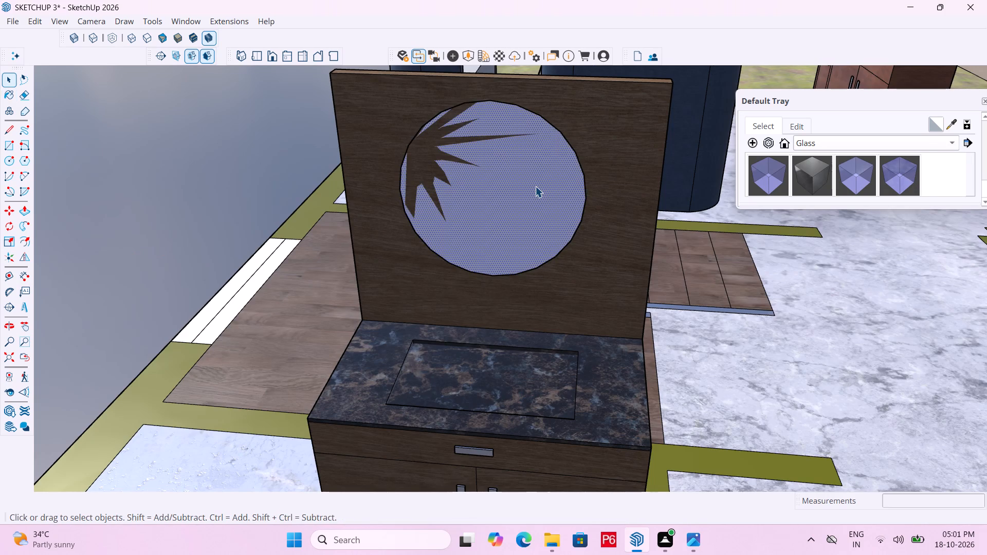
{"action": "double_click", "coordinate": [535, 186]}
{"action": "right_click", "coordinate": [535, 186]}
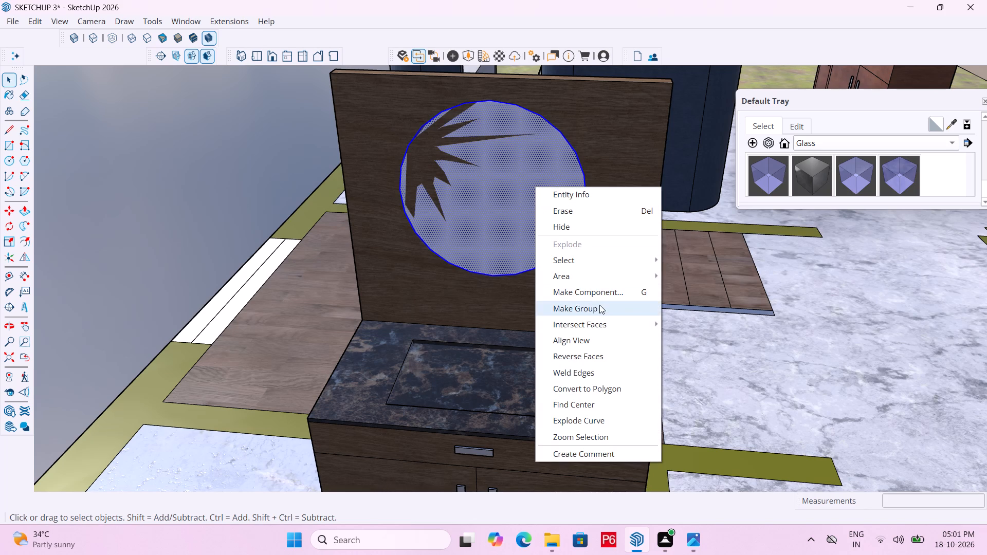
{"action": "left_click", "coordinate": [599, 306]}
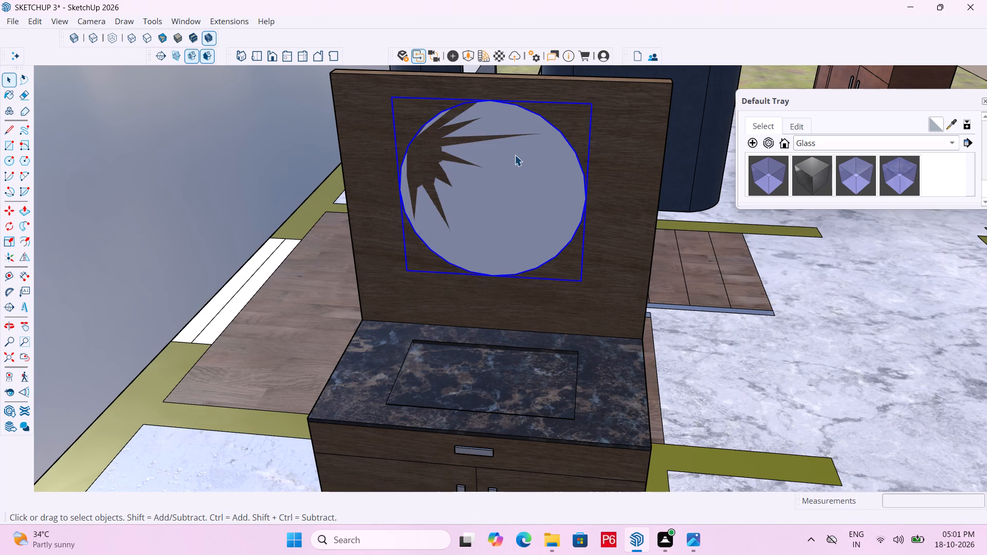
{"action": "double_click", "coordinate": [515, 155]}
{"action": "left_click", "coordinate": [511, 159]}
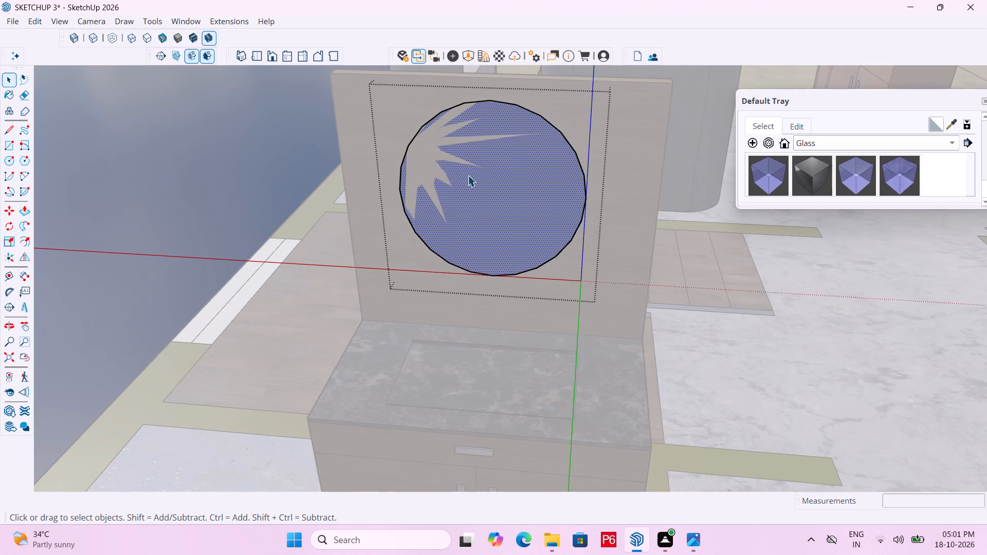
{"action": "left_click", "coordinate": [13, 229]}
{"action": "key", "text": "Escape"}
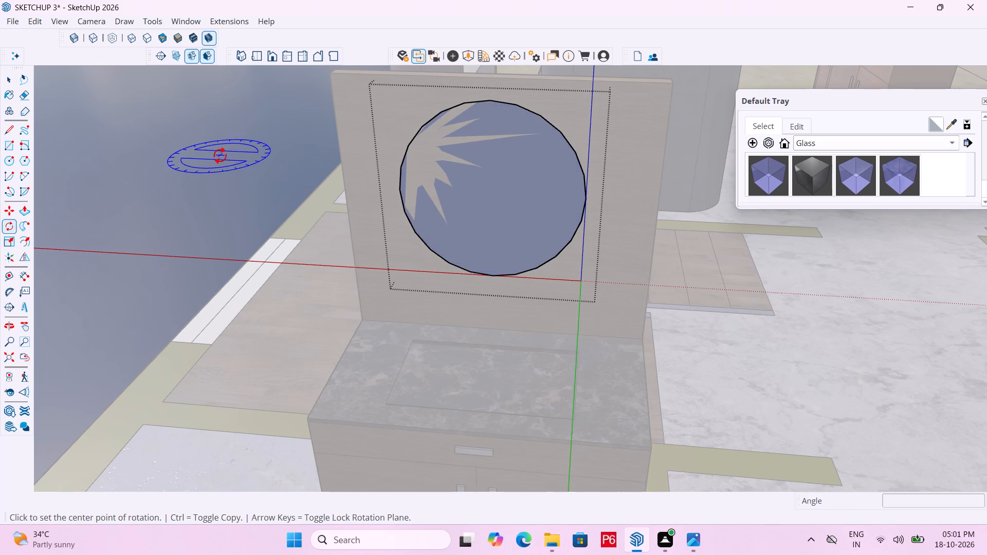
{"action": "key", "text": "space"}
Sample the C01_Vanilla_Cream material from the light seat of the outdoor bench and paint the circular face on the back panel with it.
{"action": "left_click", "coordinate": [851, 144]}
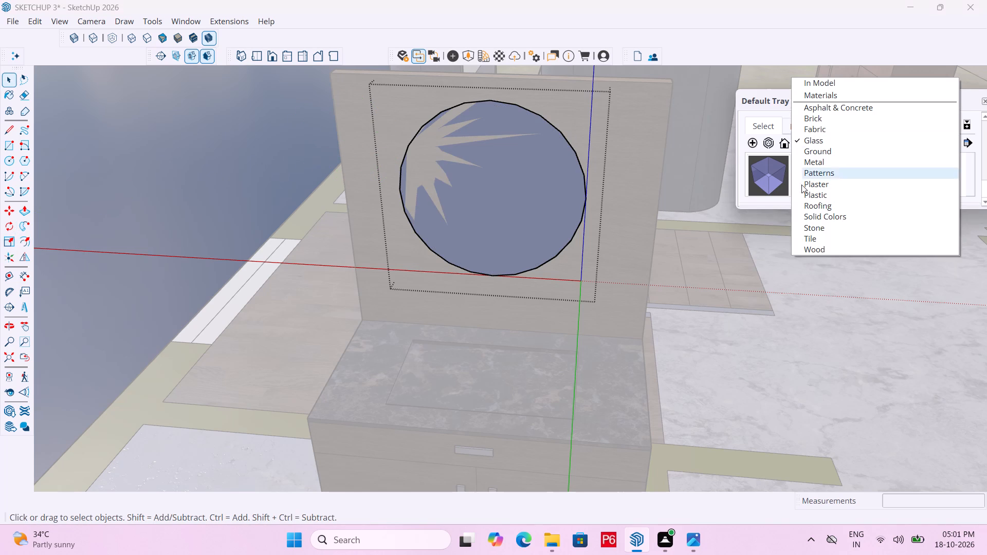
{"action": "left_click", "coordinate": [837, 219]}
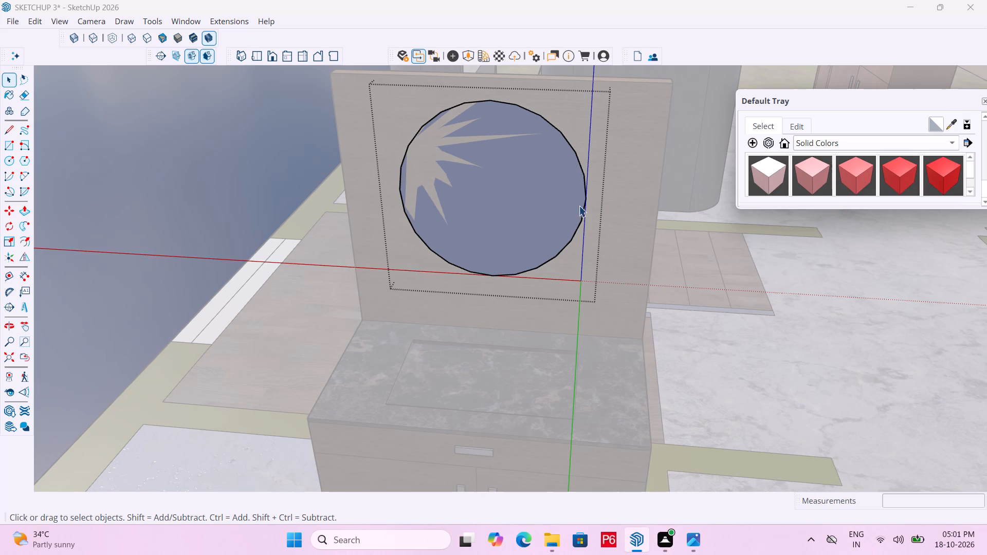
{"action": "scroll", "coordinate": [567, 208], "scroll_direction": "down", "scroll_amount": 5}
{"action": "left_click", "coordinate": [949, 125]}
{"action": "scroll", "coordinate": [679, 84], "scroll_direction": "down", "scroll_amount": 5}
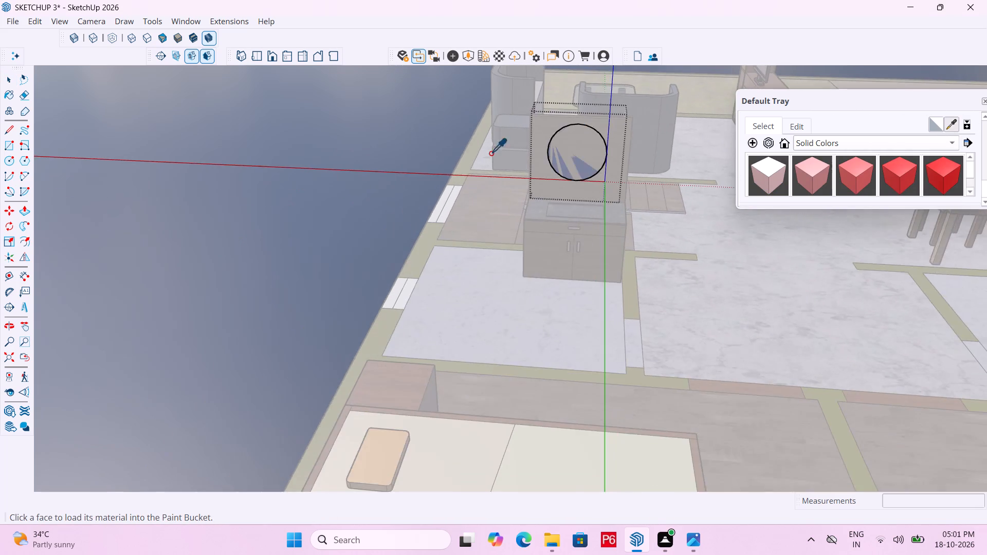
{"action": "scroll", "coordinate": [490, 158], "scroll_direction": "down", "scroll_amount": 7}
{"action": "middle_click_drag", "start_coordinate": [517, 193], "coordinate": [697, 255]}
{"action": "scroll", "coordinate": [883, 256], "scroll_direction": "up", "scroll_amount": 6}
{"action": "scroll", "coordinate": [934, 277], "scroll_direction": "up", "scroll_amount": 2}
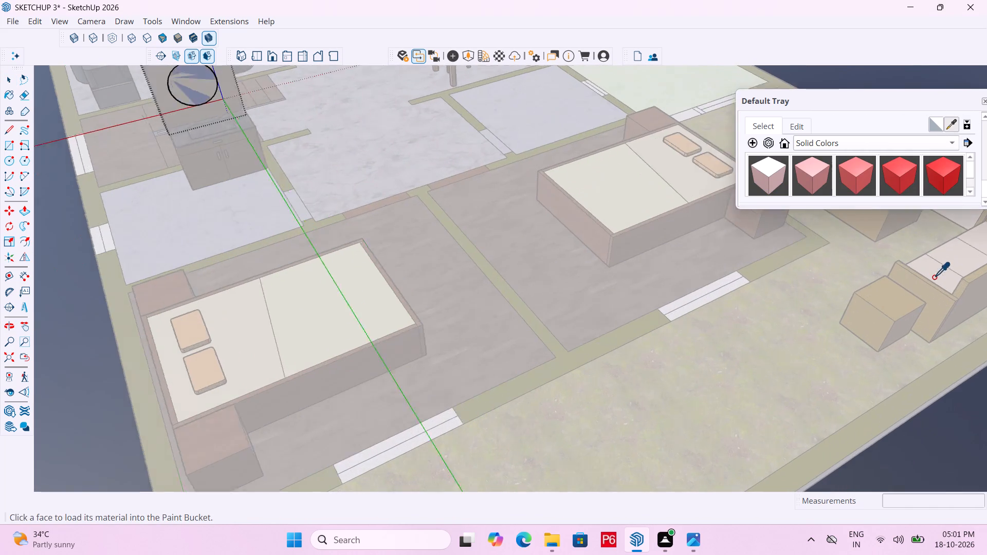
{"action": "scroll", "coordinate": [934, 277], "scroll_direction": "up", "scroll_amount": 2}
{"action": "scroll", "coordinate": [667, 291], "scroll_direction": "down", "scroll_amount": 2}
{"action": "left_click", "coordinate": [919, 254]}
{"action": "scroll", "coordinate": [494, 199], "scroll_direction": "down", "scroll_amount": 2}
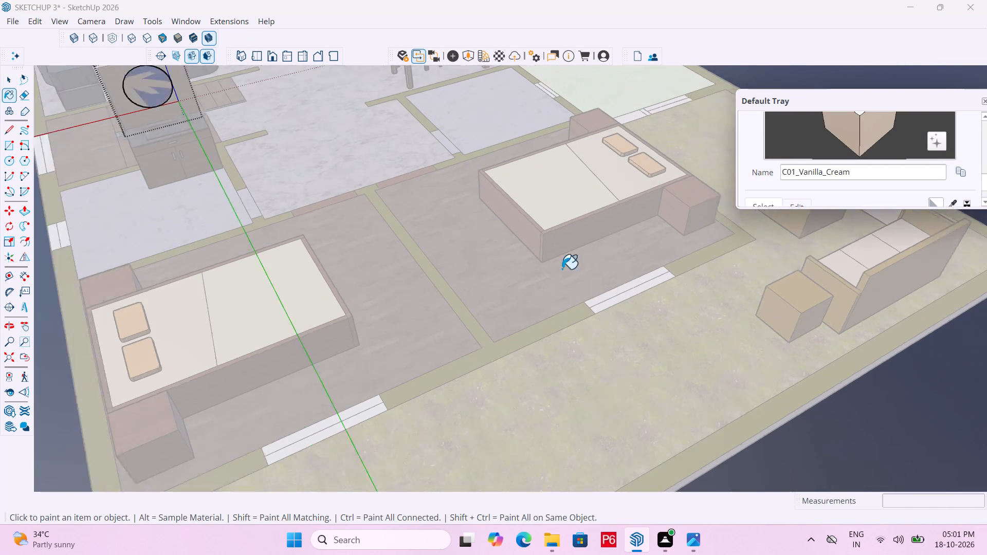
{"action": "scroll", "coordinate": [562, 269], "scroll_direction": "down", "scroll_amount": 4}
{"action": "scroll", "coordinate": [372, 170], "scroll_direction": "up", "scroll_amount": 11}
{"action": "left_click", "coordinate": [279, 142]}
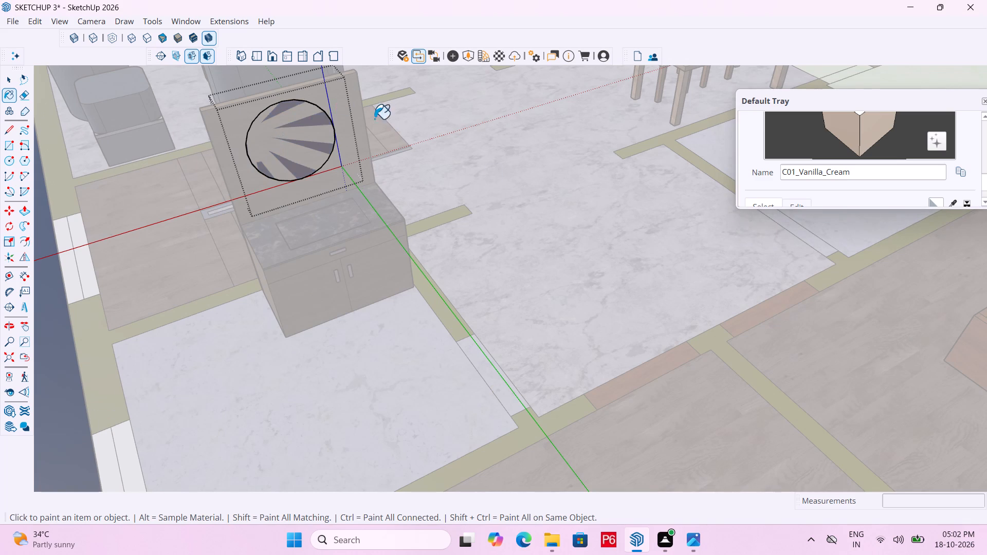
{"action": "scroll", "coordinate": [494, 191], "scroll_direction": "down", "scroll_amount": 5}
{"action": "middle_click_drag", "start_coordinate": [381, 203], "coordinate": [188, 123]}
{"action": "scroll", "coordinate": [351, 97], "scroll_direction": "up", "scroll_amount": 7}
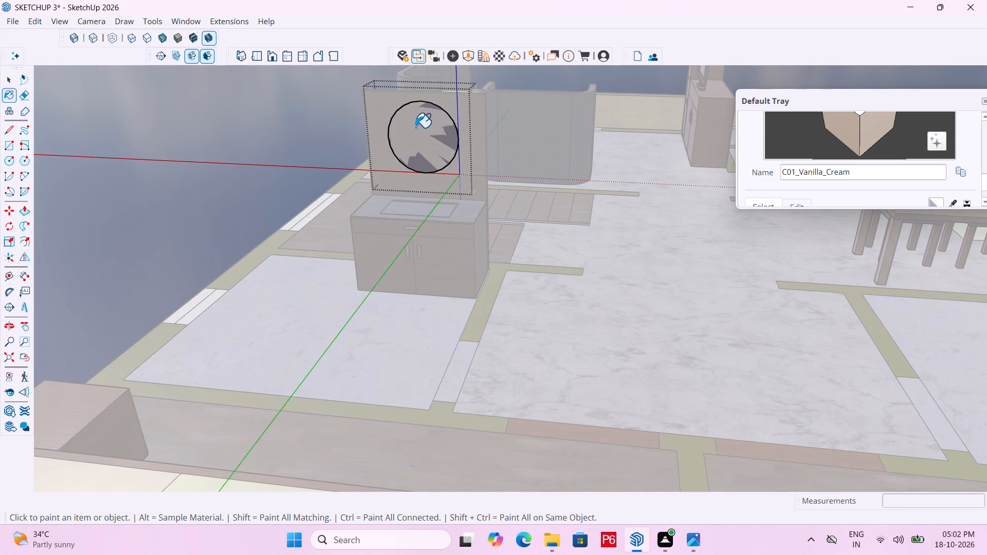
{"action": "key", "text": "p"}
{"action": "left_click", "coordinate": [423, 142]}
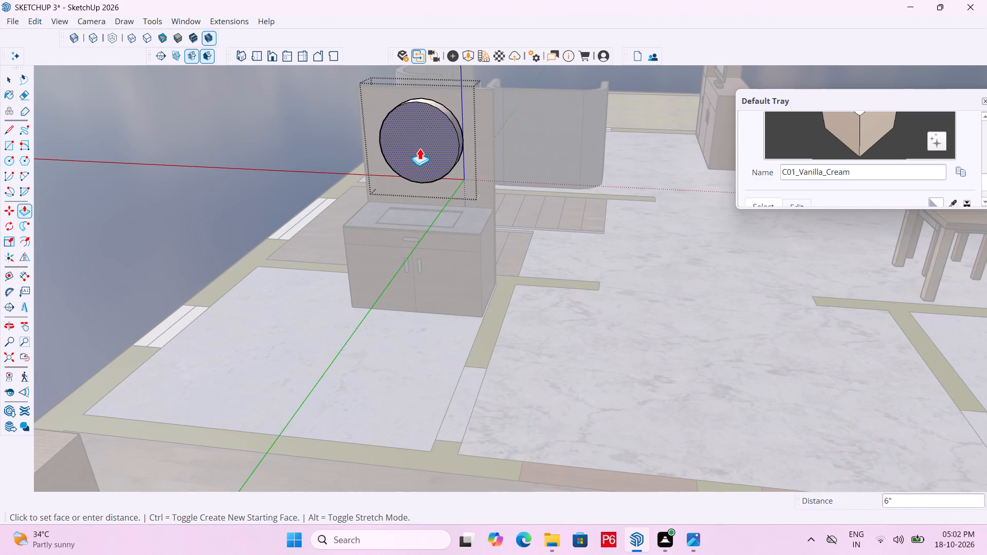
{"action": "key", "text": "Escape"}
Offset the mirror circle's edge inward by about 1 1/16" to form a rim.
{"action": "left_click", "coordinate": [24, 242]}
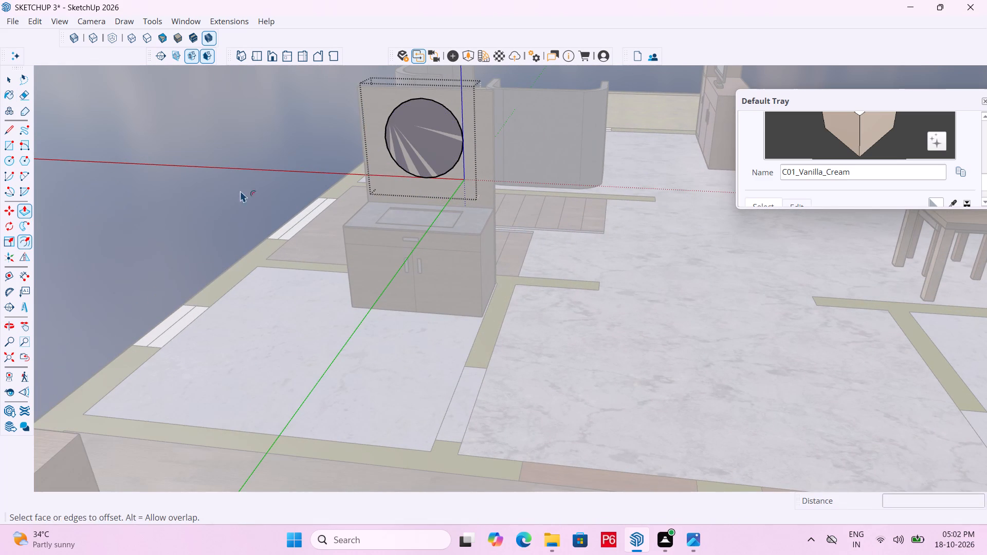
{"action": "left_click", "coordinate": [433, 156]}
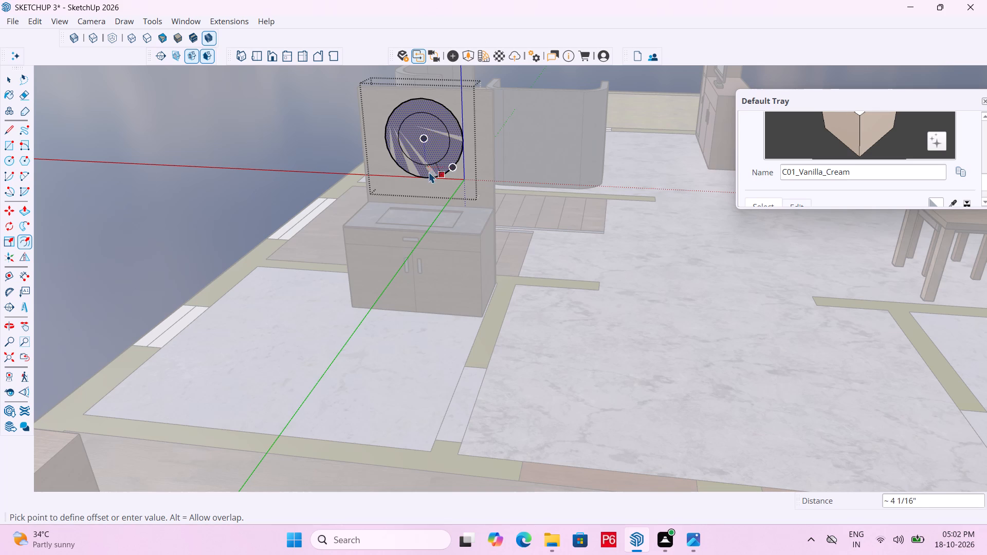
{"action": "scroll", "coordinate": [422, 179], "scroll_direction": "up", "scroll_amount": 2}
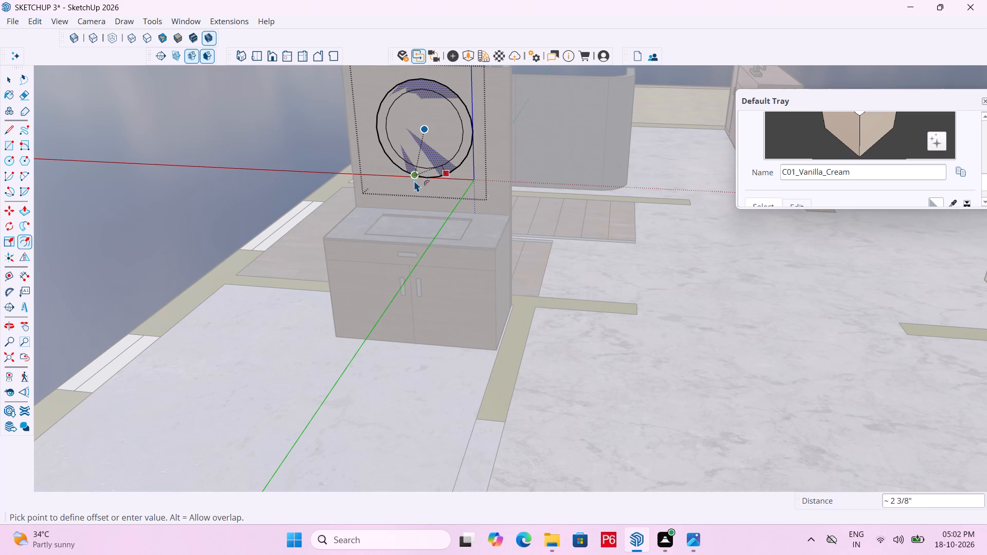
{"action": "scroll", "coordinate": [420, 173], "scroll_direction": "up", "scroll_amount": 4}
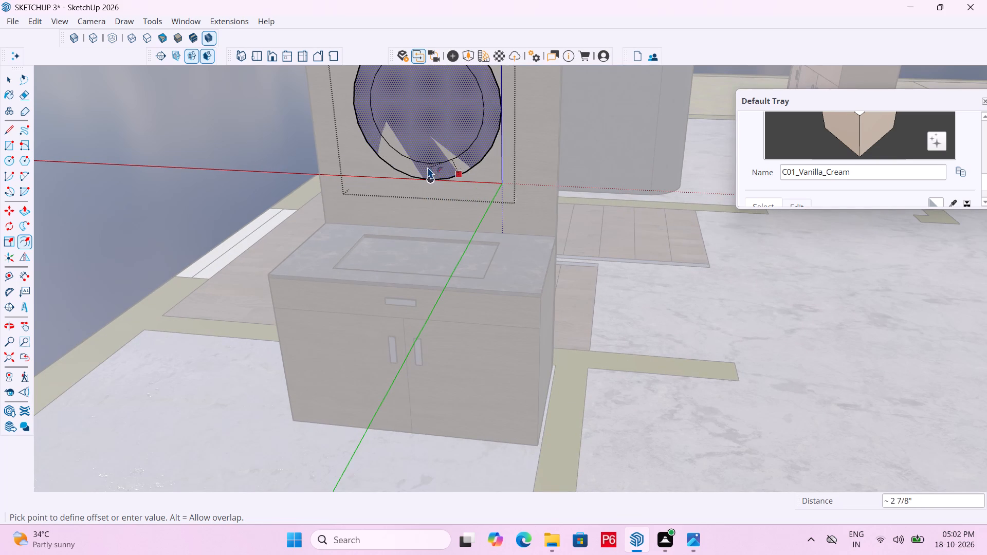
{"action": "scroll", "coordinate": [429, 172], "scroll_direction": "up", "scroll_amount": 2}
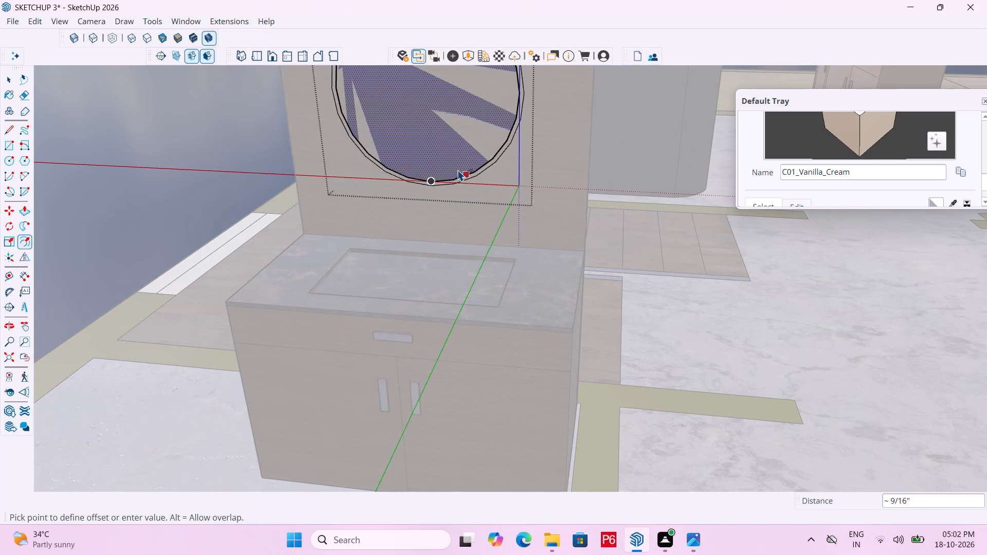
{"action": "scroll", "coordinate": [453, 173], "scroll_direction": "up", "scroll_amount": 3}
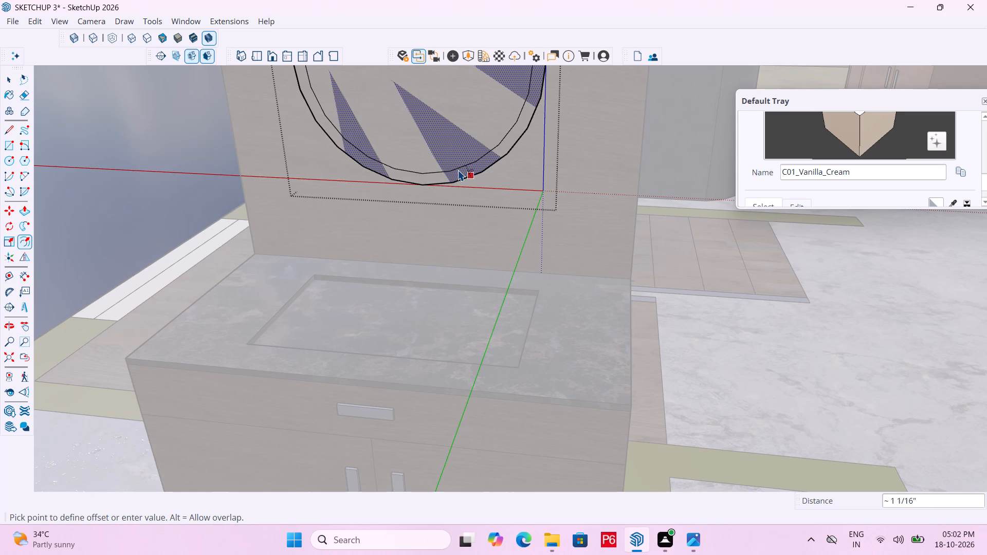
{"action": "left_click", "coordinate": [459, 169]}
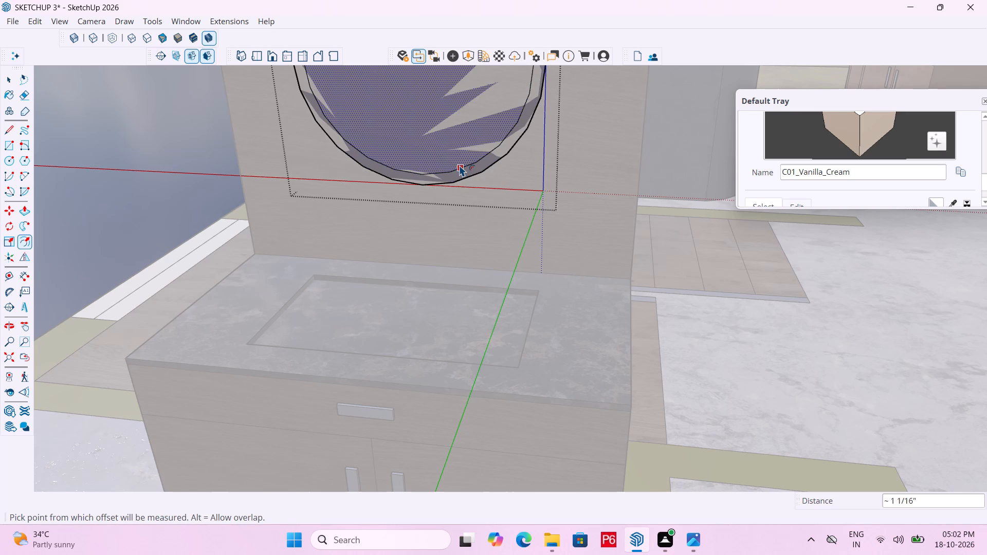
Save the model.
{"action": "key", "text": "ctrl+s"}
{"action": "key", "text": "ctrl+s"}
{"action": "key", "text": "ctrl+s"}
{"action": "key", "text": "ctrl+s"}
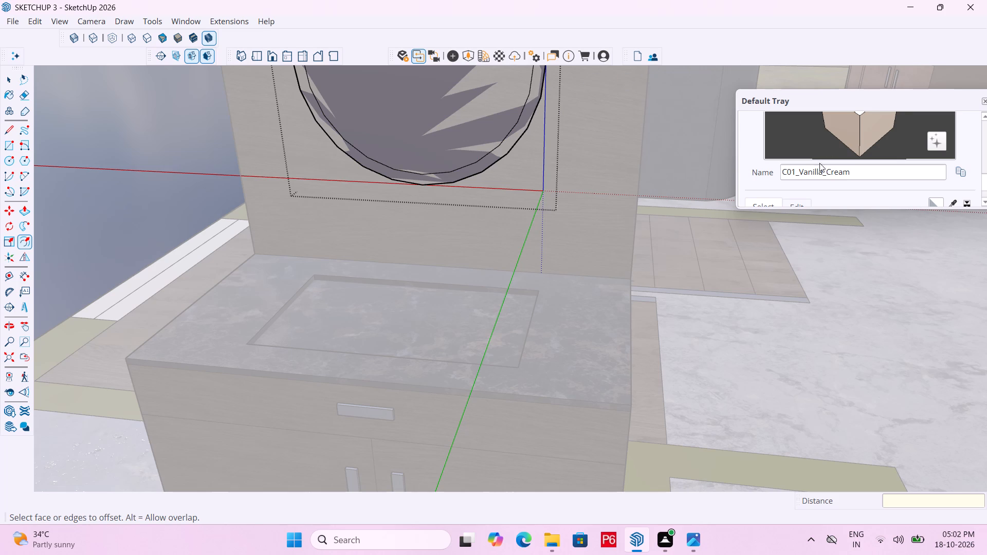
Sample the C01_Vanilla_Cream material from the mirror's rim and apply it to the inner circular face.
{"action": "scroll", "coordinate": [802, 155], "scroll_direction": "down", "scroll_amount": 2}
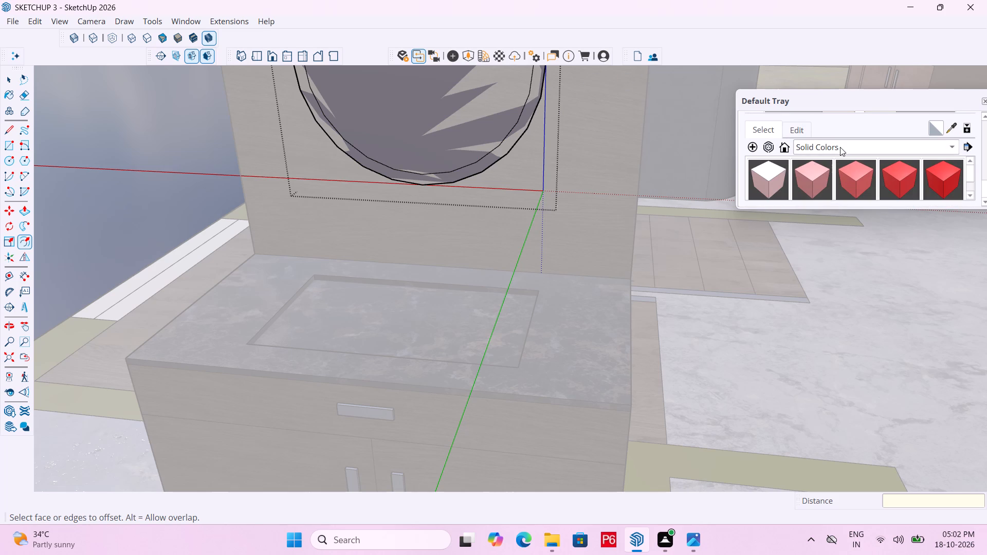
{"action": "left_click", "coordinate": [952, 128]}
{"action": "scroll", "coordinate": [514, 116], "scroll_direction": "up", "scroll_amount": 3}
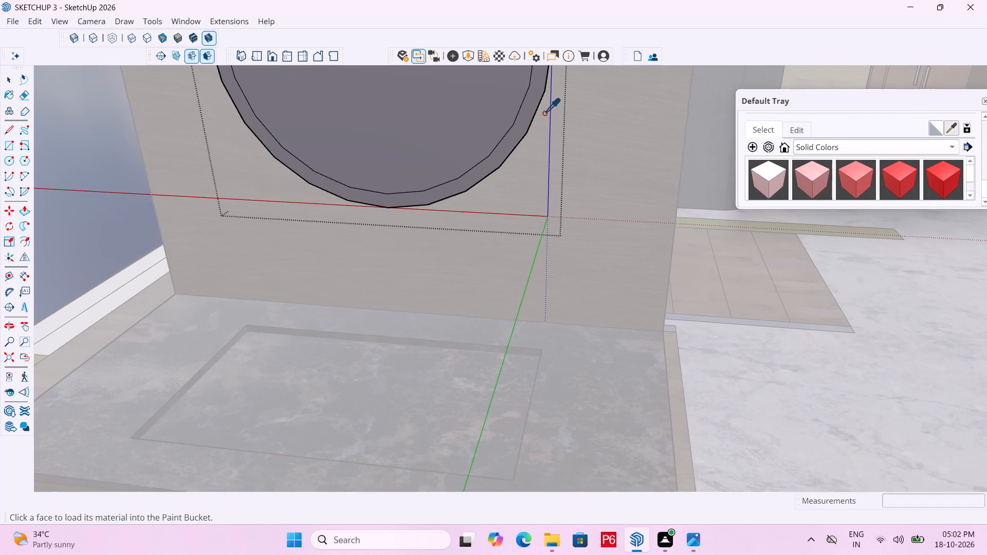
{"action": "left_click", "coordinate": [535, 101]}
{"action": "left_click", "coordinate": [466, 95]}
{"action": "scroll", "coordinate": [523, 128], "scroll_direction": "down", "scroll_amount": 6}
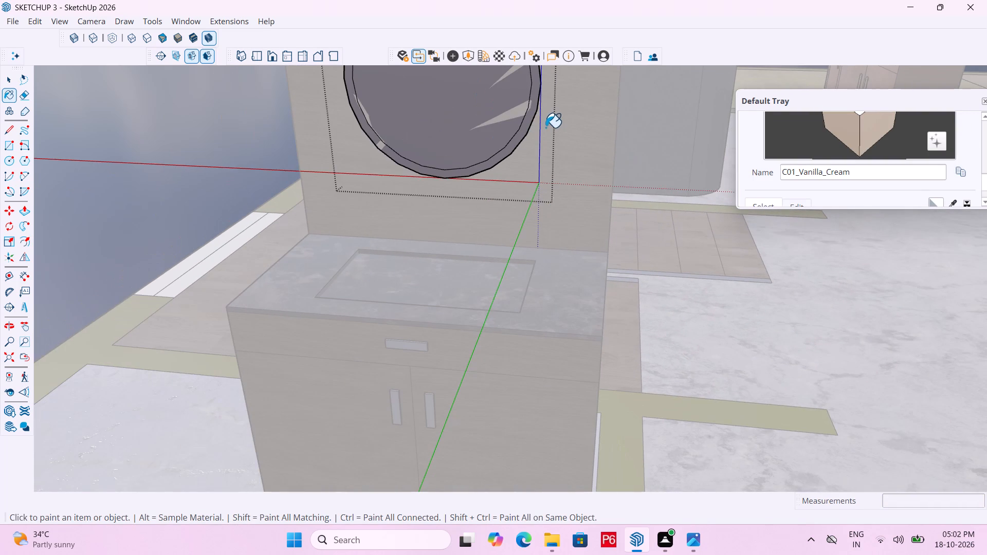
Save the model and close the mirror group.
{"action": "key", "text": "ctrl+s"}
{"action": "key", "text": "ctrl+s"}
{"action": "key", "text": "ctrl+s"}
{"action": "key", "text": "ctrl+s"}
{"action": "key", "text": "ctrl+s"}
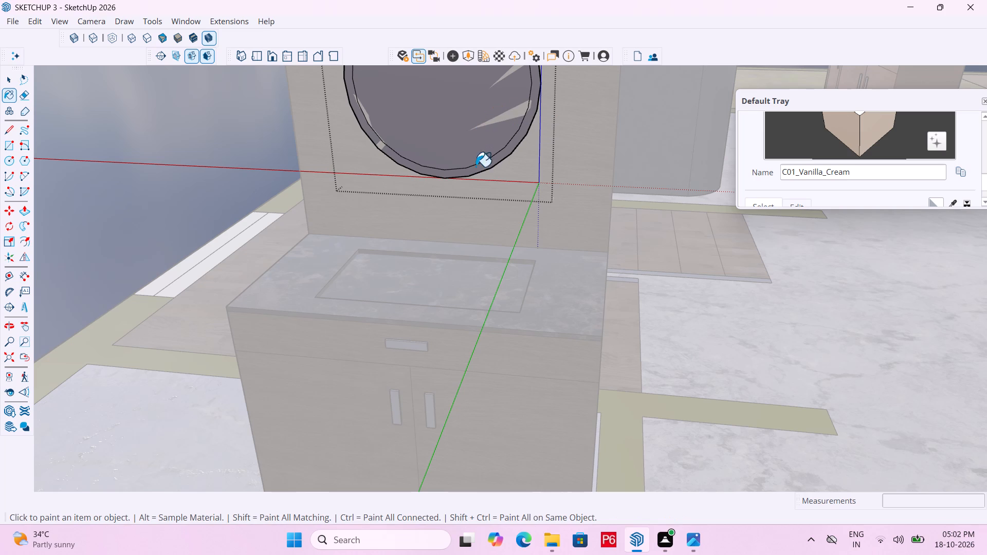
{"action": "scroll", "coordinate": [468, 194], "scroll_direction": "down", "scroll_amount": 7}
{"action": "key", "text": "space"}
{"action": "double_click", "coordinate": [251, 136]}
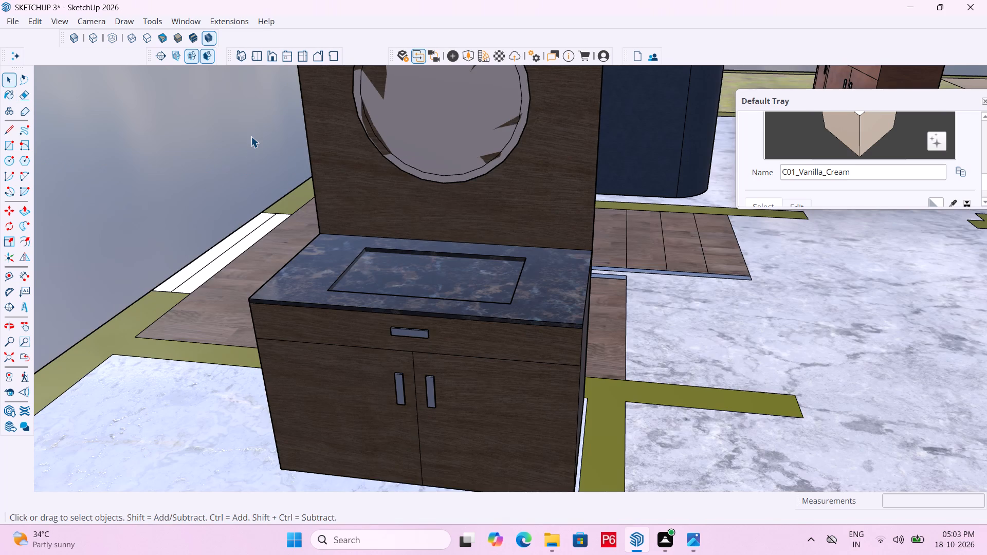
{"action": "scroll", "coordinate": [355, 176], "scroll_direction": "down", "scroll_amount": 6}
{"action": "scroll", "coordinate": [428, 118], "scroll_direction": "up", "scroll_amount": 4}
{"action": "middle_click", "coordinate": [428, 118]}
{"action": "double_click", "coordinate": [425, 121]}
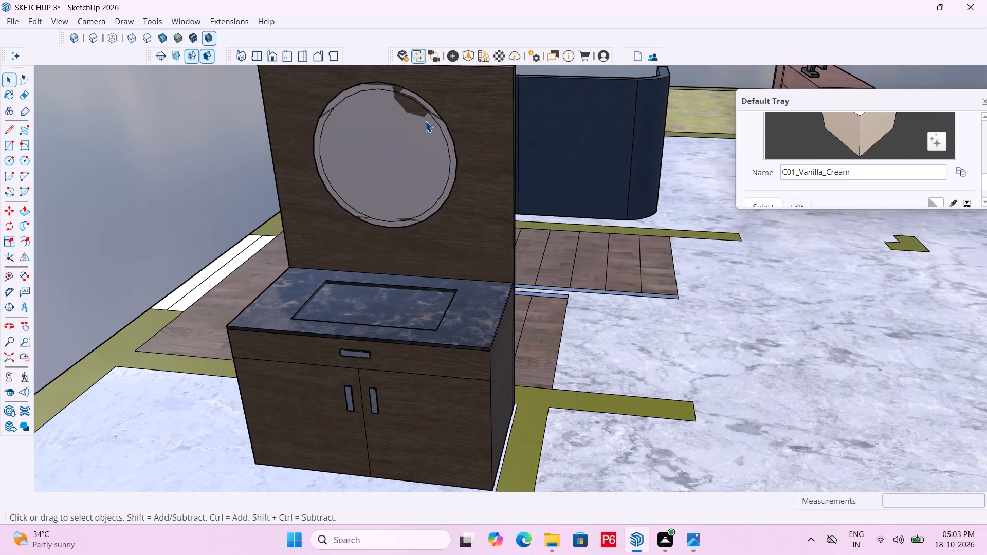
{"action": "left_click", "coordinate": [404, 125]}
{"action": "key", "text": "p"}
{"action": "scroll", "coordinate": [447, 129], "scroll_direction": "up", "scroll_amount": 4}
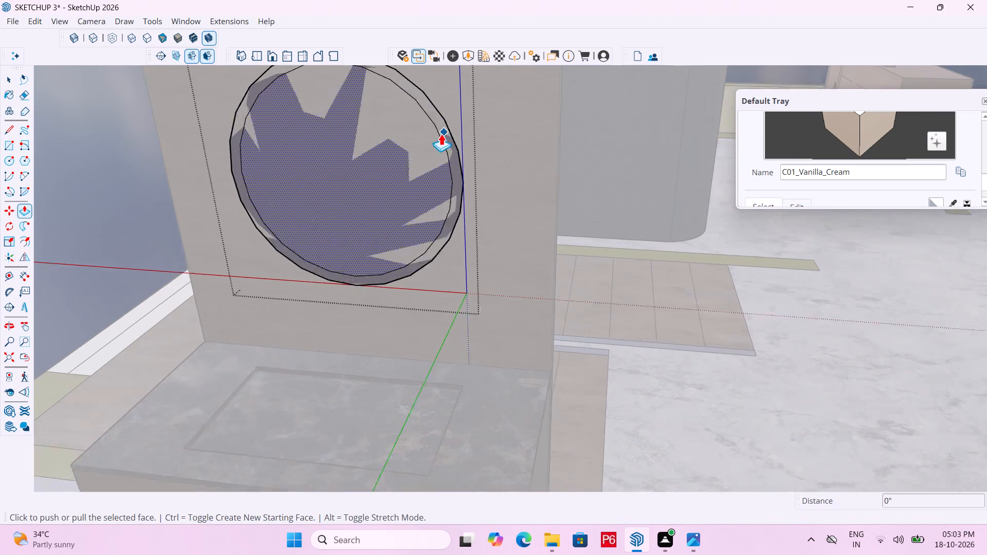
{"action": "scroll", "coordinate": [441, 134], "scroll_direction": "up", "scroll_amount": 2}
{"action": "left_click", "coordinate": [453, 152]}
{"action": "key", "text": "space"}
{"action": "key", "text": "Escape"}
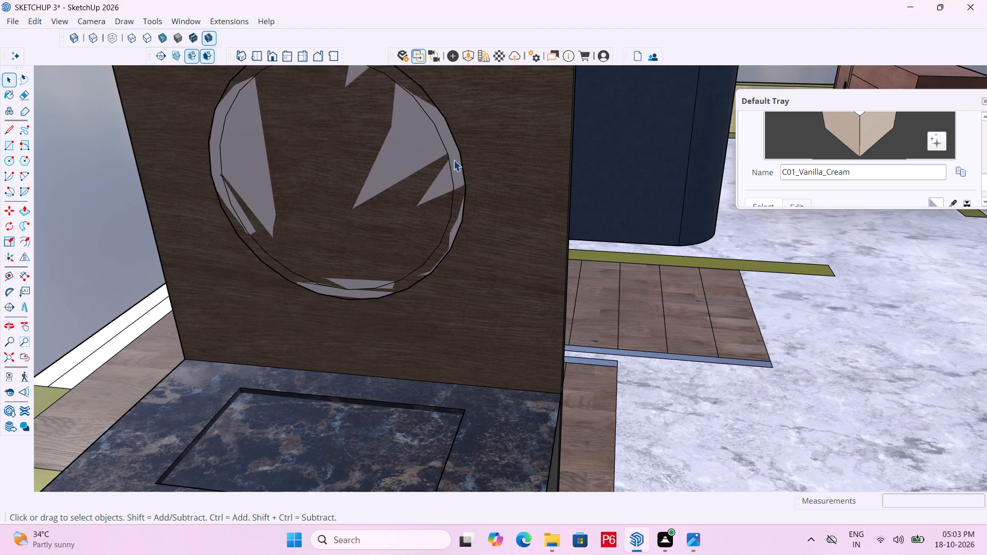
Open the mirror group and extrude the ring-shaped rim outward by about 1 1/4" with Push/Pull.
{"action": "left_click", "coordinate": [417, 158]}
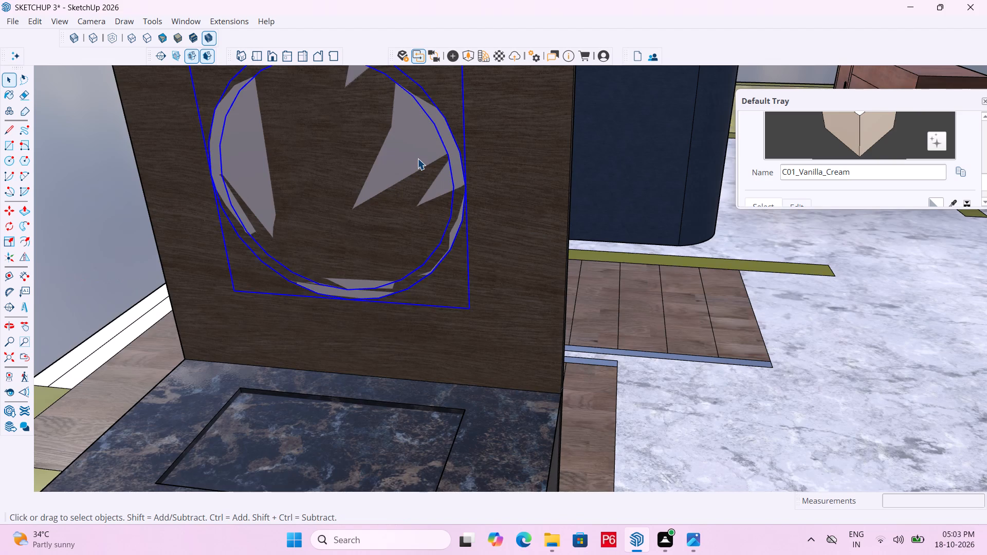
{"action": "triple_click", "coordinate": [417, 158]}
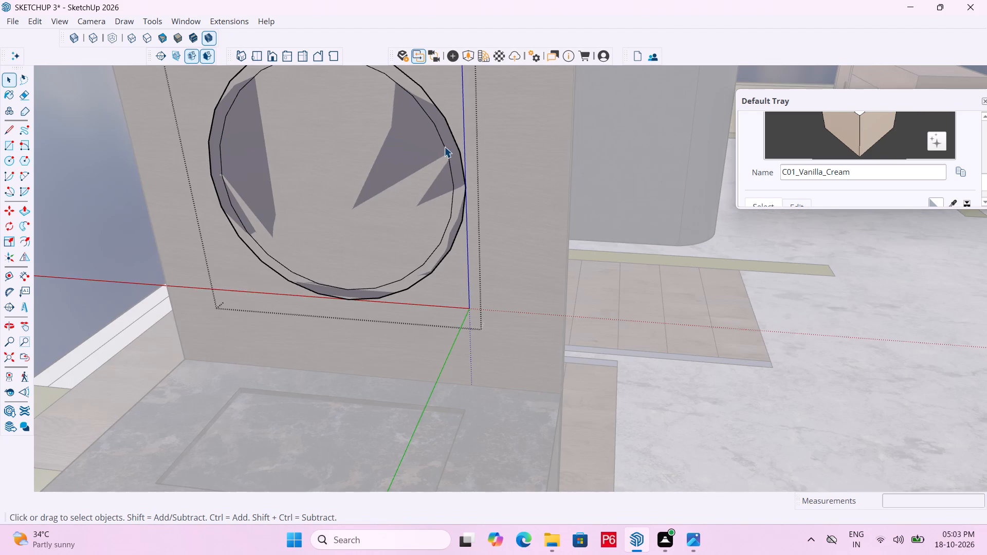
{"action": "left_click", "coordinate": [450, 148]}
{"action": "key", "text": "p"}
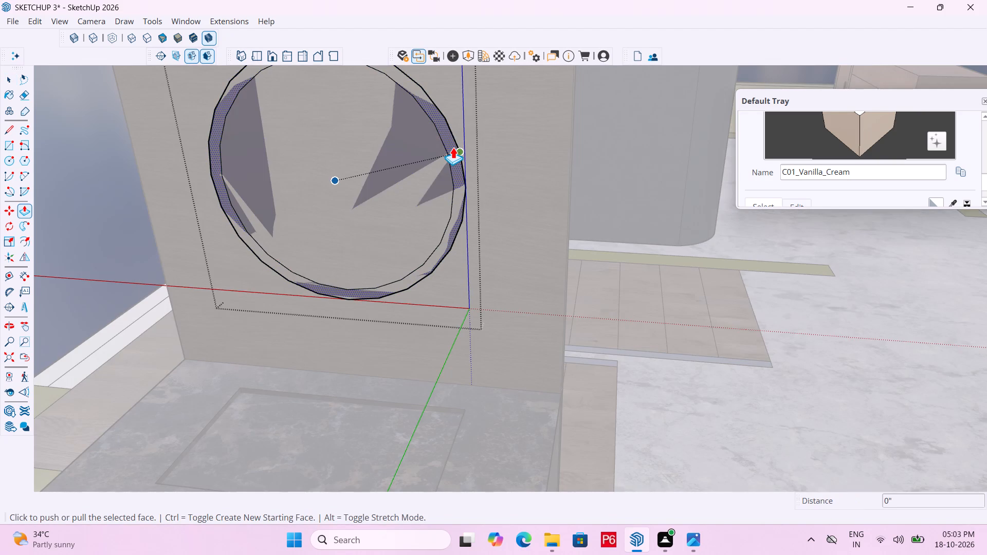
{"action": "left_click", "coordinate": [453, 147]}
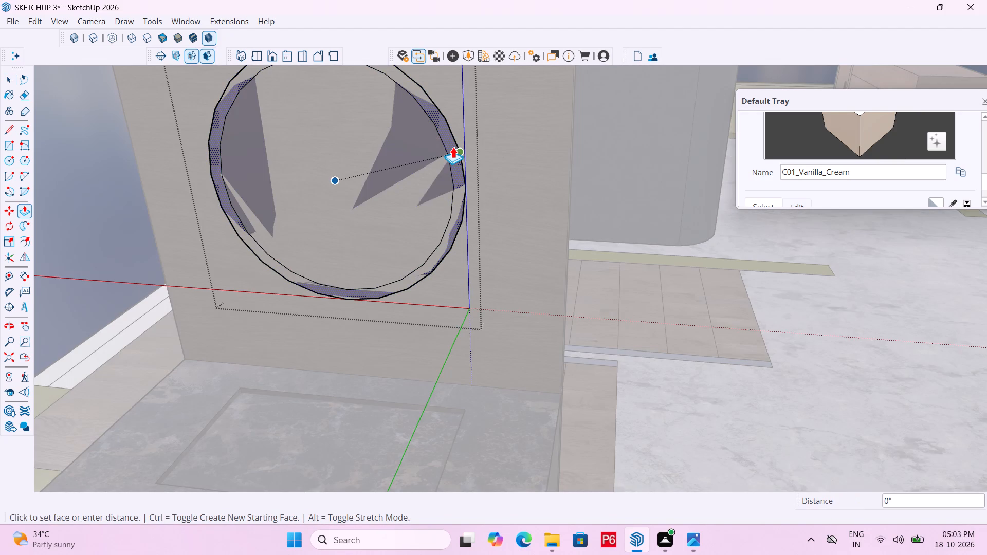
{"action": "left_click", "coordinate": [453, 146]}
{"action": "middle_click_drag", "start_coordinate": [450, 149], "coordinate": [394, 146]}
{"action": "left_click", "coordinate": [443, 140]}
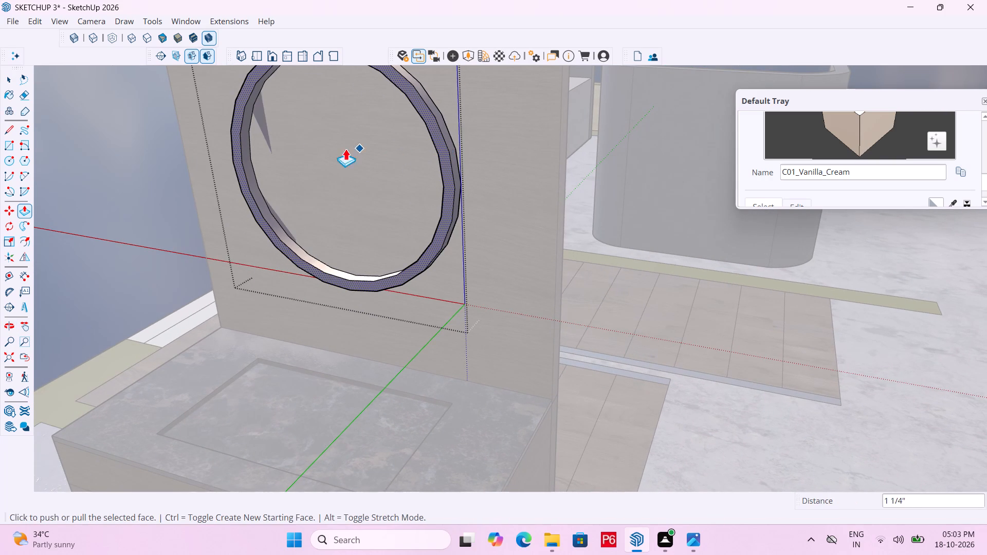
{"action": "key", "text": "space"}
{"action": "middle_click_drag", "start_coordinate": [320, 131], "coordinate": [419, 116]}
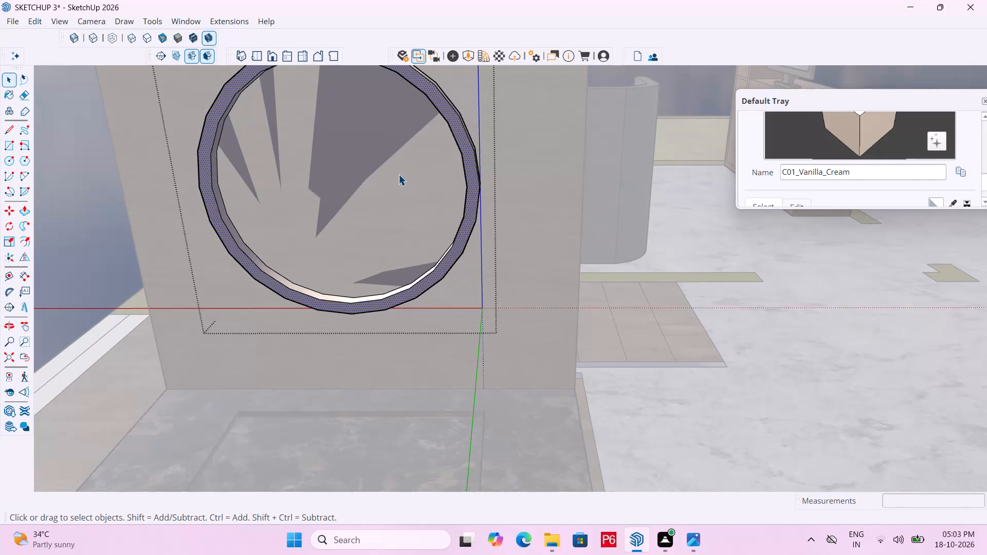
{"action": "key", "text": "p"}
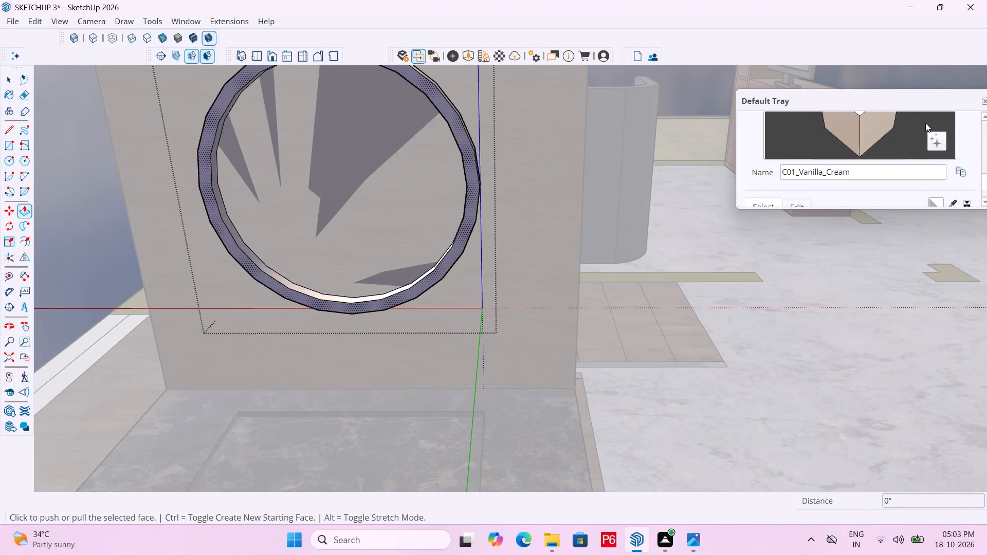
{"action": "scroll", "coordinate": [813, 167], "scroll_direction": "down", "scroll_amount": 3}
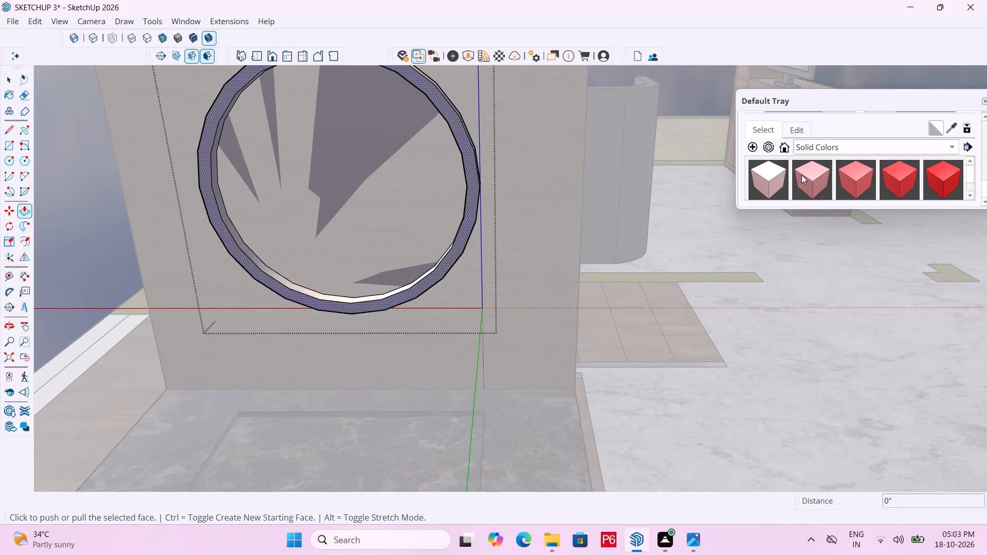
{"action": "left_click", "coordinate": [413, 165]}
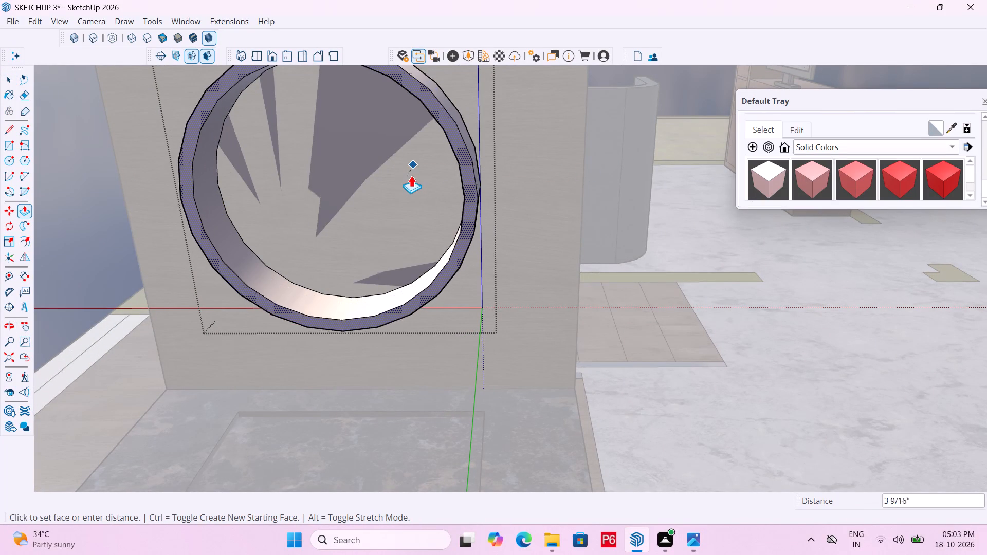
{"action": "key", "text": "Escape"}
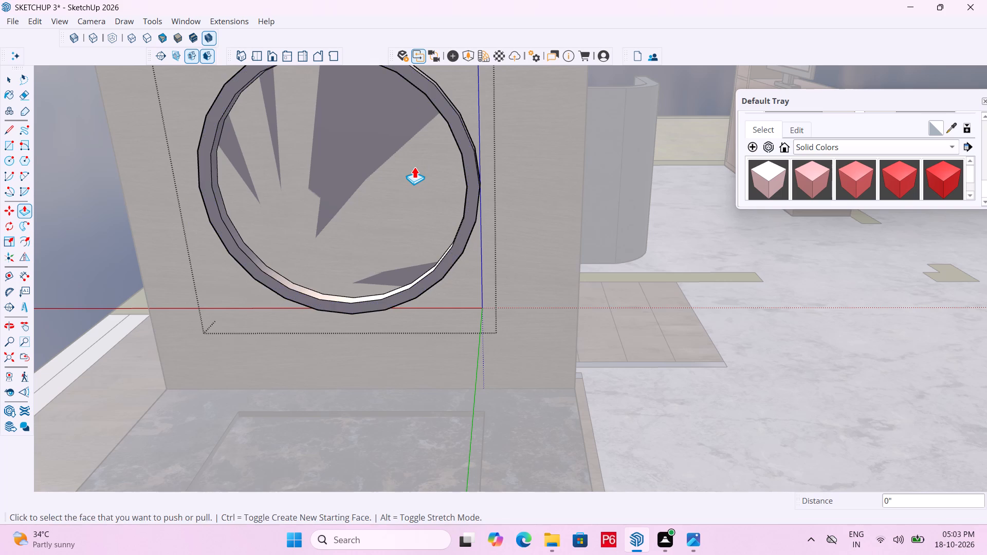
Extrude the mirror's inner circular face outward by about 1 1/4" with Push/Pull.
{"action": "left_click", "coordinate": [414, 166]}
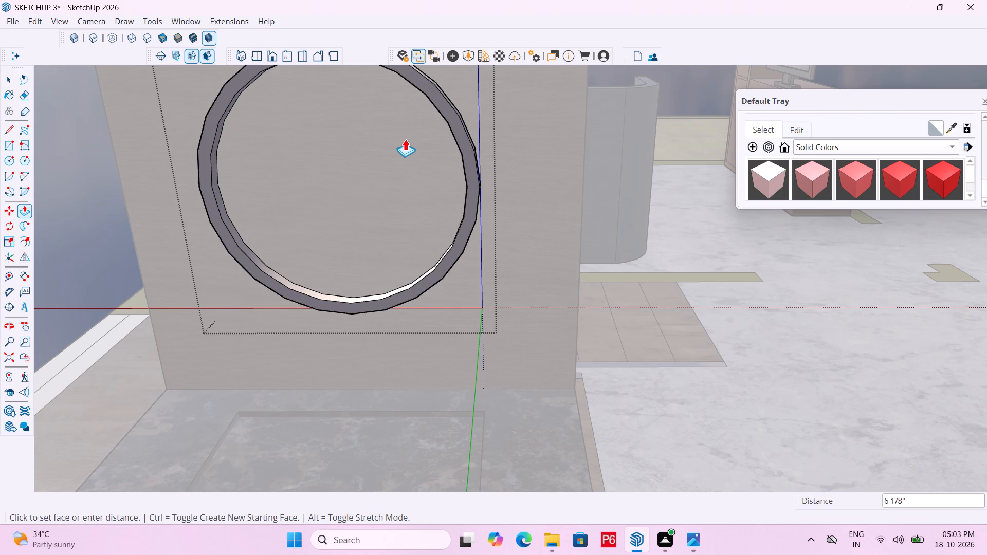
{"action": "key", "text": "space"}
{"action": "left_click", "coordinate": [357, 144]}
{"action": "key", "text": "p"}
{"action": "left_click", "coordinate": [357, 144]}
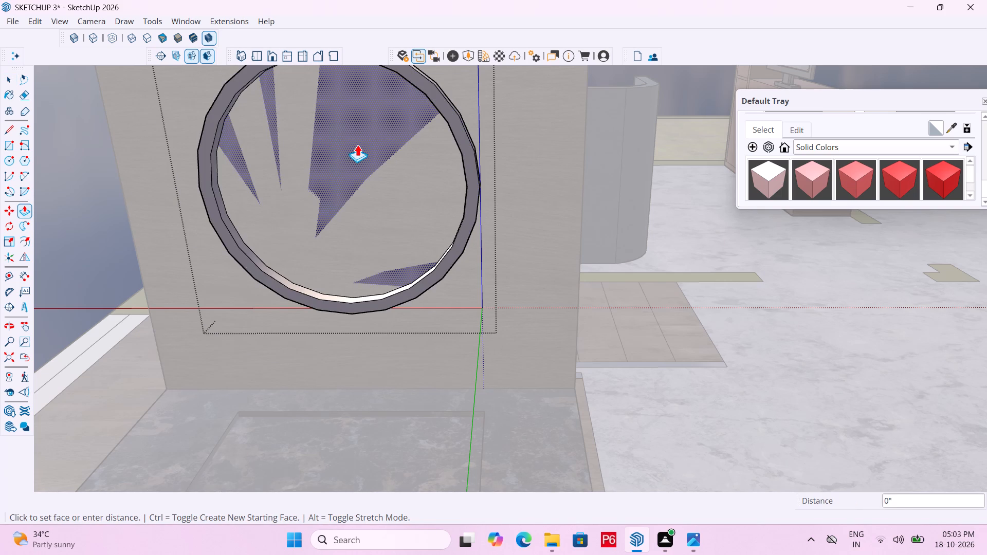
{"action": "left_click", "coordinate": [455, 120]}
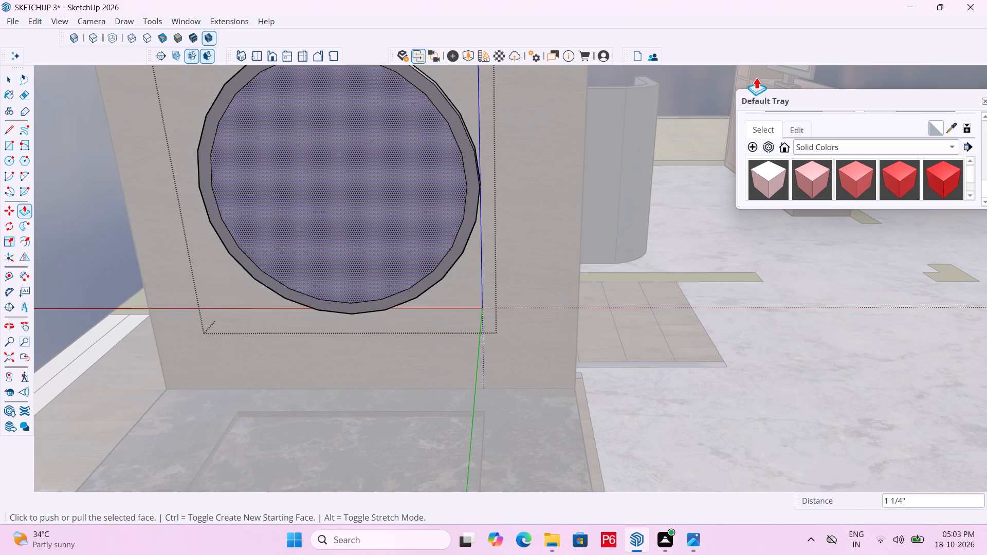
Apply the Glass_Basic_01 material from the Glass collection to the mirror's inner circular face.
{"action": "scroll", "coordinate": [880, 163], "scroll_direction": "down", "scroll_amount": 8}
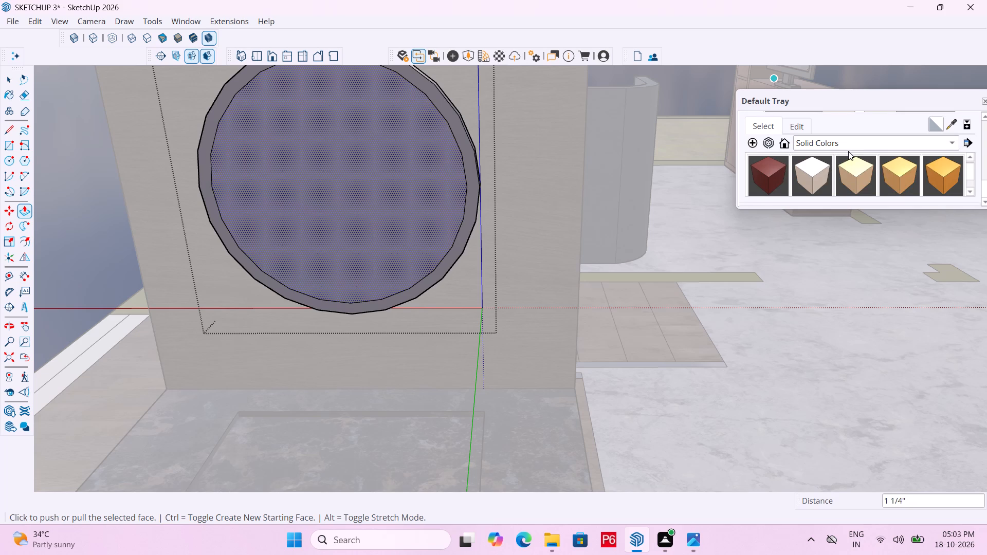
{"action": "left_click", "coordinate": [887, 143]}
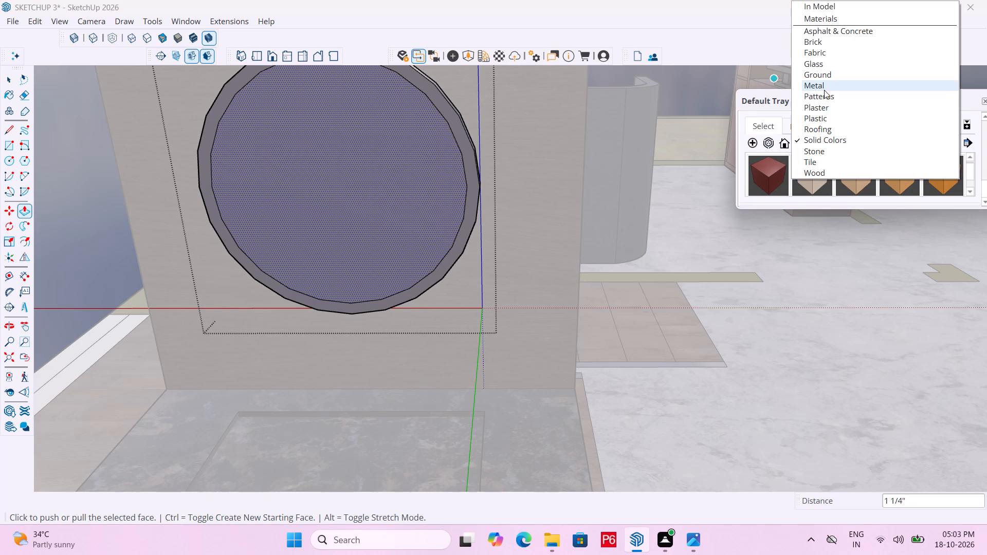
{"action": "left_click", "coordinate": [841, 63]}
{"action": "left_click", "coordinate": [760, 177]}
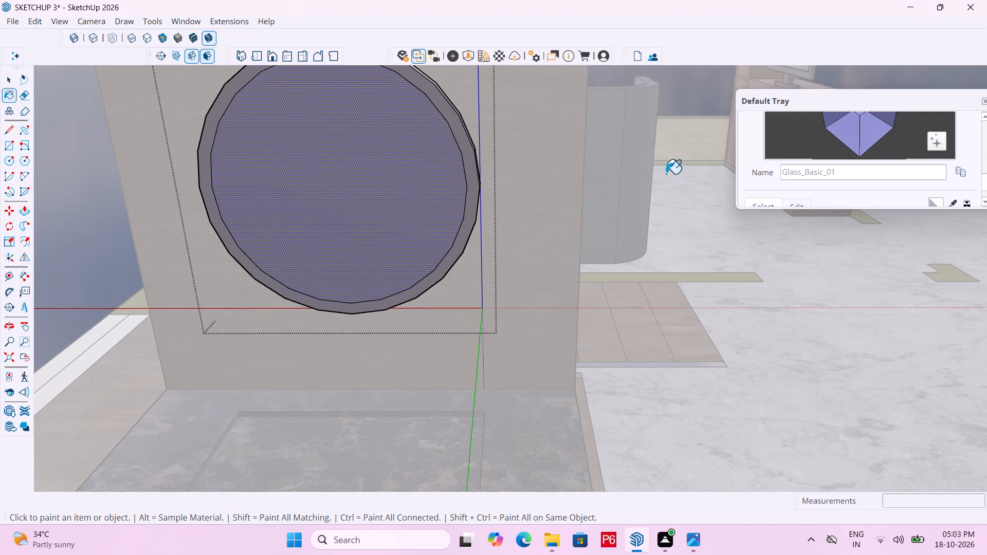
{"action": "left_click", "coordinate": [289, 160]}
{"action": "scroll", "coordinate": [399, 105], "scroll_direction": "down", "scroll_amount": 3}
{"action": "middle_click_drag", "start_coordinate": [492, 99], "coordinate": [683, 31]}
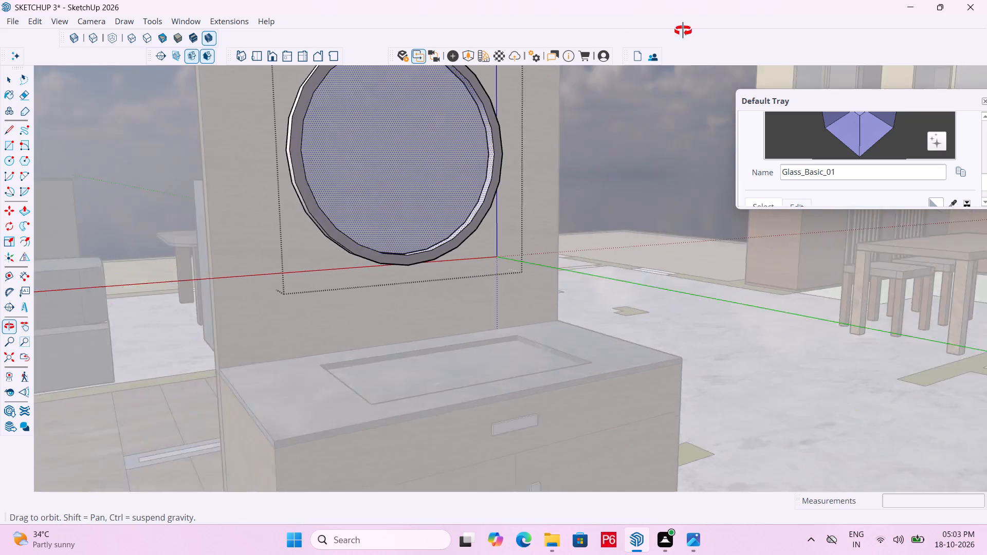
{"action": "middle_click_drag", "start_coordinate": [683, 31], "coordinate": [570, 120]}
Close the mirror group and save the model.
{"action": "key", "text": "space"}
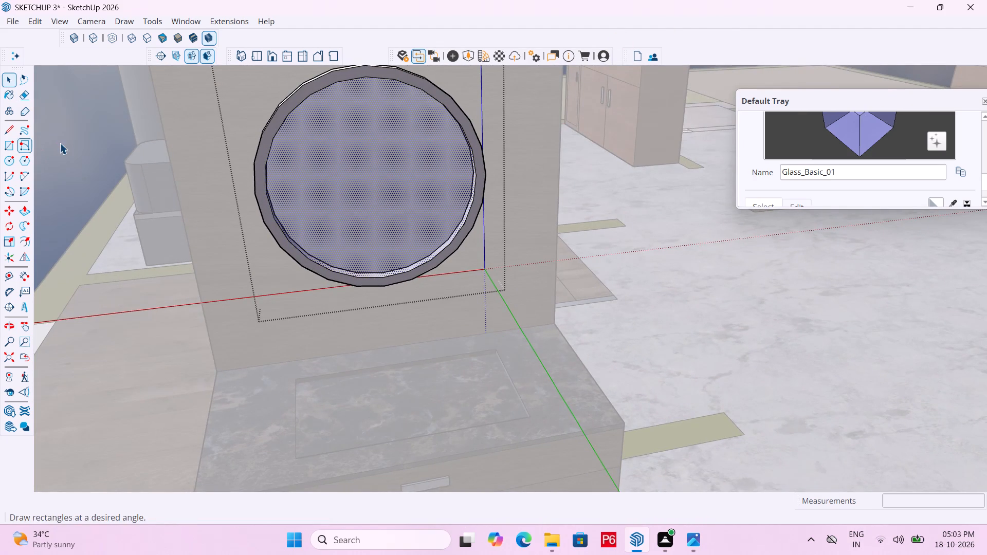
{"action": "left_click", "coordinate": [60, 143]}
{"action": "double_click", "coordinate": [64, 141]}
{"action": "scroll", "coordinate": [547, 129], "scroll_direction": "down", "scroll_amount": 4}
{"action": "middle_click_drag", "start_coordinate": [544, 133], "coordinate": [553, 115]}
{"action": "key", "text": "ctrl+s"}
{"action": "key", "text": "ctrl+s"}
Enlarge the materials tray and browse the Glass, Plaster, Brick, Ground and Metal collections for a mirror finish.
{"action": "scroll", "coordinate": [948, 165], "scroll_direction": "down", "scroll_amount": 2}
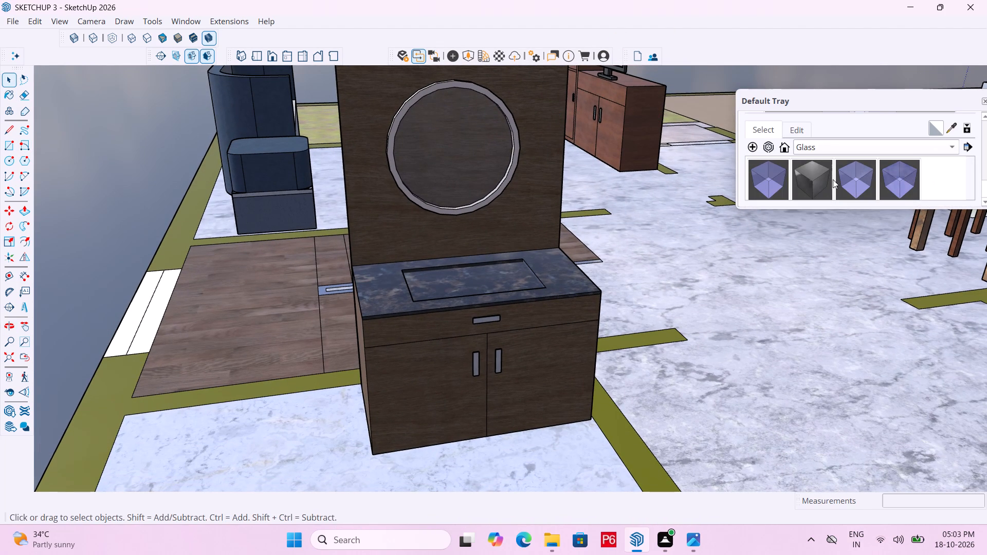
{"action": "scroll", "coordinate": [850, 173], "scroll_direction": "down", "scroll_amount": 1}
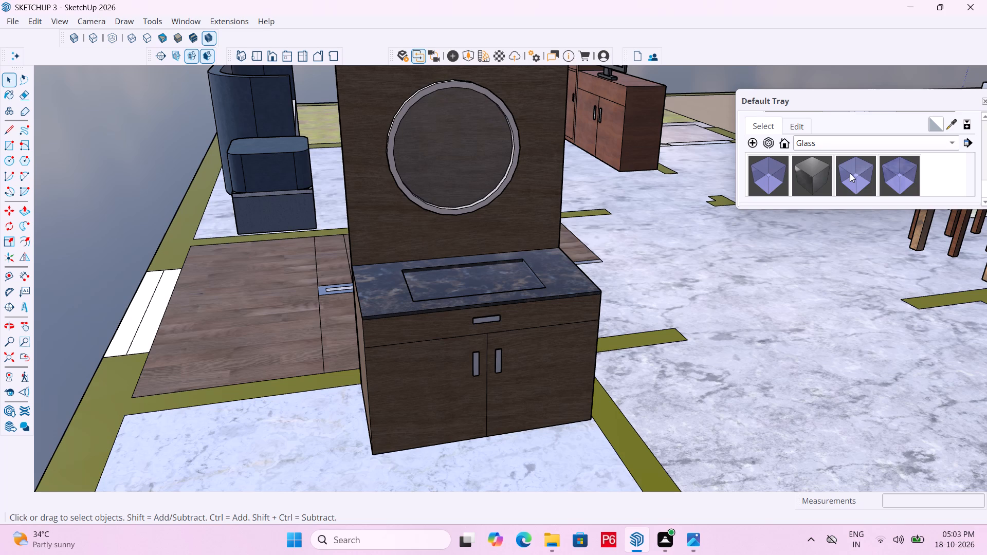
{"action": "scroll", "coordinate": [966, 135], "scroll_direction": "down", "scroll_amount": 3}
{"action": "scroll", "coordinate": [895, 162], "scroll_direction": "down", "scroll_amount": 1}
{"action": "left_click_drag", "start_coordinate": [923, 208], "coordinate": [915, 281]}
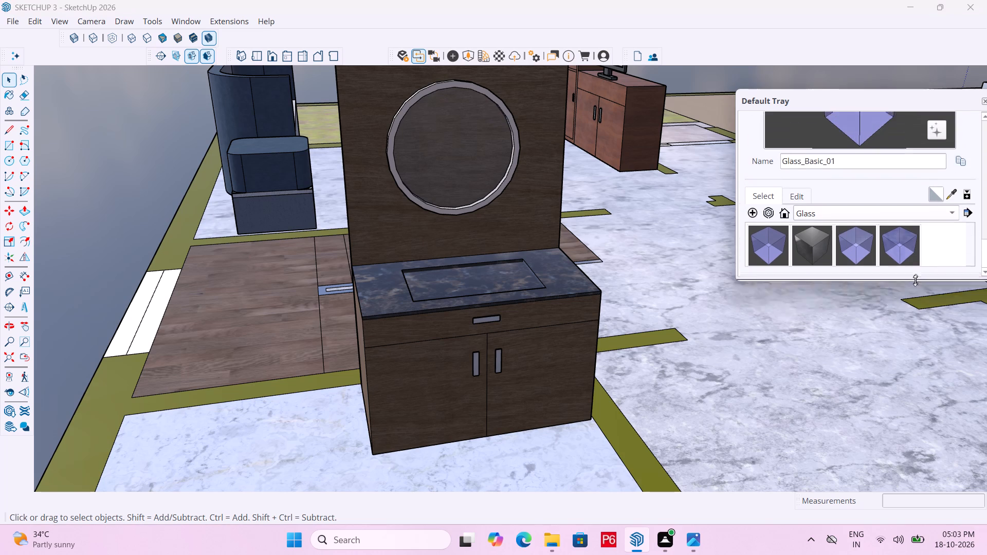
{"action": "left_click_drag", "start_coordinate": [915, 281], "coordinate": [906, 307]}
{"action": "scroll", "coordinate": [849, 93], "scroll_direction": "down", "scroll_amount": 4}
{"action": "scroll", "coordinate": [859, 242], "scroll_direction": "down", "scroll_amount": 3}
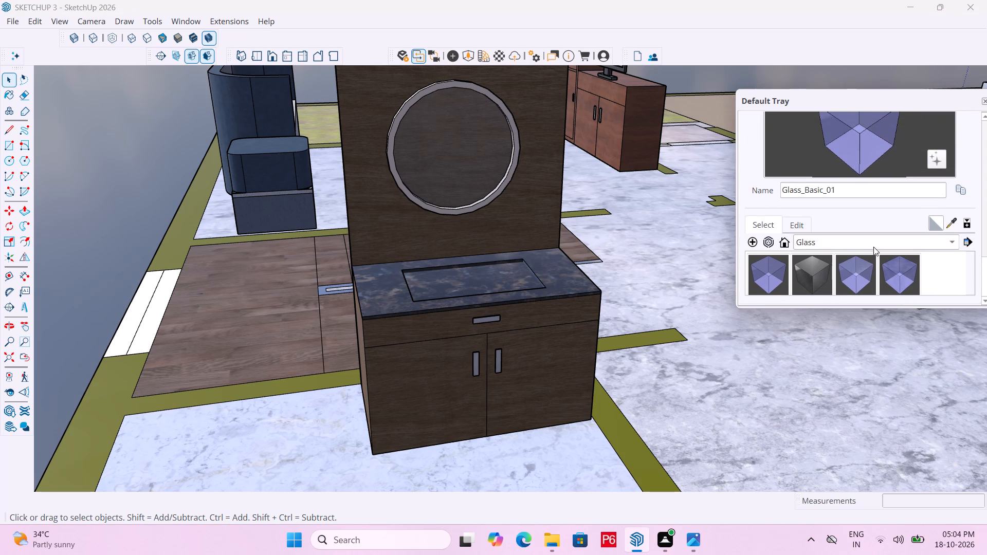
{"action": "scroll", "coordinate": [873, 247], "scroll_direction": "down", "scroll_amount": 2}
{"action": "middle_click_drag", "start_coordinate": [524, 181], "coordinate": [433, 179]}
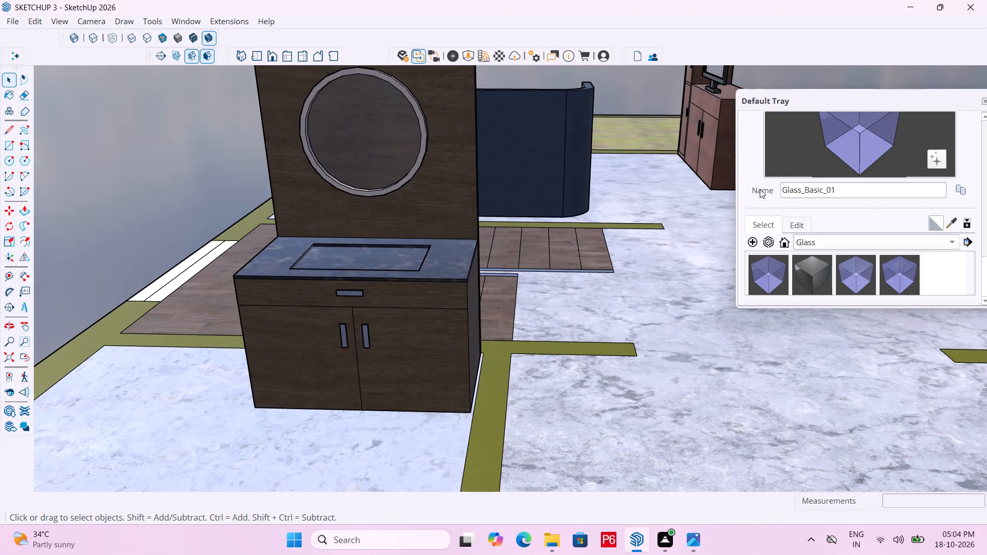
{"action": "left_click", "coordinate": [811, 240]}
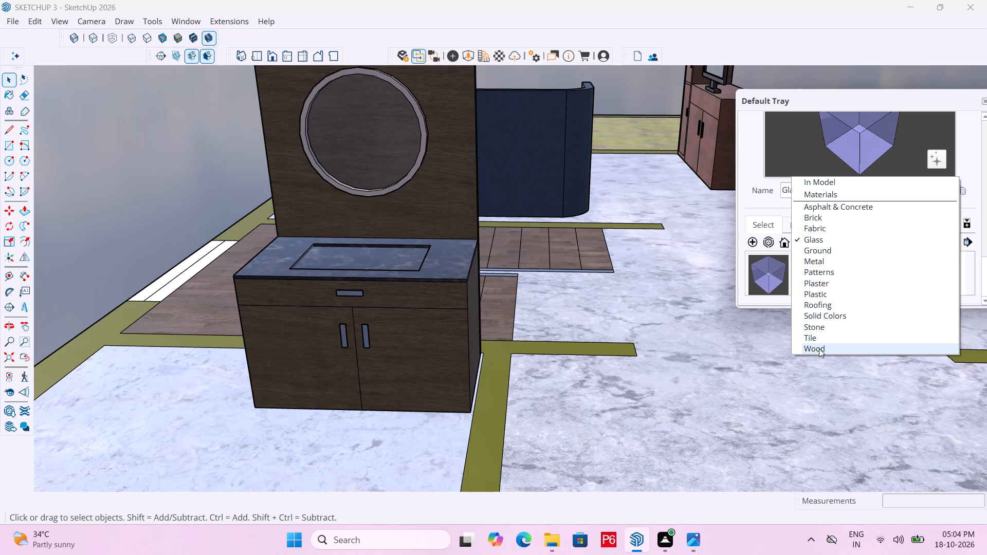
{"action": "left_click", "coordinate": [822, 283]}
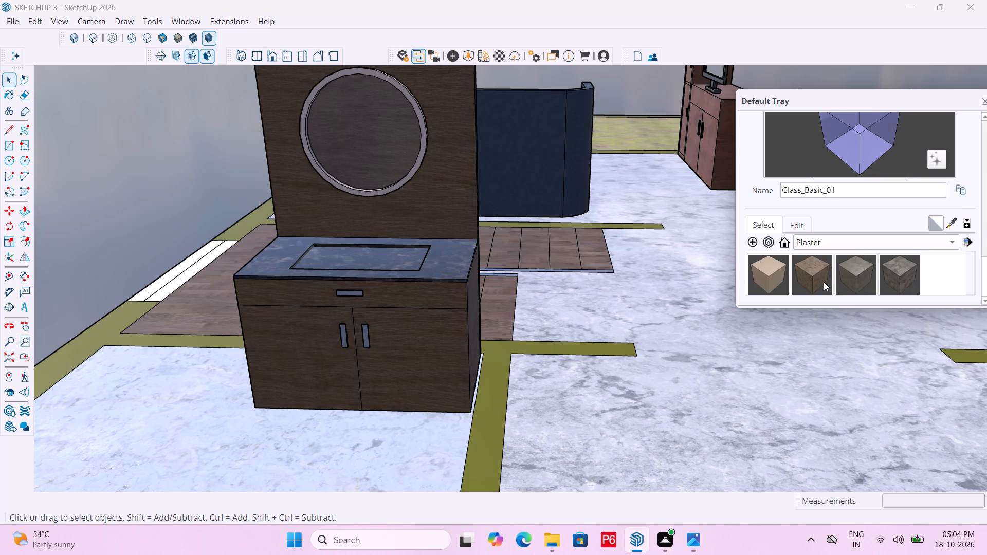
{"action": "double_click", "coordinate": [854, 250]}
{"action": "left_click", "coordinate": [830, 241]}
{"action": "left_click", "coordinate": [832, 171]}
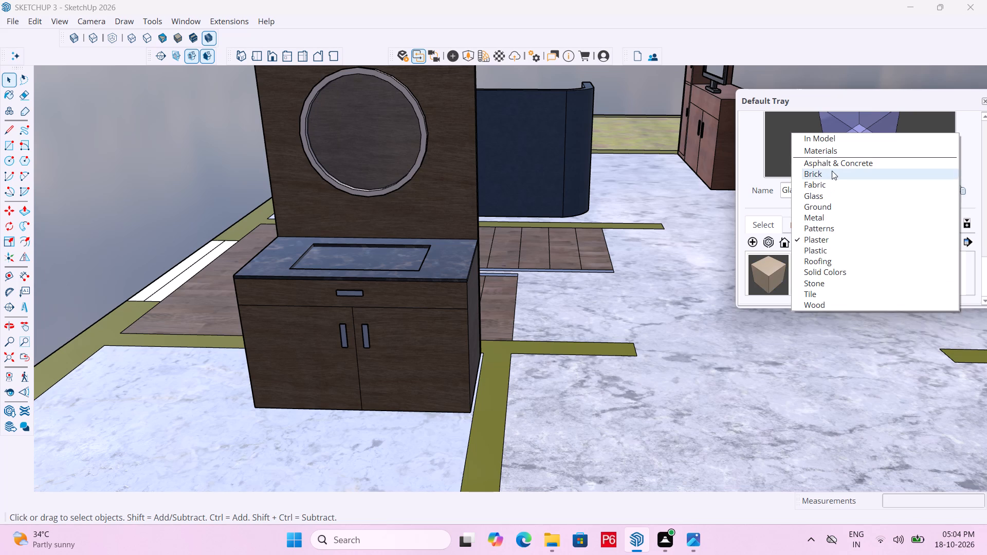
{"action": "left_click", "coordinate": [858, 239]}
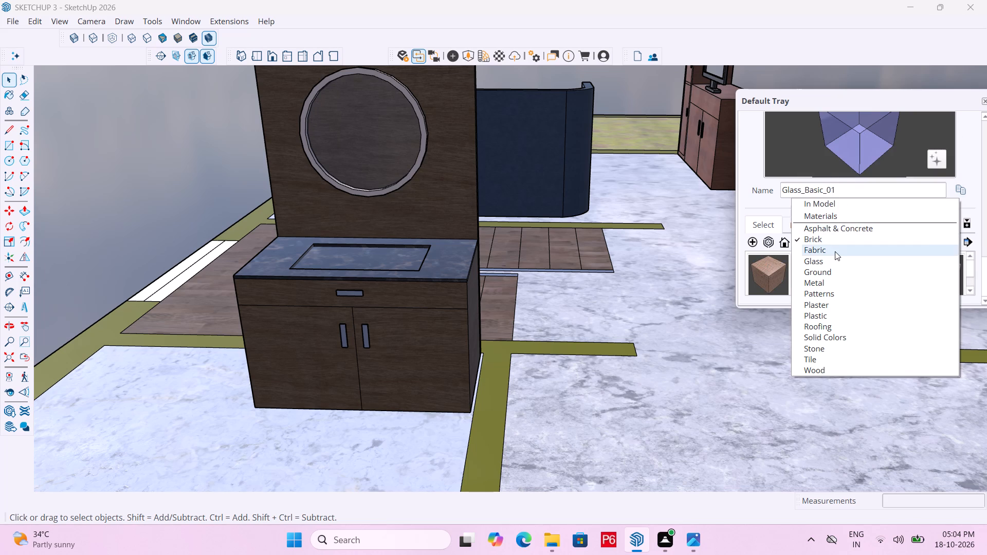
{"action": "left_click", "coordinate": [835, 251]}
{"action": "left_click", "coordinate": [844, 246]}
{"action": "left_click", "coordinate": [827, 253]}
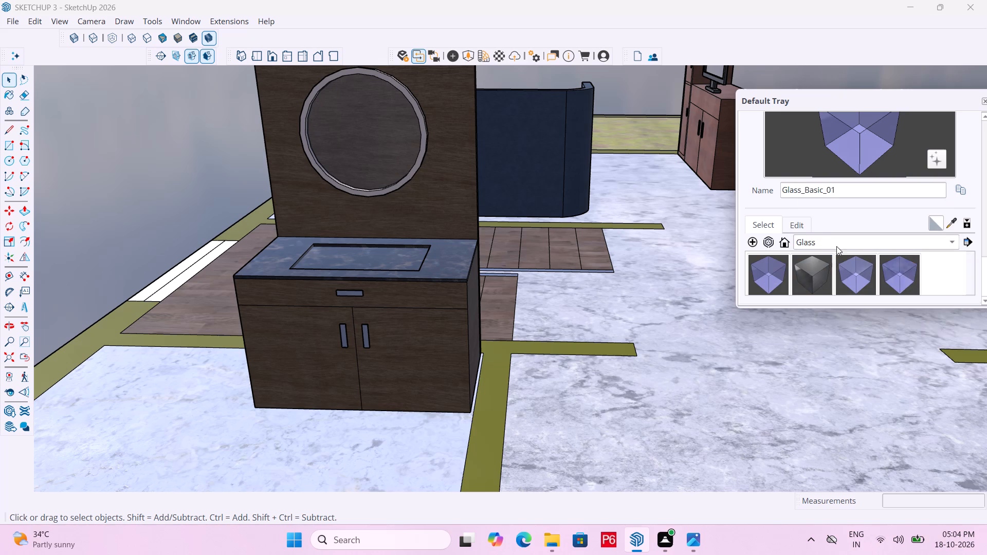
{"action": "left_click", "coordinate": [836, 245]}
{"action": "left_click", "coordinate": [828, 251]}
{"action": "left_click", "coordinate": [838, 250]}
{"action": "left_click", "coordinate": [835, 250]}
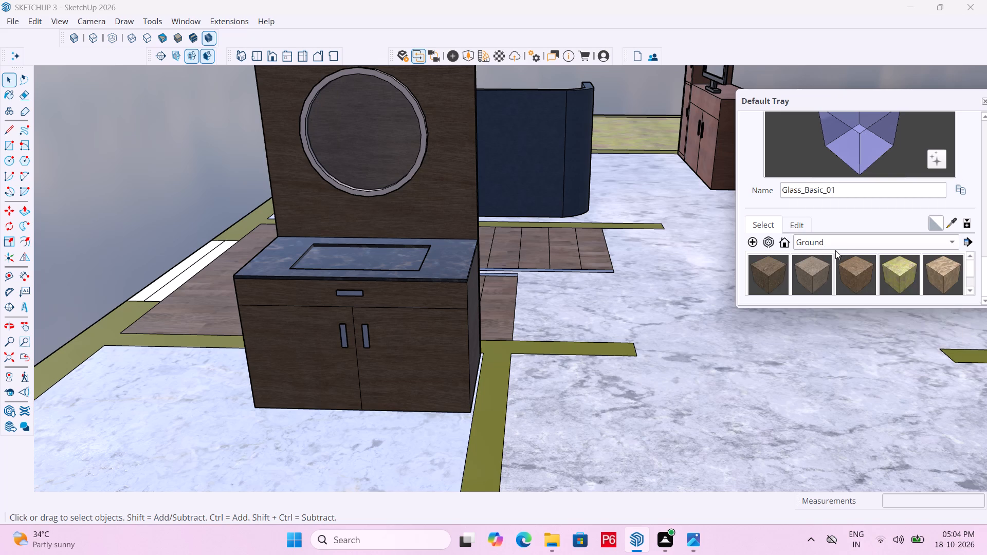
{"action": "left_click", "coordinate": [834, 246]}
{"action": "left_click", "coordinate": [822, 246]}
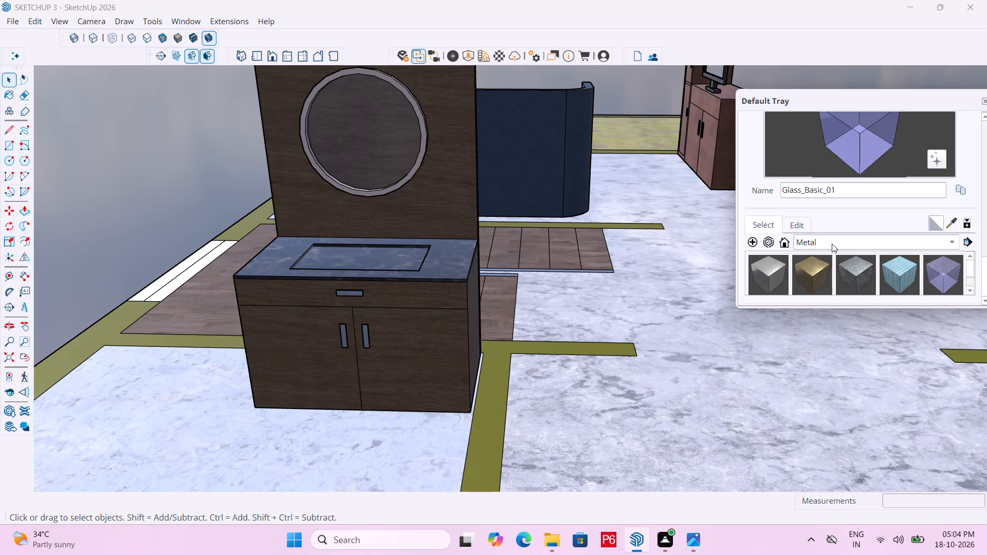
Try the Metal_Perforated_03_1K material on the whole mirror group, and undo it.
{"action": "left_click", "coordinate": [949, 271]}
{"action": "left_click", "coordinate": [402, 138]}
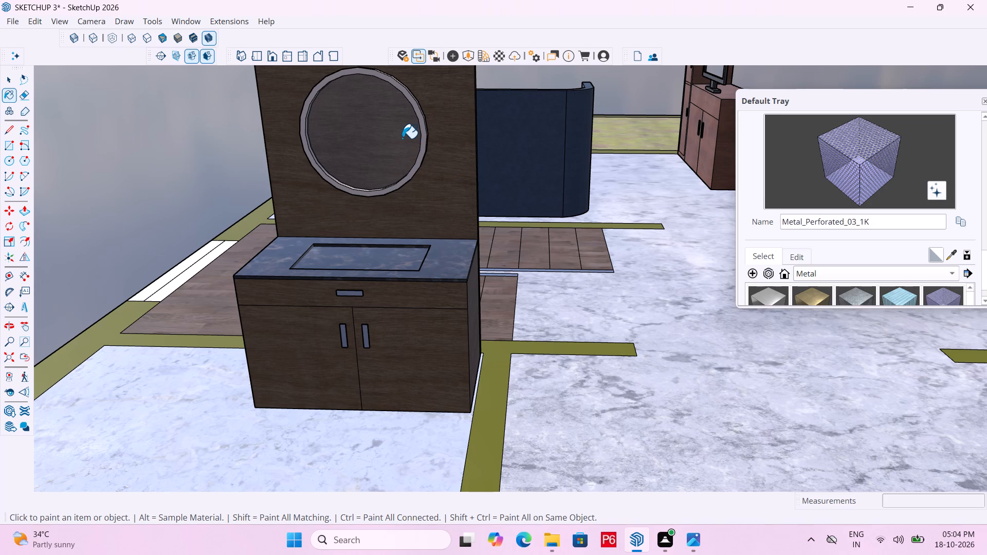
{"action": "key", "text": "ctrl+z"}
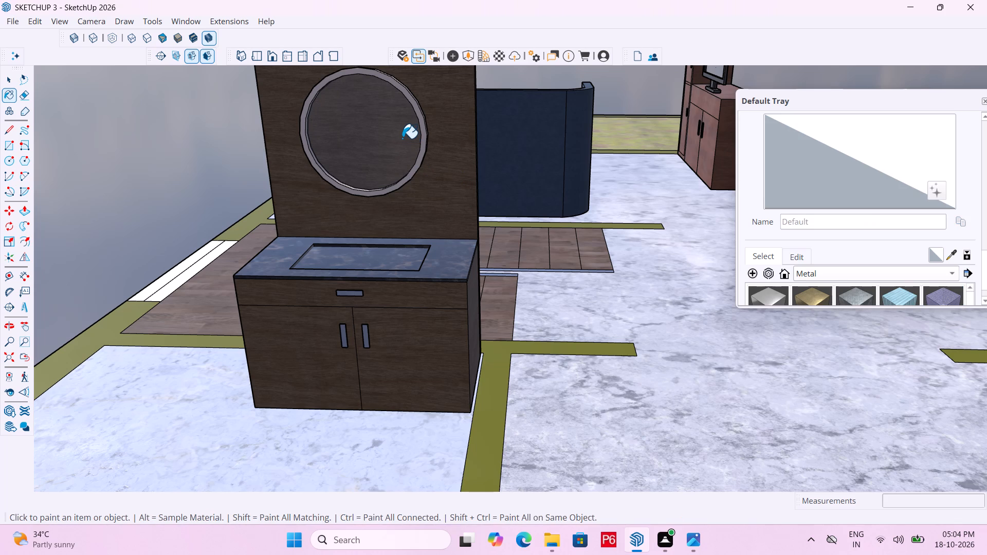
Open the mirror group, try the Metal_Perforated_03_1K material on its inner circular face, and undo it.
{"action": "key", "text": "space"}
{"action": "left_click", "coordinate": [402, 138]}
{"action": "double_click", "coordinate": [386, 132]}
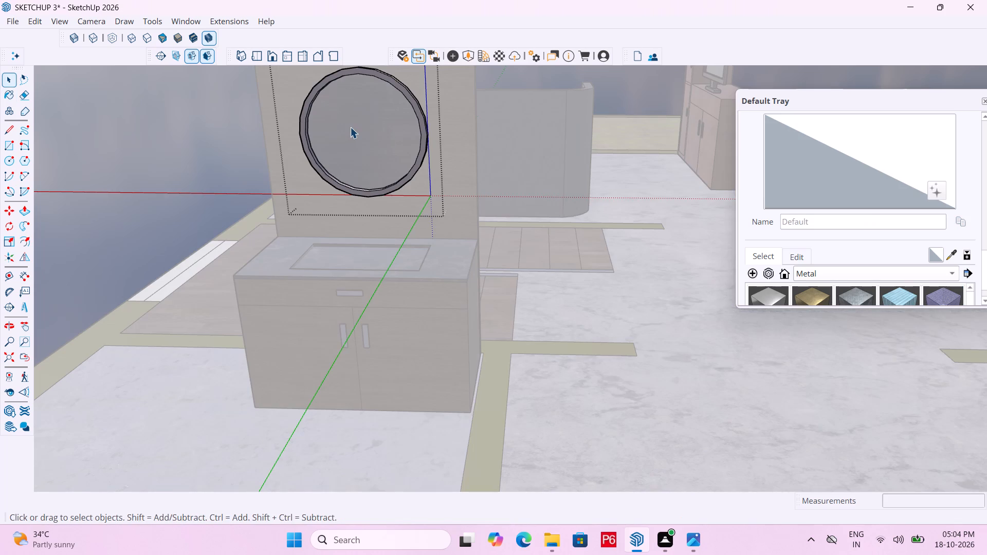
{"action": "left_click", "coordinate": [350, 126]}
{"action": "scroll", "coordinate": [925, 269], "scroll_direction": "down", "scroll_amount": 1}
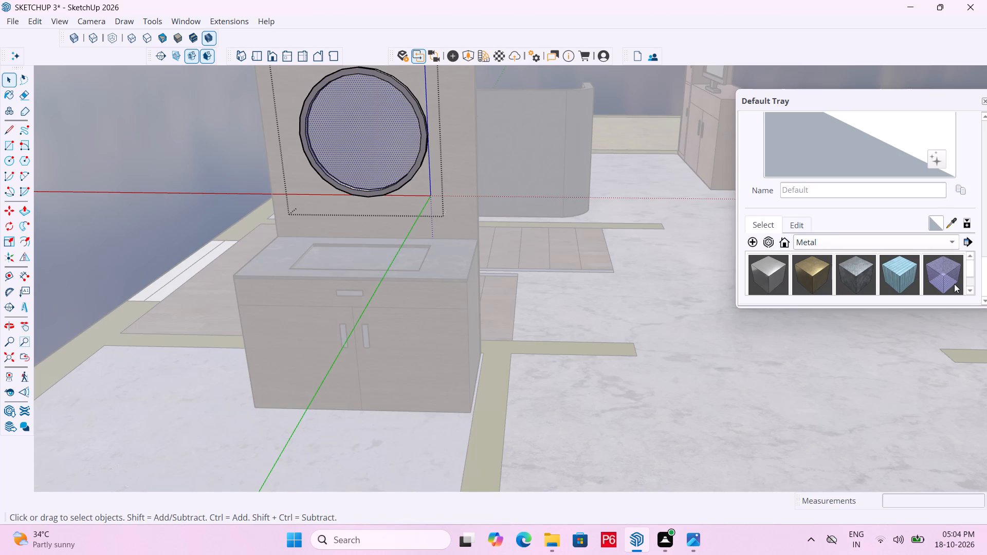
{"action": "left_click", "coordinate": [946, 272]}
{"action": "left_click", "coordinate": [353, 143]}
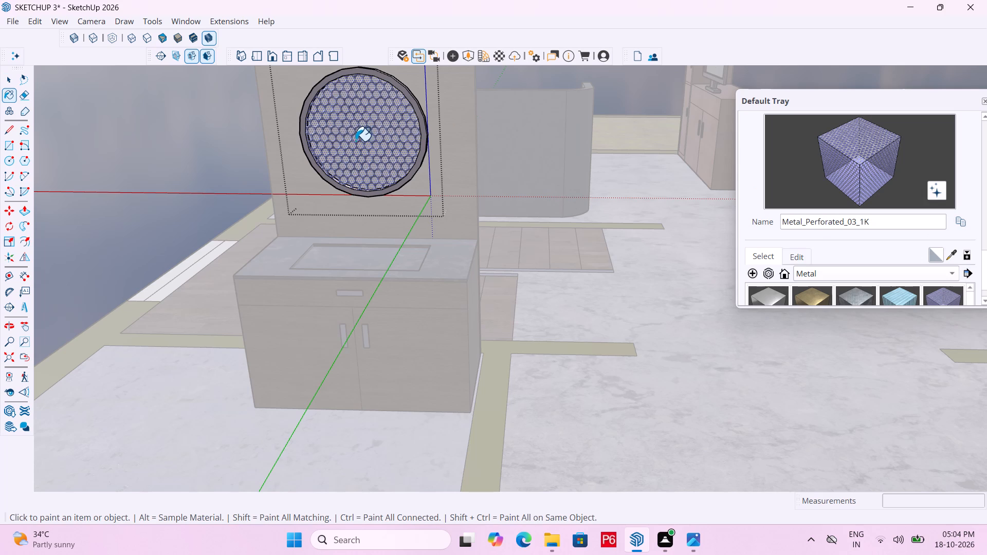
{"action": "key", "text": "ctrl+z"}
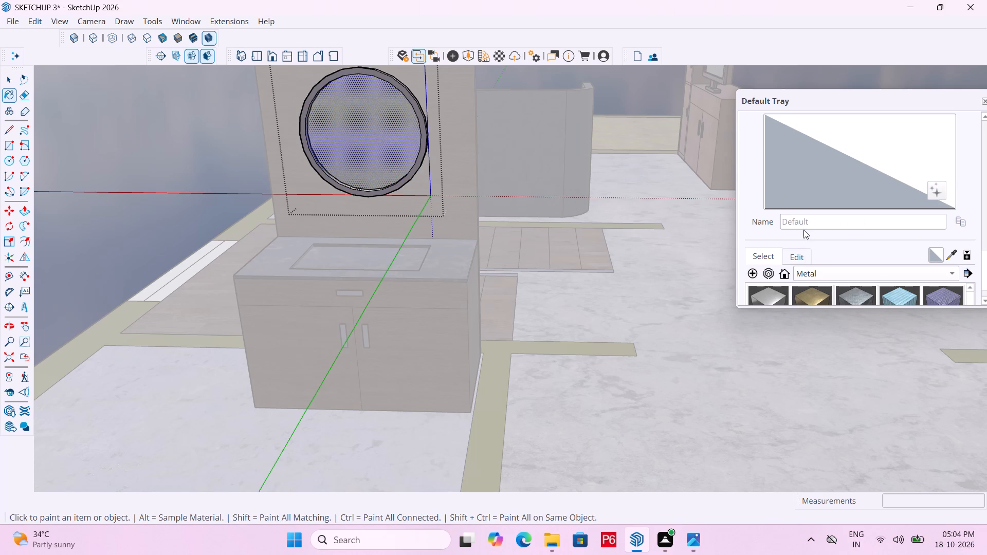
Apply Glass_Basic_01 from the Glass collection to the mirror's inner circular face and close the group.
{"action": "scroll", "coordinate": [925, 265], "scroll_direction": "down", "scroll_amount": 1}
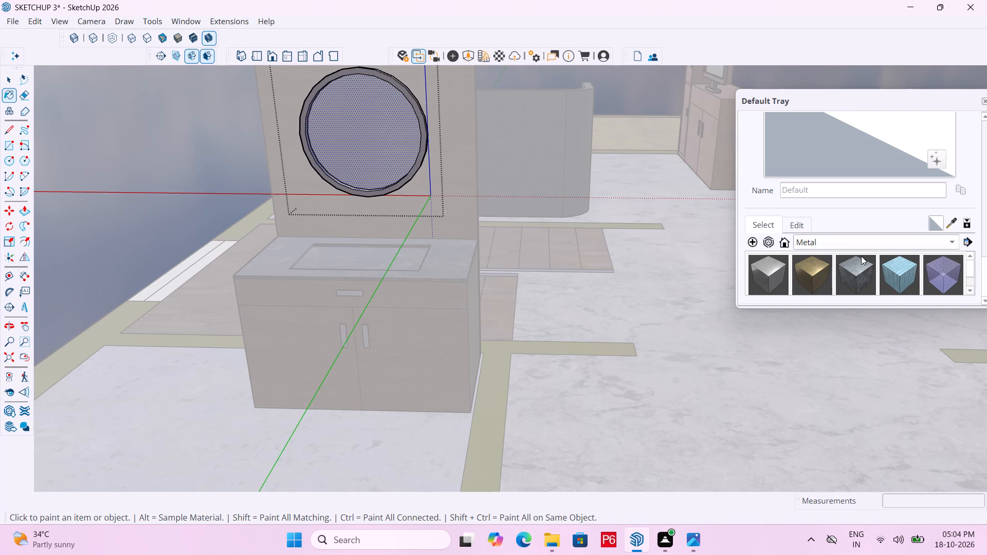
{"action": "scroll", "coordinate": [863, 256], "scroll_direction": "down", "scroll_amount": 3}
{"action": "scroll", "coordinate": [797, 274], "scroll_direction": "up", "scroll_amount": 2}
{"action": "left_click", "coordinate": [832, 245]}
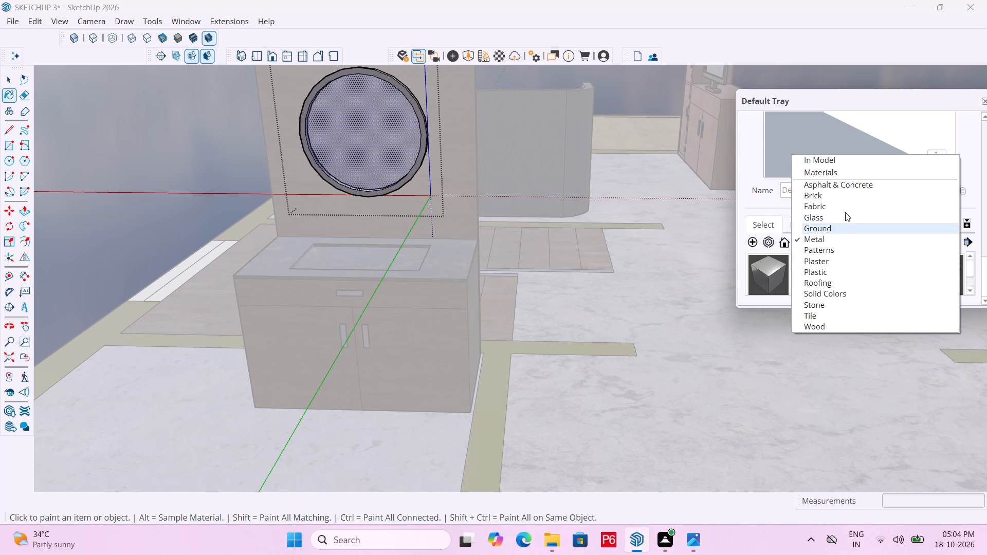
{"action": "left_click", "coordinate": [839, 216]}
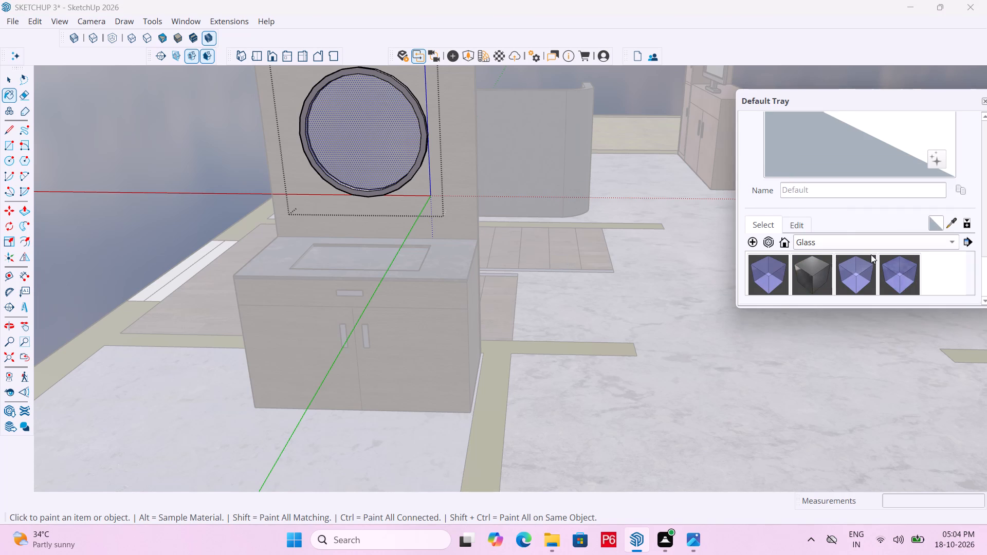
{"action": "left_click", "coordinate": [777, 277]}
{"action": "left_click", "coordinate": [375, 126]}
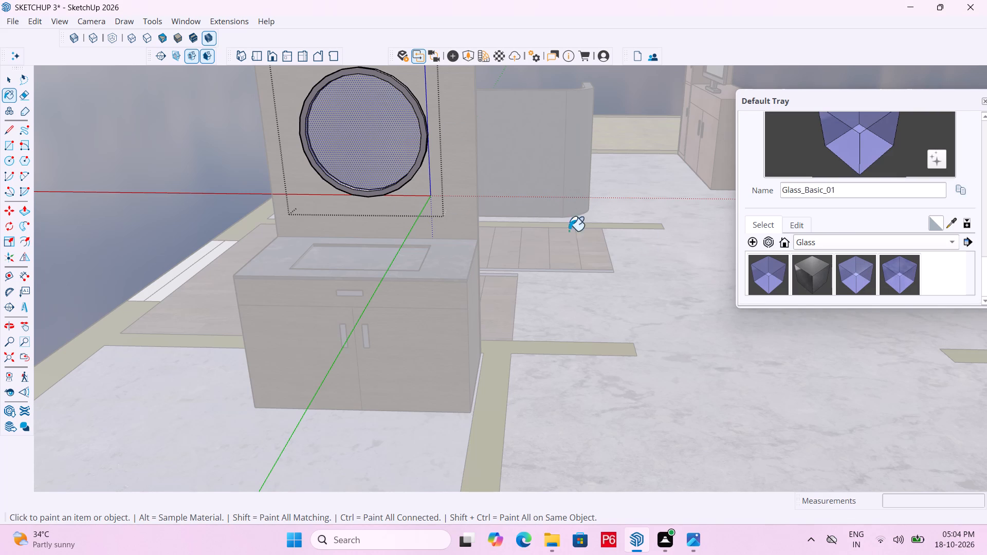
{"action": "key", "text": "space"}
{"action": "key", "text": "Escape"}
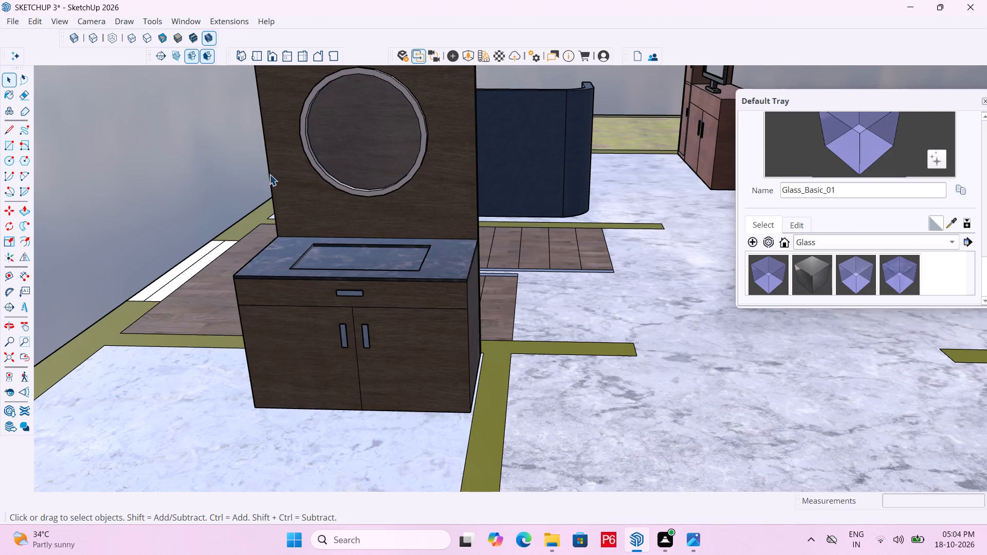
Undo the Glass_Basic_01 finish and the earlier push of the mirror's inner circular face.
{"action": "scroll", "coordinate": [309, 162], "scroll_direction": "up", "scroll_amount": 5}
{"action": "scroll", "coordinate": [421, 273], "scroll_direction": "down", "scroll_amount": 6}
{"action": "middle_click_drag", "start_coordinate": [400, 169], "coordinate": [237, 140]}
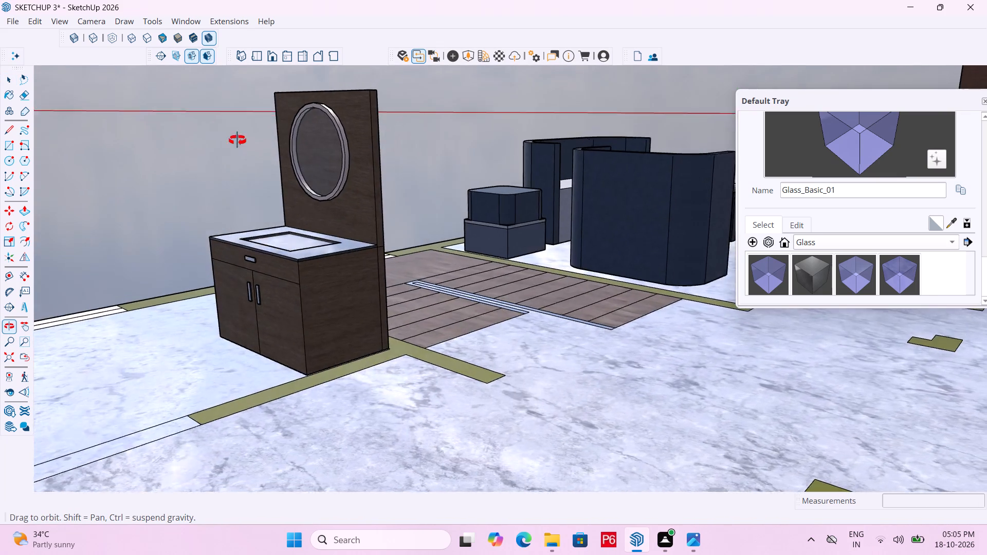
{"action": "middle_click_drag", "start_coordinate": [237, 140], "coordinate": [373, 159]}
{"action": "scroll", "coordinate": [373, 159], "scroll_direction": "up", "scroll_amount": 5}
{"action": "middle_click_drag", "start_coordinate": [336, 159], "coordinate": [241, 169]}
{"action": "scroll", "coordinate": [416, 235], "scroll_direction": "up", "scroll_amount": 2}
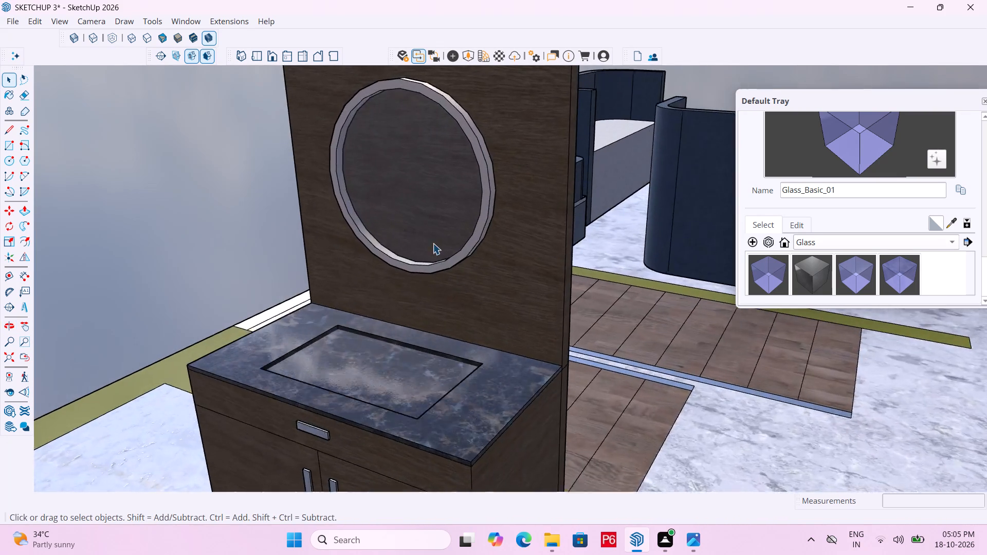
{"action": "scroll", "coordinate": [433, 243], "scroll_direction": "up", "scroll_amount": 10}
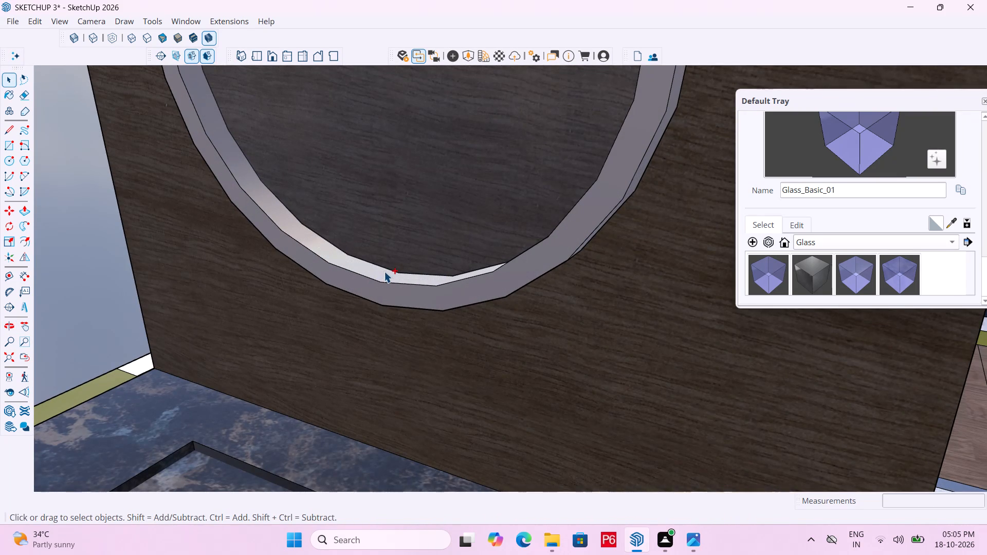
{"action": "key", "text": "ctrl+z"}
{"action": "key", "text": "ctrl+z"}
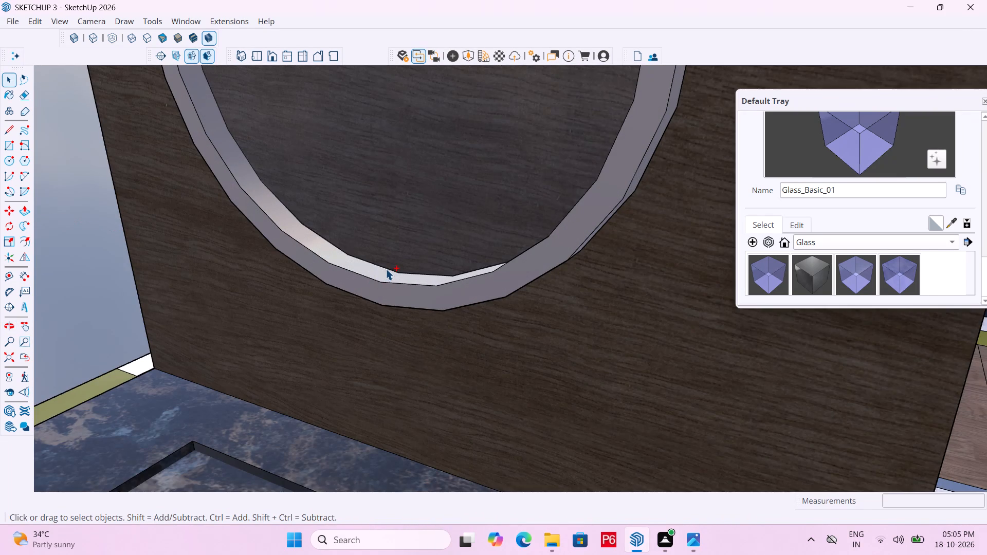
{"action": "key", "text": "ctrl+z"}
{"action": "key", "text": "ctrl+z"}
Push the mirror's inner circular face back 1 1/4" within the rim.
{"action": "scroll", "coordinate": [422, 238], "scroll_direction": "down", "scroll_amount": 6}
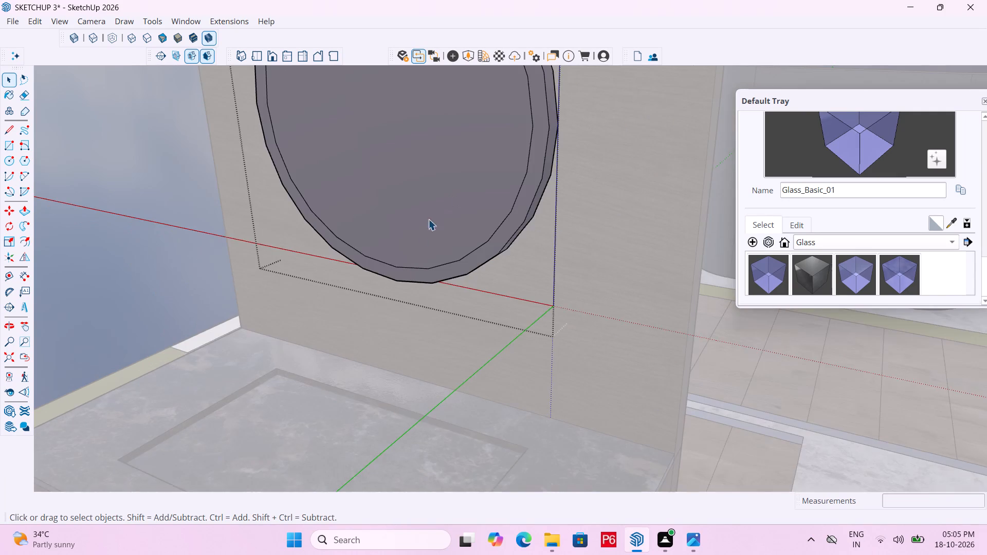
{"action": "scroll", "coordinate": [436, 213], "scroll_direction": "down", "scroll_amount": 6}
{"action": "left_click", "coordinate": [455, 181]}
{"action": "key", "text": "p"}
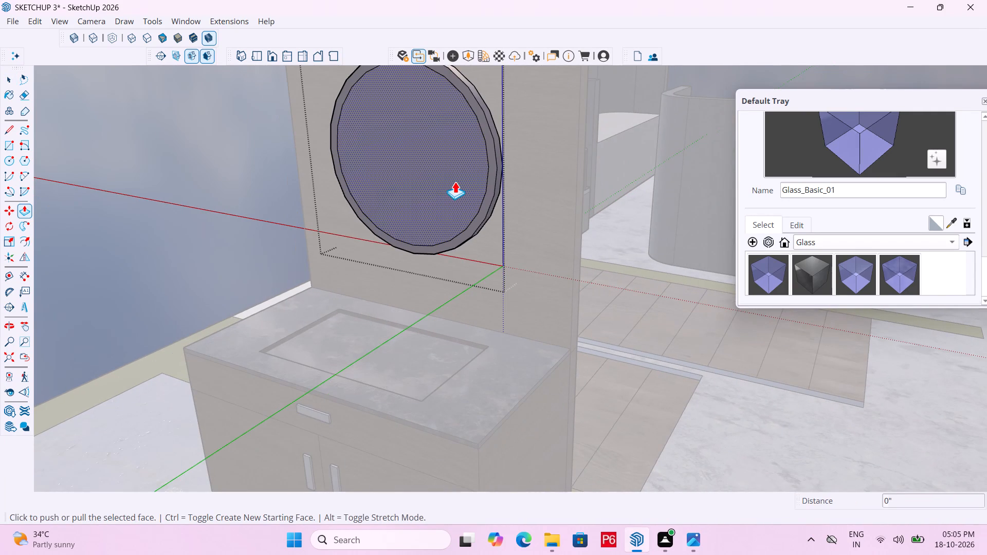
{"action": "left_click", "coordinate": [455, 181]}
{"action": "left_click", "coordinate": [465, 158]}
{"action": "middle_click_drag", "start_coordinate": [403, 184], "coordinate": [452, 186]}
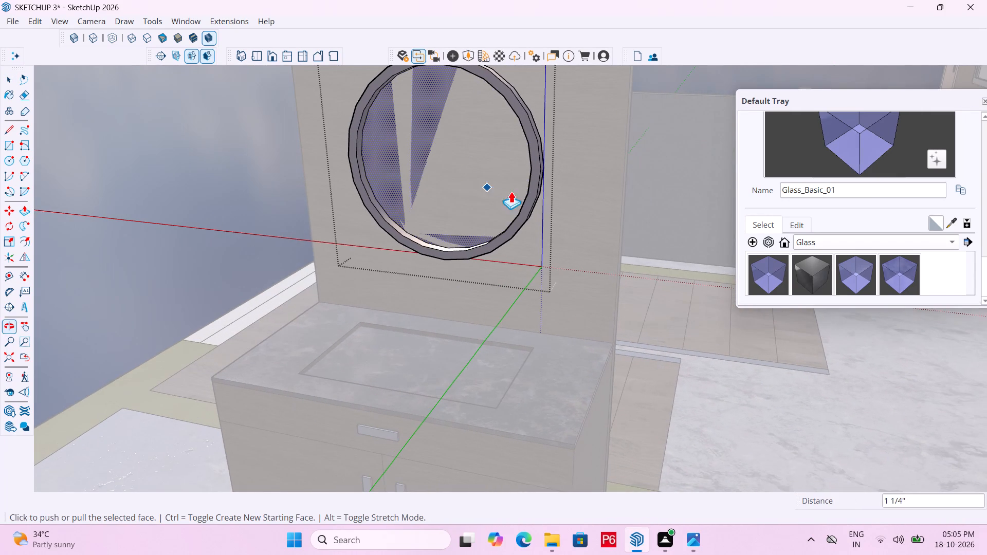
Apply Metal_06_1K from the Metal collection to the mirror's recessed inner face.
{"action": "left_click", "coordinate": [886, 239]}
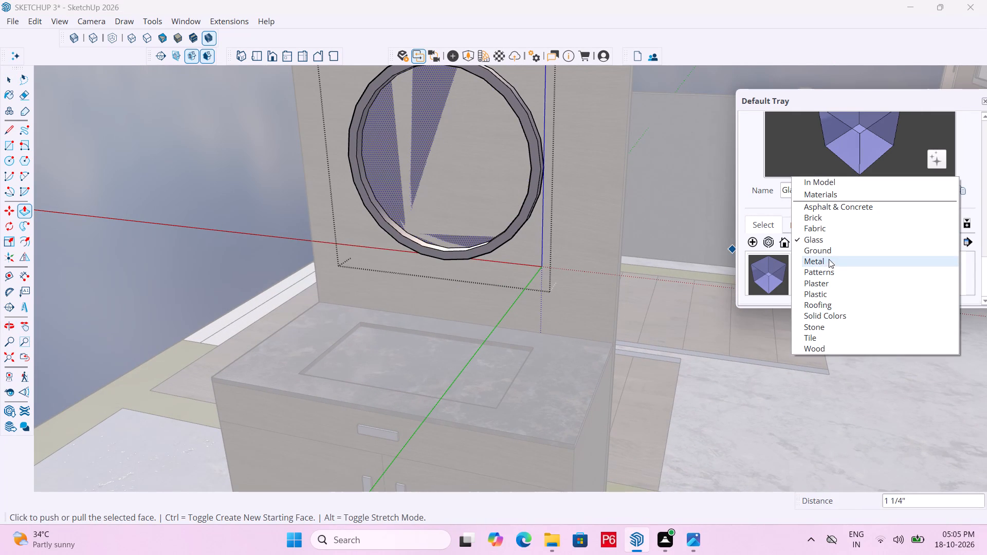
{"action": "left_click", "coordinate": [829, 262]}
{"action": "left_click", "coordinate": [780, 272]}
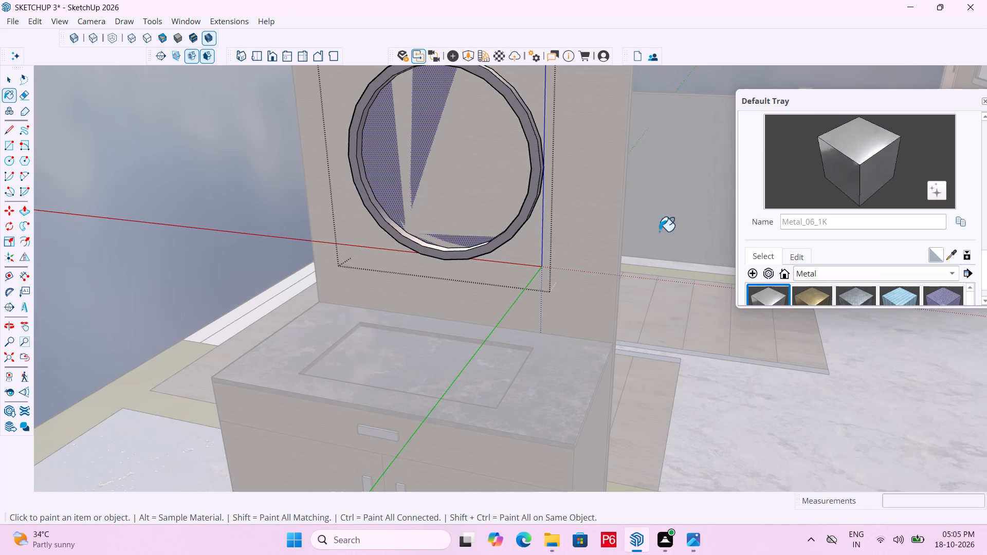
{"action": "left_click", "coordinate": [508, 182]}
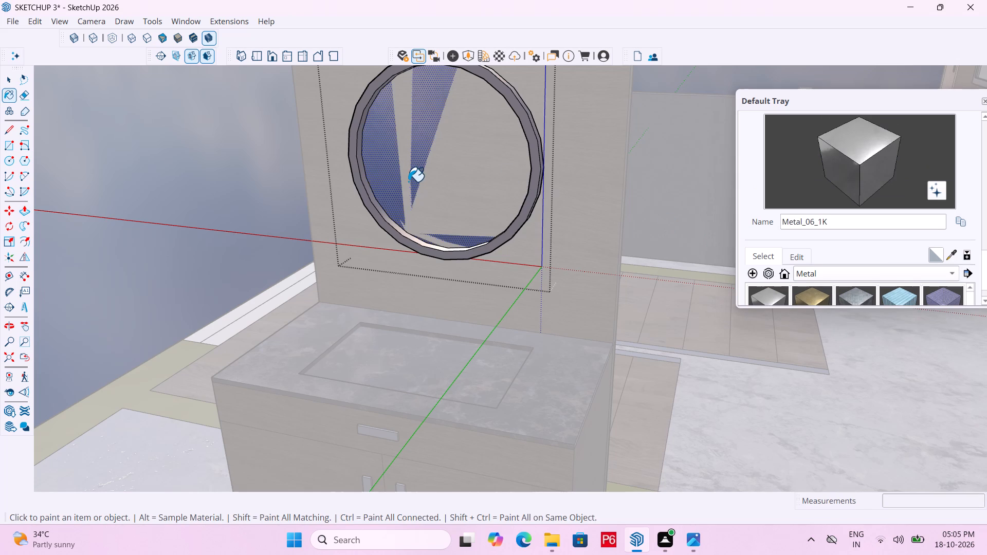
Pull the metal inner face 3/16" off the back panel, and pull a new face about 3/16" out from it.
{"action": "key", "text": "p"}
{"action": "left_click", "coordinate": [432, 169]}
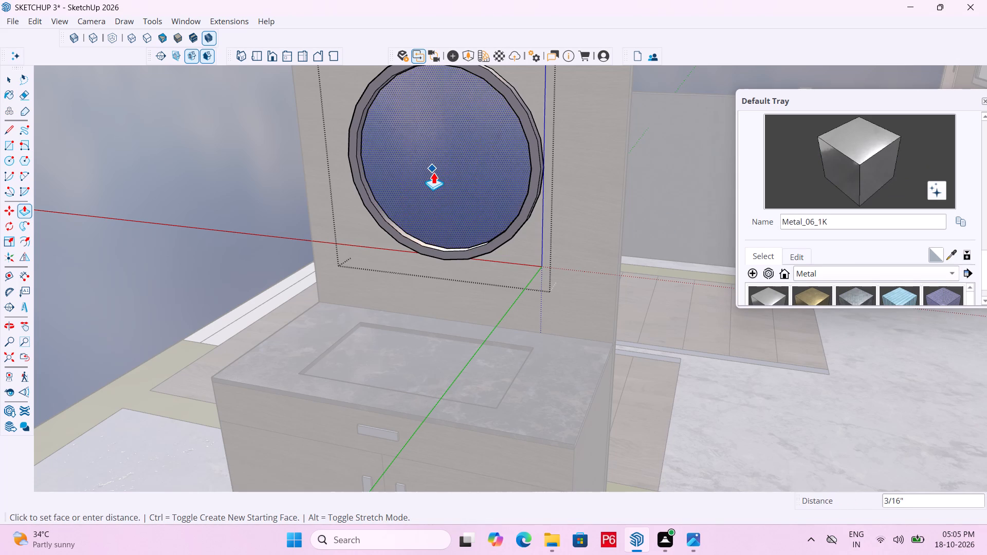
{"action": "scroll", "coordinate": [436, 171], "scroll_direction": "up", "scroll_amount": 4}
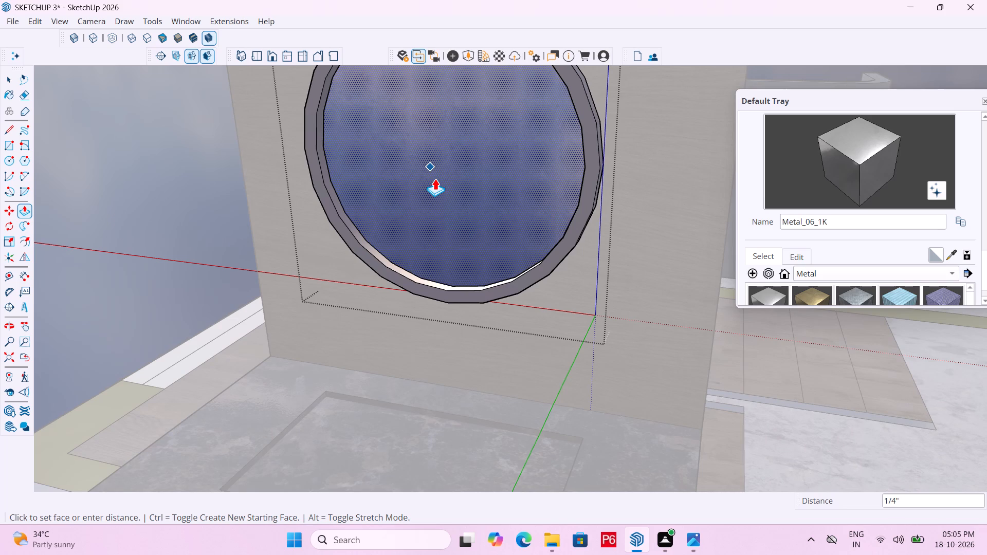
{"action": "left_click", "coordinate": [435, 178]}
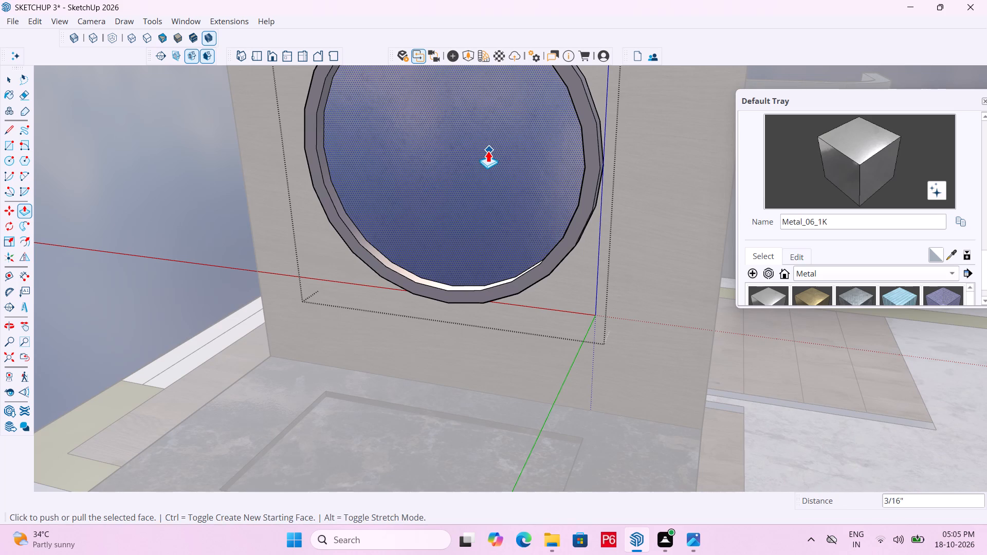
{"action": "left_click", "coordinate": [488, 151]}
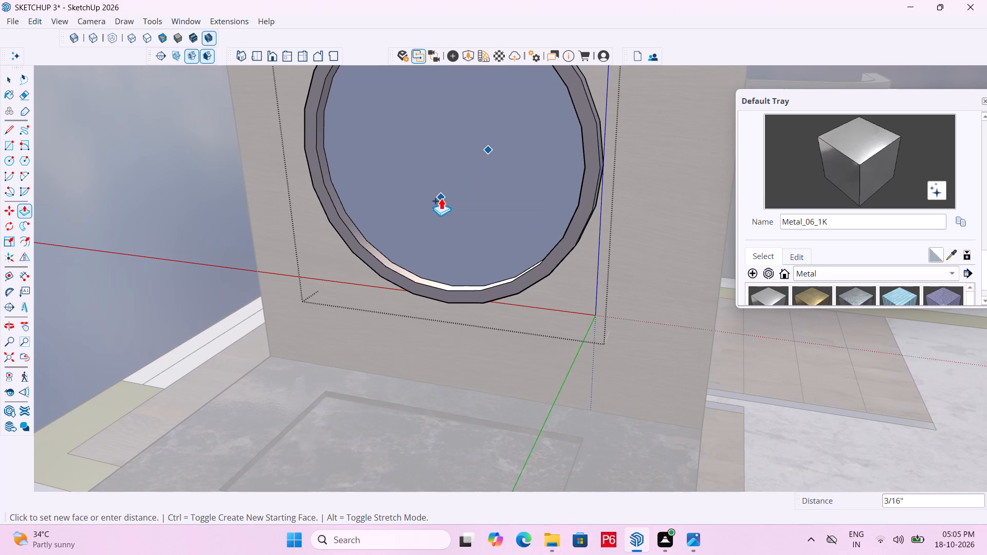
{"action": "left_click", "coordinate": [441, 198]}
{"action": "scroll", "coordinate": [479, 175], "scroll_direction": "down", "scroll_amount": 1}
{"action": "middle_click_drag", "start_coordinate": [471, 173], "coordinate": [302, 183]}
{"action": "key", "text": "Escape"}
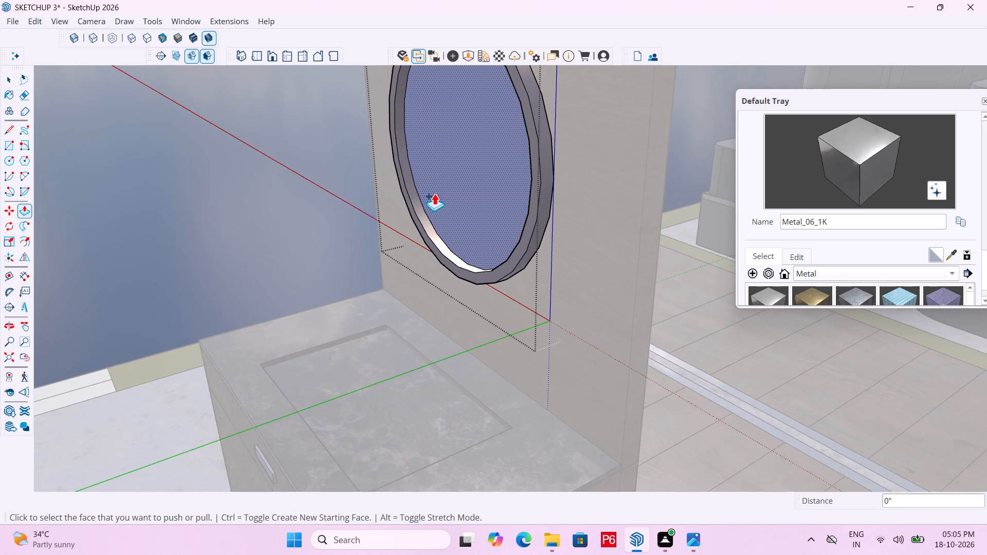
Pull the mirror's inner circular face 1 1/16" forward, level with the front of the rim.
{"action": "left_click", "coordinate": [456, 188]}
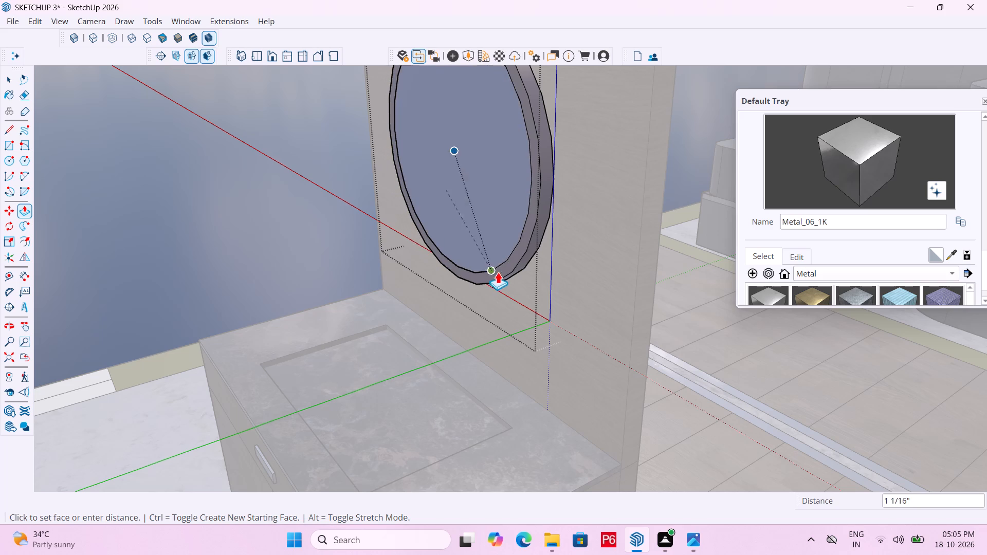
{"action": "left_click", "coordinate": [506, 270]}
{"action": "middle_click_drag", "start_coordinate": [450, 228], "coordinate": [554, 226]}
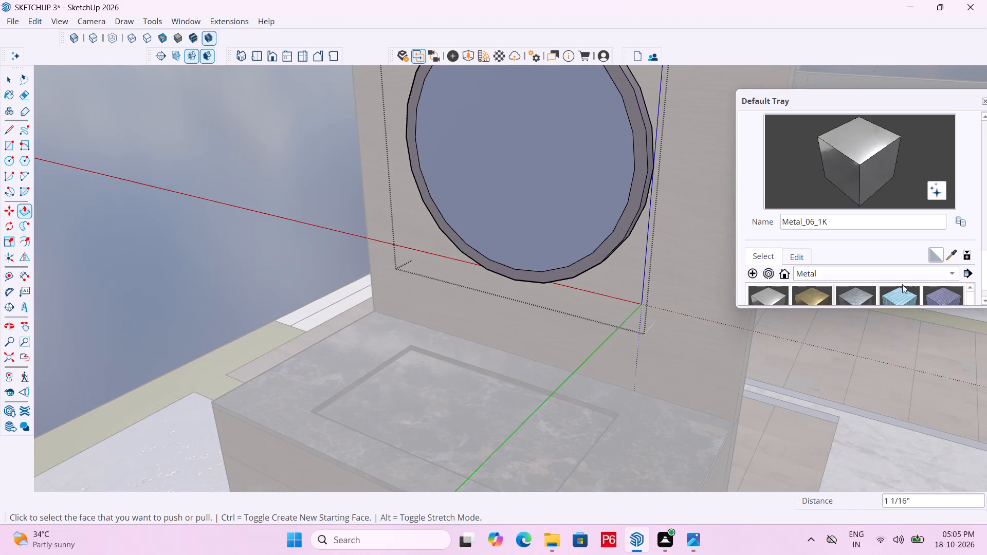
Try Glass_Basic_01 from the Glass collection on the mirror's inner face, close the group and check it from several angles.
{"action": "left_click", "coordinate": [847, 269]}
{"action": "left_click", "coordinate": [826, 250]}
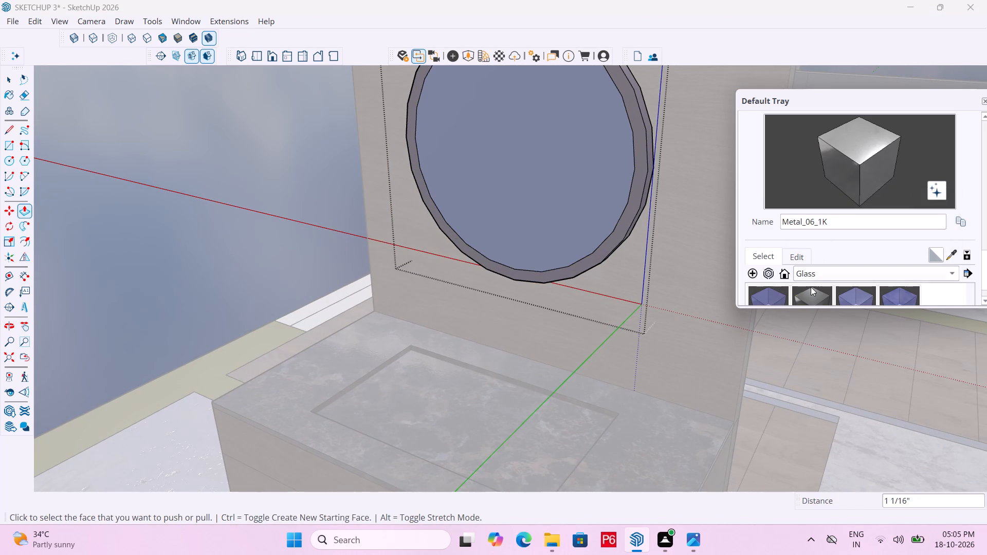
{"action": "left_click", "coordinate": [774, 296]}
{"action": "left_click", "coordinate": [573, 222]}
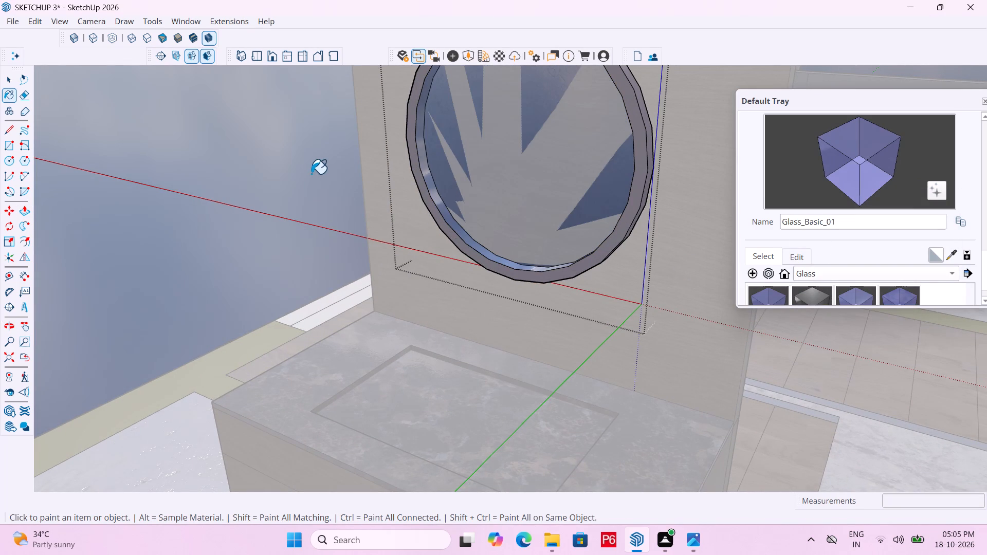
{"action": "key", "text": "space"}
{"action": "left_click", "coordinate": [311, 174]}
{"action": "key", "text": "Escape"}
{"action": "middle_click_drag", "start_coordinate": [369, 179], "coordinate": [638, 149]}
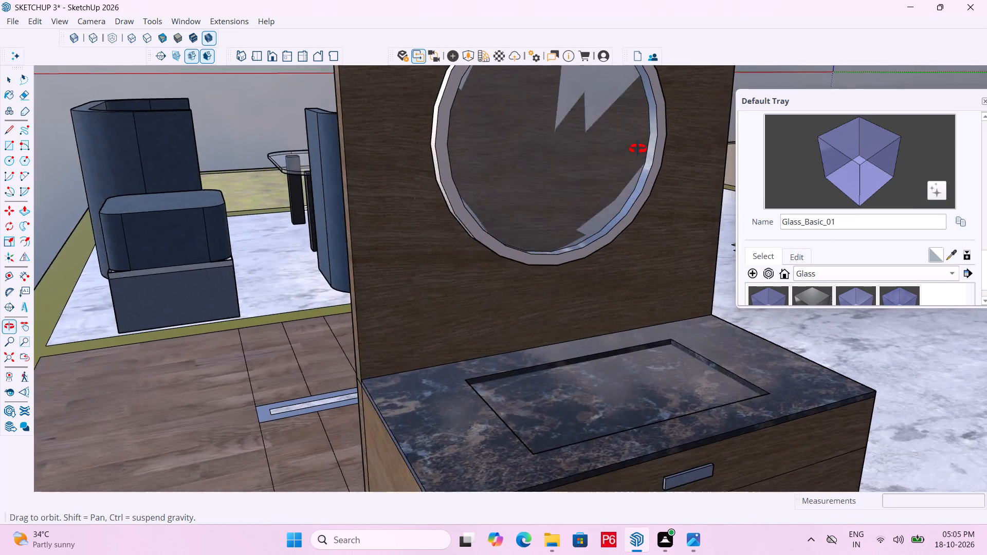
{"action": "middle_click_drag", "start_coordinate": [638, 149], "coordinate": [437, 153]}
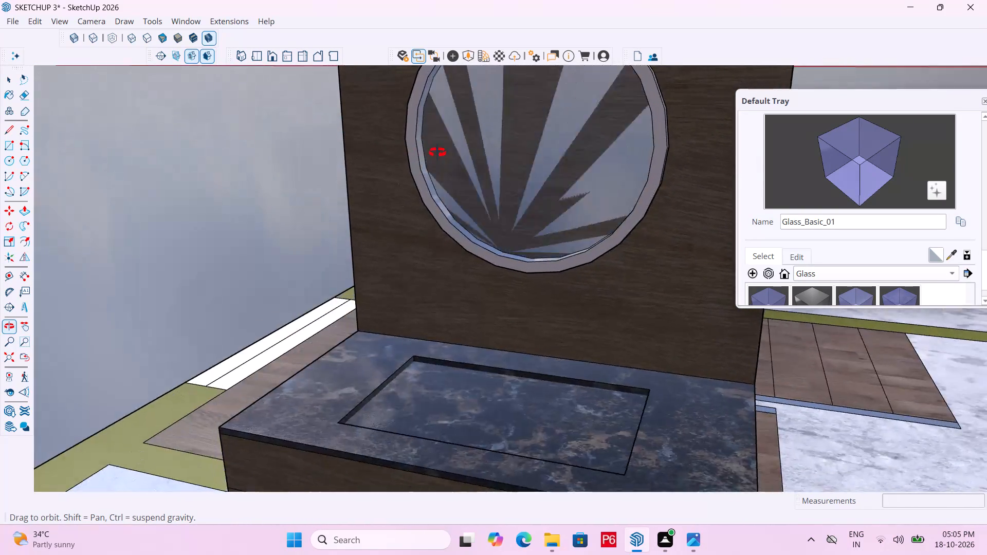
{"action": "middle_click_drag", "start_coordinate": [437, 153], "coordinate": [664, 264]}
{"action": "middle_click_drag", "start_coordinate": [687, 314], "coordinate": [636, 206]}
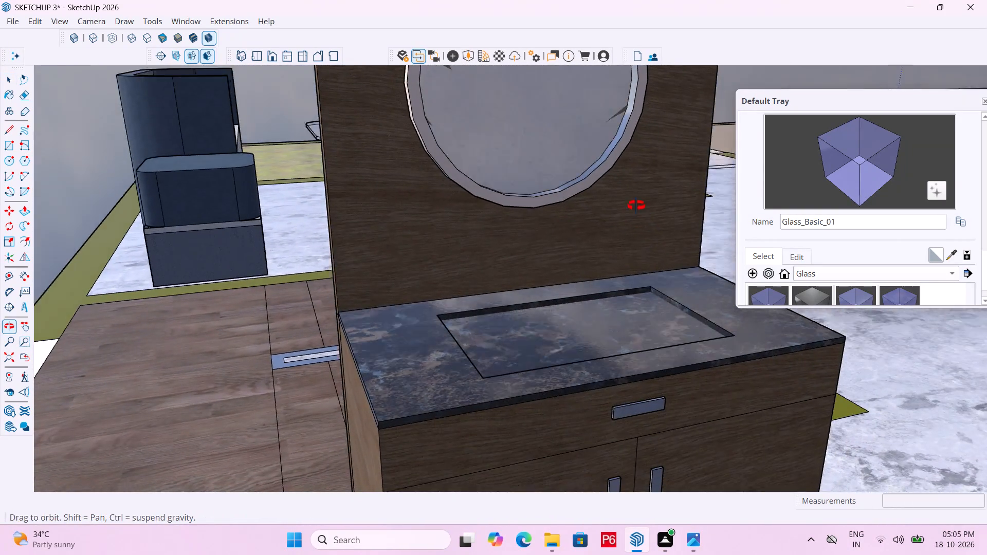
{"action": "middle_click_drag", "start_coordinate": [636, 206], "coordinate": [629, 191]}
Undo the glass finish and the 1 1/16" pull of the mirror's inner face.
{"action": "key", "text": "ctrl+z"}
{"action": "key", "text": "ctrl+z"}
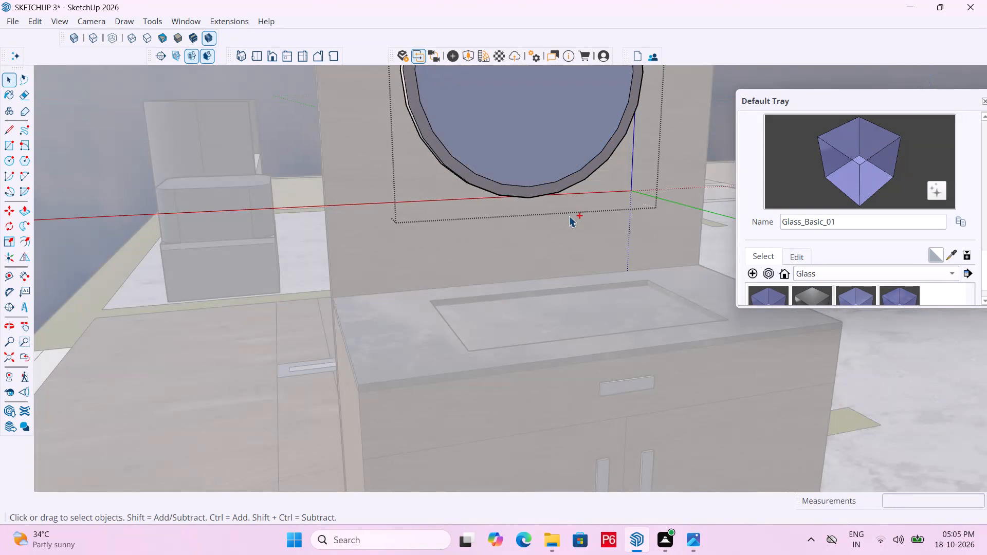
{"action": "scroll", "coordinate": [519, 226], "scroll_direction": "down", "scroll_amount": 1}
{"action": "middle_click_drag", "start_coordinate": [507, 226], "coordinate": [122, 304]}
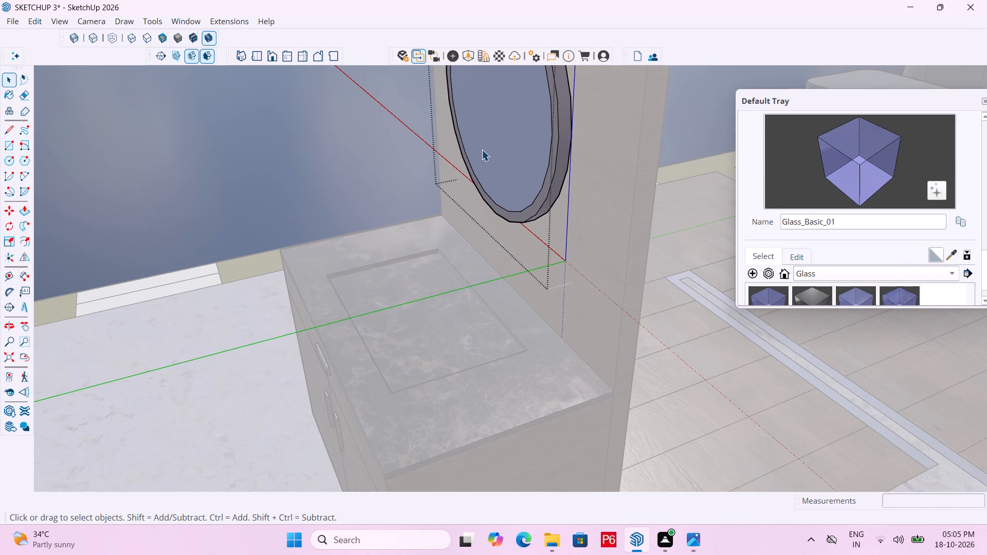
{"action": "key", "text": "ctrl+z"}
Apply Metal_06_1K from the Metal collection to the mirror's recessed inner face and close the group.
{"action": "middle_click_drag", "start_coordinate": [505, 147], "coordinate": [584, 175]}
{"action": "scroll", "coordinate": [458, 294], "scroll_direction": "down", "scroll_amount": 6}
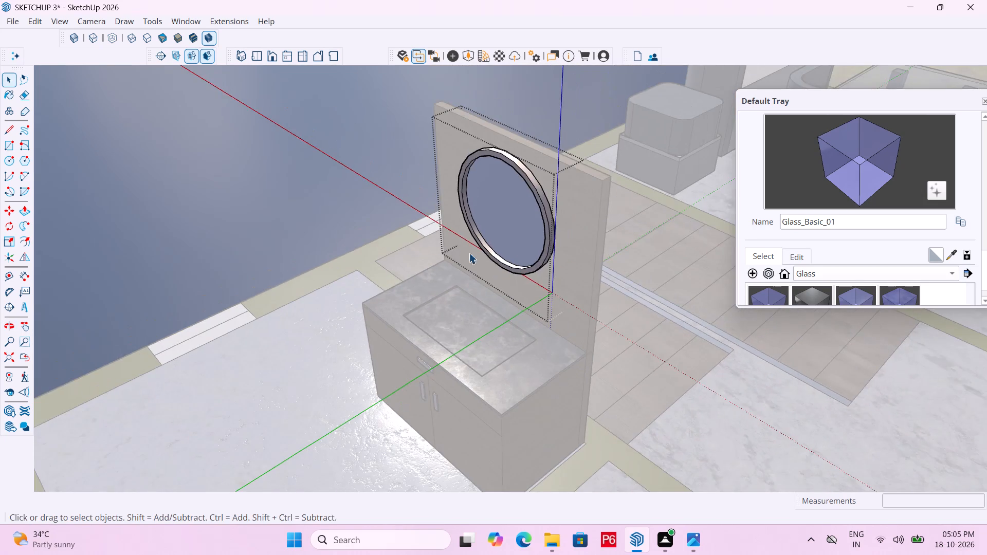
{"action": "middle_click_drag", "start_coordinate": [522, 150], "coordinate": [574, 26]}
{"action": "scroll", "coordinate": [568, 83], "scroll_direction": "up", "scroll_amount": 11}
{"action": "middle_click_drag", "start_coordinate": [466, 211], "coordinate": [455, 246]}
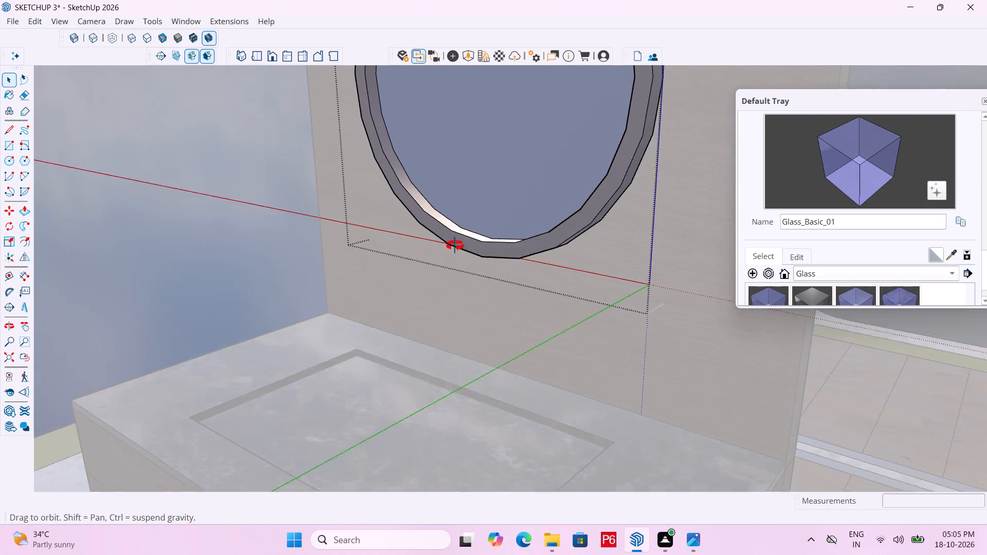
{"action": "middle_click_drag", "start_coordinate": [455, 246], "coordinate": [436, 285]}
{"action": "left_click", "coordinate": [548, 161]}
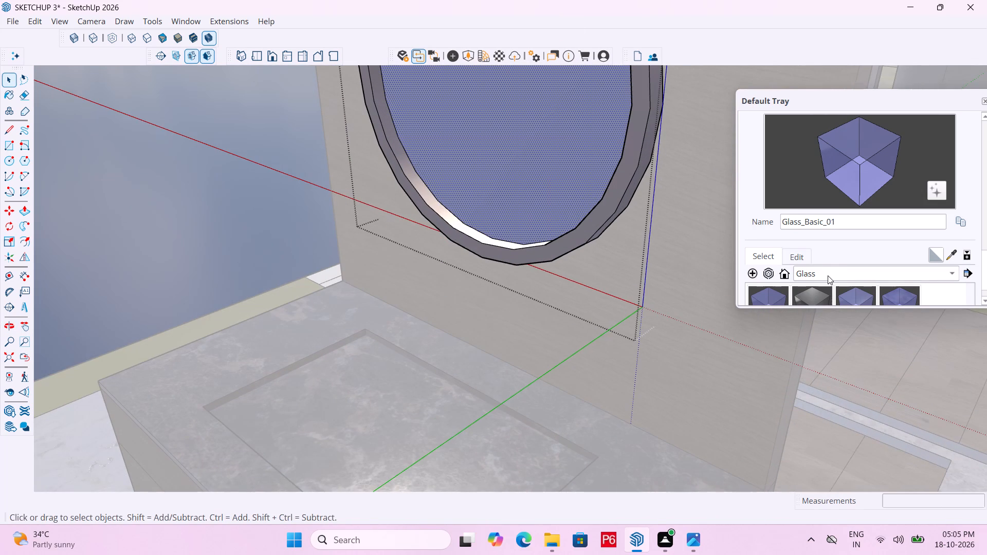
{"action": "left_click", "coordinate": [830, 272]}
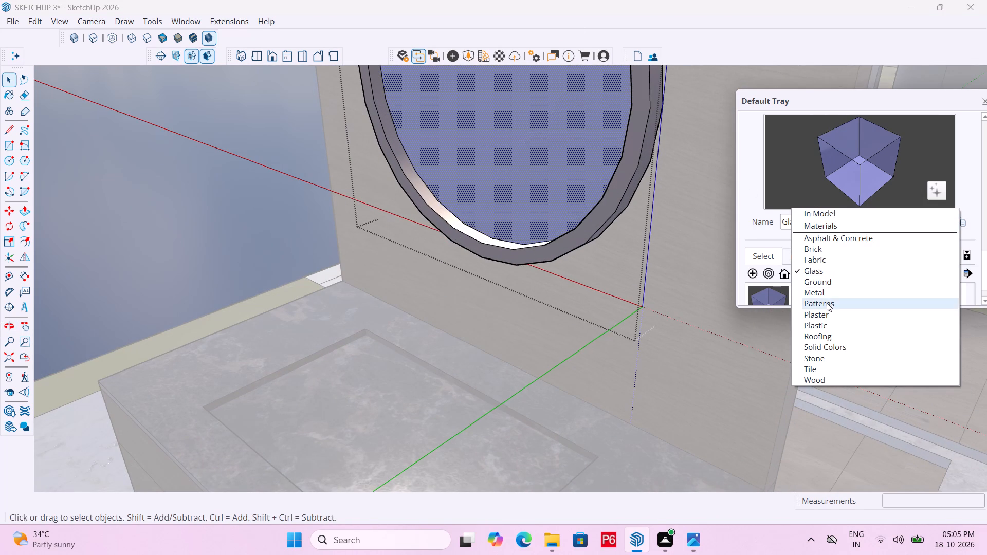
{"action": "left_click", "coordinate": [832, 291]}
{"action": "left_click", "coordinate": [776, 295]}
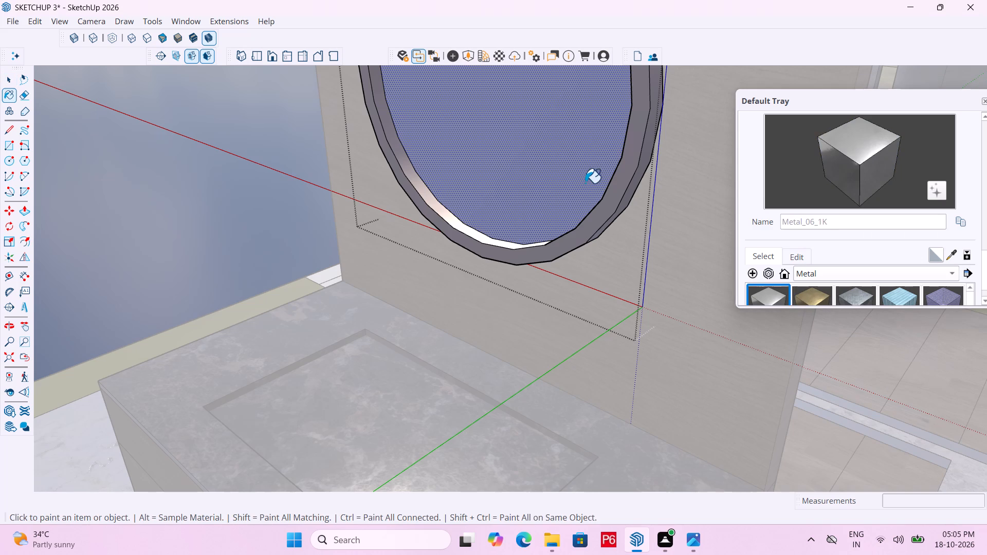
{"action": "left_click", "coordinate": [584, 180]}
{"action": "key", "text": "space"}
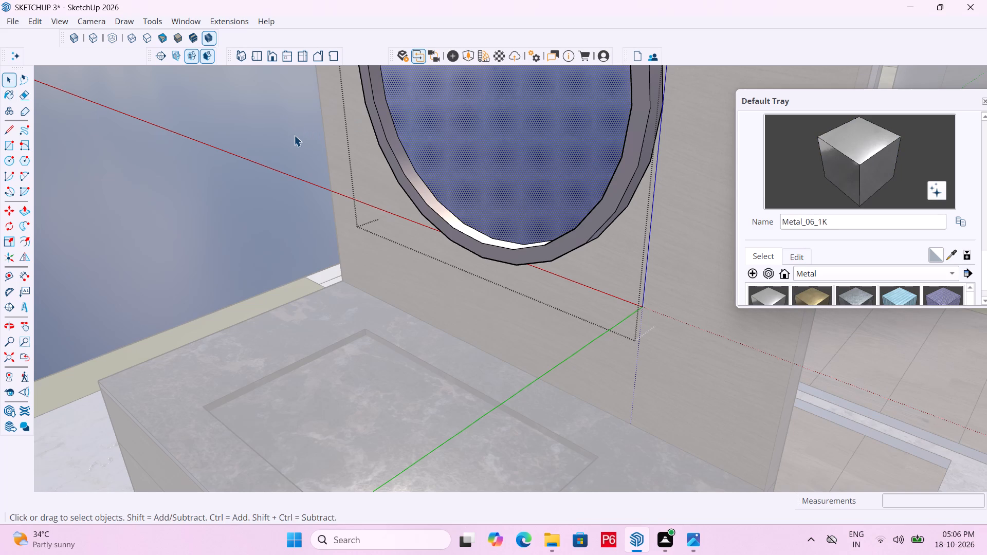
{"action": "left_click", "coordinate": [294, 135]}
Reopen the mirror group and pull its inner circular face 1 1/16" forward as a new face level with the rim, keeping the metal face behind.
{"action": "scroll", "coordinate": [492, 171], "scroll_direction": "down", "scroll_amount": 4}
{"action": "middle_click_drag", "start_coordinate": [516, 211], "coordinate": [509, 165]}
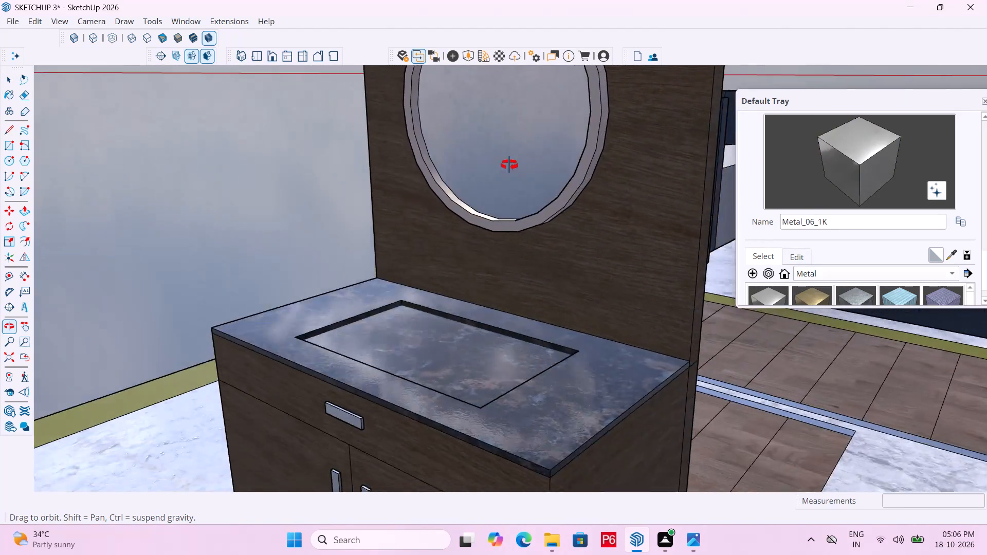
{"action": "middle_click_drag", "start_coordinate": [509, 165], "coordinate": [603, 189]}
{"action": "scroll", "coordinate": [601, 189], "scroll_direction": "up", "scroll_amount": 3}
{"action": "scroll", "coordinate": [540, 214], "scroll_direction": "down", "scroll_amount": 1}
{"action": "left_click", "coordinate": [493, 167]}
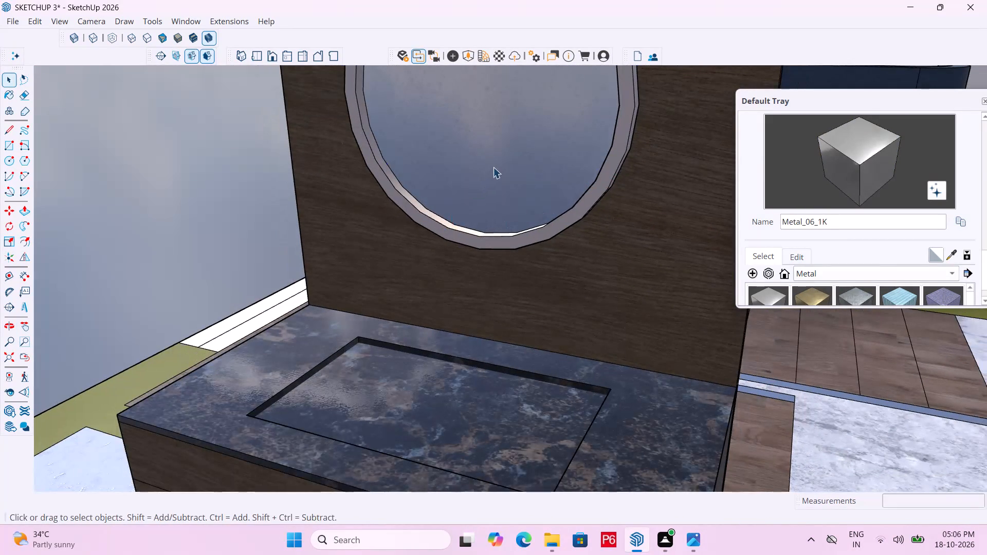
{"action": "double_click", "coordinate": [500, 164]}
{"action": "left_click", "coordinate": [494, 146]}
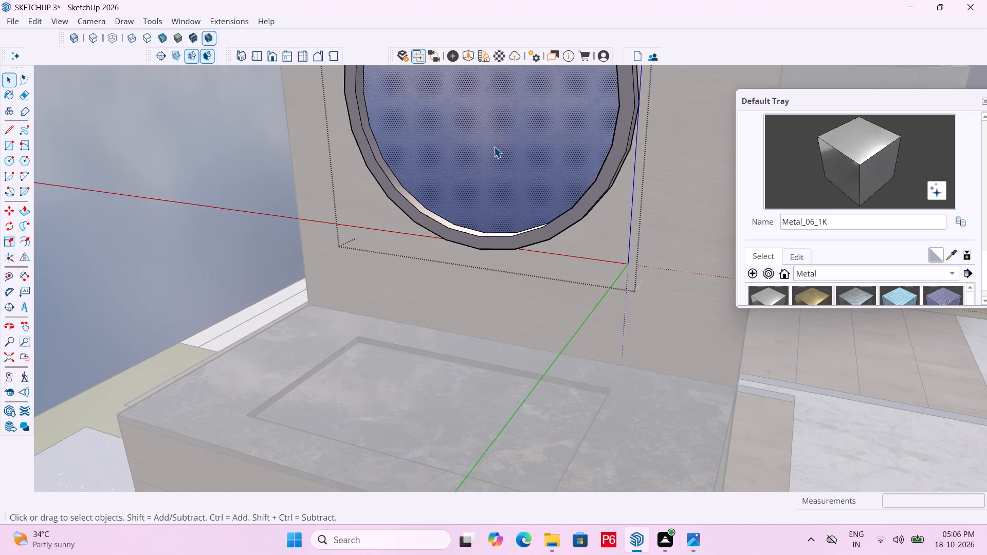
{"action": "key", "text": "l"}
{"action": "left_click", "coordinate": [494, 146]}
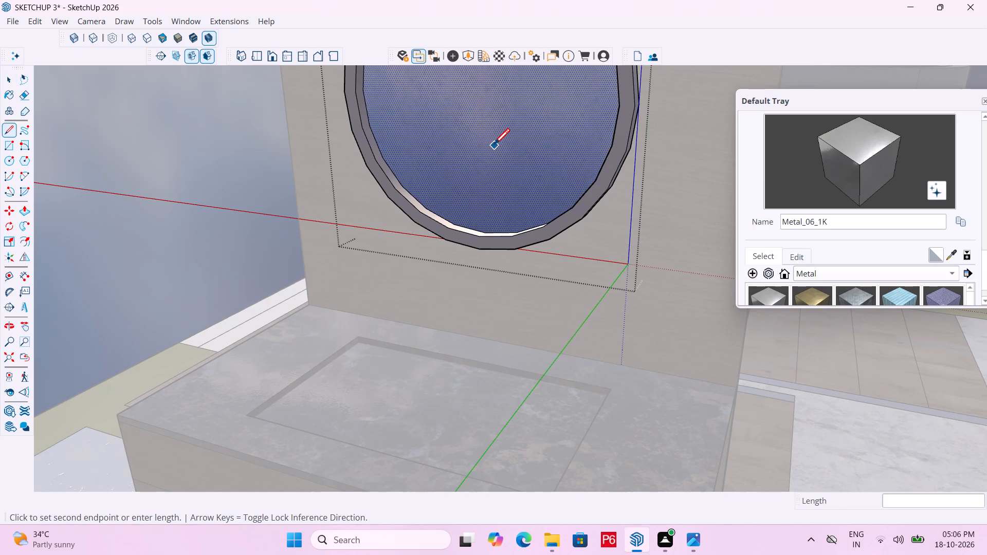
{"action": "key", "text": "p"}
{"action": "left_click", "coordinate": [496, 144]}
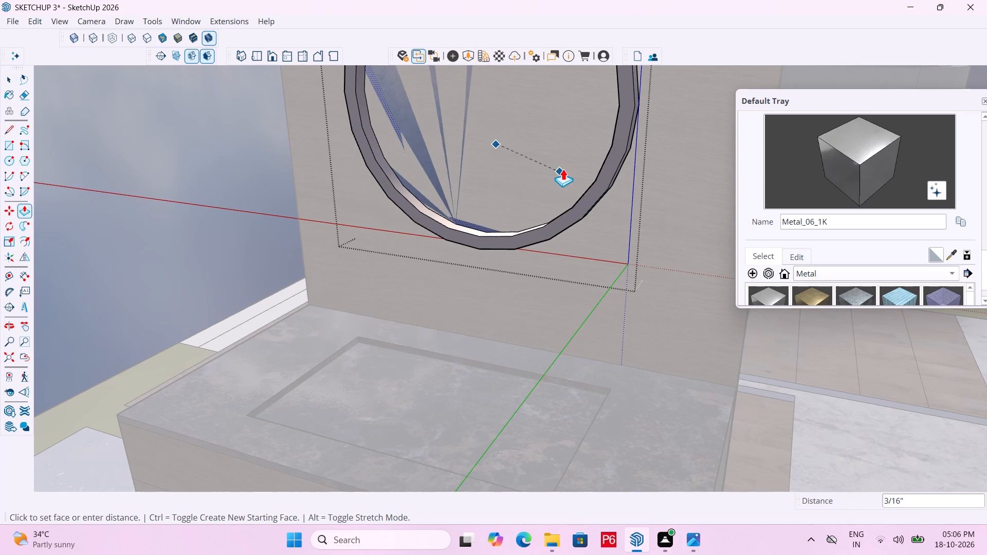
{"action": "key", "text": "Escape"}
{"action": "left_click", "coordinate": [569, 150]}
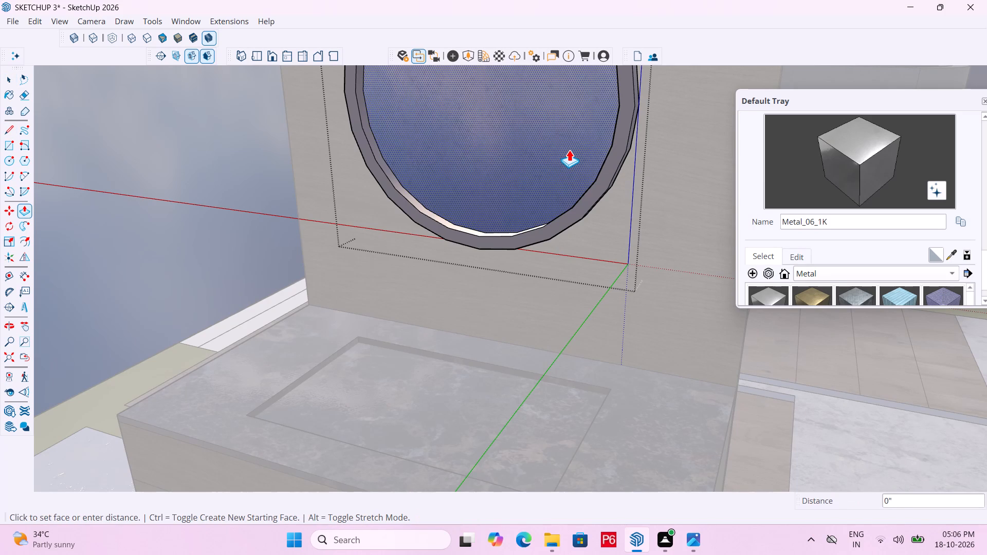
{"action": "left_click", "coordinate": [590, 199]}
{"action": "middle_click_drag", "start_coordinate": [564, 145], "coordinate": [591, 175]}
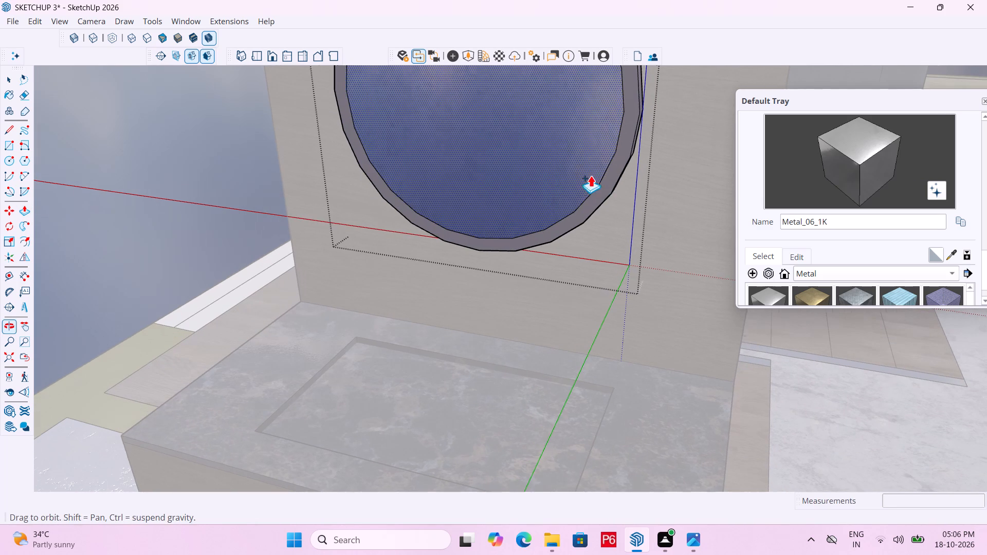
{"action": "middle_click_drag", "start_coordinate": [591, 175], "coordinate": [580, 168]}
Apply Glass_Basic_01 from the Glass collection to the mirror's new front face.
{"action": "left_click", "coordinate": [821, 272]}
{"action": "scroll", "coordinate": [816, 272], "scroll_direction": "down", "scroll_amount": 1}
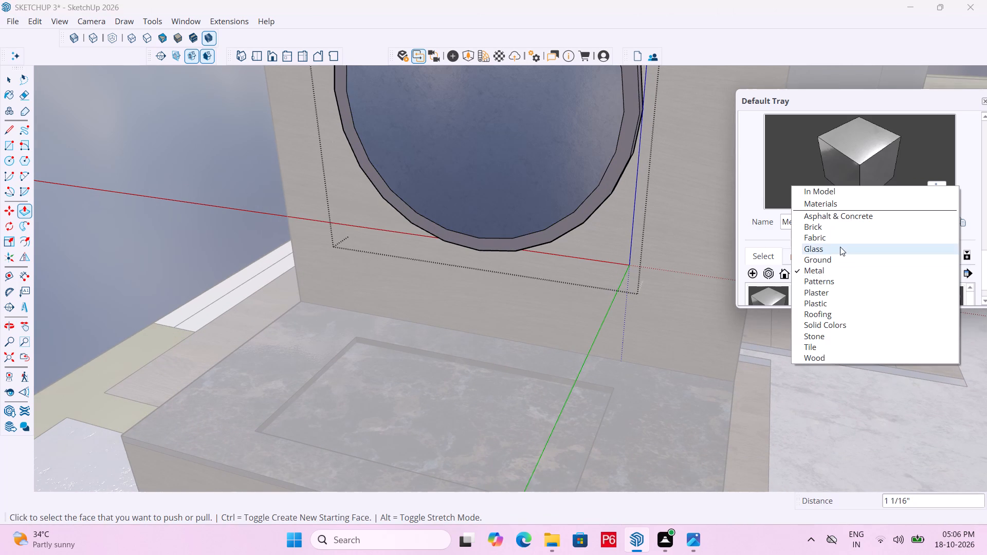
{"action": "left_click", "coordinate": [840, 247]}
{"action": "left_click", "coordinate": [774, 295]}
{"action": "left_click", "coordinate": [570, 171]}
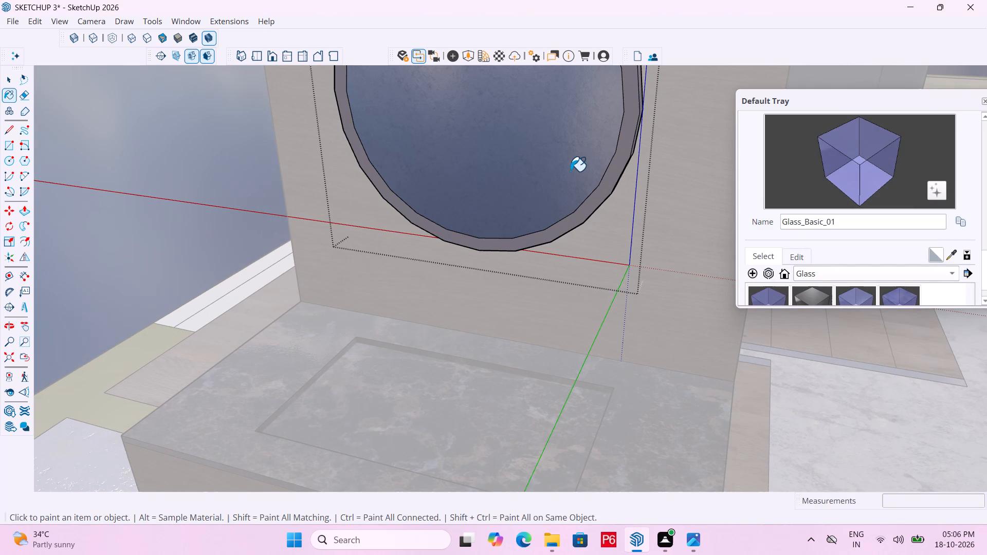
{"action": "scroll", "coordinate": [552, 196], "scroll_direction": "down", "scroll_amount": 1}
{"action": "middle_click_drag", "start_coordinate": [542, 193], "coordinate": [730, 207]}
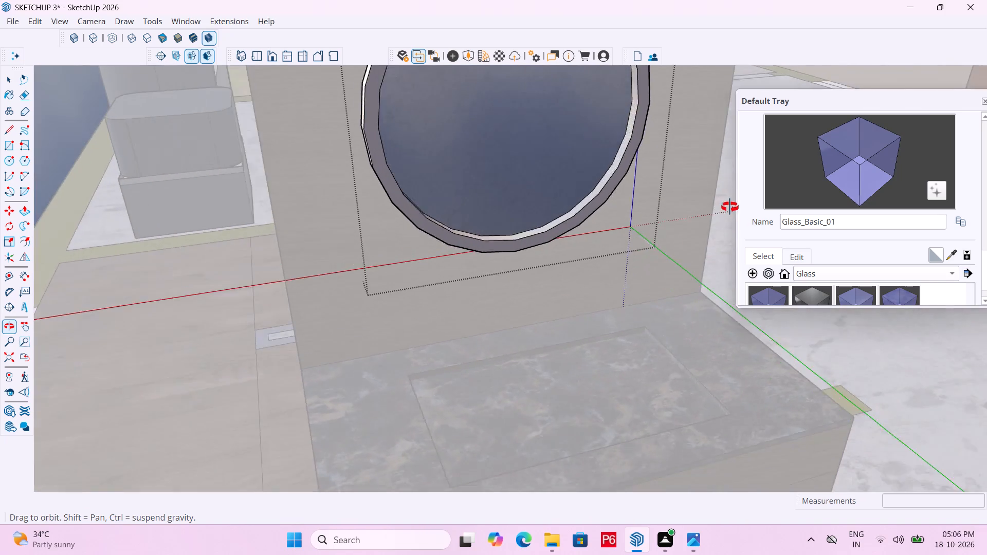
{"action": "middle_click_drag", "start_coordinate": [730, 207], "coordinate": [521, 205]}
Save the model and close the mirror group.
{"action": "key", "text": "ctrl+s"}
{"action": "key", "text": "ctrl+s"}
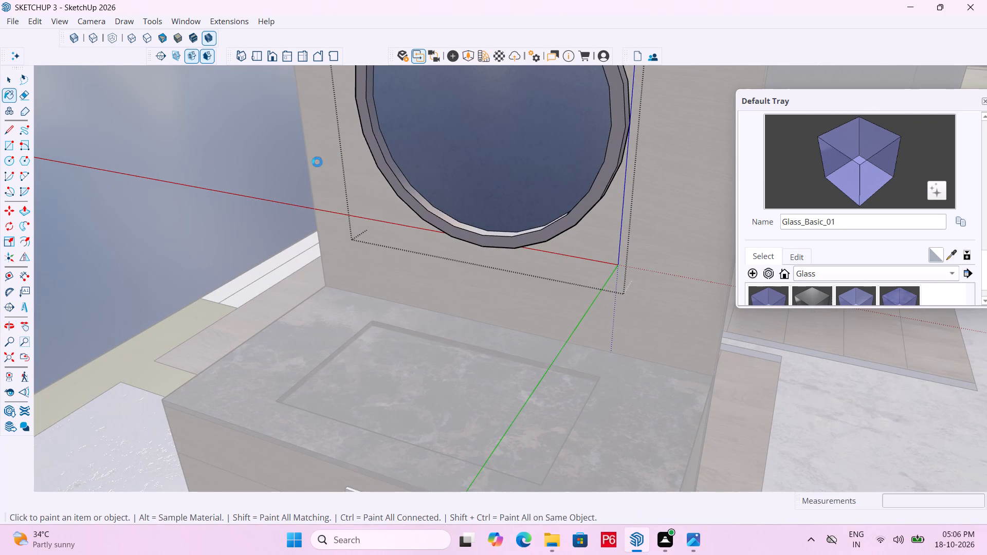
{"action": "key", "text": "space"}
{"action": "left_click", "coordinate": [280, 149]}
Open the round mirror group on the cabinet's back panel for editing.
{"action": "scroll", "coordinate": [508, 156], "scroll_direction": "down", "scroll_amount": 5}
{"action": "scroll", "coordinate": [340, 154], "scroll_direction": "down", "scroll_amount": 6}
{"action": "middle_click_drag", "start_coordinate": [400, 153], "coordinate": [410, 144]}
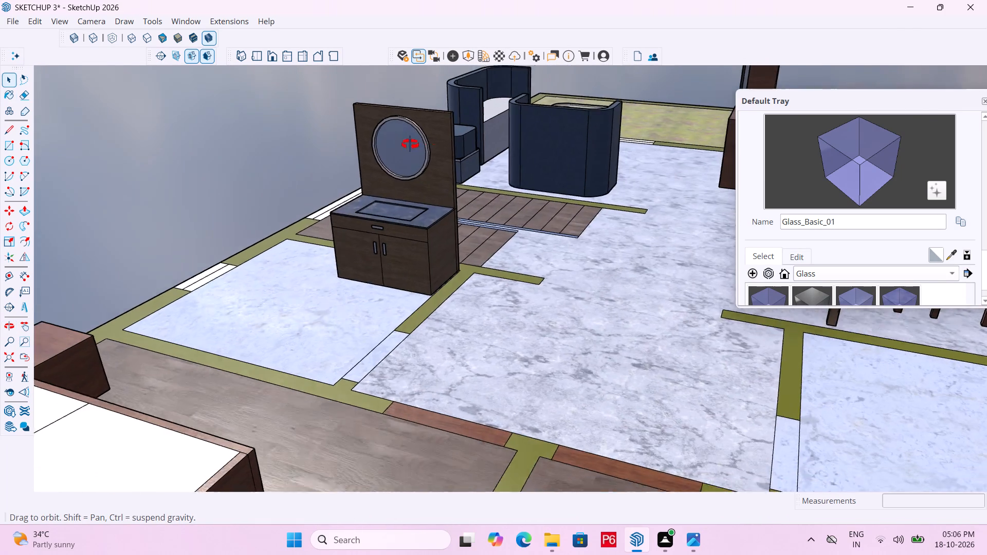
{"action": "middle_click_drag", "start_coordinate": [410, 144], "coordinate": [564, 84]}
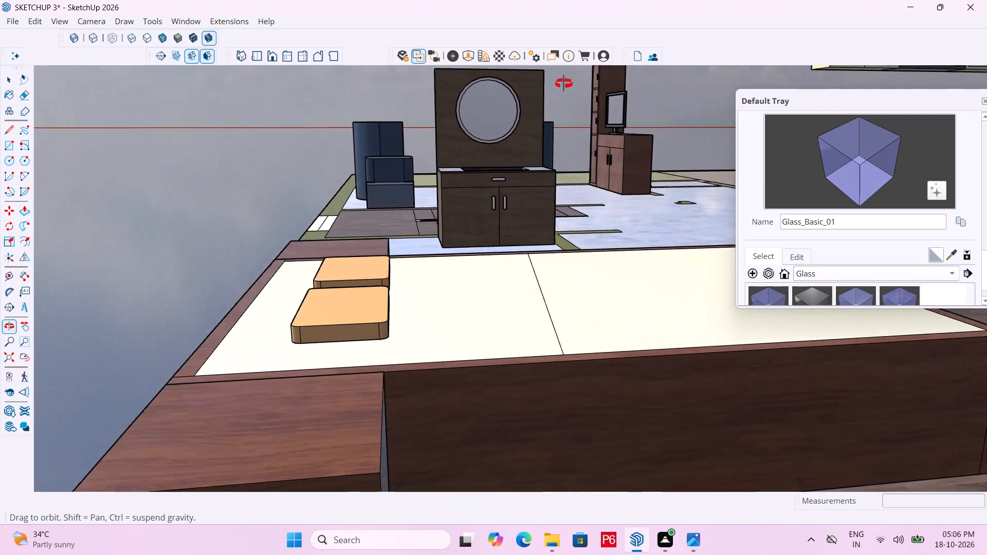
{"action": "middle_click_drag", "start_coordinate": [564, 84], "coordinate": [628, 185]}
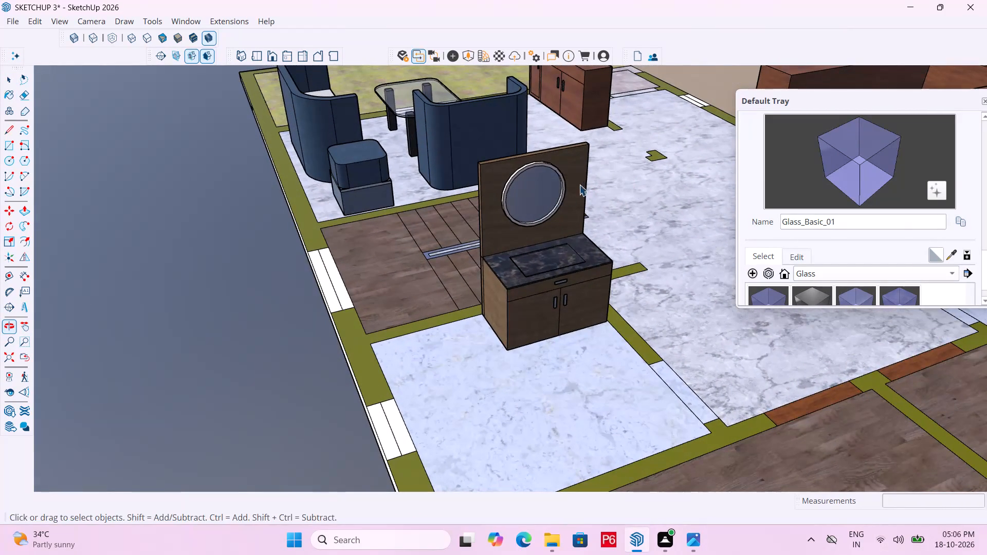
{"action": "scroll", "coordinate": [584, 182], "scroll_direction": "up", "scroll_amount": 1}
{"action": "middle_click_drag", "start_coordinate": [584, 182], "coordinate": [555, 164]}
{"action": "scroll", "coordinate": [489, 160], "scroll_direction": "up", "scroll_amount": 2}
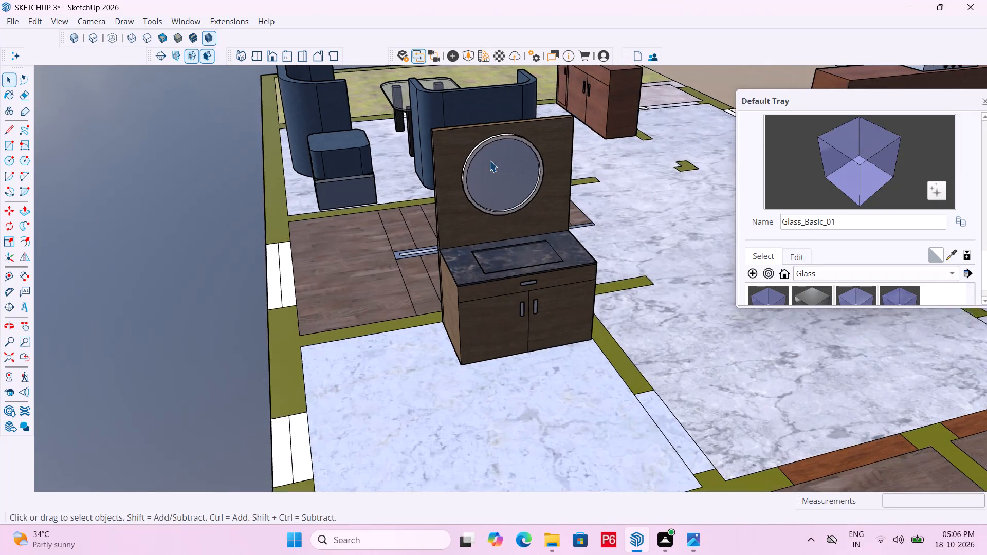
{"action": "scroll", "coordinate": [489, 160], "scroll_direction": "up", "scroll_amount": 10}
{"action": "left_click", "coordinate": [463, 157]}
{"action": "double_click", "coordinate": [466, 151]}
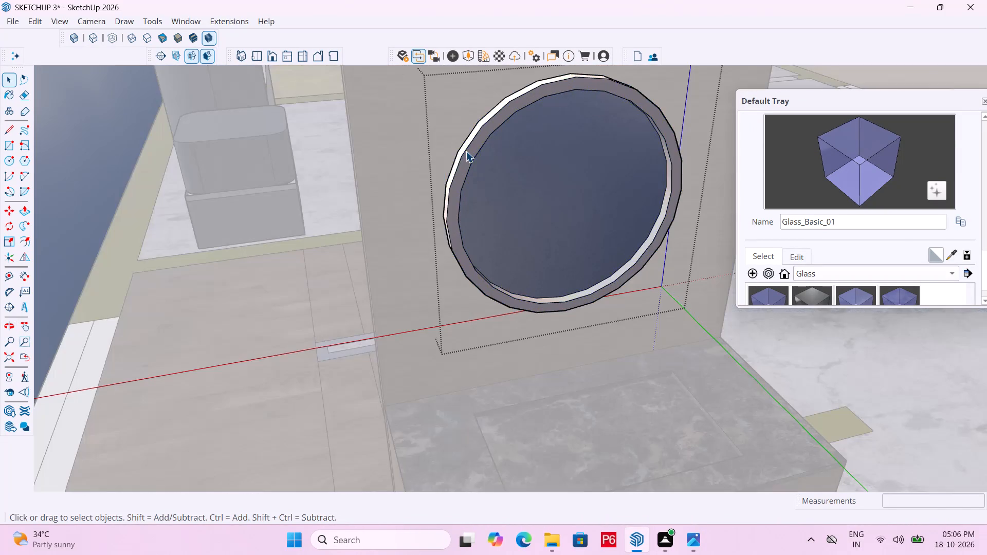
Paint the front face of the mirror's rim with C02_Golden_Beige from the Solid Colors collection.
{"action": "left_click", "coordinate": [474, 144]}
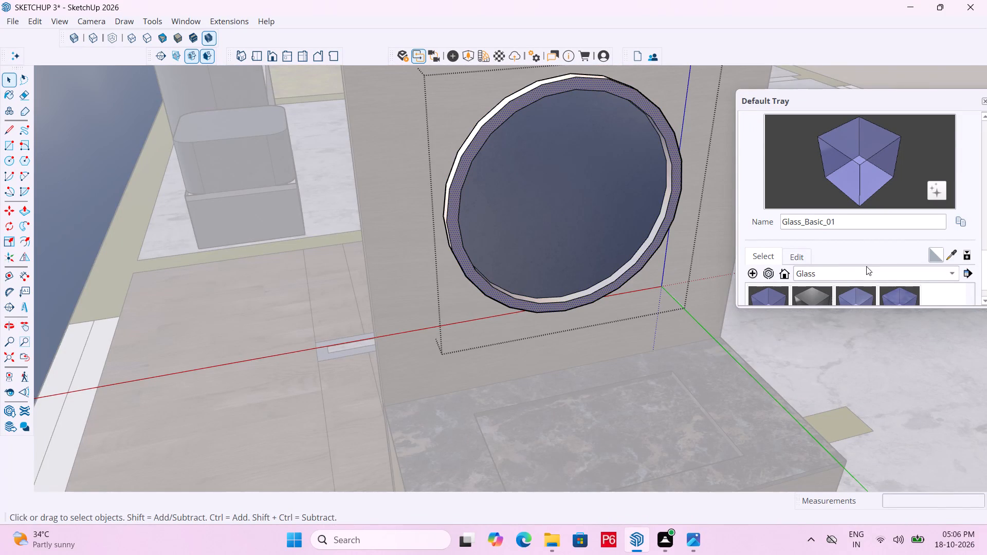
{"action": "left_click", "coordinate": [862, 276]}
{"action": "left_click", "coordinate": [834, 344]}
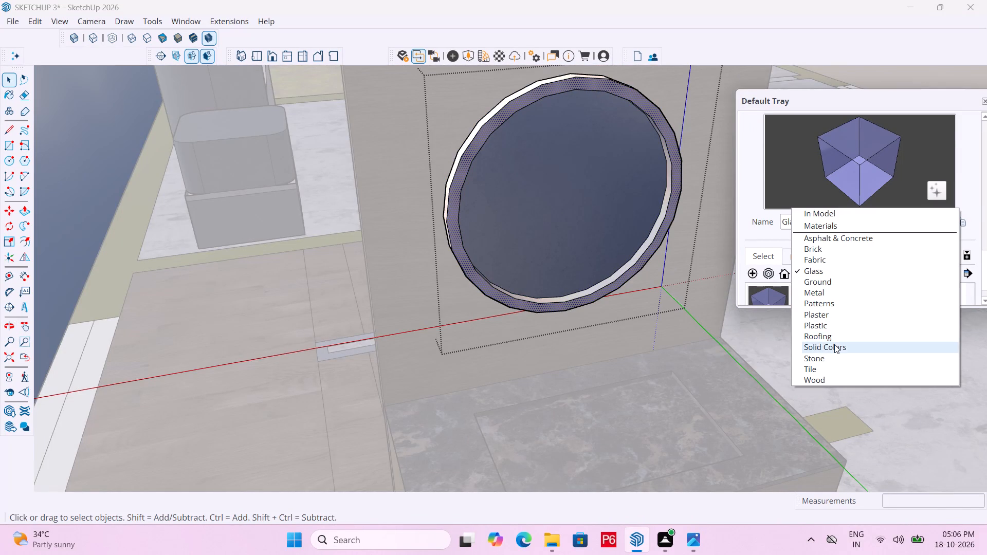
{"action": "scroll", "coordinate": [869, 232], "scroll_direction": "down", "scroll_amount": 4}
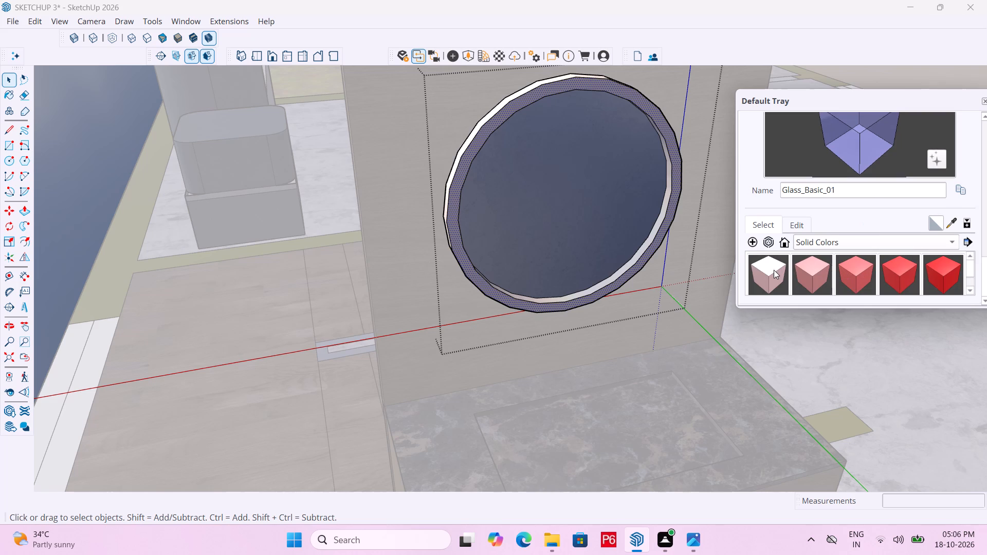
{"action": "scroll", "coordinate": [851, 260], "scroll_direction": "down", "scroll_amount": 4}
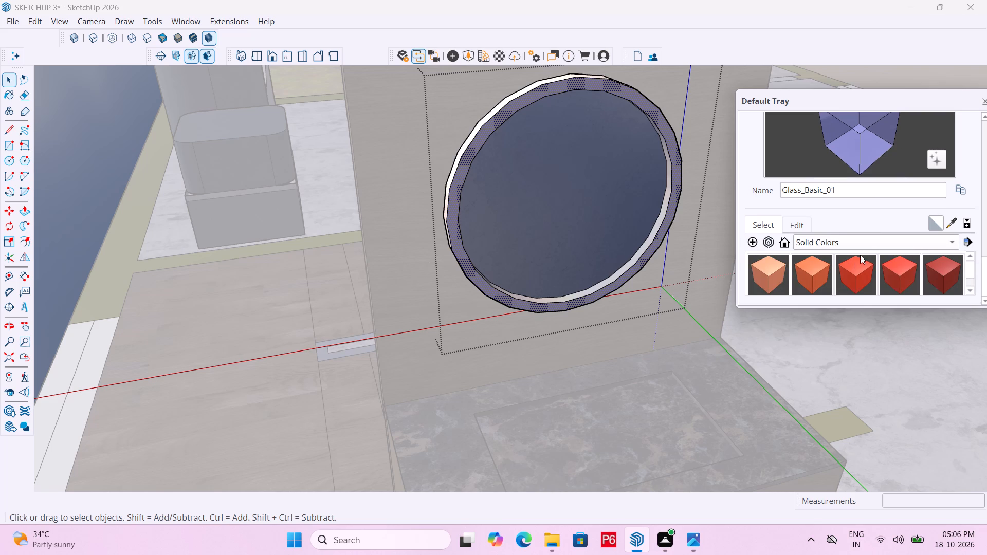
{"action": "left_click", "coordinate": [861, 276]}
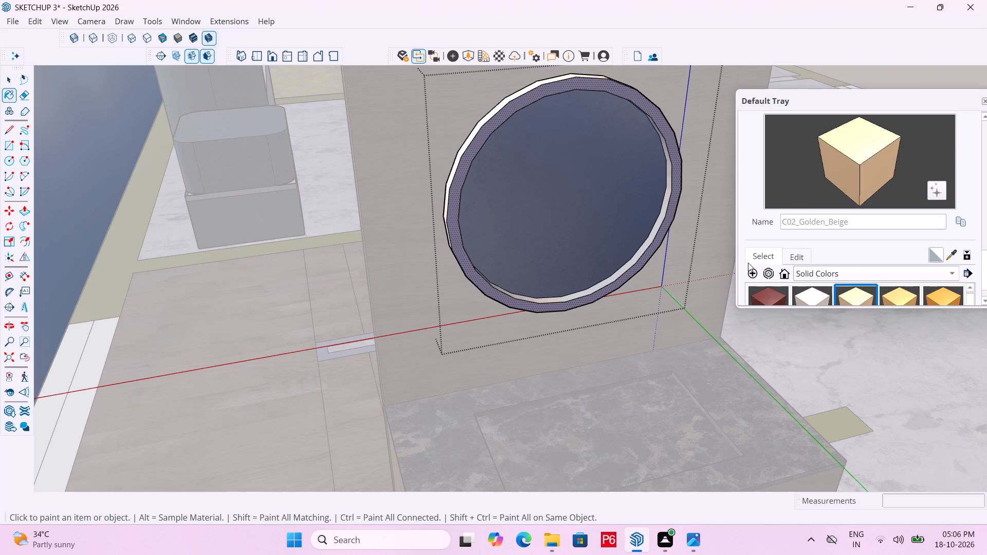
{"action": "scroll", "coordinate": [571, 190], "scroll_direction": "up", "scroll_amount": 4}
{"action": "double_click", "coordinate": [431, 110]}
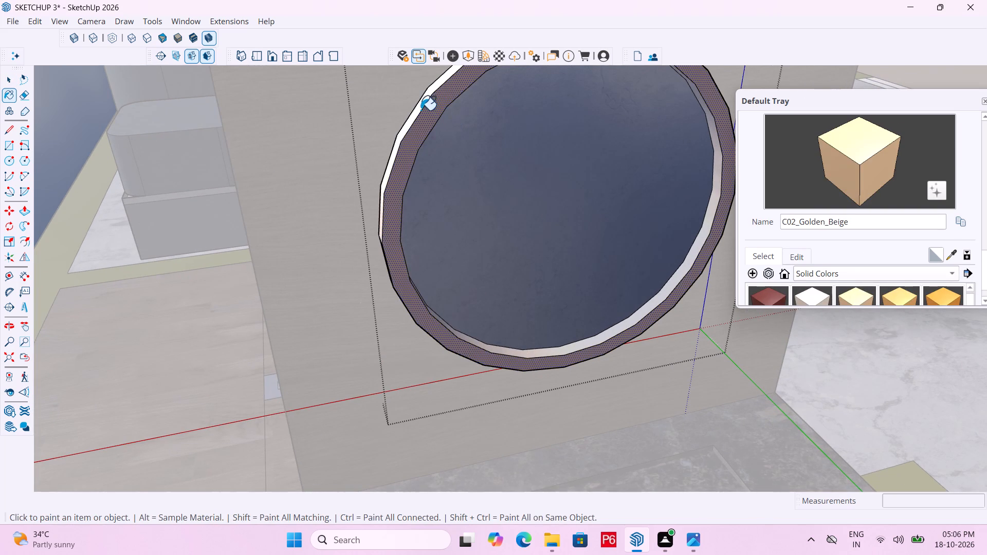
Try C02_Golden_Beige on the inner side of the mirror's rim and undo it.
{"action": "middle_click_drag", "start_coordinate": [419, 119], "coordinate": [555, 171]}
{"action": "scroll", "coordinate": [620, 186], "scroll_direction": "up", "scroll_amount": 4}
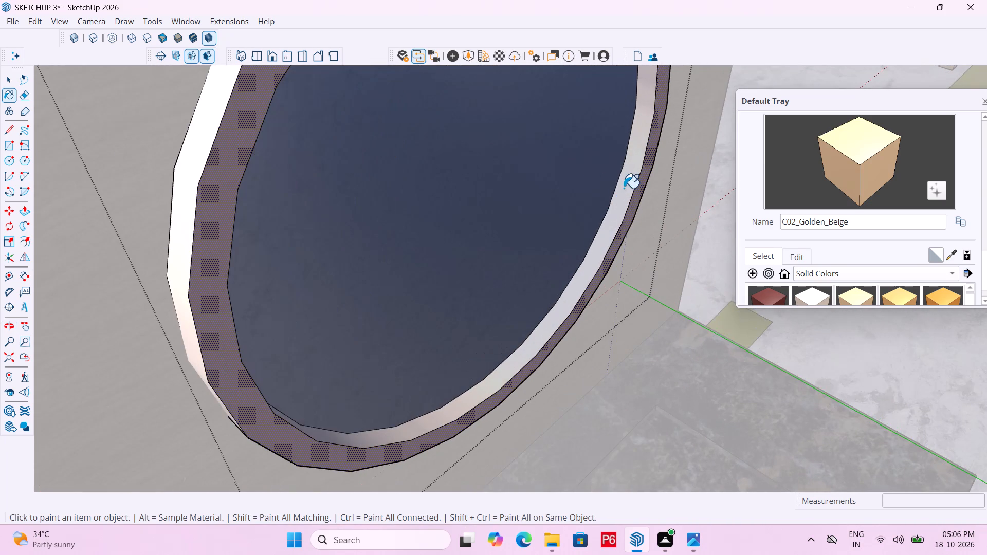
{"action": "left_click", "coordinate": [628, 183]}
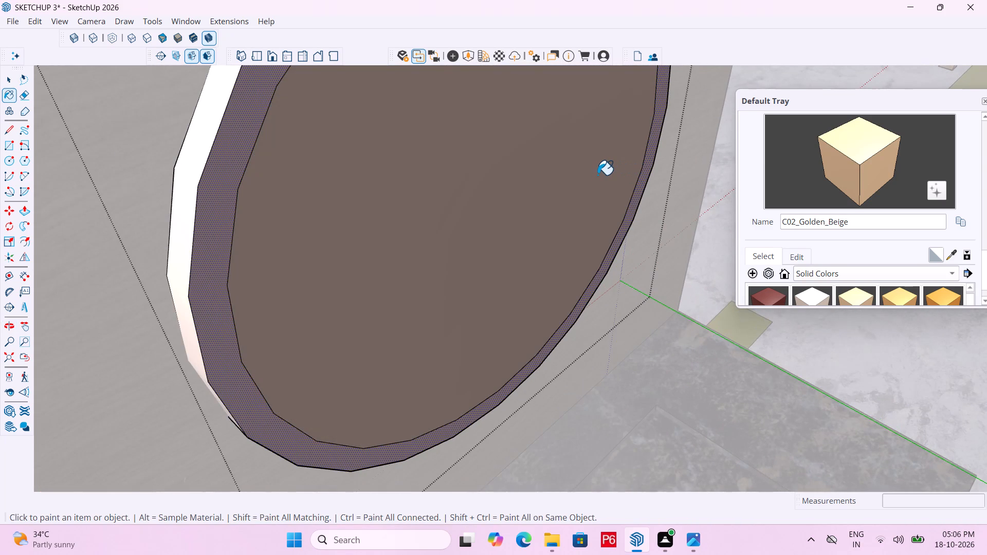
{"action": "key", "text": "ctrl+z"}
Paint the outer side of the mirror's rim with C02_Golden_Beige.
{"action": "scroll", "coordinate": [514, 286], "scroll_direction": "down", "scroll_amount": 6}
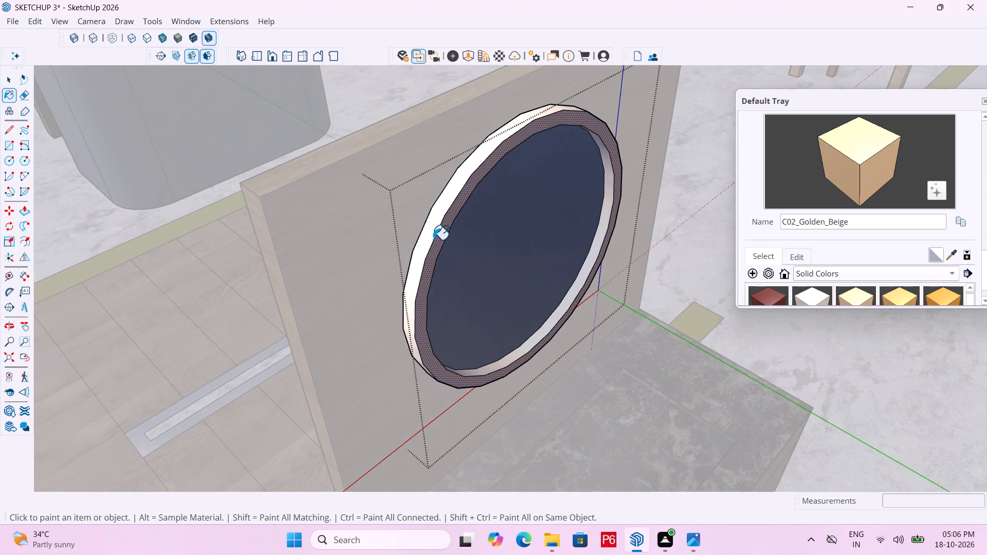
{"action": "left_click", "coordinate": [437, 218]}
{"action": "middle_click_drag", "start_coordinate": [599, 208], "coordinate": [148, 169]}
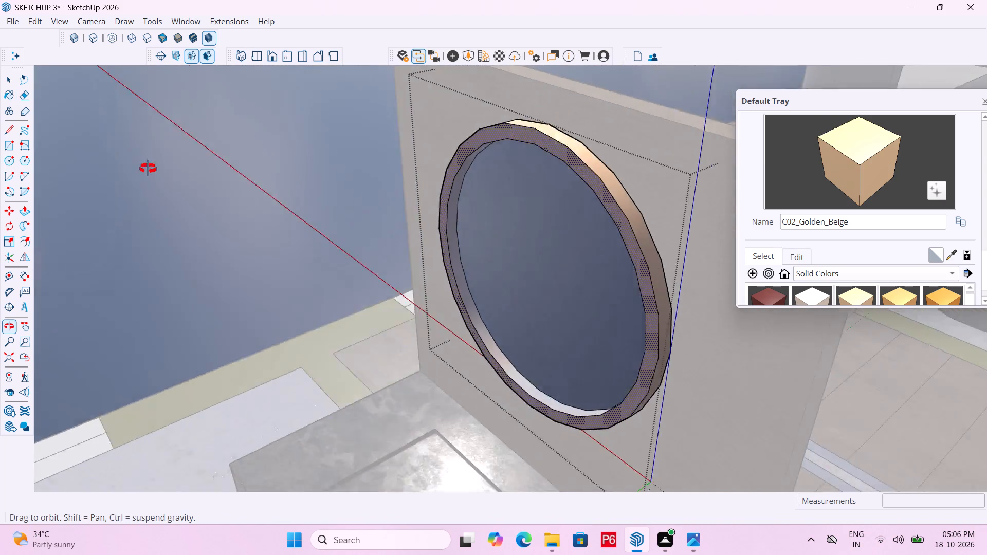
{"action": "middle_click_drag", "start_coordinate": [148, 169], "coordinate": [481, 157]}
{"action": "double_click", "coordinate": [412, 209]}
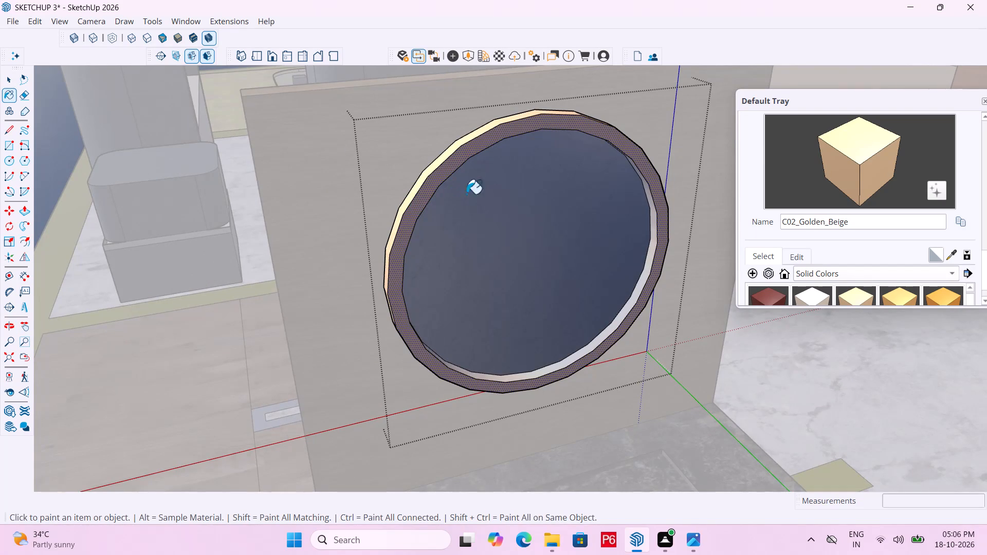
Paint the outer side and front face of the mirror's rim with C03_Honey_Glow from the Solid Colors collection.
{"action": "scroll", "coordinate": [858, 265], "scroll_direction": "down", "scroll_amount": 1}
{"action": "left_click", "coordinate": [910, 270]}
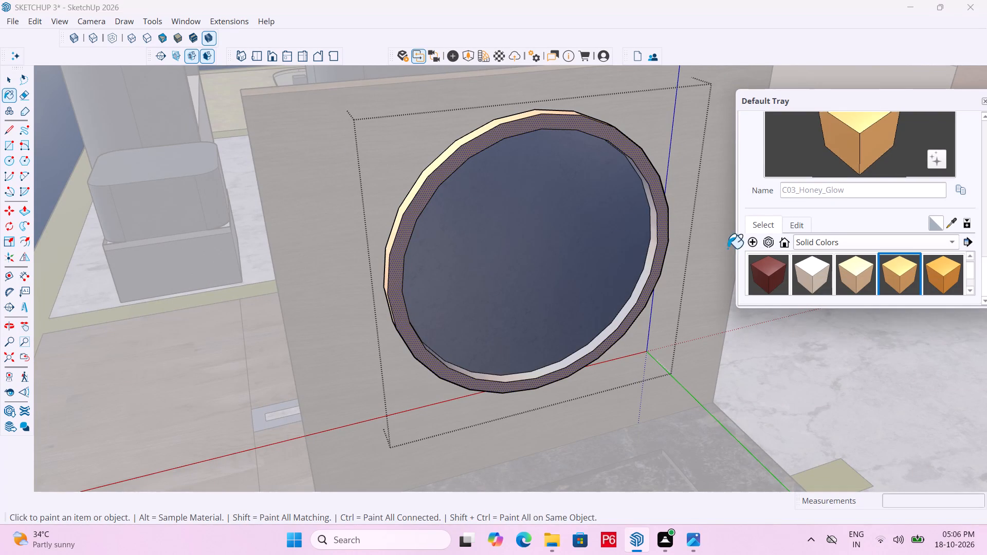
{"action": "left_click", "coordinate": [444, 156]}
{"action": "left_click", "coordinate": [454, 158]}
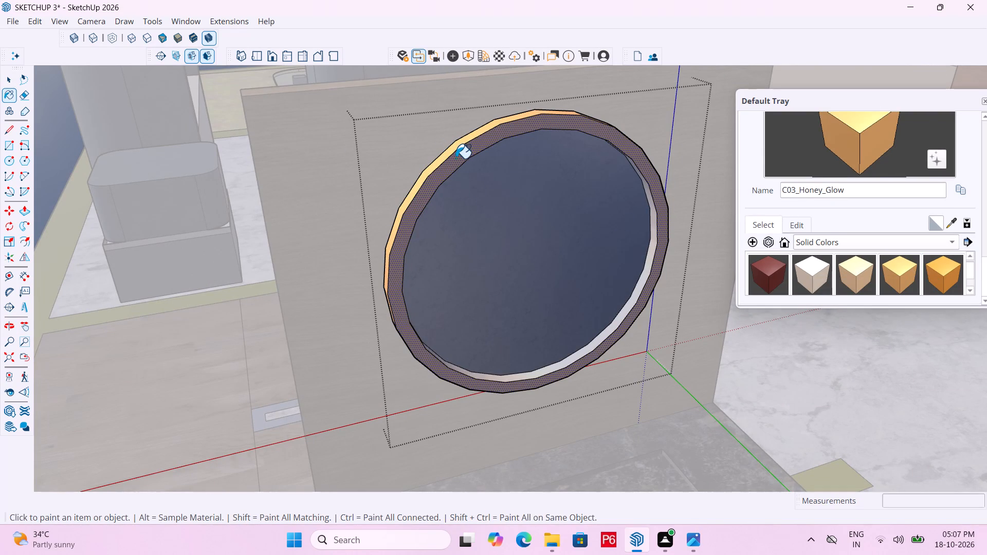
{"action": "middle_click_drag", "start_coordinate": [599, 152], "coordinate": [408, 105]}
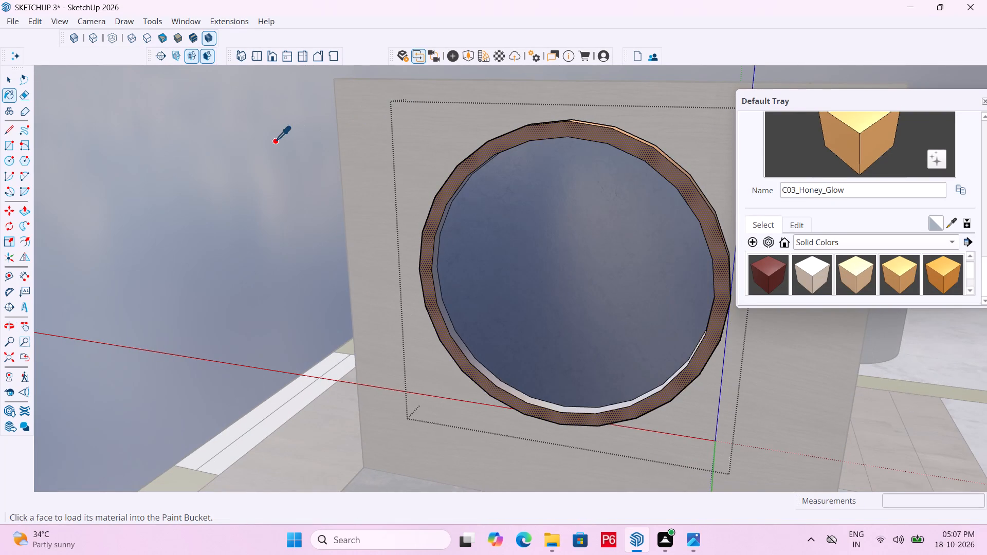
Close the mirror group and save the model.
{"action": "key", "text": "space"}
{"action": "double_click", "coordinate": [277, 140]}
{"action": "scroll", "coordinate": [348, 119], "scroll_direction": "down", "scroll_amount": 9}
{"action": "middle_click_drag", "start_coordinate": [376, 165], "coordinate": [461, 178]}
{"action": "key", "text": "ctrl+d"}
{"action": "key", "text": "ctrl+d"}
{"action": "key", "text": "ctrl+s"}
{"action": "key", "text": "ctrl+s"}
{"action": "key", "text": "ctrl+s"}
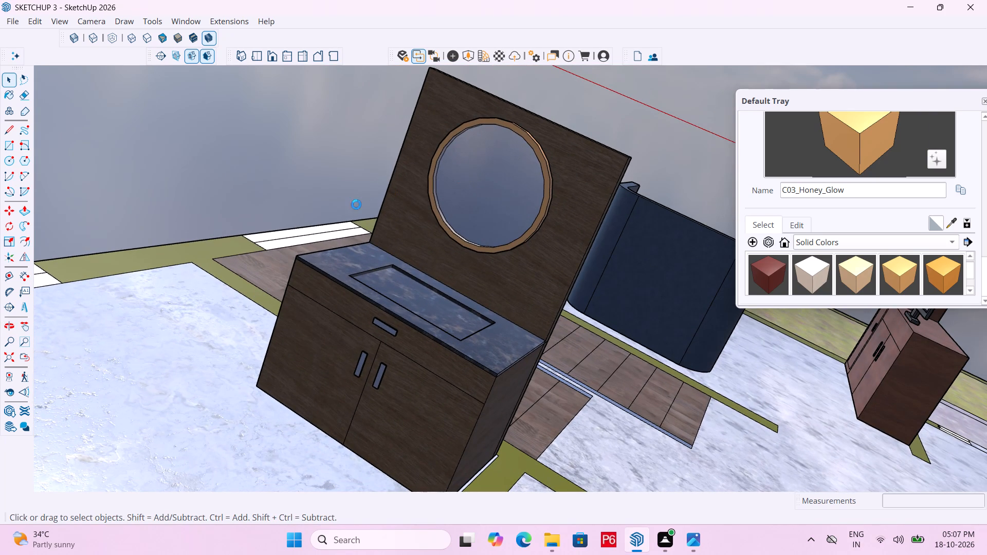
Open the cabinet group and push the floor of the marble top's rectangular recess 7/8" deeper.
{"action": "middle_click_drag", "start_coordinate": [320, 224], "coordinate": [299, 262]}
{"action": "middle_click_drag", "start_coordinate": [383, 252], "coordinate": [530, 204]}
{"action": "scroll", "coordinate": [384, 252], "scroll_direction": "down", "scroll_amount": 1}
{"action": "scroll", "coordinate": [338, 226], "scroll_direction": "down", "scroll_amount": 2}
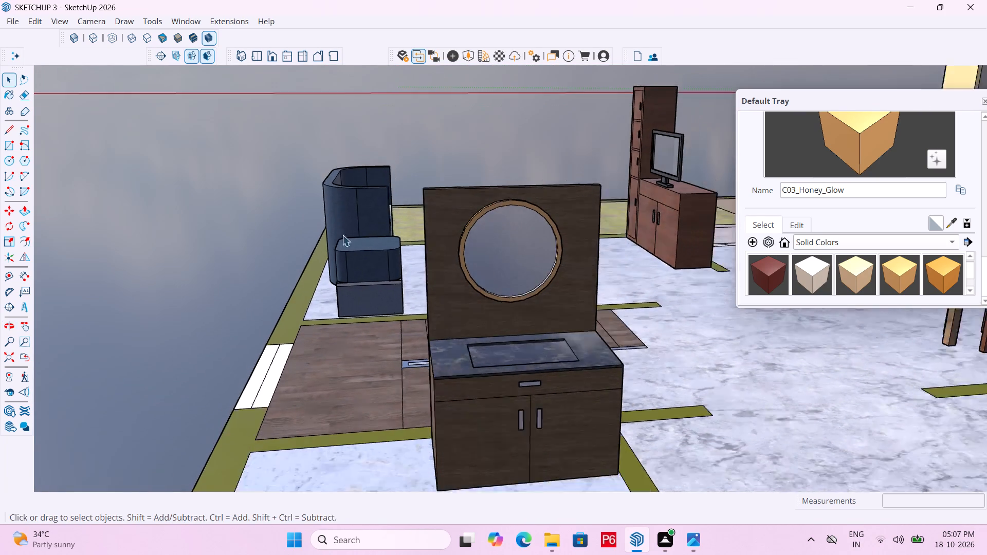
{"action": "scroll", "coordinate": [342, 235], "scroll_direction": "down", "scroll_amount": 3}
{"action": "middle_click_drag", "start_coordinate": [364, 295], "coordinate": [426, 370]}
{"action": "scroll", "coordinate": [554, 394], "scroll_direction": "up", "scroll_amount": 16}
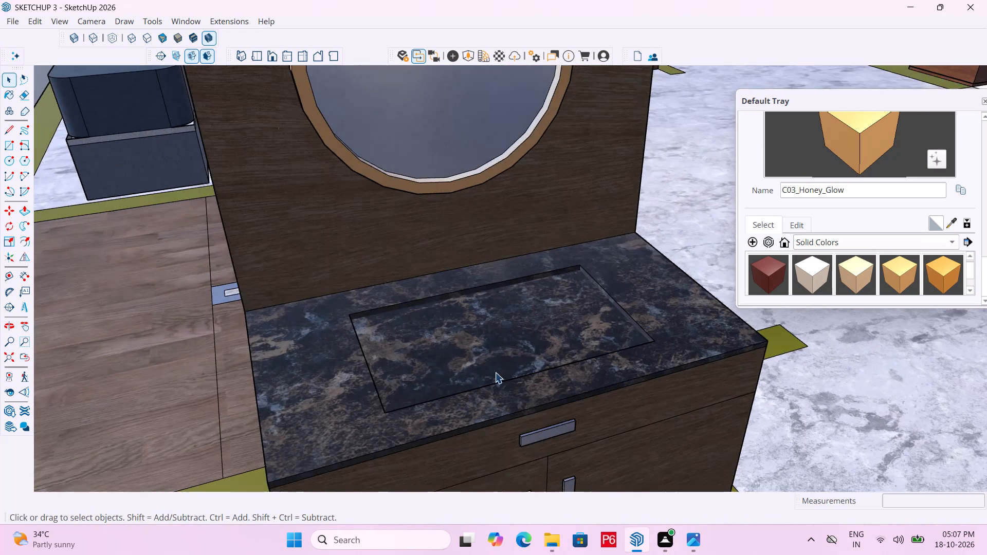
{"action": "middle_click_drag", "start_coordinate": [506, 348], "coordinate": [437, 345]}
{"action": "scroll", "coordinate": [437, 345], "scroll_direction": "up", "scroll_amount": 4}
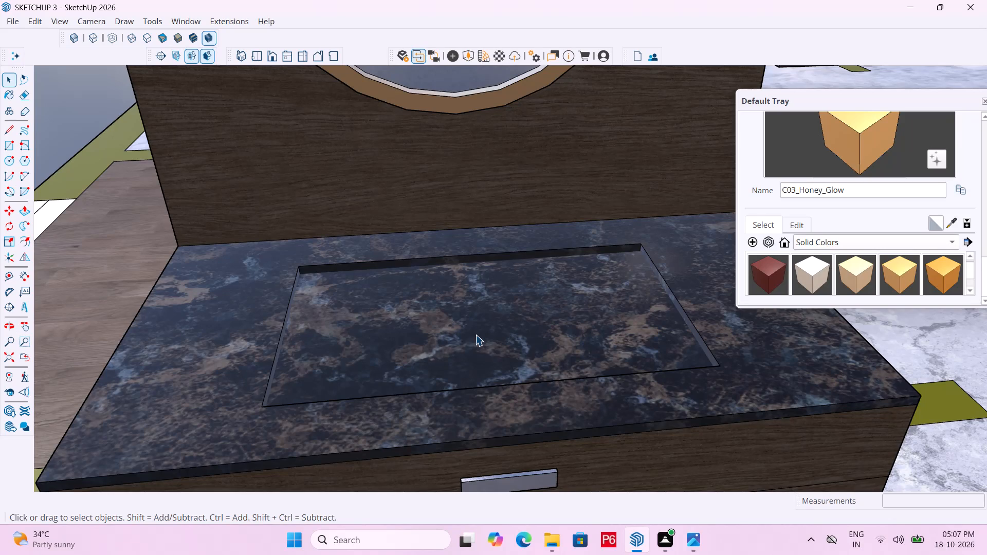
{"action": "left_click", "coordinate": [488, 328]}
{"action": "double_click", "coordinate": [488, 328]}
{"action": "left_click", "coordinate": [469, 320]}
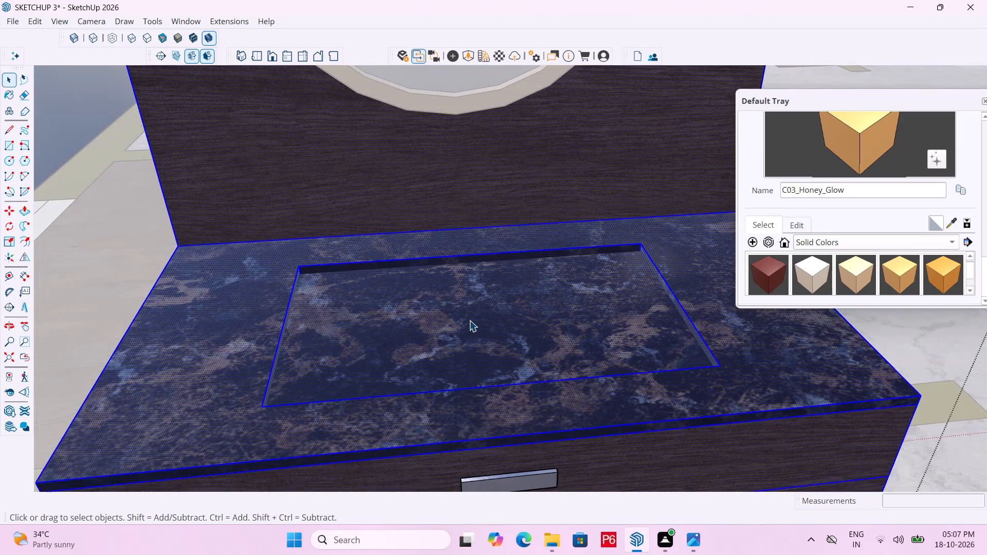
{"action": "key", "text": "p"}
{"action": "left_click", "coordinate": [469, 320]}
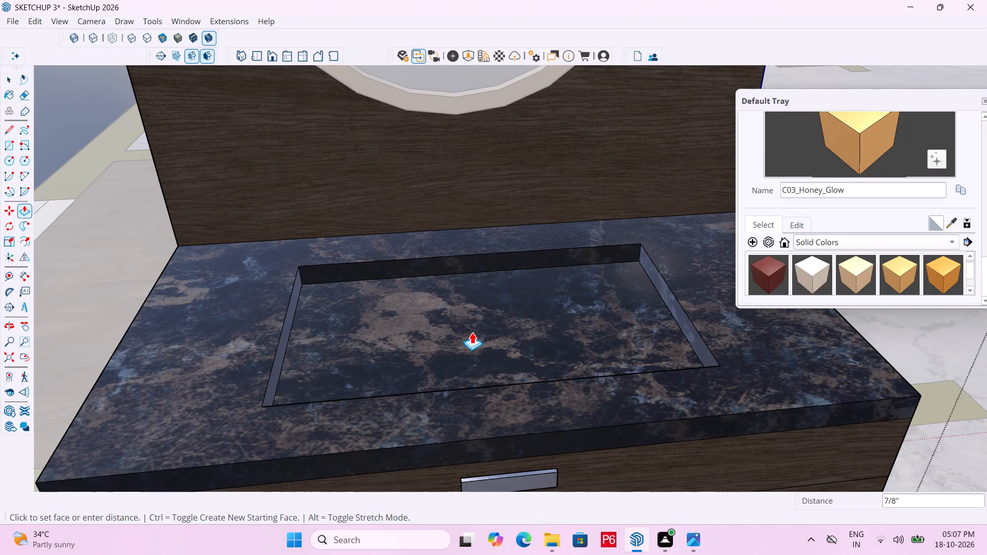
{"action": "left_click", "coordinate": [472, 332]}
{"action": "middle_click_drag", "start_coordinate": [429, 324], "coordinate": [451, 353]}
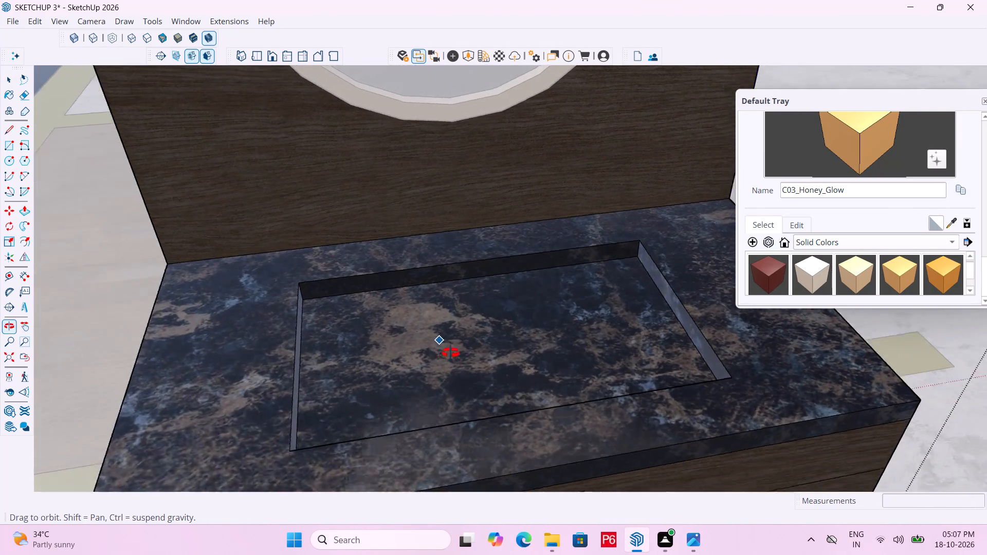
{"action": "middle_click_drag", "start_coordinate": [451, 353], "coordinate": [505, 365]}
{"action": "left_click", "coordinate": [520, 351]}
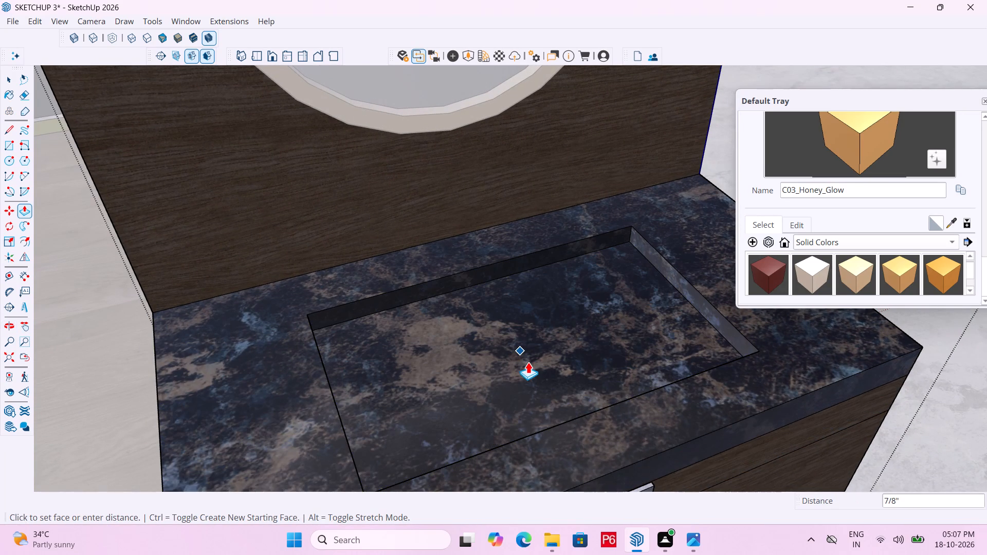
{"action": "key", "text": "Escape"}
{"action": "middle_click_drag", "start_coordinate": [534, 347], "coordinate": [404, 247]}
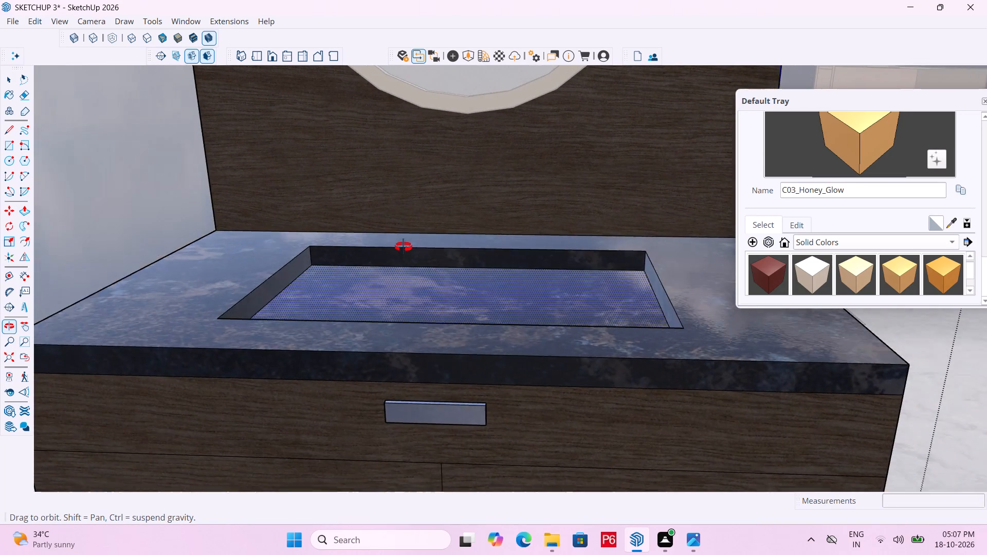
{"action": "middle_click_drag", "start_coordinate": [404, 247], "coordinate": [376, 351]}
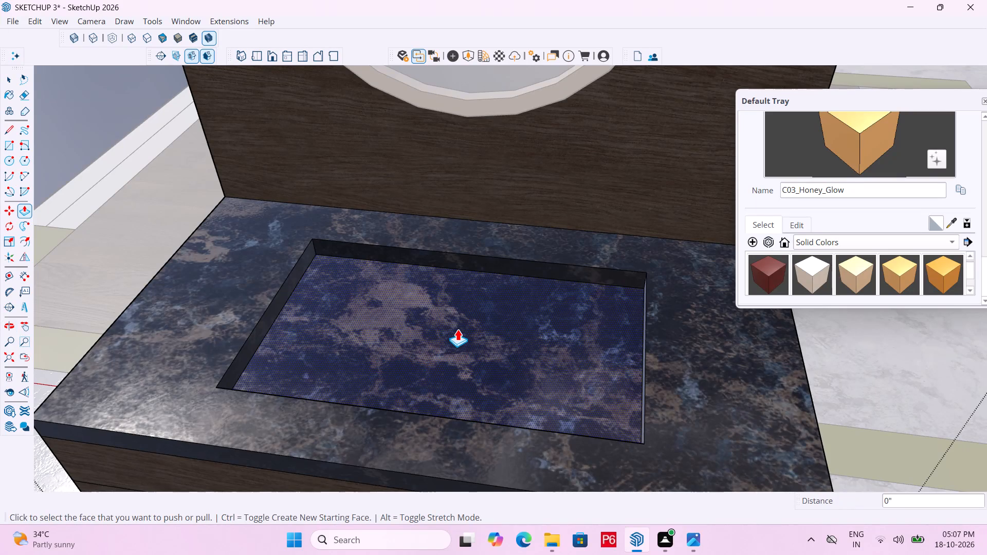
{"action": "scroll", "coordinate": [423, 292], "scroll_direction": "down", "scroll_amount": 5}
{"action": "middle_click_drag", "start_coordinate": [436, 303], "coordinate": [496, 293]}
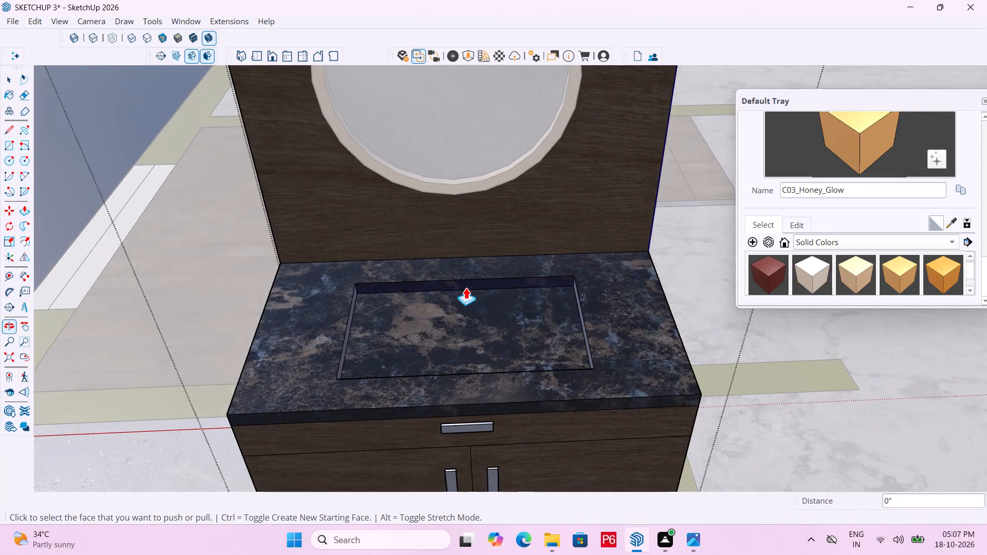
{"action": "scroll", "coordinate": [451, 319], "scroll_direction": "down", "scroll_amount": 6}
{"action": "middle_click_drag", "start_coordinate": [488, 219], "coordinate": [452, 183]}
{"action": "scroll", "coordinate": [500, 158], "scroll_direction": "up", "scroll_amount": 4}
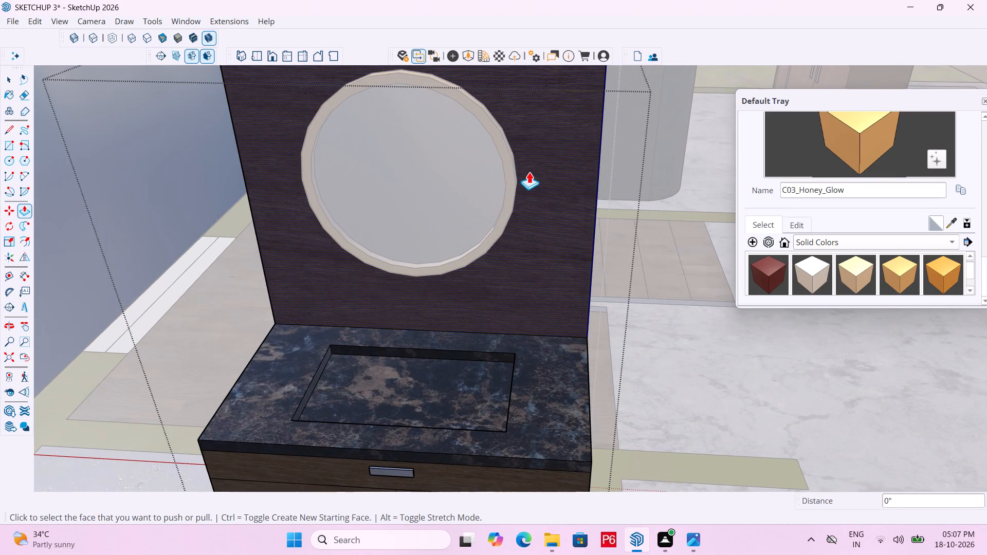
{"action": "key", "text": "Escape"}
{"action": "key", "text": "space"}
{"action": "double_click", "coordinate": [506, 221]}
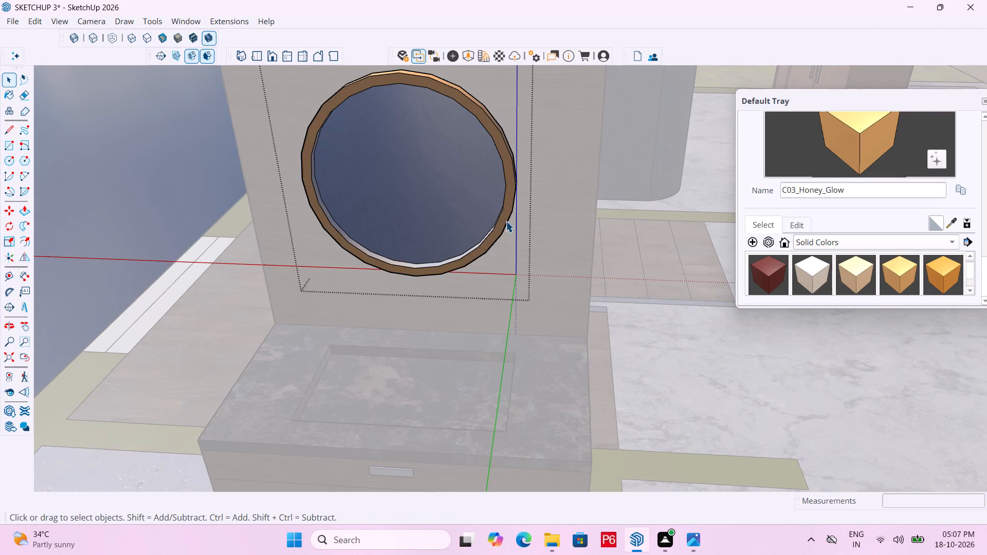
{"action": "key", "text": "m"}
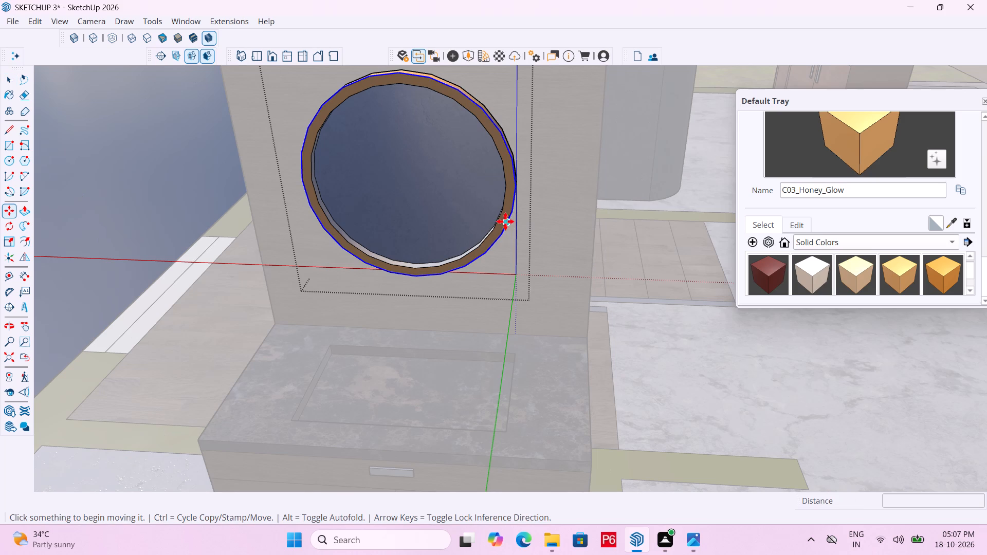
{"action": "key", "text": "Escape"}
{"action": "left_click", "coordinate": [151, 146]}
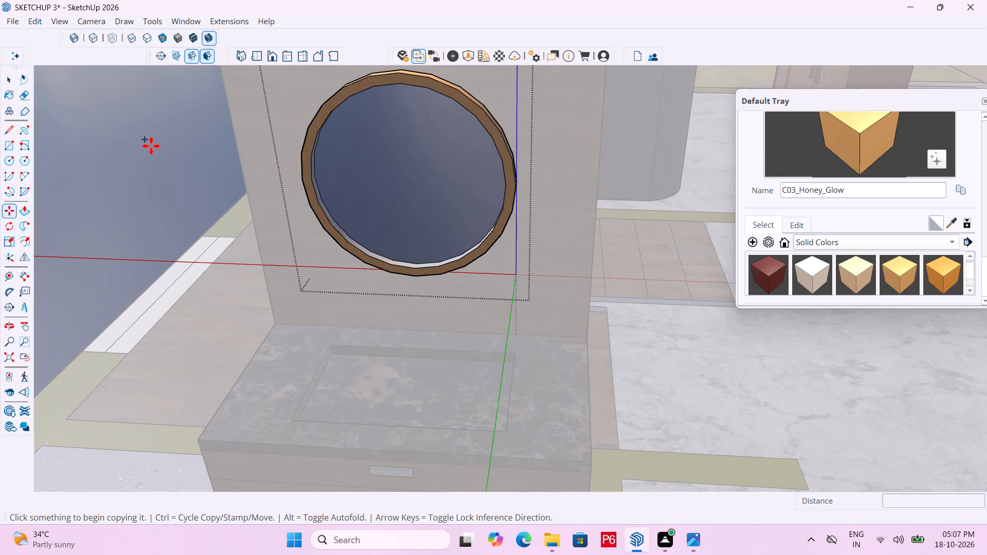
Save the model and close the mirror group.
{"action": "key", "text": "ctrl+s"}
{"action": "key", "text": "space"}
{"action": "double_click", "coordinate": [151, 146]}
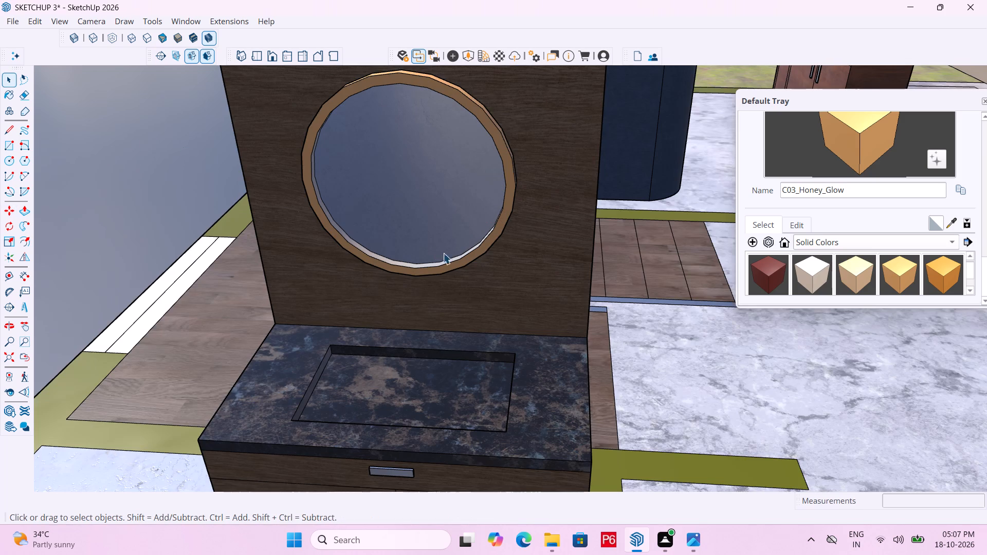
Move the round mirror up the wooden backboard by about 7 13/16".
{"action": "left_click", "coordinate": [450, 259]}
{"action": "middle_click_drag", "start_coordinate": [529, 271], "coordinate": [276, 274]}
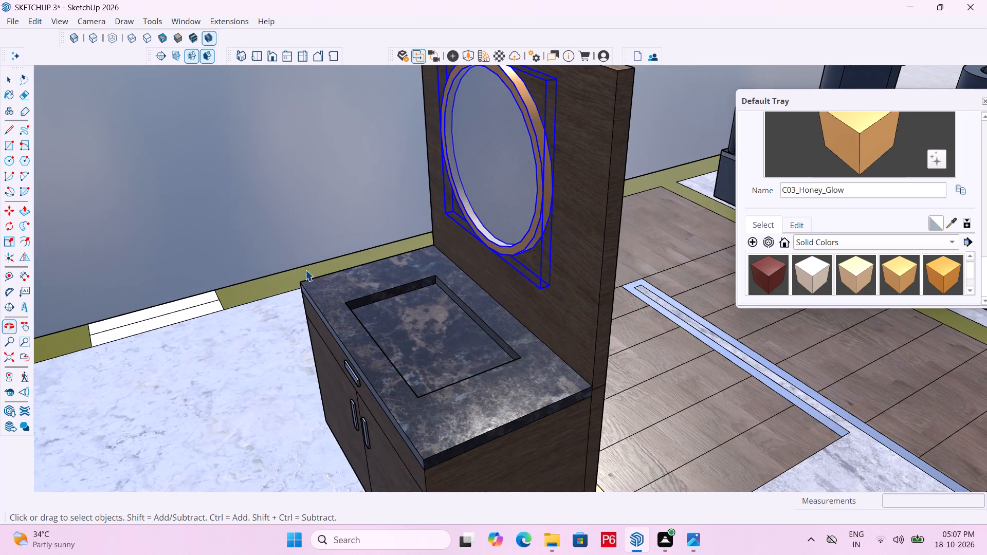
{"action": "key", "text": "m"}
{"action": "double_click", "coordinate": [555, 285]}
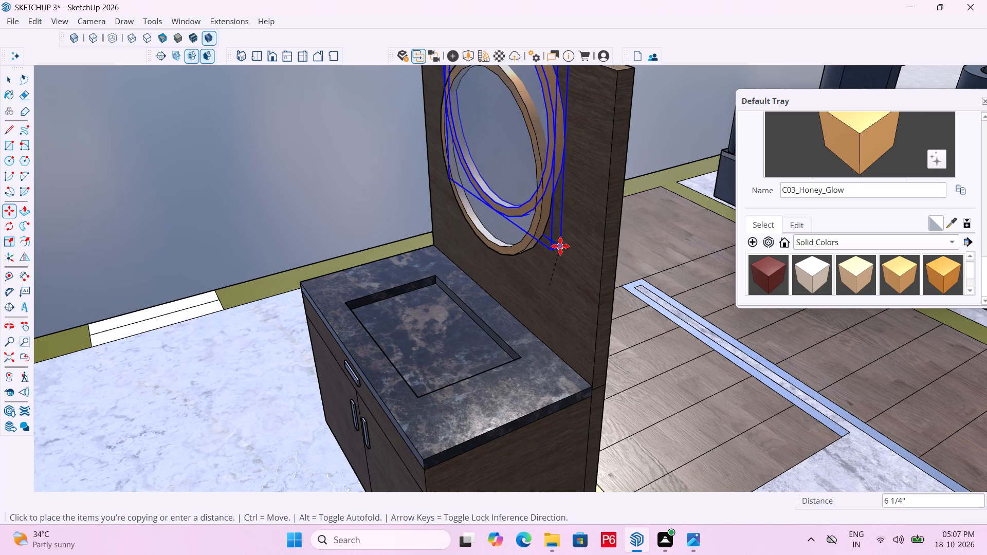
{"action": "scroll", "coordinate": [558, 247], "scroll_direction": "down", "scroll_amount": 1}
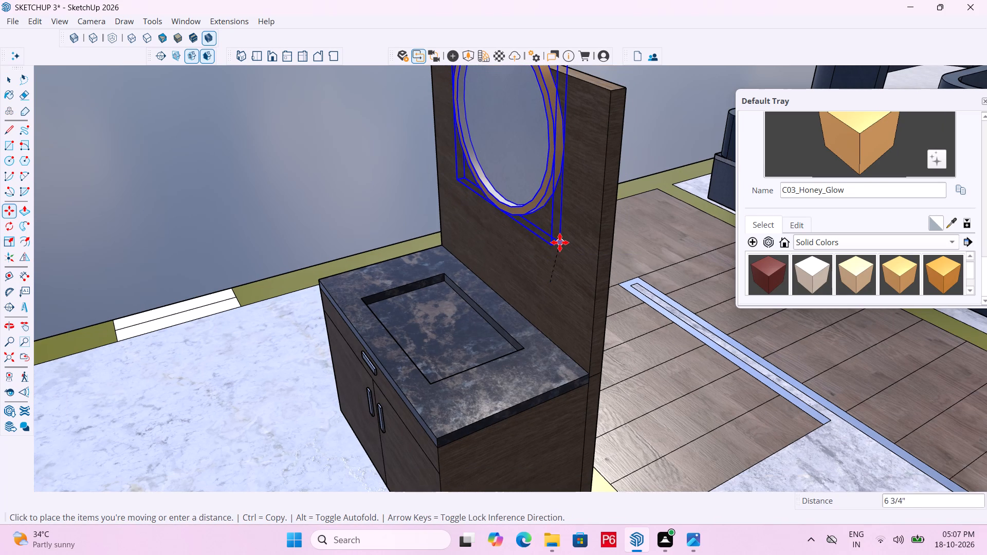
{"action": "middle_click_drag", "start_coordinate": [560, 243], "coordinate": [551, 296]}
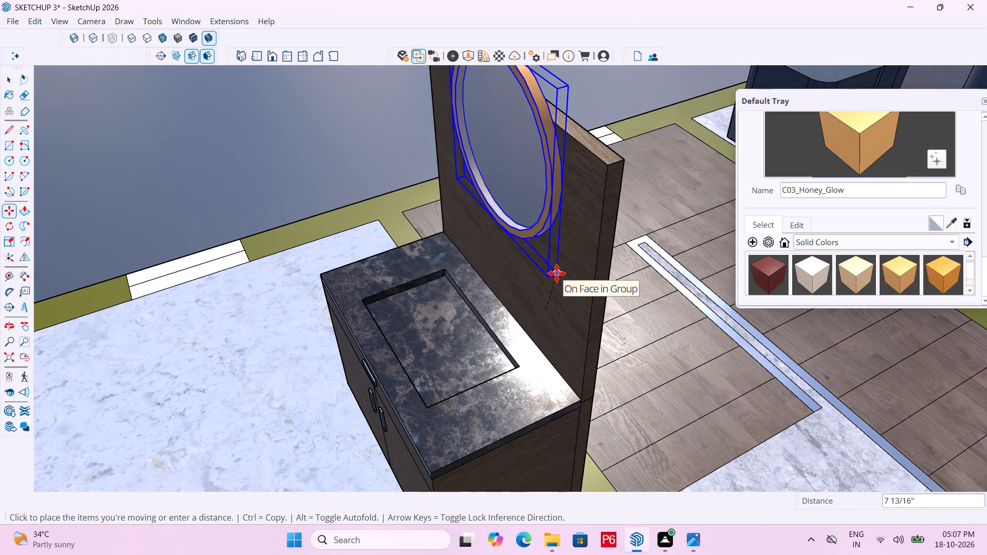
{"action": "left_click", "coordinate": [557, 273]}
Open the cabinet group, raise the backboard's top face by about 3 7/8", and save the model.
{"action": "middle_click_drag", "start_coordinate": [524, 275], "coordinate": [716, 207]}
{"action": "scroll", "coordinate": [467, 246], "scroll_direction": "down", "scroll_amount": 4}
{"action": "middle_click_drag", "start_coordinate": [531, 108], "coordinate": [383, 201]}
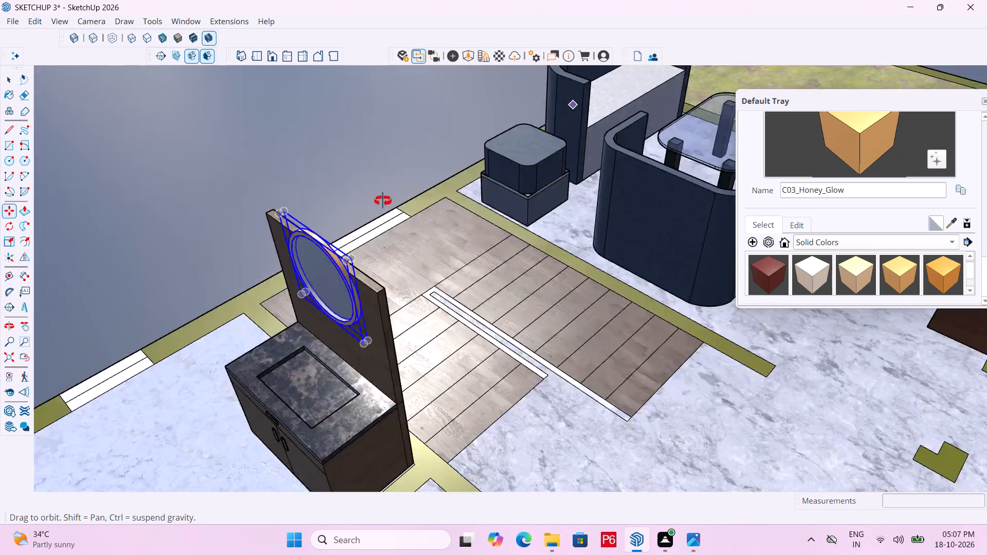
{"action": "middle_click_drag", "start_coordinate": [383, 201], "coordinate": [403, 214]}
{"action": "scroll", "coordinate": [295, 321], "scroll_direction": "up", "scroll_amount": 5}
{"action": "key", "text": "space"}
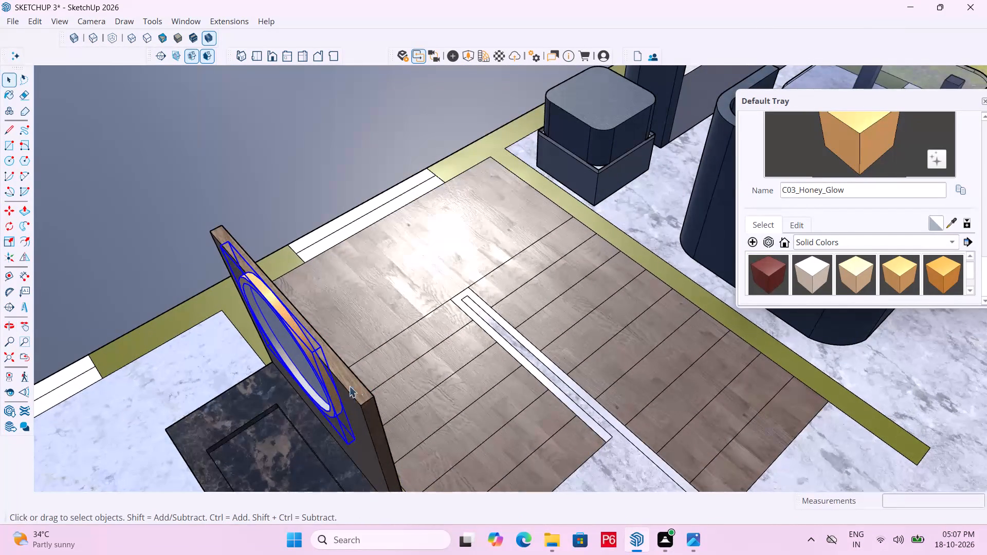
{"action": "left_click", "coordinate": [349, 385]}
{"action": "left_click", "coordinate": [348, 383]}
{"action": "double_click", "coordinate": [347, 380]}
{"action": "left_click", "coordinate": [341, 368]}
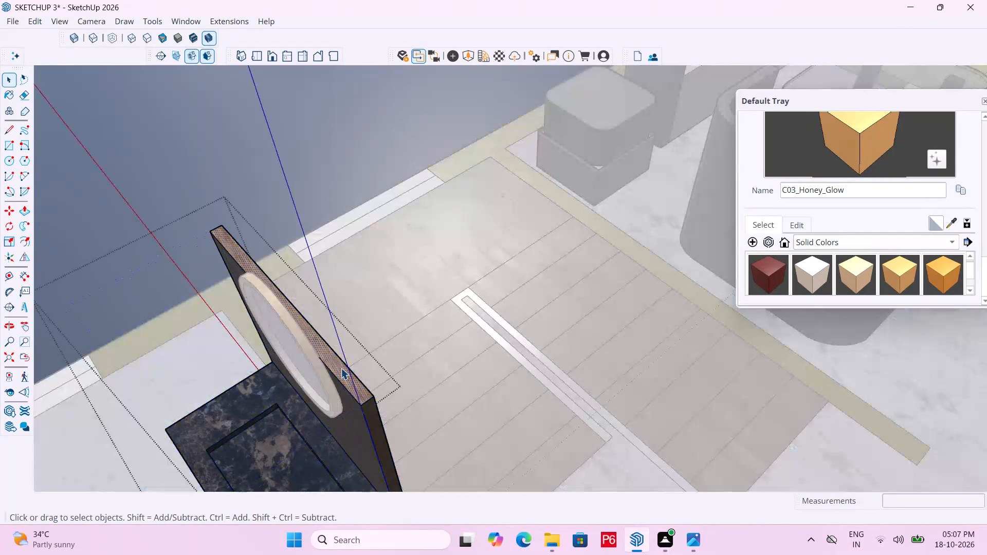
{"action": "key", "text": "p"}
{"action": "left_click", "coordinate": [341, 372]}
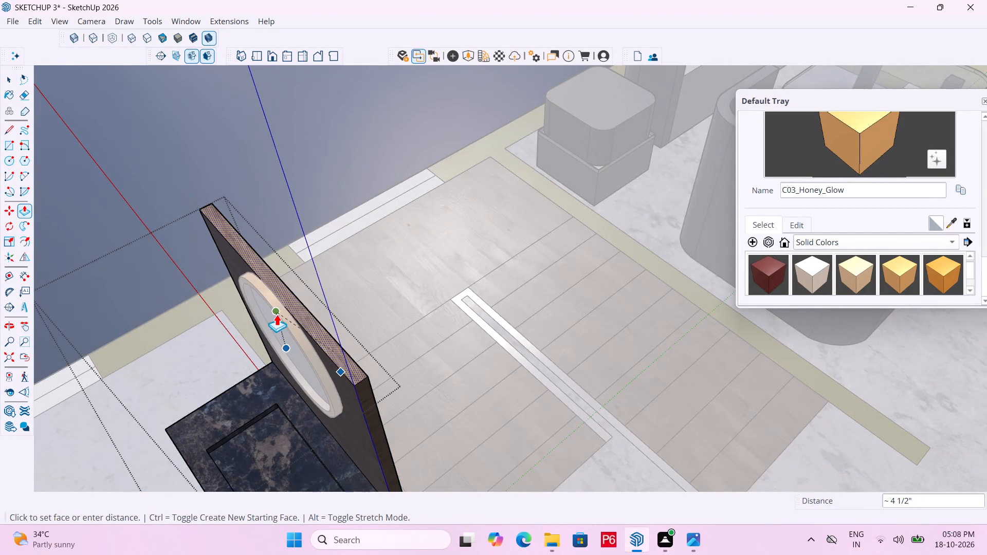
{"action": "left_click", "coordinate": [272, 296]}
{"action": "middle_click_drag", "start_coordinate": [293, 261], "coordinate": [479, 183]}
{"action": "scroll", "coordinate": [426, 218], "scroll_direction": "down", "scroll_amount": 4}
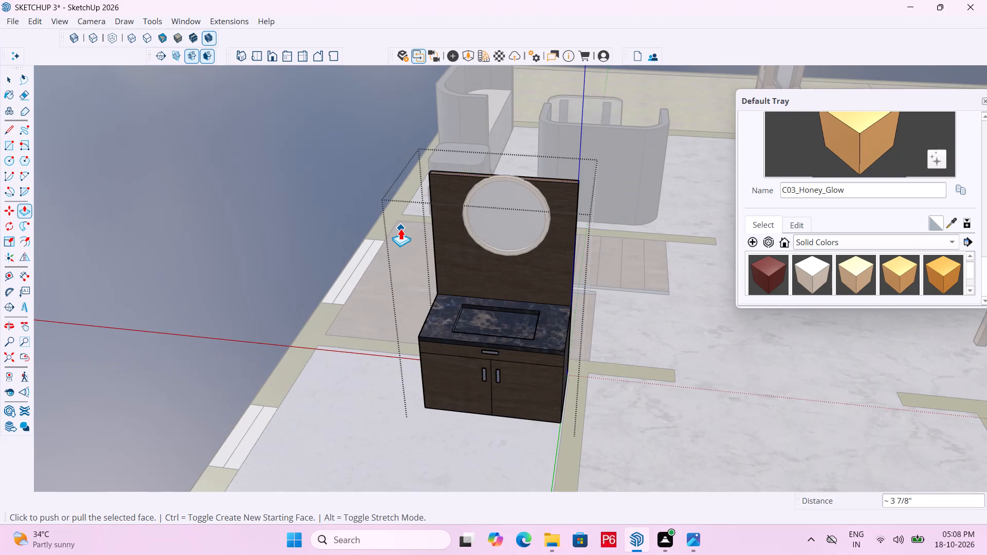
{"action": "key", "text": "ctrl+s"}
{"action": "key", "text": "ctrl+s"}
Raise the backboard's top face a further 5 13/16" above the mirror.
{"action": "middle_click_drag", "start_coordinate": [412, 231], "coordinate": [525, 246]}
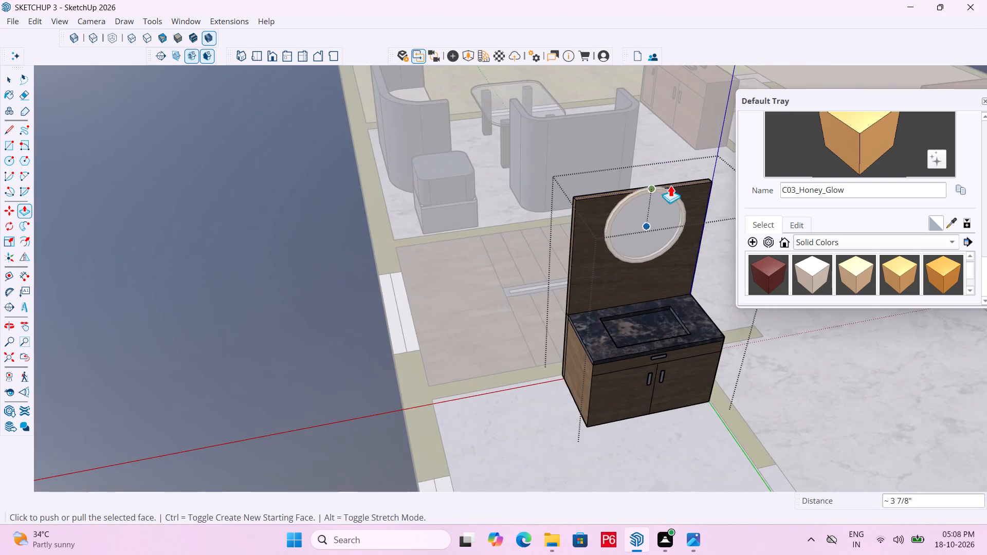
{"action": "scroll", "coordinate": [681, 176], "scroll_direction": "up", "scroll_amount": 7}
{"action": "key", "text": "space"}
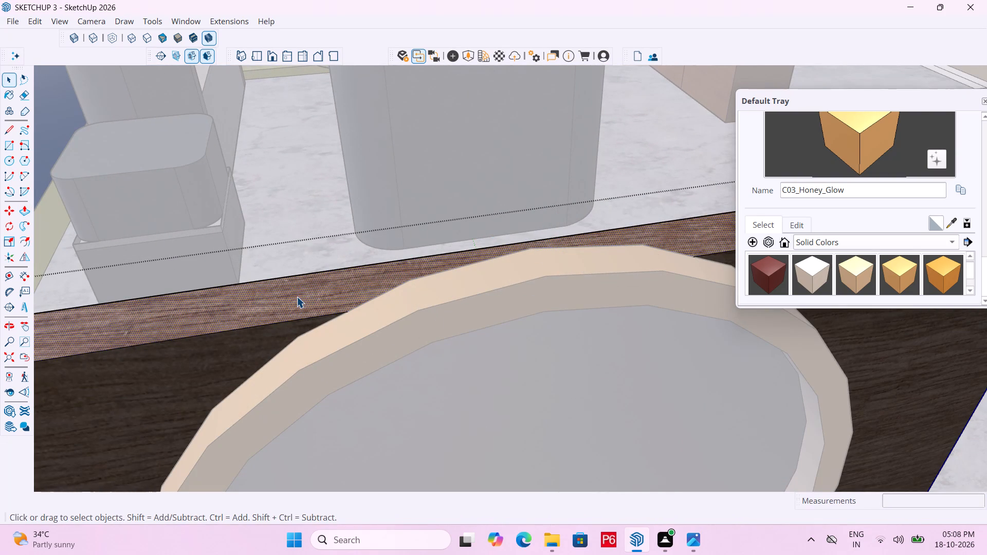
{"action": "left_click", "coordinate": [297, 297]}
{"action": "triple_click", "coordinate": [297, 297]}
{"action": "left_click", "coordinate": [260, 295]}
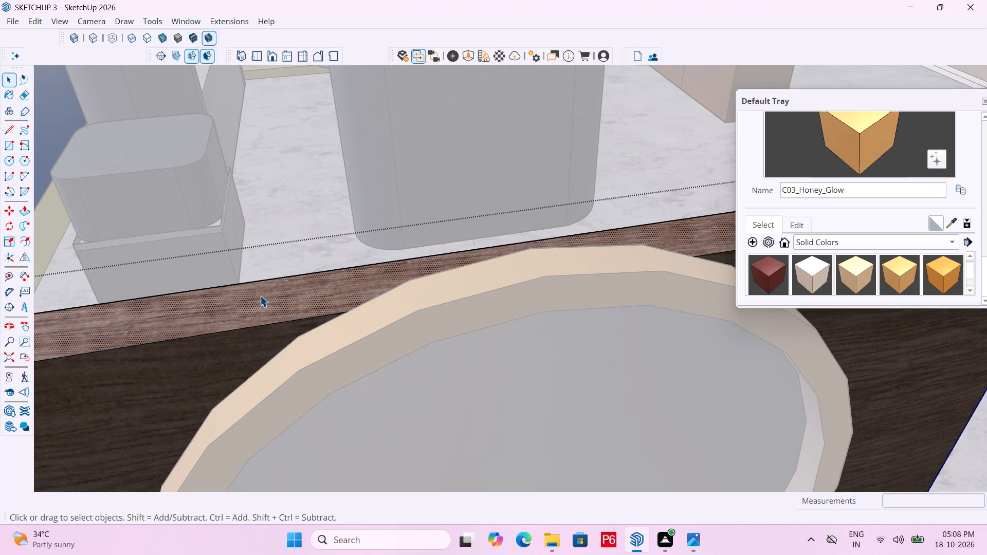
{"action": "left_click", "coordinate": [260, 295]}
{"action": "key", "text": "p"}
{"action": "left_click", "coordinate": [273, 296]}
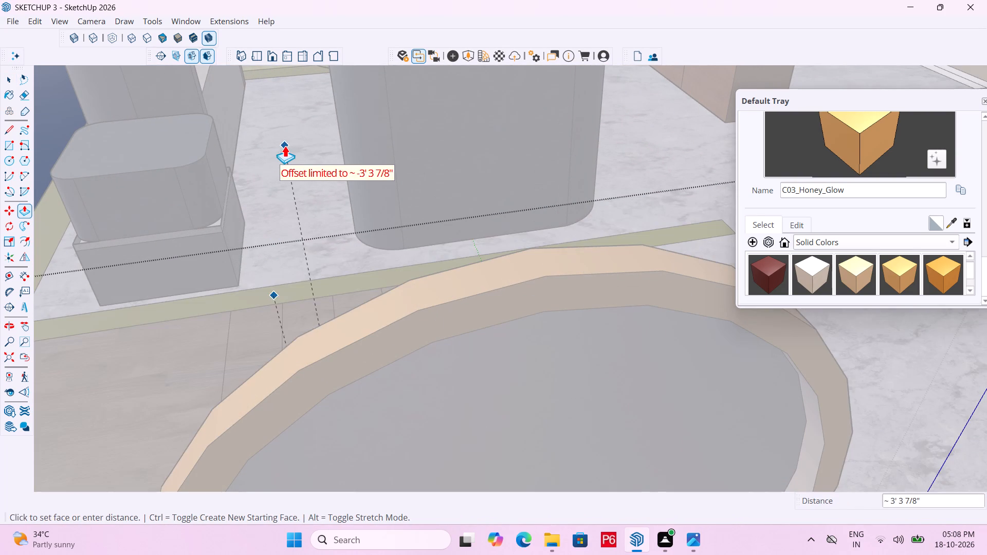
{"action": "scroll", "coordinate": [312, 136], "scroll_direction": "down", "scroll_amount": 7}
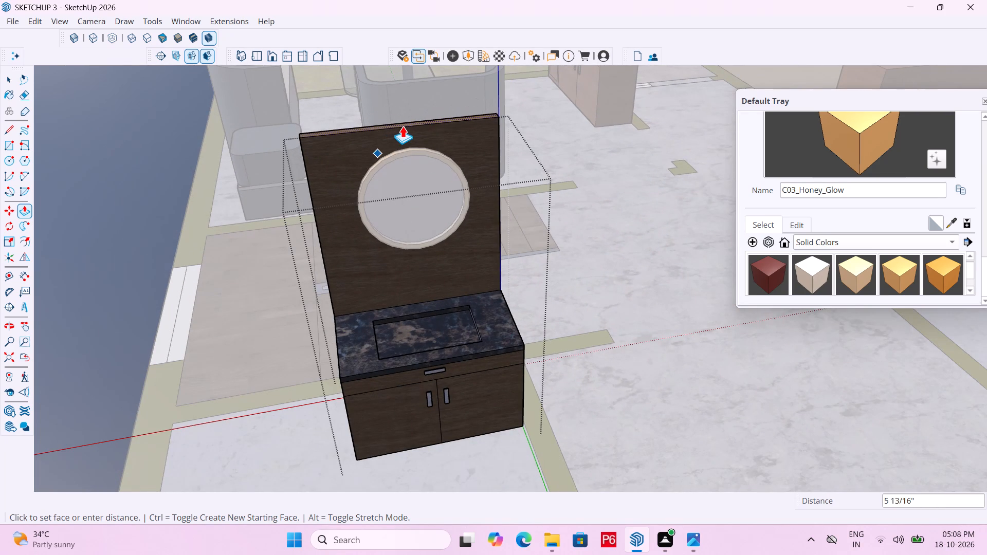
{"action": "left_click", "coordinate": [404, 126]}
Save the model and close the cabinet group.
{"action": "middle_click_drag", "start_coordinate": [322, 230], "coordinate": [275, 228]}
{"action": "key", "text": "ctrl+s"}
{"action": "key", "text": "ctrl+s"}
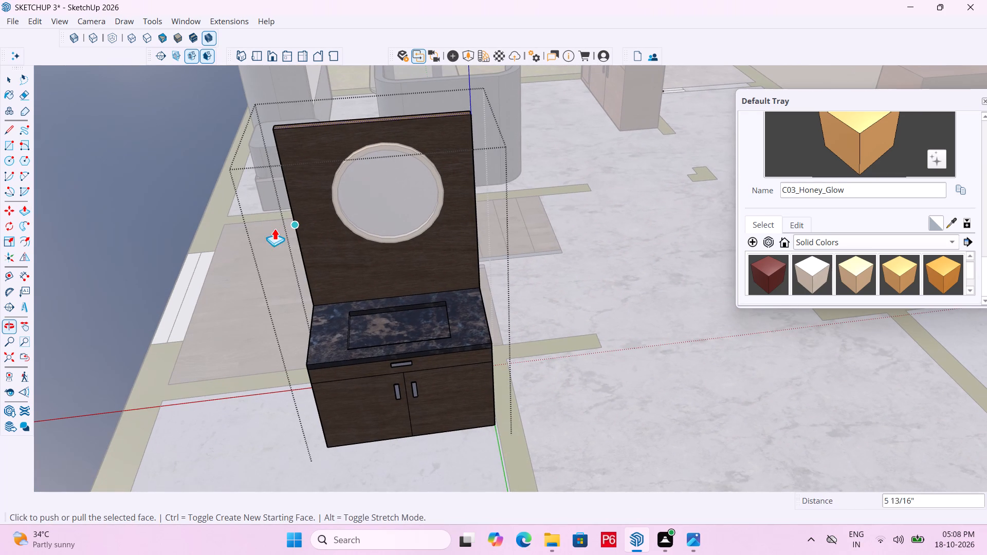
{"action": "key", "text": "ctrl+s"}
{"action": "key", "text": "space"}
{"action": "double_click", "coordinate": [122, 203]}
{"action": "left_click", "coordinate": [122, 203]}
Examine the cabinet from several angles, checking the mirror, backboard and recessed marble top.
{"action": "middle_click_drag", "start_coordinate": [265, 220], "coordinate": [387, 196]}
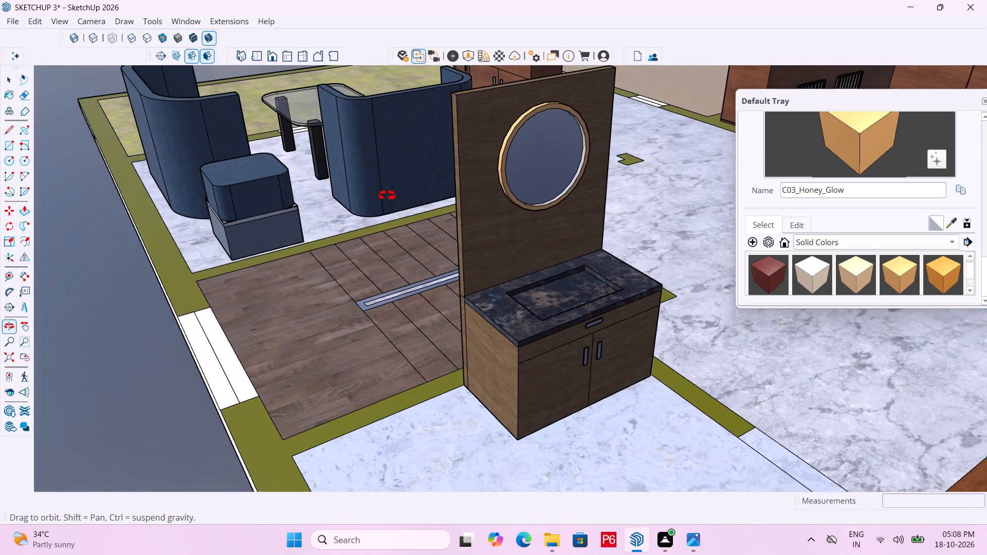
{"action": "middle_click_drag", "start_coordinate": [387, 196], "coordinate": [376, 200]}
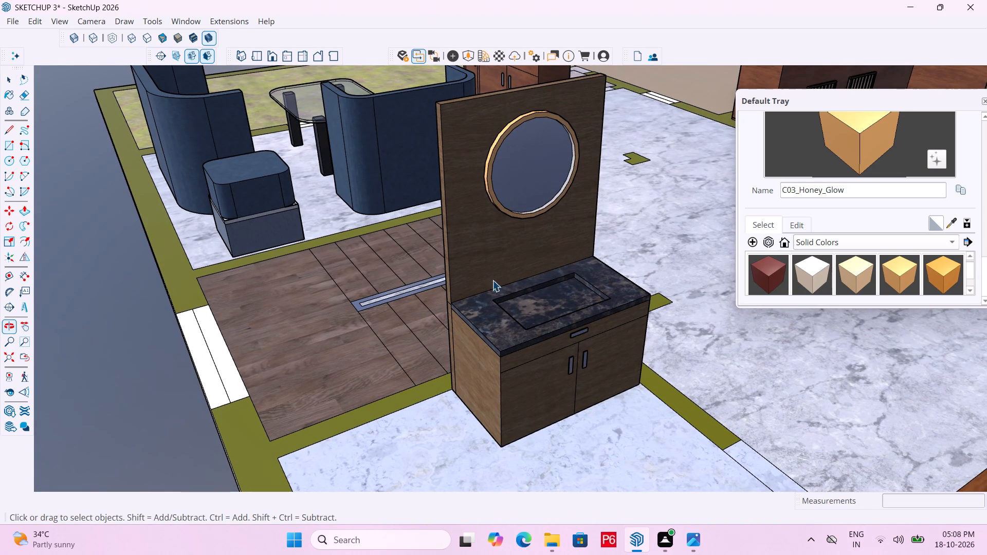
{"action": "middle_click_drag", "start_coordinate": [581, 273], "coordinate": [485, 264]}
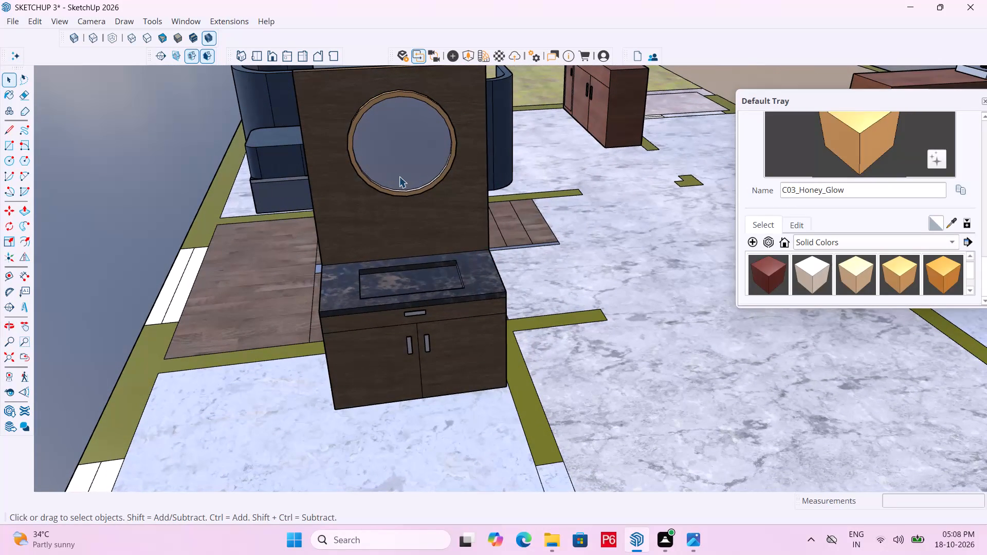
{"action": "scroll", "coordinate": [358, 223], "scroll_direction": "up", "scroll_amount": 3}
{"action": "scroll", "coordinate": [399, 291], "scroll_direction": "up", "scroll_amount": 2}
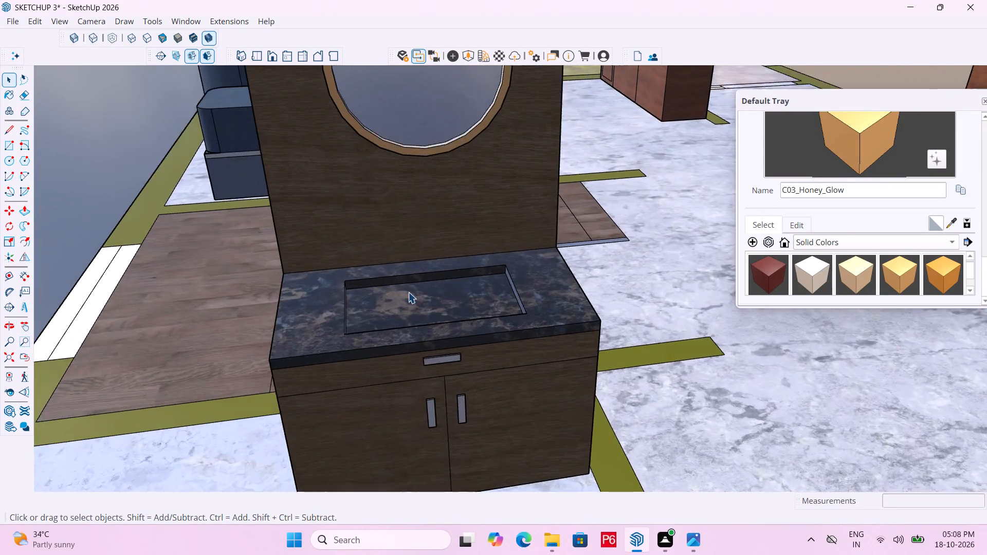
{"action": "scroll", "coordinate": [408, 292], "scroll_direction": "up", "scroll_amount": 4}
{"action": "middle_click_drag", "start_coordinate": [428, 304], "coordinate": [423, 352]}
{"action": "scroll", "coordinate": [427, 339], "scroll_direction": "up", "scroll_amount": 2}
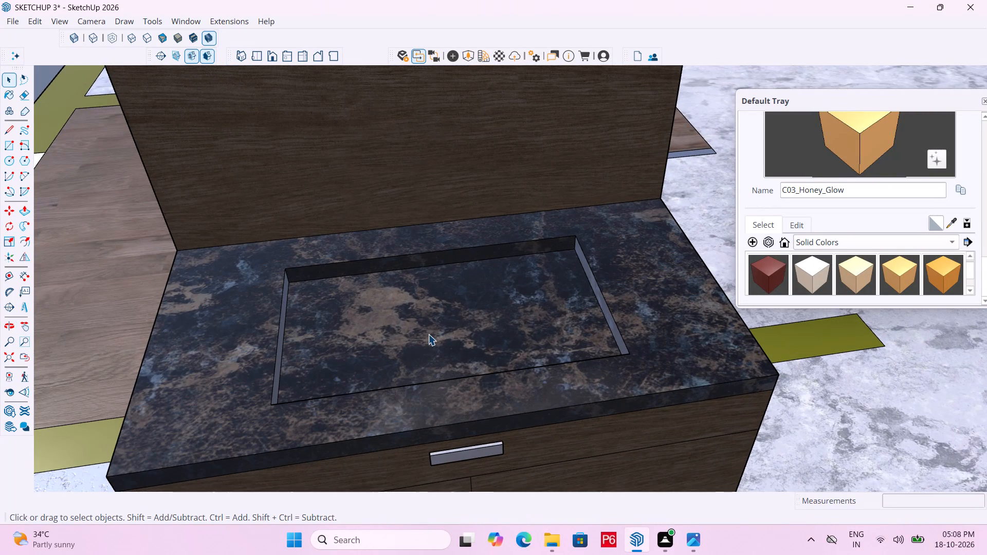
Open the cabinet group and draw a circle of about 2 1/8" radius in the middle of the recess floor.
{"action": "left_click", "coordinate": [429, 332]}
{"action": "double_click", "coordinate": [410, 311]}
{"action": "left_click", "coordinate": [444, 310]}
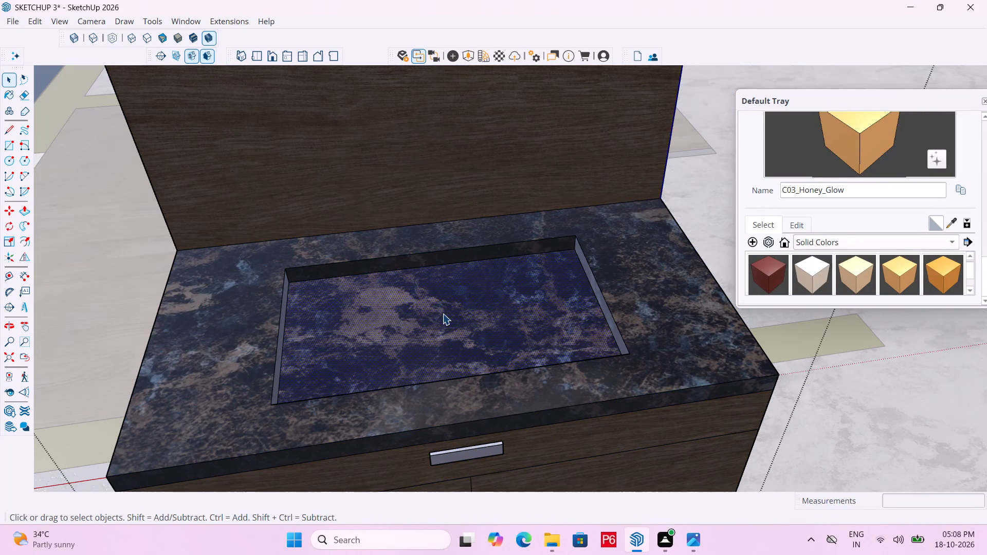
{"action": "key", "text": "p"}
{"action": "scroll", "coordinate": [436, 331], "scroll_direction": "up", "scroll_amount": 3}
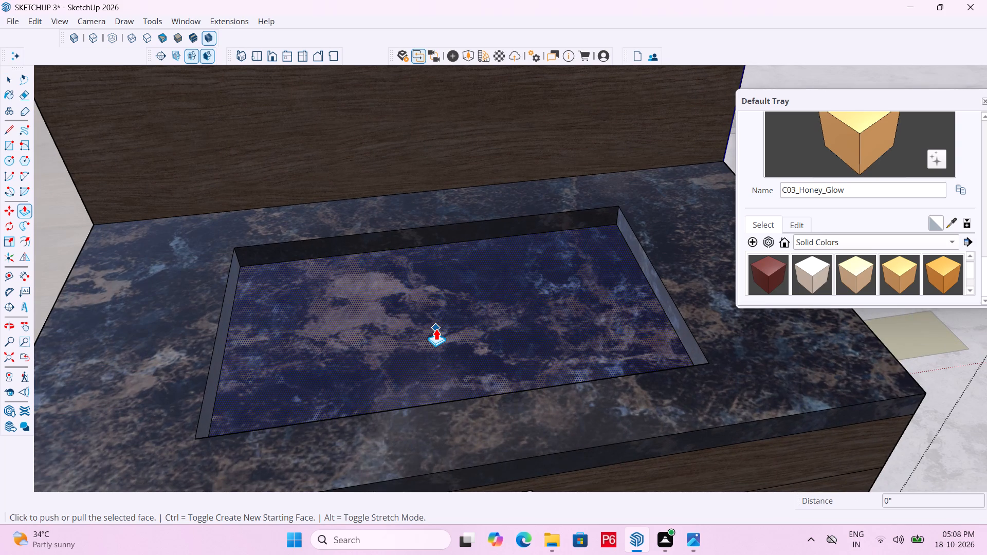
{"action": "key", "text": "c"}
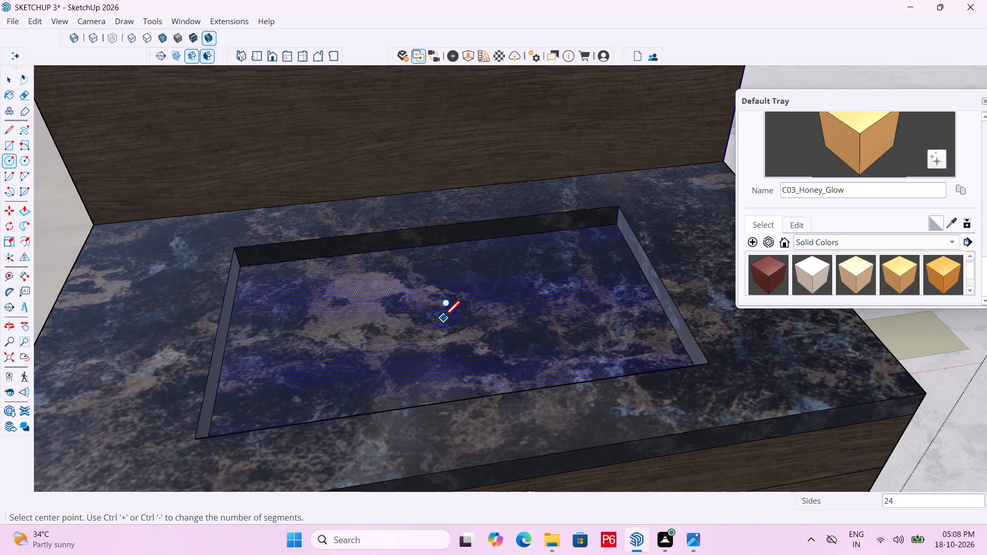
{"action": "left_click", "coordinate": [442, 321]}
{"action": "left_click", "coordinate": [476, 335]}
{"action": "key", "text": "space"}
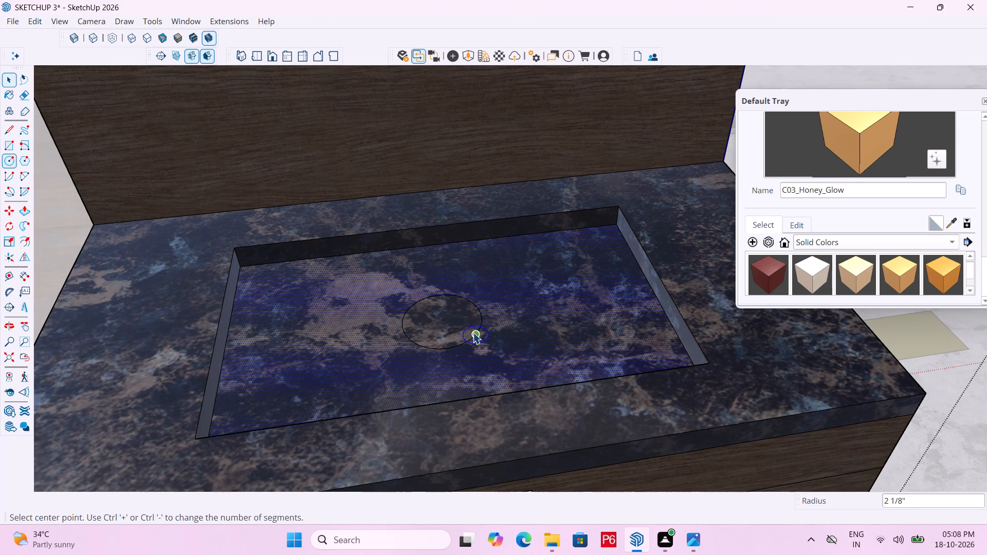
Paint the circular face in the recess with the solid color M09_Shadow_Night.
{"action": "double_click", "coordinate": [447, 317]}
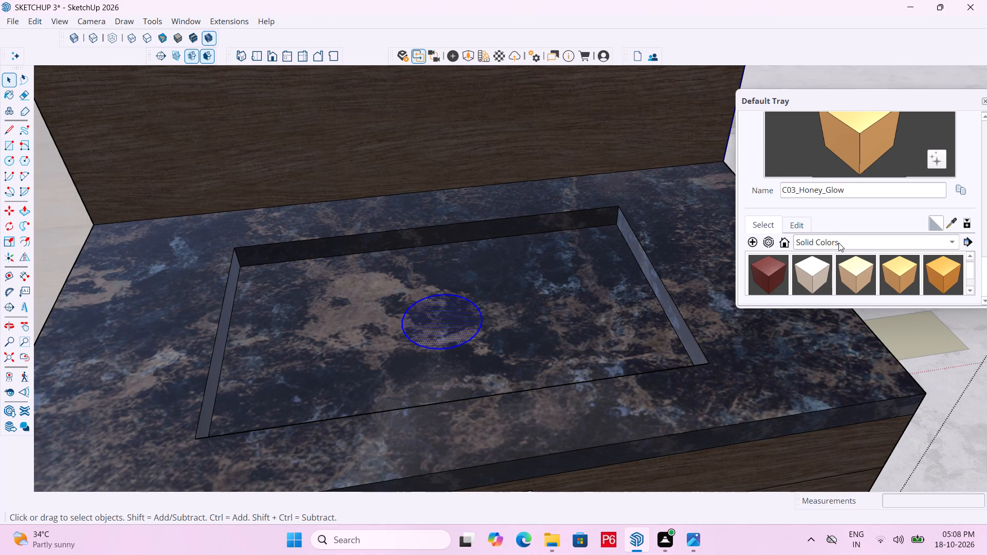
{"action": "left_click", "coordinate": [839, 242]}
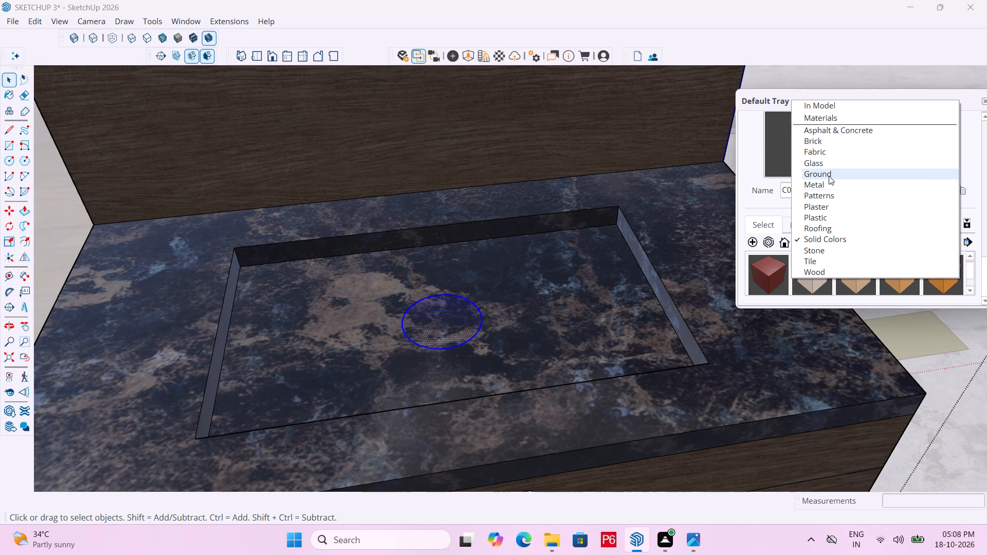
{"action": "left_click", "coordinate": [829, 240]}
{"action": "scroll", "coordinate": [835, 246], "scroll_direction": "down", "scroll_amount": 2}
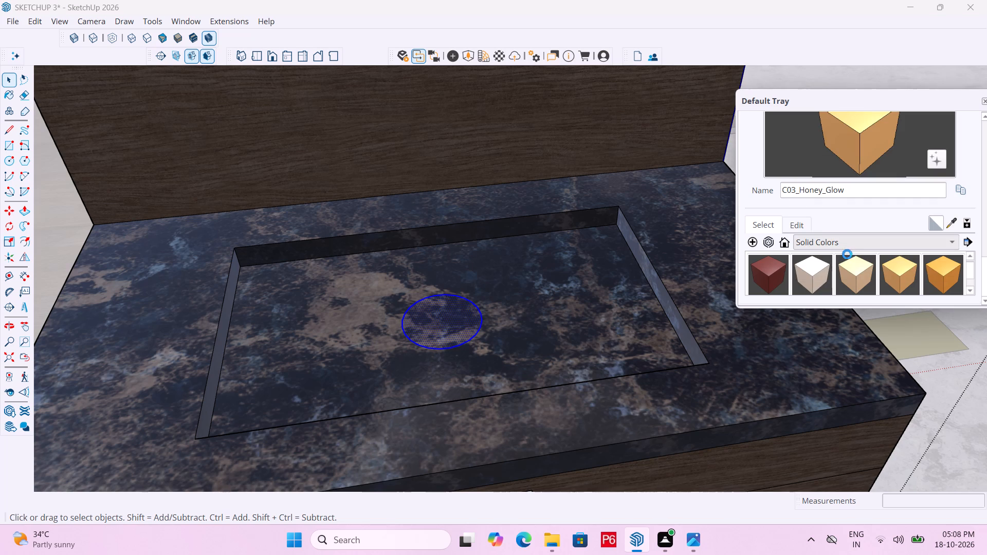
{"action": "scroll", "coordinate": [847, 254], "scroll_direction": "down", "scroll_amount": 7}
{"action": "scroll", "coordinate": [907, 264], "scroll_direction": "down", "scroll_amount": 8}
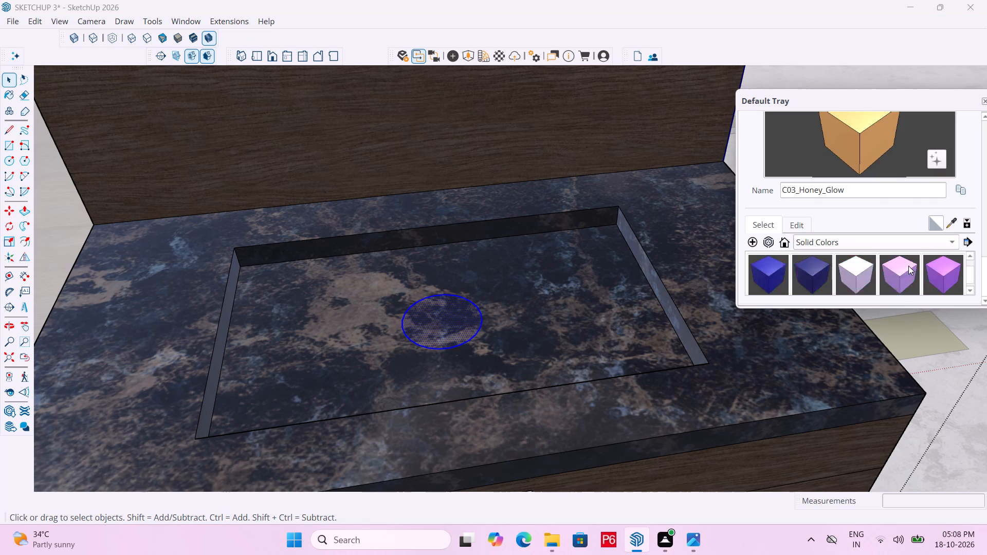
{"action": "scroll", "coordinate": [908, 266], "scroll_direction": "down", "scroll_amount": 8}
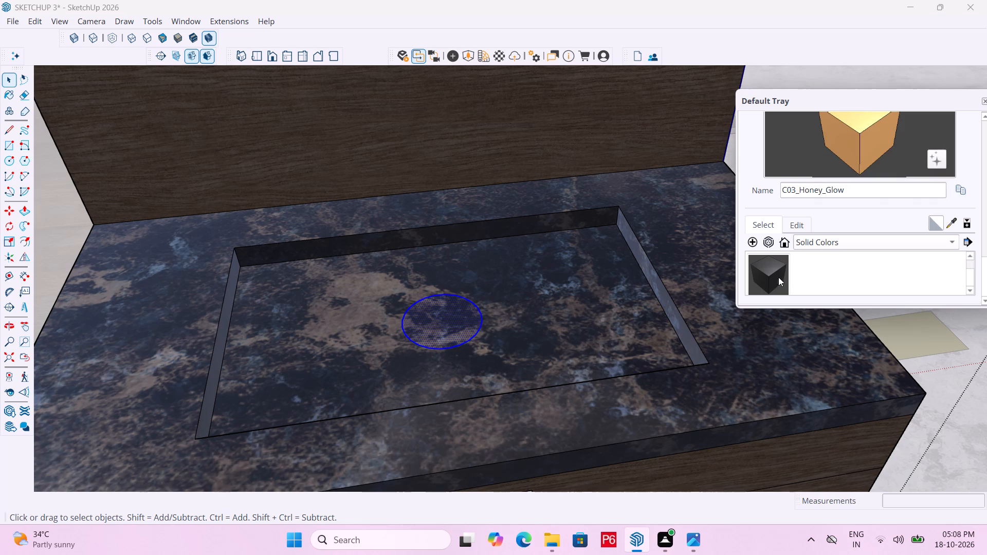
{"action": "left_click", "coordinate": [772, 277]}
{"action": "left_click", "coordinate": [437, 318]}
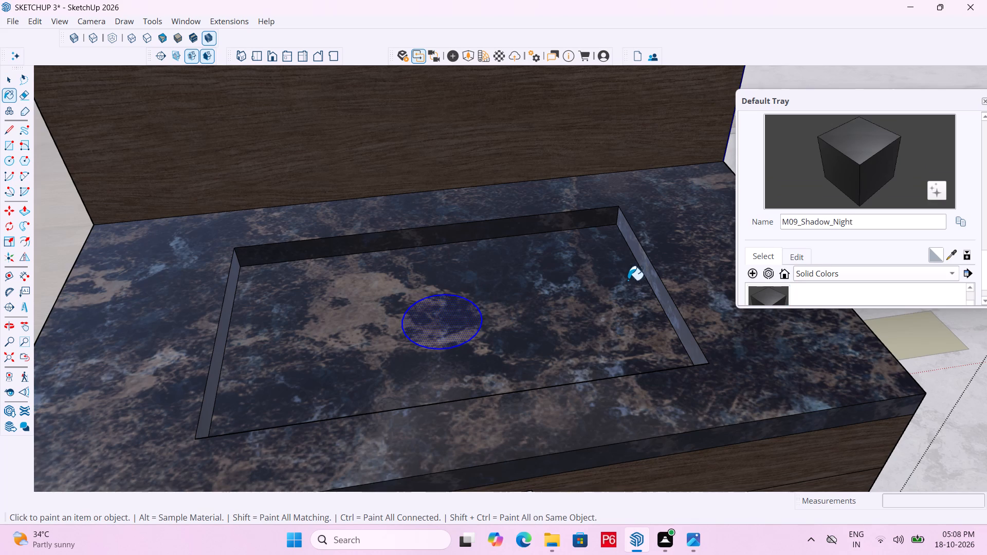
Save the model and close the cabinet group.
{"action": "scroll", "coordinate": [637, 280], "scroll_direction": "down", "scroll_amount": 9}
{"action": "key", "text": "ctrl+s"}
{"action": "key", "text": "ctrl+s"}
{"action": "key", "text": "ctrl+s"}
{"action": "key", "text": "ctrl+s"}
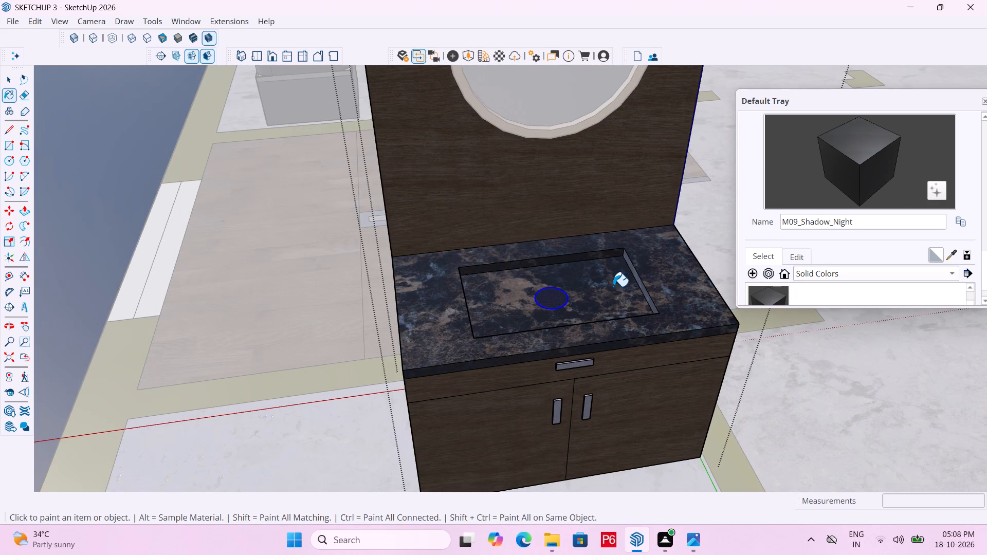
{"action": "key", "text": "space"}
{"action": "key", "text": "space"}
{"action": "triple_click", "coordinate": [120, 212]}
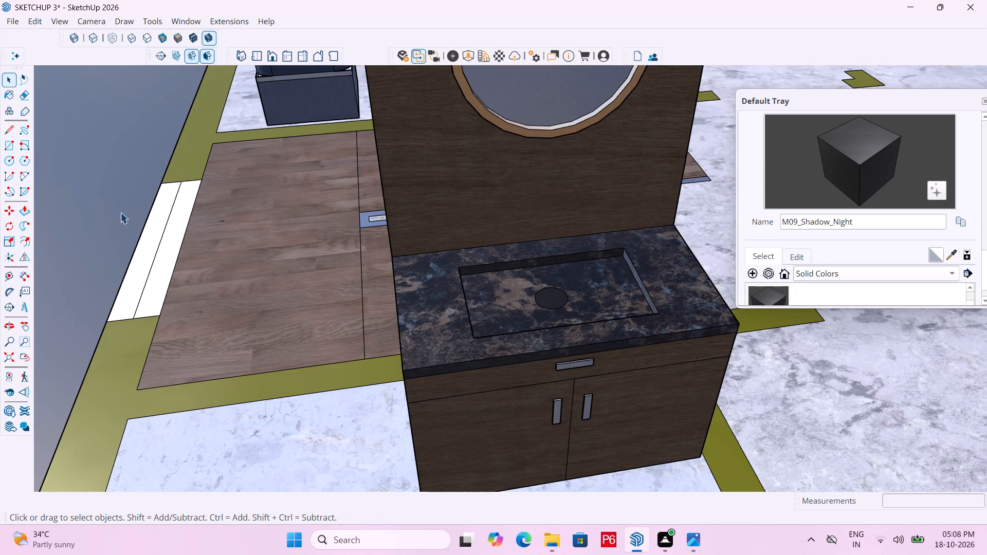
{"action": "triple_click", "coordinate": [103, 208]}
Check the recess and its dark circle from the cabinet's front corner and save the model again.
{"action": "scroll", "coordinate": [522, 285], "scroll_direction": "up", "scroll_amount": 2}
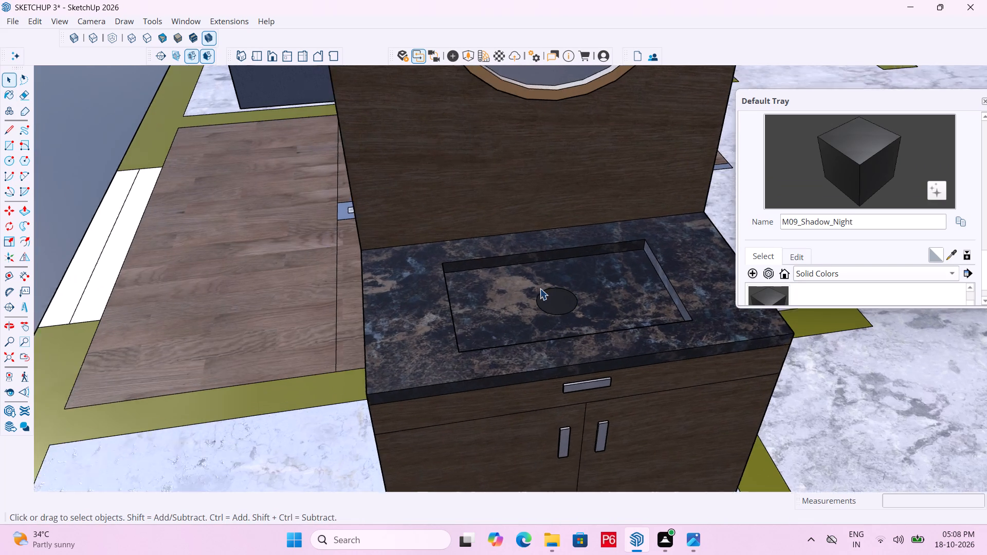
{"action": "scroll", "coordinate": [540, 288], "scroll_direction": "up", "scroll_amount": 1}
{"action": "scroll", "coordinate": [447, 263], "scroll_direction": "down", "scroll_amount": 5}
{"action": "middle_click_drag", "start_coordinate": [373, 285], "coordinate": [422, 239]}
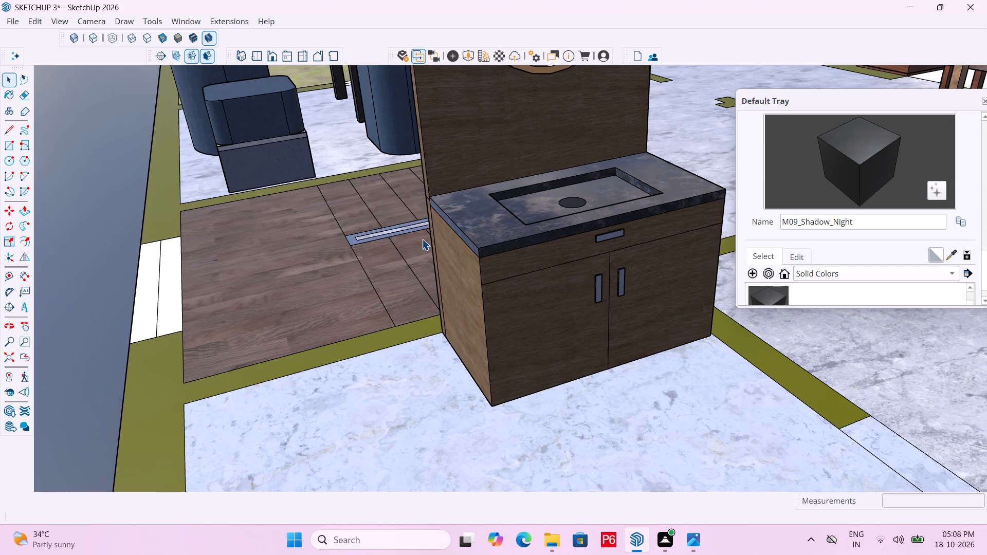
{"action": "key", "text": "ctrl+s"}
{"action": "key", "text": "ctrl+s"}
{"action": "key", "text": "ctrl+s"}
{"action": "key", "text": "ctrl+s"}
Examine the cabinet, its recessed top and the round mirror up close and within the surrounding rooms.
{"action": "scroll", "coordinate": [395, 279], "scroll_direction": "down", "scroll_amount": 5}
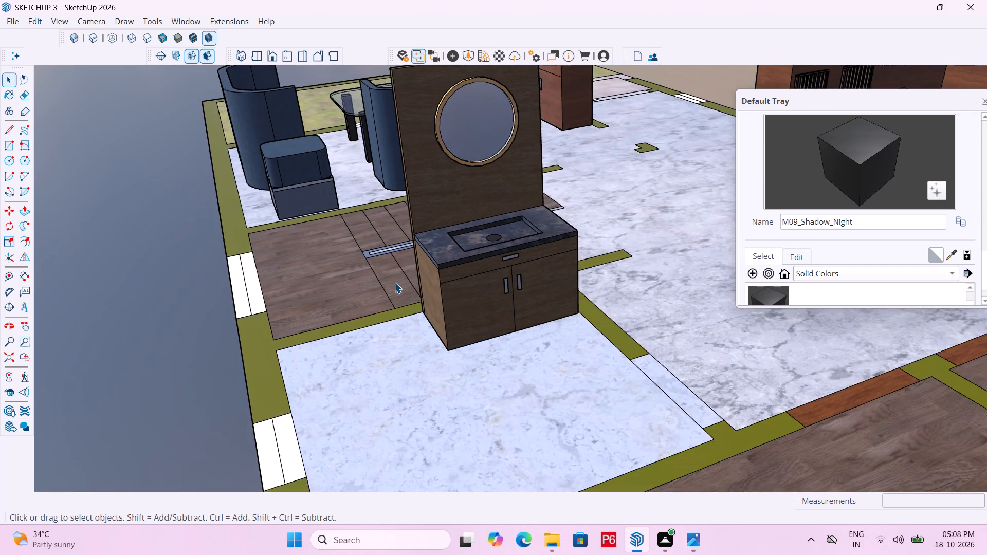
{"action": "scroll", "coordinate": [430, 272], "scroll_direction": "down", "scroll_amount": 6}
{"action": "middle_click_drag", "start_coordinate": [458, 269], "coordinate": [331, 214]}
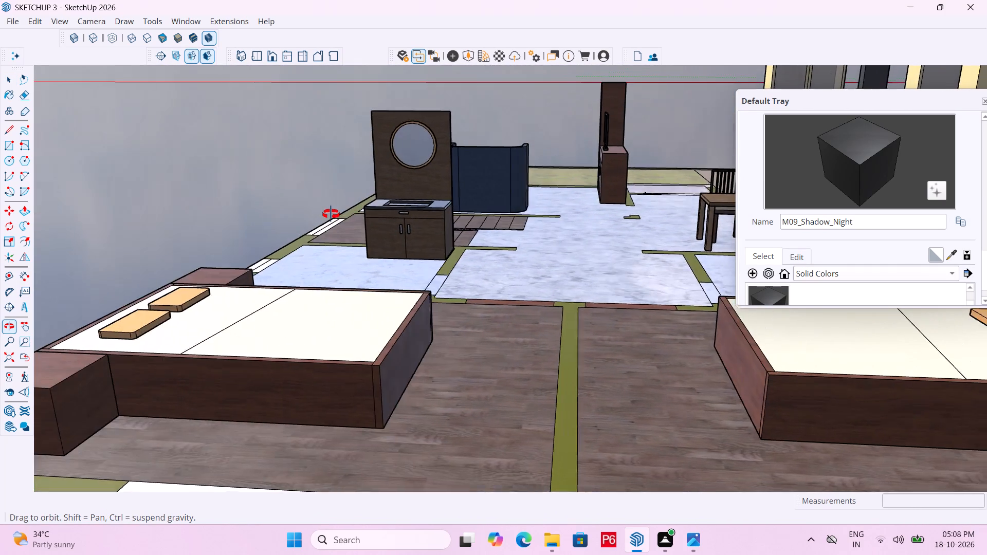
{"action": "middle_click_drag", "start_coordinate": [331, 214], "coordinate": [350, 220]}
{"action": "scroll", "coordinate": [437, 129], "scroll_direction": "up", "scroll_amount": 11}
{"action": "scroll", "coordinate": [477, 121], "scroll_direction": "up", "scroll_amount": 10}
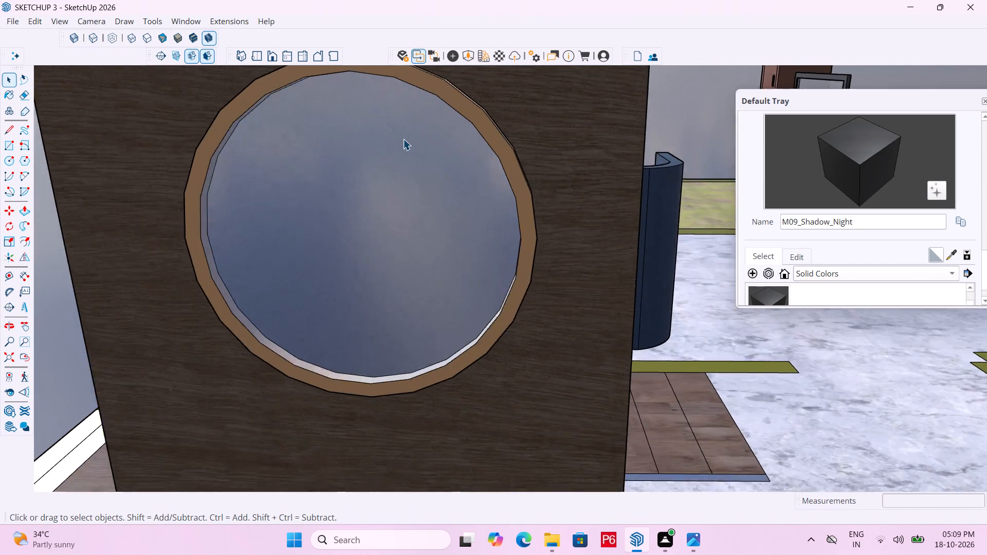
{"action": "scroll", "coordinate": [403, 139], "scroll_direction": "up", "scroll_amount": 3}
{"action": "scroll", "coordinate": [385, 205], "scroll_direction": "down", "scroll_amount": 18}
{"action": "scroll", "coordinate": [291, 237], "scroll_direction": "down", "scroll_amount": 13}
{"action": "middle_click_drag", "start_coordinate": [298, 279], "coordinate": [489, 308]}
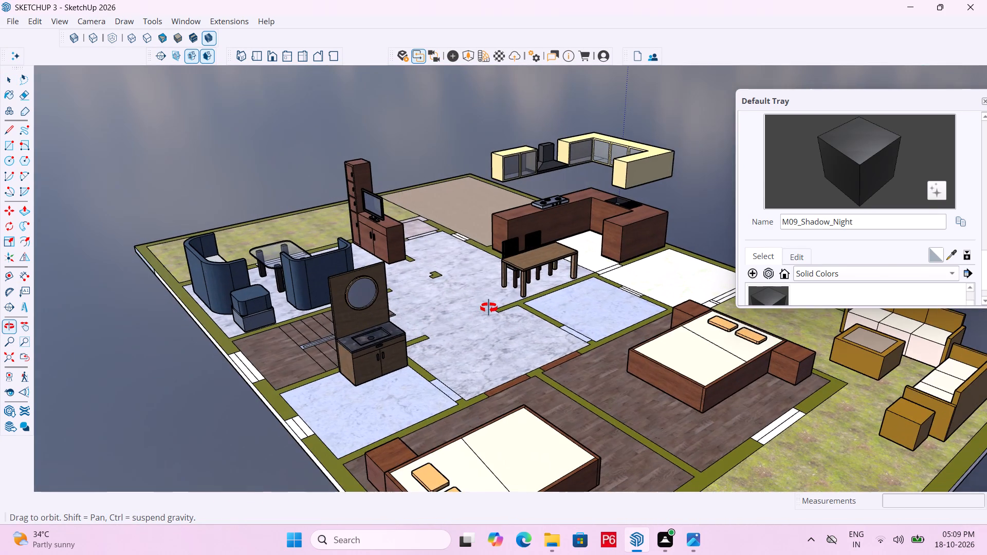
{"action": "middle_click_drag", "start_coordinate": [489, 308], "coordinate": [511, 296]}
{"action": "scroll", "coordinate": [378, 346], "scroll_direction": "up", "scroll_amount": 13}
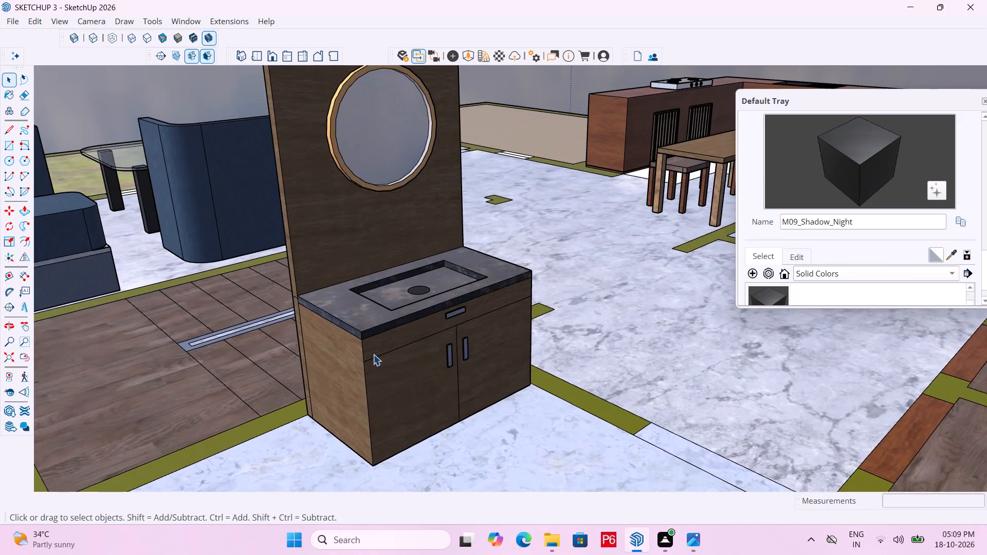
{"action": "scroll", "coordinate": [466, 345], "scroll_direction": "down", "scroll_amount": 8}
{"action": "scroll", "coordinate": [470, 290], "scroll_direction": "down", "scroll_amount": 7}
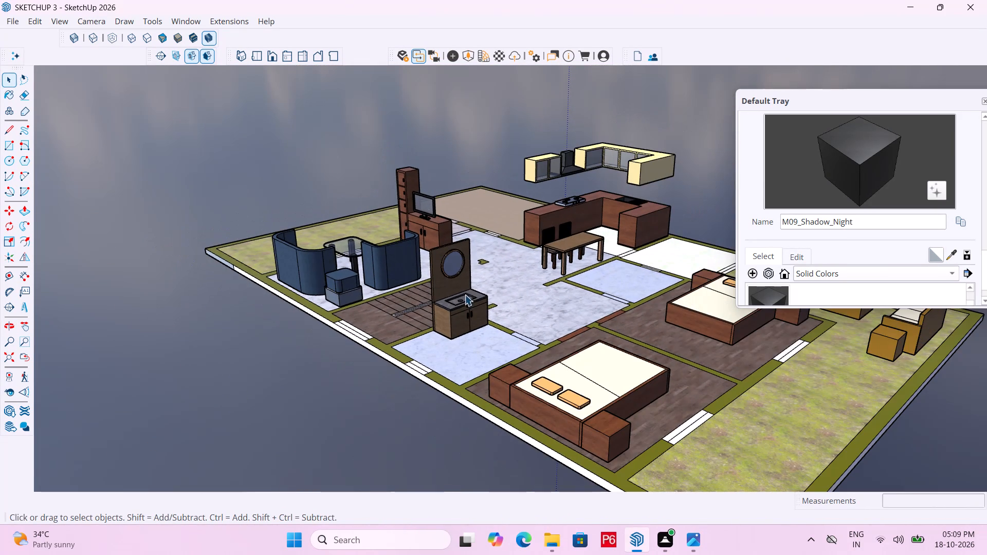
Examine the whole furnished house from all sides and from above, checking the furniture in each room.
{"action": "scroll", "coordinate": [431, 292], "scroll_direction": "down", "scroll_amount": 6}
{"action": "scroll", "coordinate": [476, 300], "scroll_direction": "down", "scroll_amount": 1}
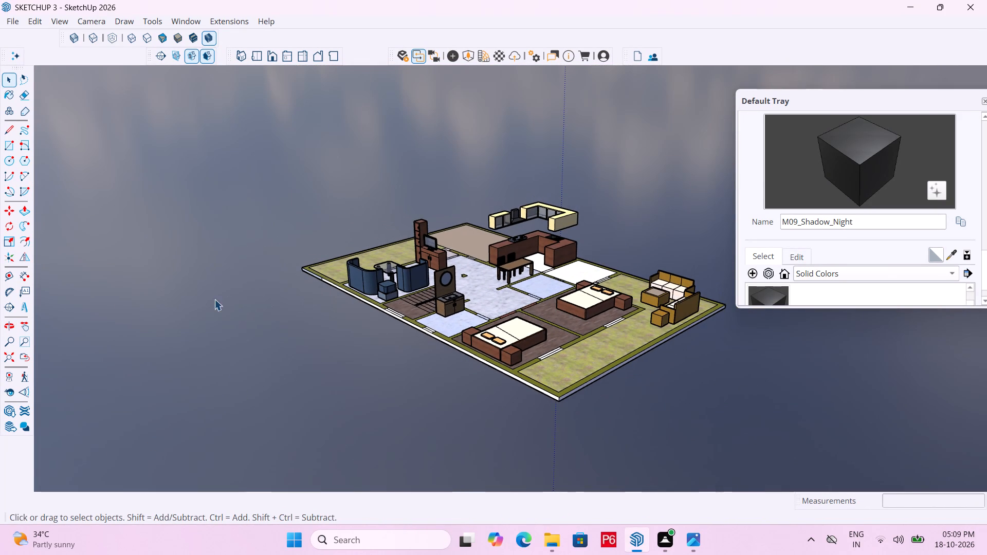
{"action": "middle_click_drag", "start_coordinate": [491, 295], "coordinate": [204, 306]}
{"action": "middle_click_drag", "start_coordinate": [575, 240], "coordinate": [134, 278]}
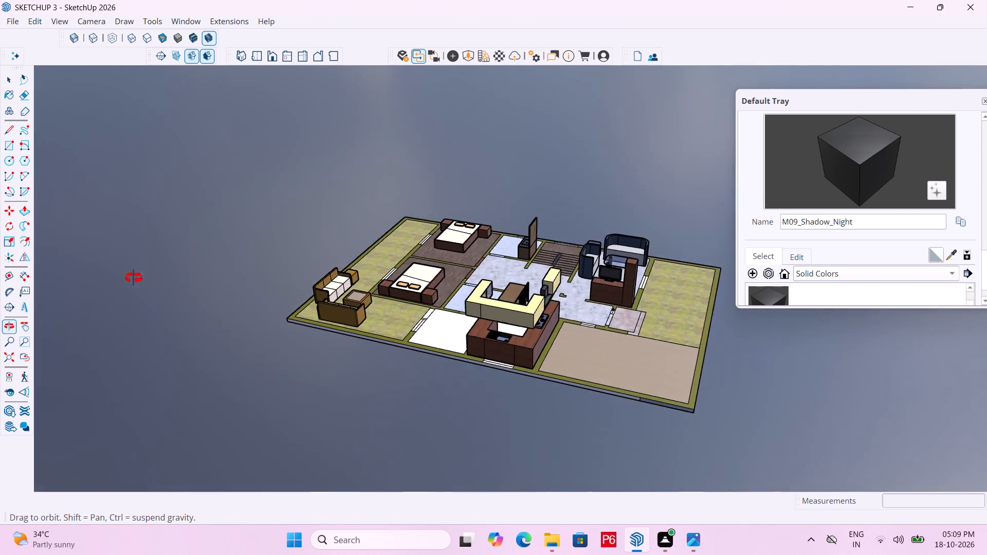
{"action": "middle_click_drag", "start_coordinate": [134, 278], "coordinate": [144, 275]}
{"action": "middle_click_drag", "start_coordinate": [601, 242], "coordinate": [896, 275]}
{"action": "middle_click_drag", "start_coordinate": [559, 276], "coordinate": [626, 274]}
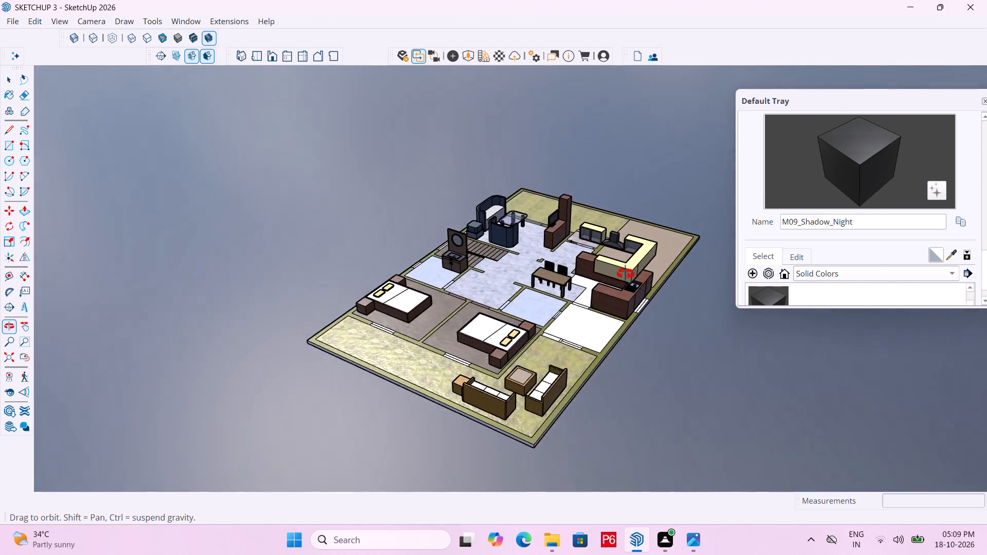
{"action": "middle_click_drag", "start_coordinate": [626, 274], "coordinate": [668, 265]}
{"action": "scroll", "coordinate": [465, 327], "scroll_direction": "up", "scroll_amount": 6}
{"action": "scroll", "coordinate": [357, 358], "scroll_direction": "up", "scroll_amount": 1}
{"action": "middle_click_drag", "start_coordinate": [357, 358], "coordinate": [409, 374]}
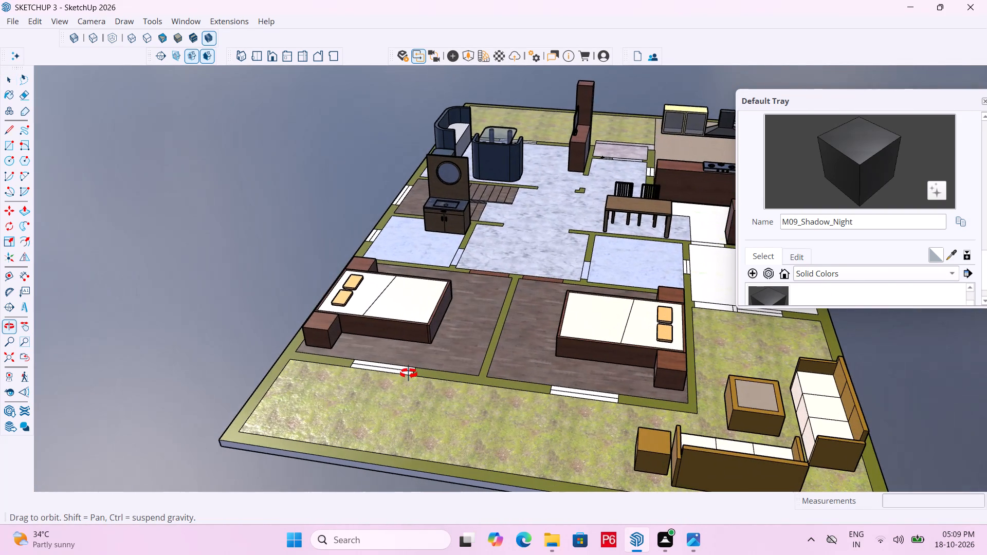
{"action": "middle_click_drag", "start_coordinate": [409, 374], "coordinate": [464, 376]}
{"action": "middle_click", "coordinate": [511, 376]}
{"action": "middle_click", "coordinate": [511, 376]}
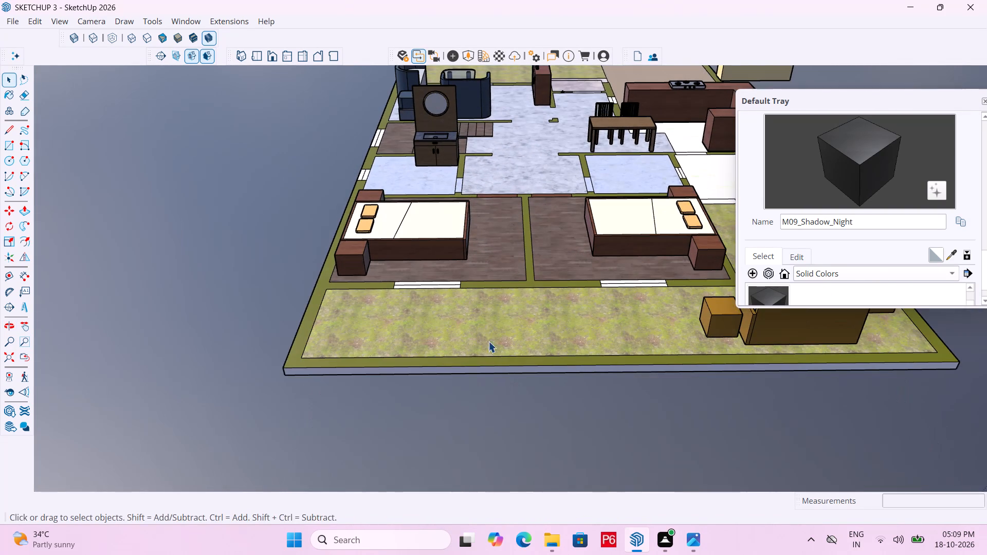
{"action": "scroll", "coordinate": [419, 348], "scroll_direction": "down", "scroll_amount": 5}
{"action": "scroll", "coordinate": [344, 354], "scroll_direction": "down", "scroll_amount": 1}
{"action": "middle_click_drag", "start_coordinate": [358, 353], "coordinate": [755, 394]}
{"action": "middle_click_drag", "start_coordinate": [424, 357], "coordinate": [597, 368]}
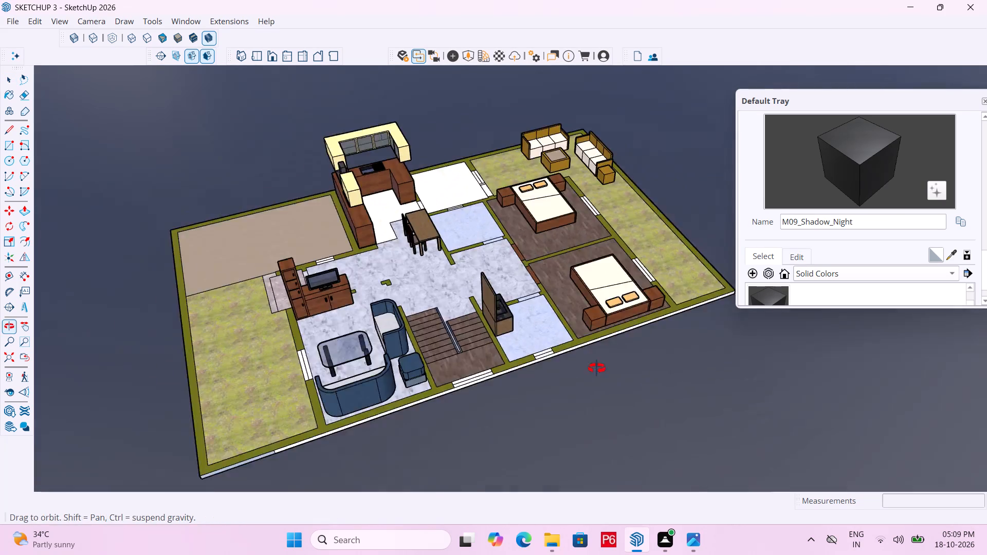
{"action": "middle_click_drag", "start_coordinate": [597, 368], "coordinate": [736, 355]}
{"action": "scroll", "coordinate": [458, 212], "scroll_direction": "down", "scroll_amount": 6}
{"action": "middle_click_drag", "start_coordinate": [419, 245], "coordinate": [453, 320]}
{"action": "middle_click_drag", "start_coordinate": [453, 320], "coordinate": [472, 320]}
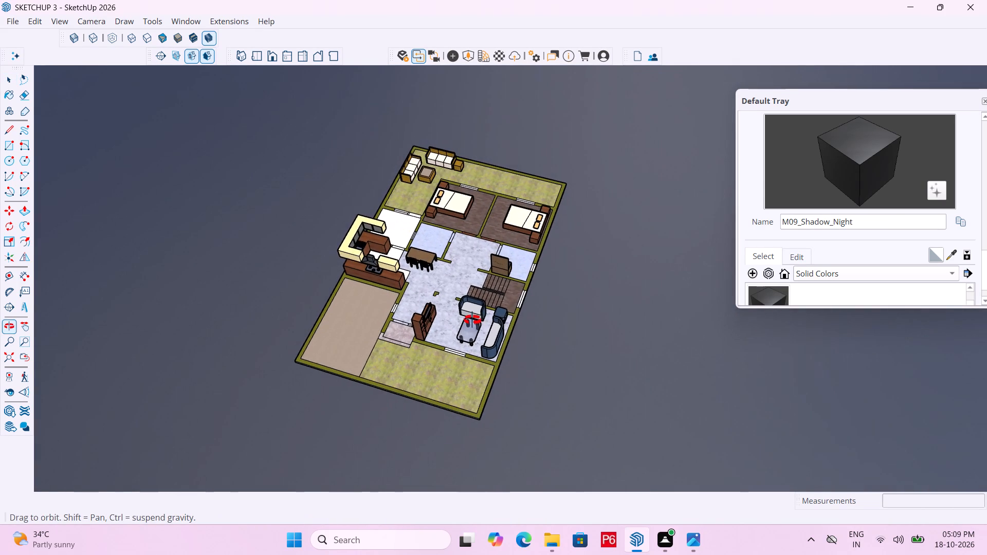
{"action": "middle_click_drag", "start_coordinate": [472, 320], "coordinate": [474, 320]}
{"action": "scroll", "coordinate": [474, 320], "scroll_direction": "up", "scroll_amount": 2}
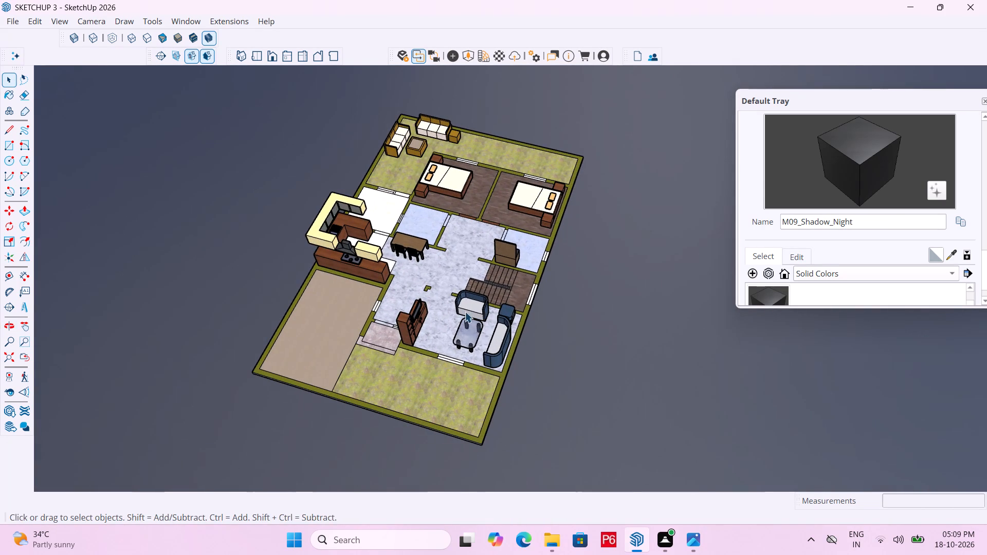
{"action": "scroll", "coordinate": [441, 306], "scroll_direction": "up", "scroll_amount": 4}
{"action": "middle_click_drag", "start_coordinate": [422, 175], "coordinate": [422, 176]}
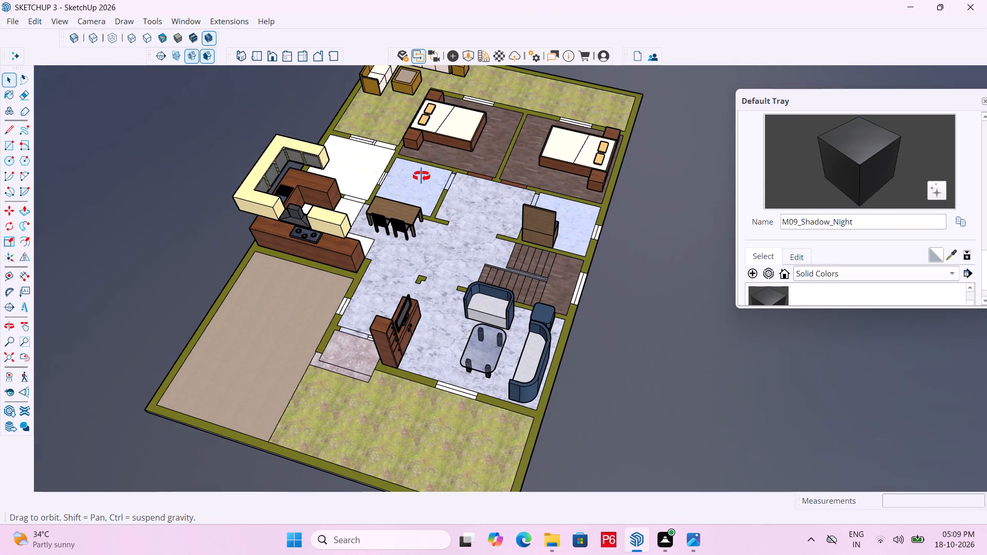
{"action": "middle_click_drag", "start_coordinate": [422, 176], "coordinate": [438, 163]}
{"action": "scroll", "coordinate": [441, 155], "scroll_direction": "down", "scroll_amount": 3}
{"action": "scroll", "coordinate": [471, 103], "scroll_direction": "up", "scroll_amount": 2}
Switch to the image viewer showing the reference floor plan to compare it with the model.
{"action": "left_click", "coordinate": [693, 537]}
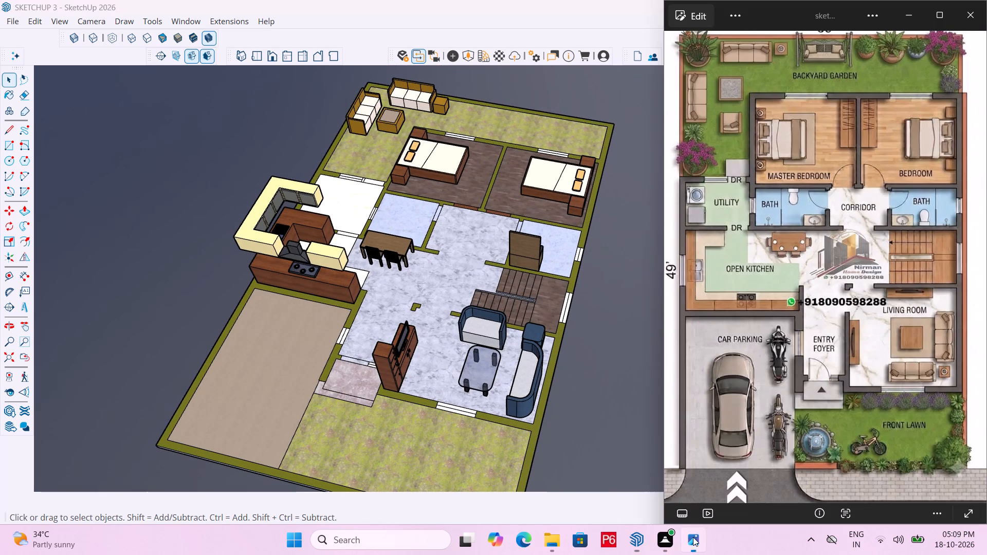
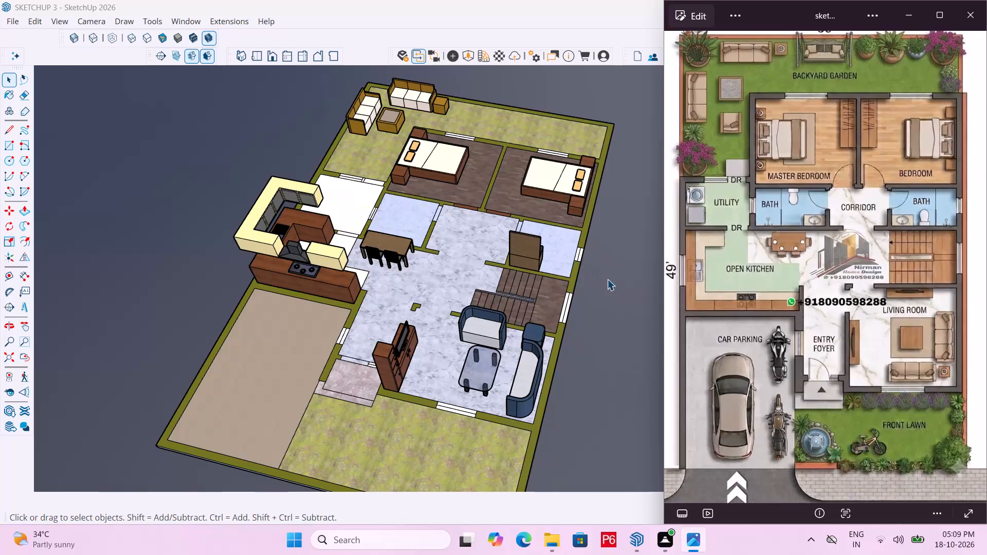
Arrange the house model beside the reference floor plan image and compare the two layouts.
{"action": "left_click", "coordinate": [607, 279]}
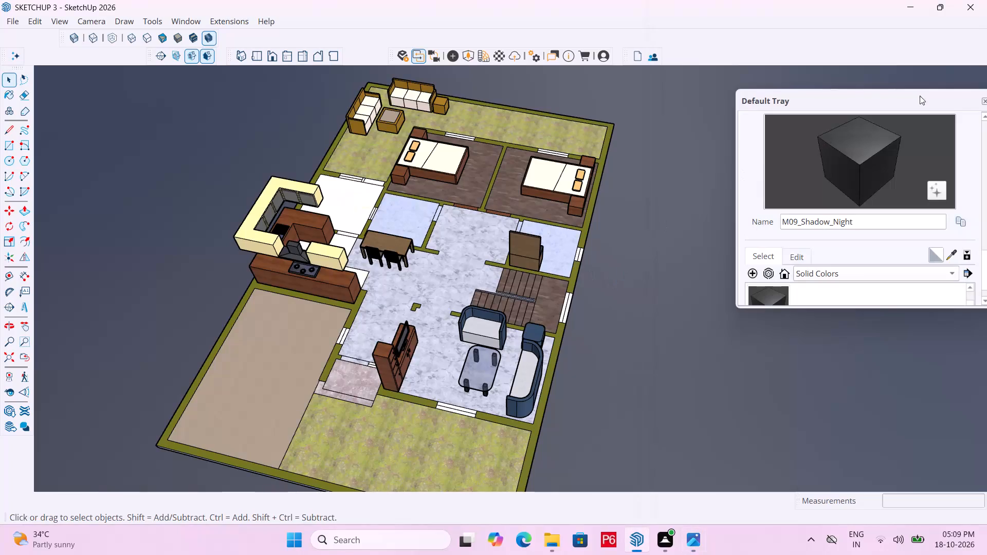
{"action": "left_click", "coordinate": [878, 36]}
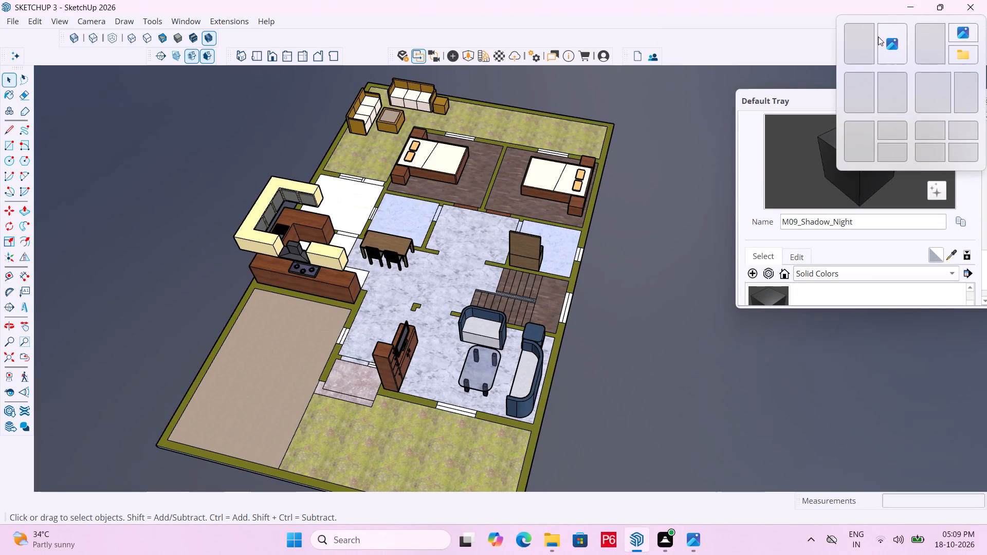
{"action": "left_click", "coordinate": [986, 103]}
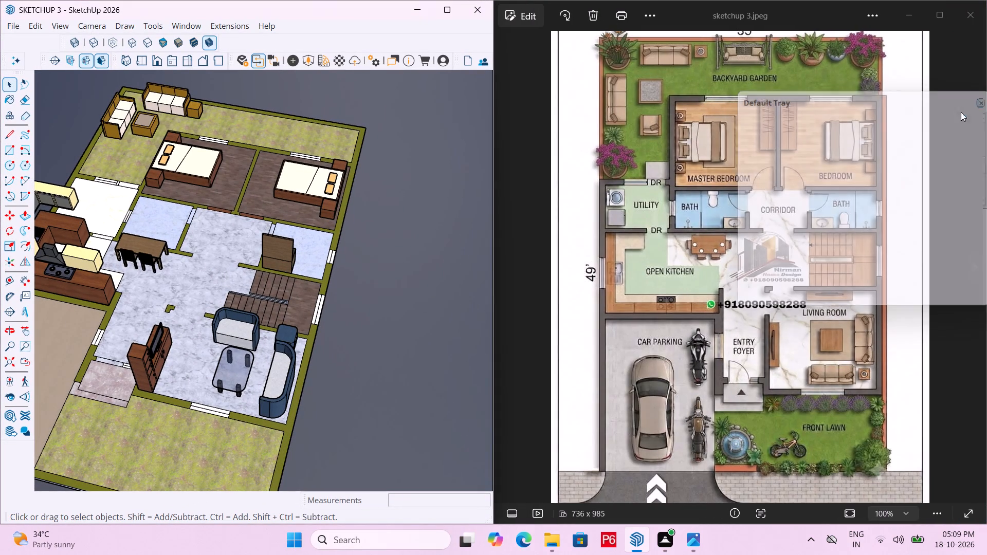
{"action": "left_click_drag", "start_coordinate": [493, 181], "coordinate": [516, 181]}
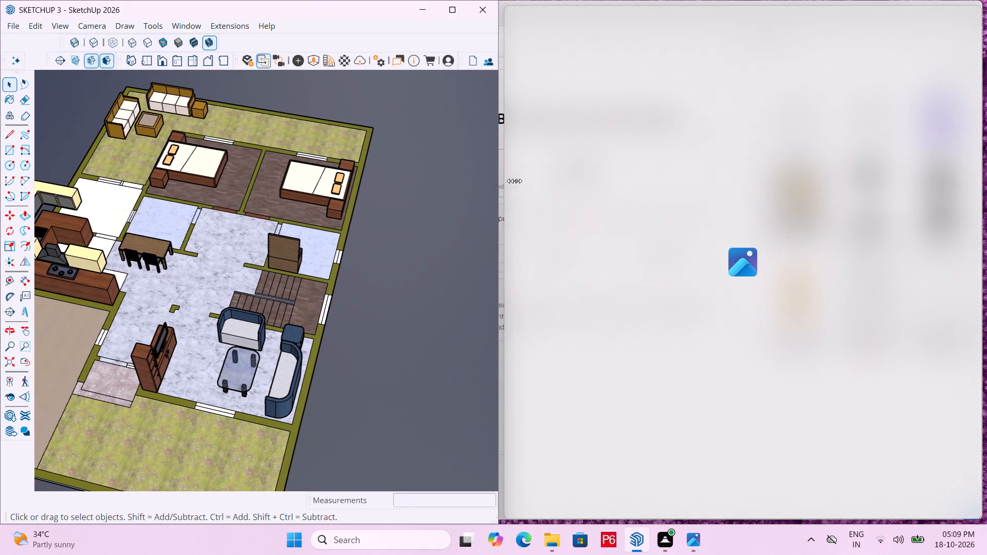
{"action": "left_click_drag", "start_coordinate": [516, 181], "coordinate": [762, 186]}
{"action": "left_click", "coordinate": [544, 186]}
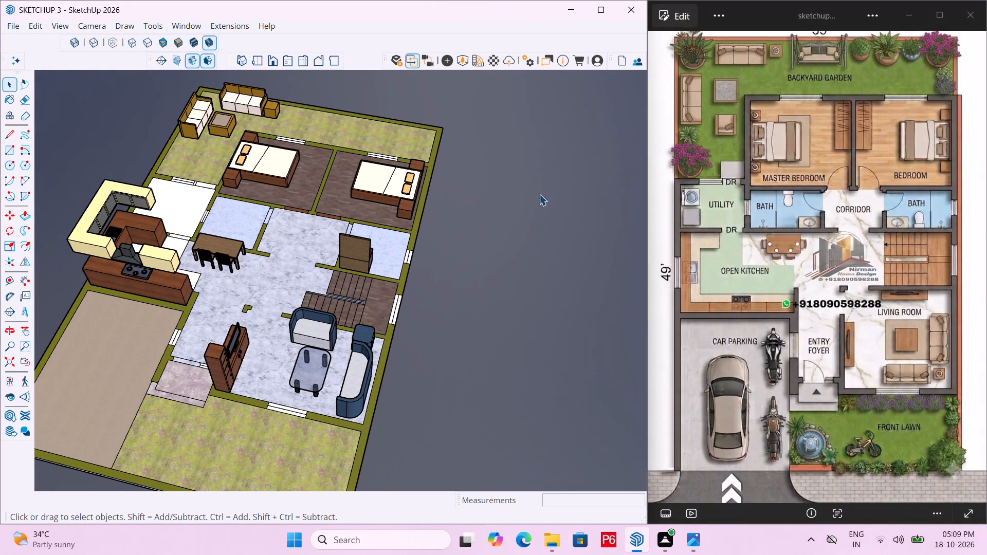
{"action": "double_click", "coordinate": [507, 213]}
{"action": "key", "text": "Escape"}
{"action": "scroll", "coordinate": [498, 221], "scroll_direction": "down", "scroll_amount": 2}
{"action": "middle_click_drag", "start_coordinate": [499, 219], "coordinate": [538, 231]}
{"action": "scroll", "coordinate": [515, 201], "scroll_direction": "down", "scroll_amount": 4}
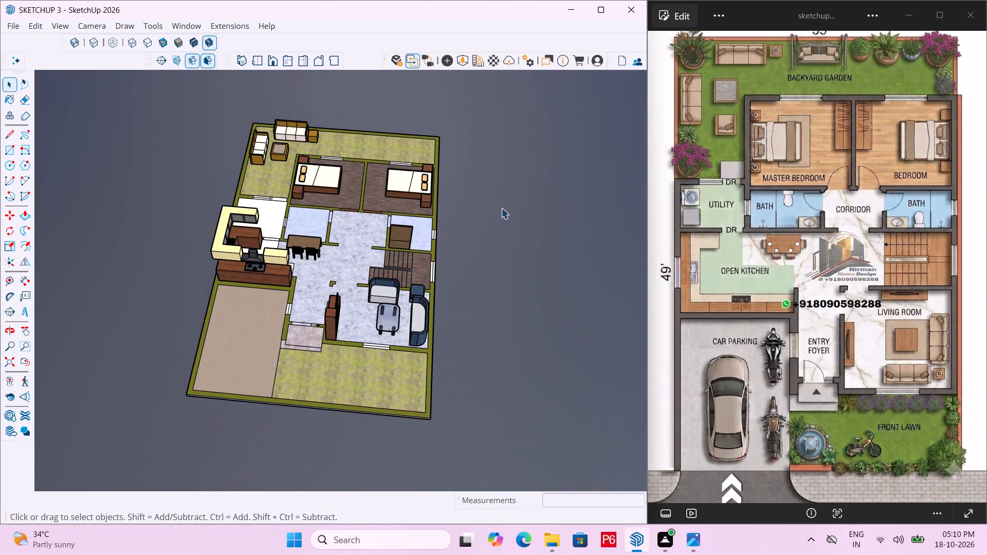
{"action": "middle_click_drag", "start_coordinate": [491, 216], "coordinate": [503, 294]}
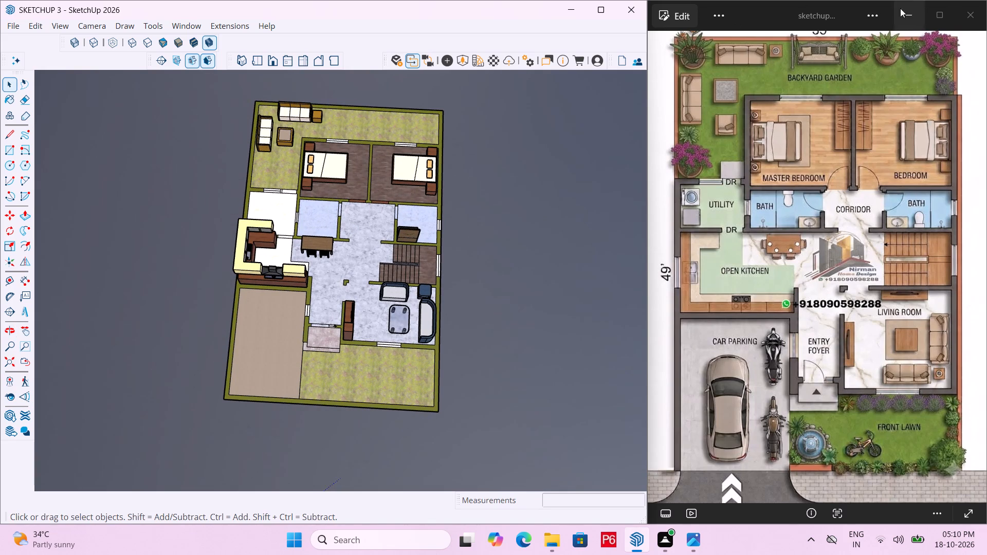
Maximize the modelling window and draw a large rectangle beside the house, many times its size, as a site ground plane.
{"action": "left_click", "coordinate": [600, 14]}
{"action": "scroll", "coordinate": [381, 197], "scroll_direction": "down", "scroll_amount": 4}
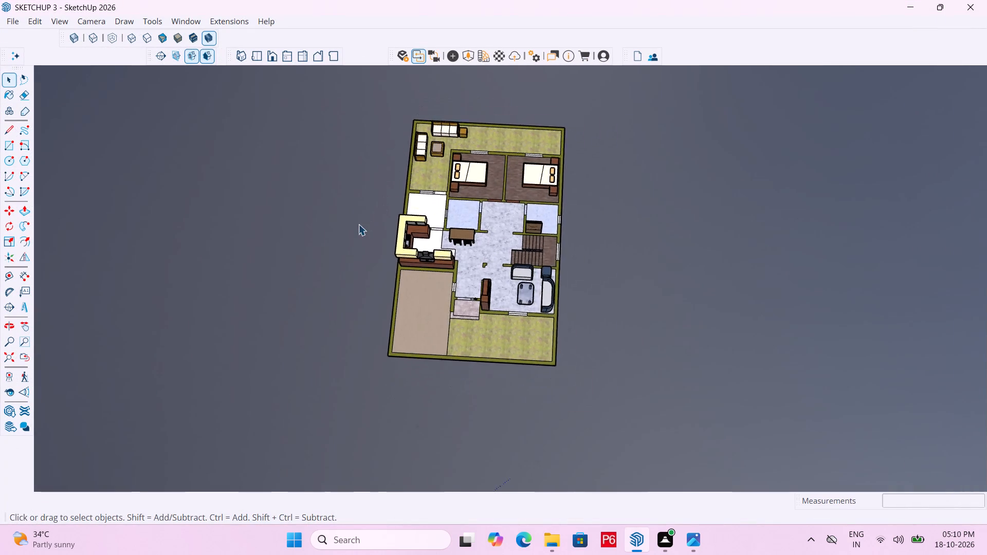
{"action": "scroll", "coordinate": [358, 224], "scroll_direction": "down", "scroll_amount": 1}
{"action": "middle_click_drag", "start_coordinate": [459, 217], "coordinate": [302, 187]}
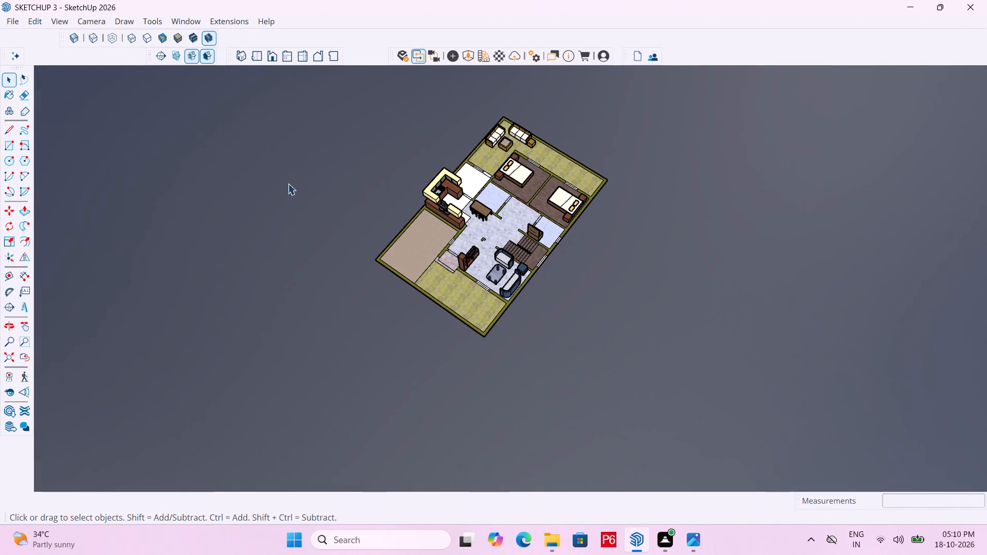
{"action": "scroll", "coordinate": [159, 164], "scroll_direction": "down", "scroll_amount": 6}
{"action": "middle_click_drag", "start_coordinate": [279, 217], "coordinate": [358, 5]}
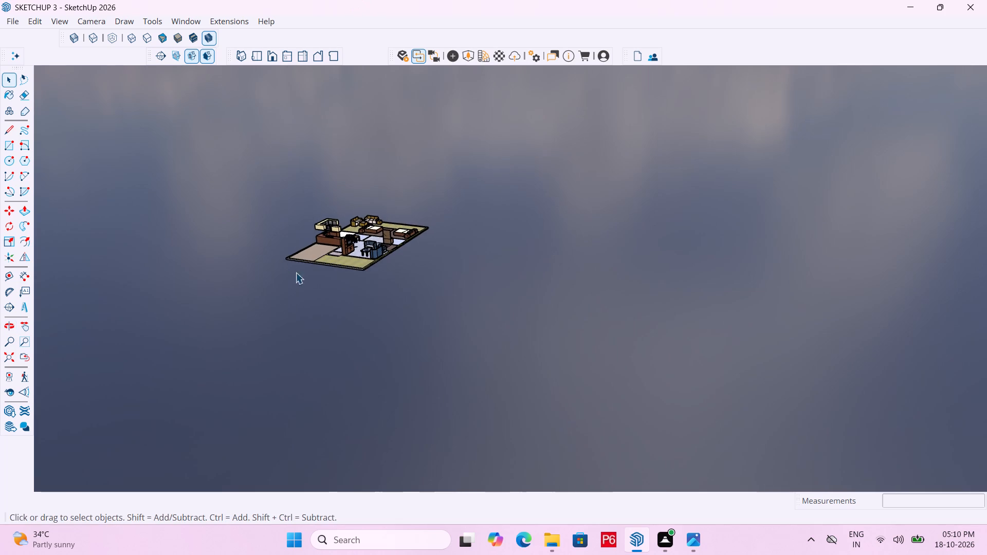
{"action": "scroll", "coordinate": [315, 281], "scroll_direction": "up", "scroll_amount": 11}
{"action": "scroll", "coordinate": [518, 234], "scroll_direction": "down", "scroll_amount": 7}
{"action": "scroll", "coordinate": [356, 189], "scroll_direction": "down", "scroll_amount": 6}
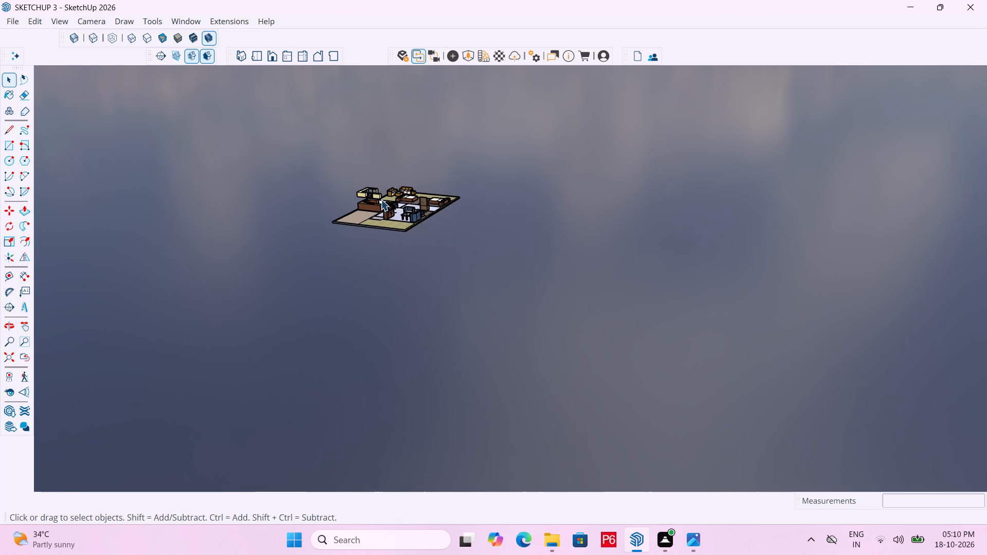
{"action": "key", "text": "r"}
{"action": "middle_click_drag", "start_coordinate": [488, 201], "coordinate": [216, 353]}
{"action": "scroll", "coordinate": [488, 202], "scroll_direction": "down", "scroll_amount": 1}
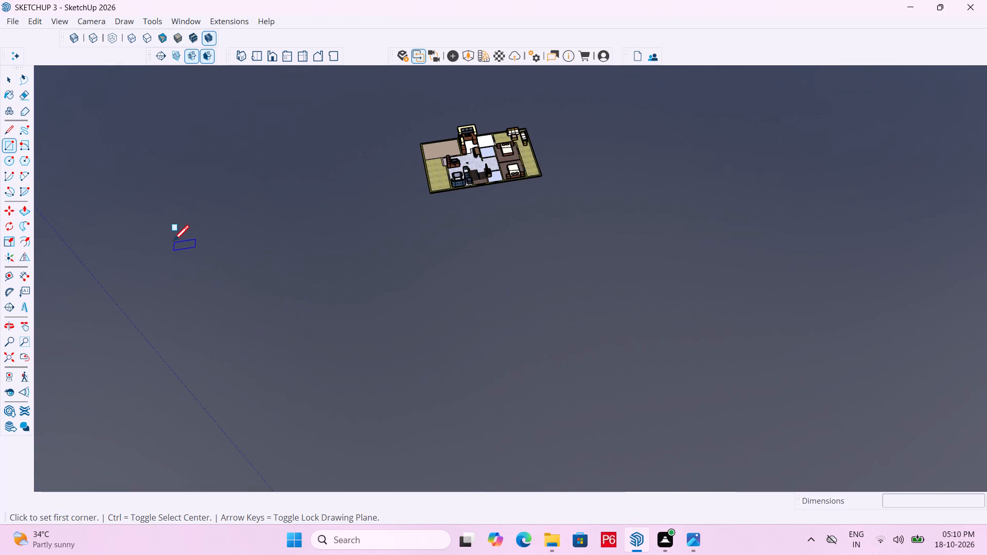
{"action": "scroll", "coordinate": [347, 45], "scroll_direction": "down", "scroll_amount": 4}
{"action": "scroll", "coordinate": [490, 151], "scroll_direction": "down", "scroll_amount": 6}
{"action": "scroll", "coordinate": [383, 115], "scroll_direction": "down", "scroll_amount": 4}
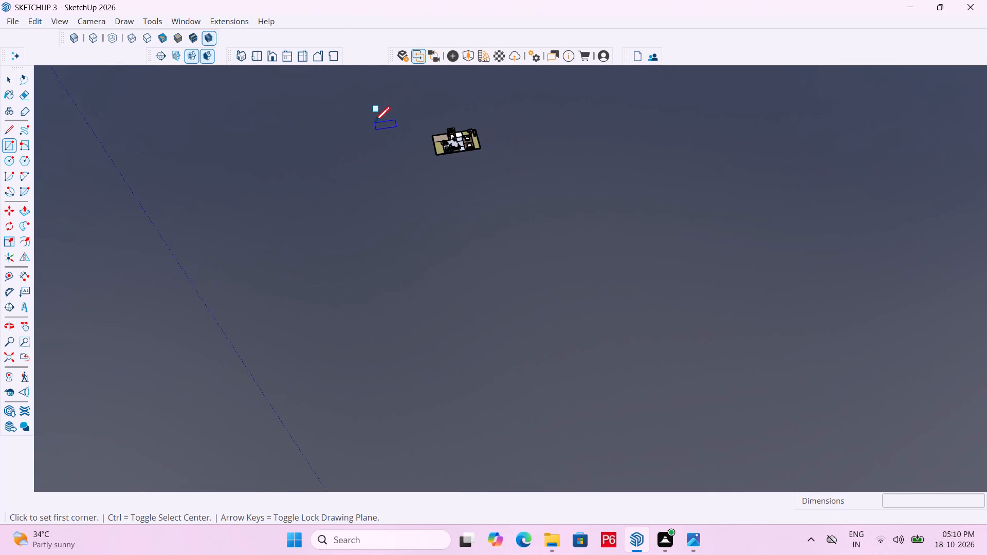
{"action": "left_click", "coordinate": [184, 231]}
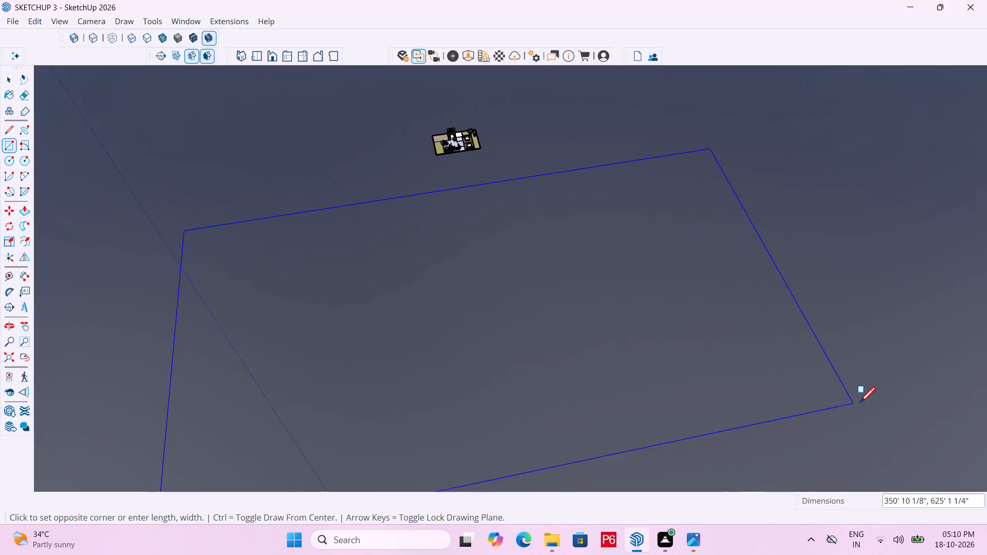
{"action": "left_click", "coordinate": [892, 412]}
{"action": "key", "text": "space"}
Make a group from the large rectangle's face and its bounding edges.
{"action": "left_click", "coordinate": [595, 260]}
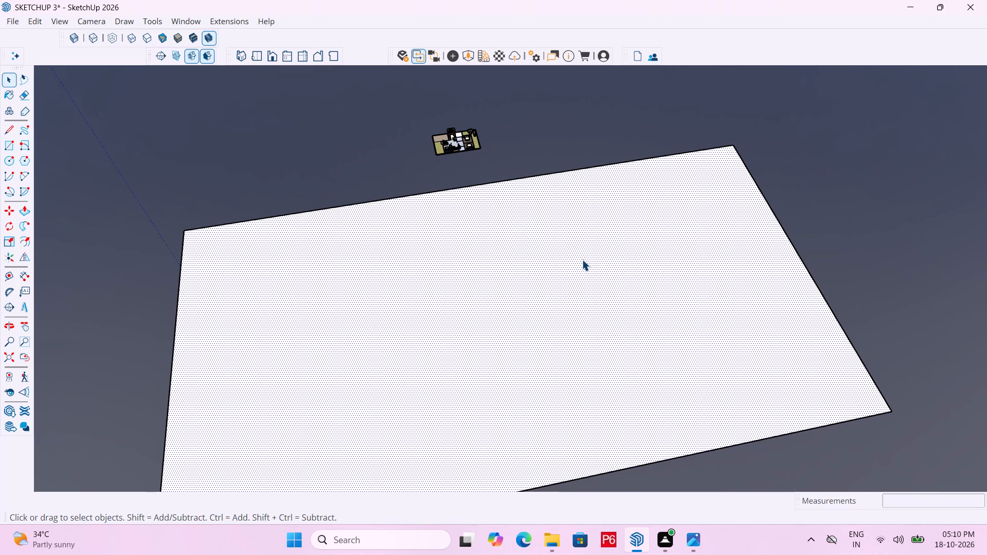
{"action": "double_click", "coordinate": [581, 260]}
{"action": "right_click", "coordinate": [581, 259]}
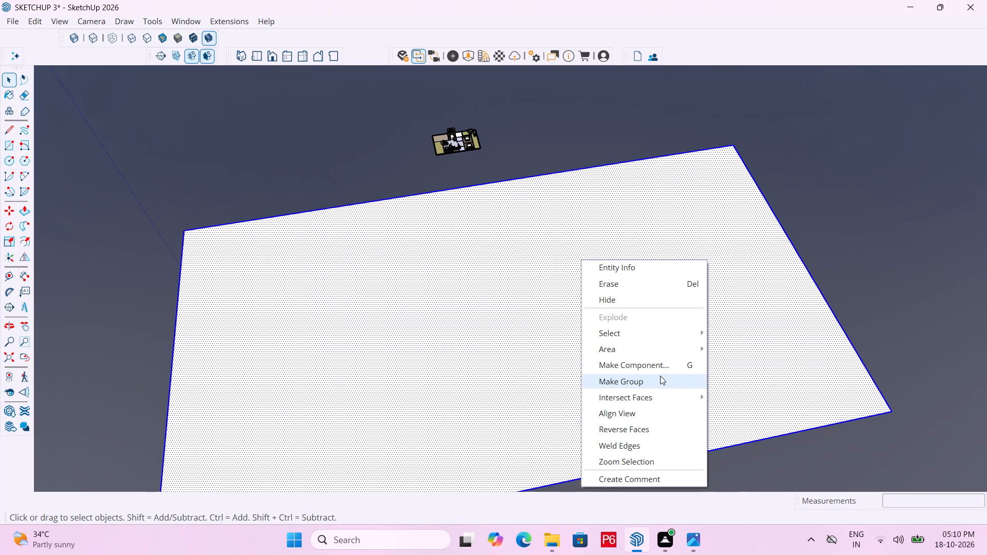
{"action": "left_click", "coordinate": [660, 380]}
{"action": "key", "text": "space"}
Paint the face inside the ground rectangle group with the Soil_04_1K material from the Ground collection, and close the group.
{"action": "double_click", "coordinate": [610, 331]}
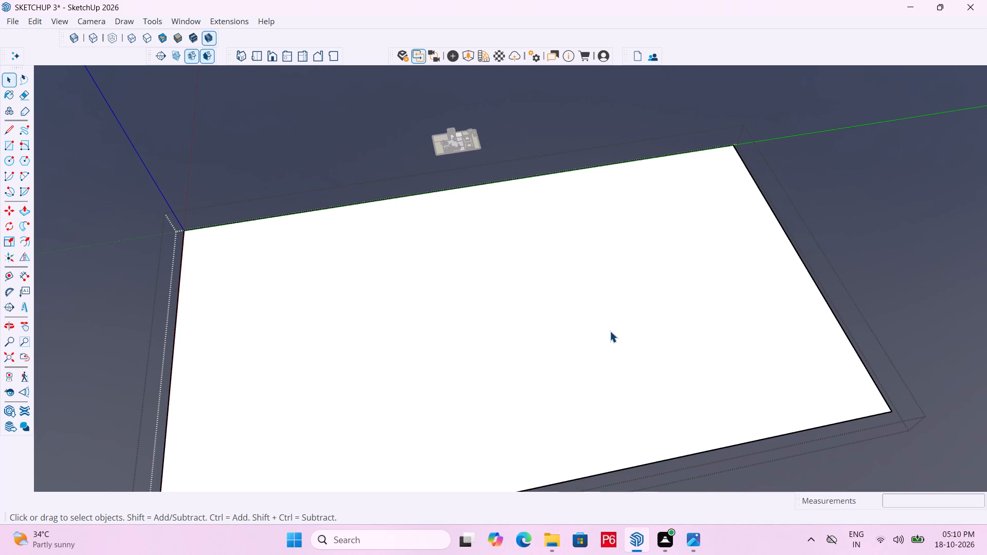
{"action": "key", "text": "b"}
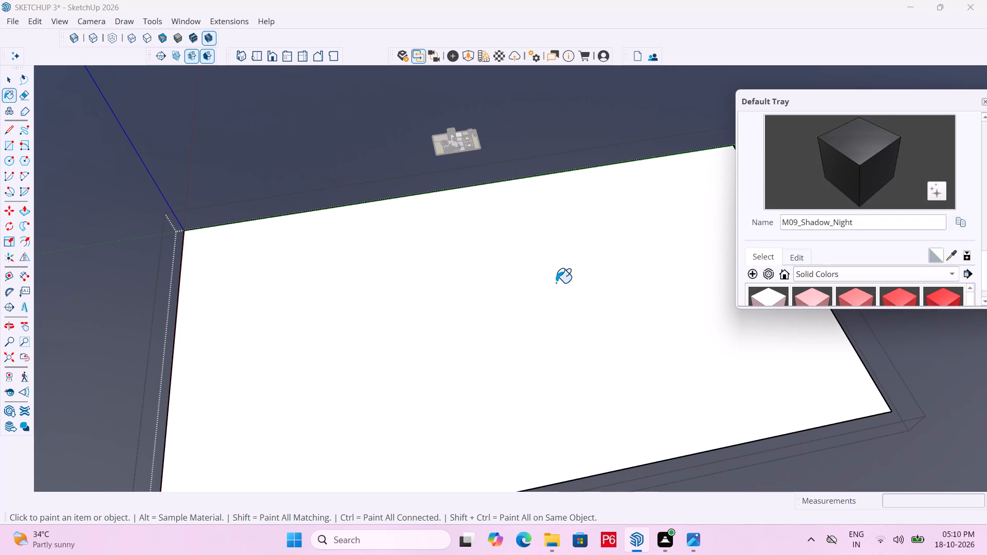
{"action": "scroll", "coordinate": [835, 250], "scroll_direction": "down", "scroll_amount": 2}
{"action": "left_click", "coordinate": [847, 243]}
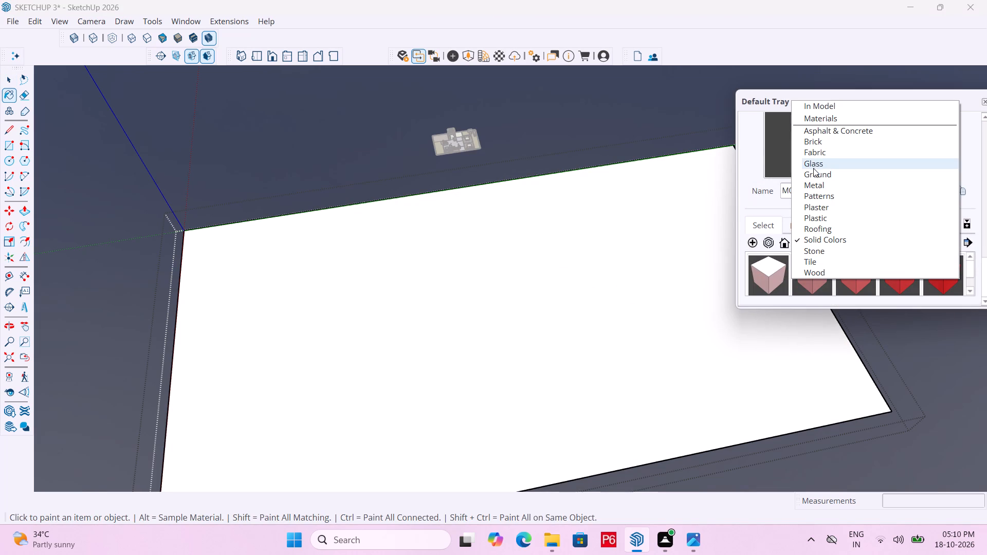
{"action": "left_click", "coordinate": [814, 172]}
{"action": "left_click", "coordinate": [894, 272]}
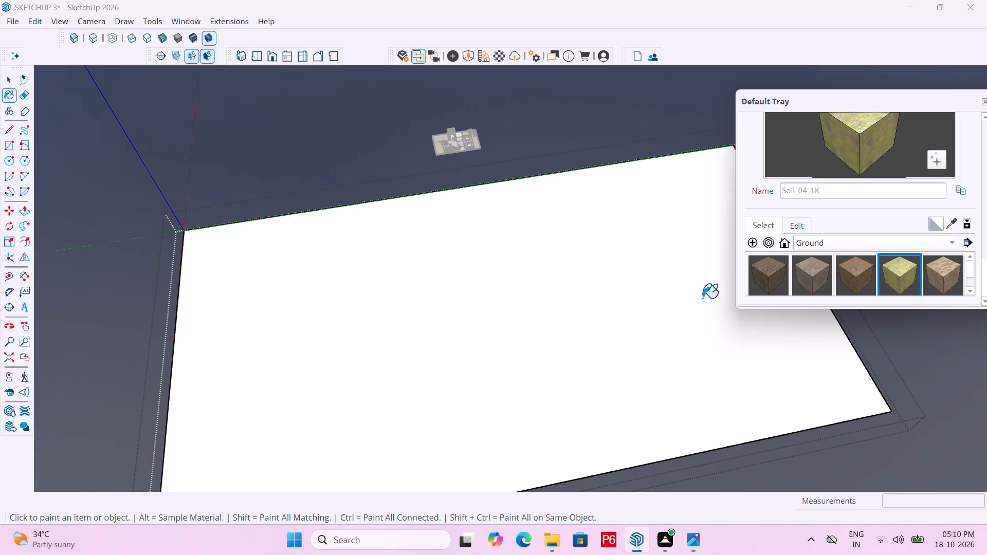
{"action": "left_click", "coordinate": [656, 298]}
{"action": "key", "text": "space"}
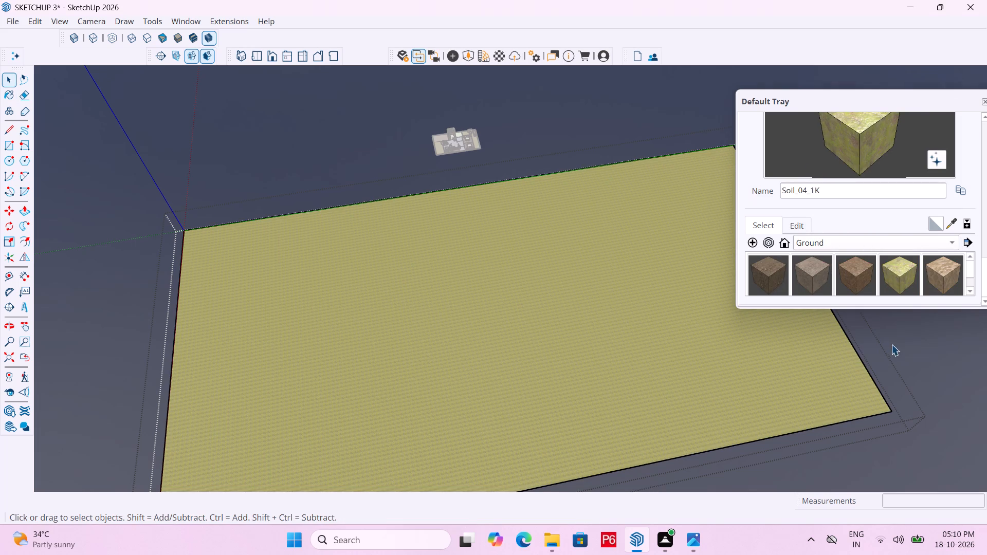
{"action": "scroll", "coordinate": [881, 269], "scroll_direction": "down", "scroll_amount": 4}
{"action": "left_click", "coordinate": [959, 362]}
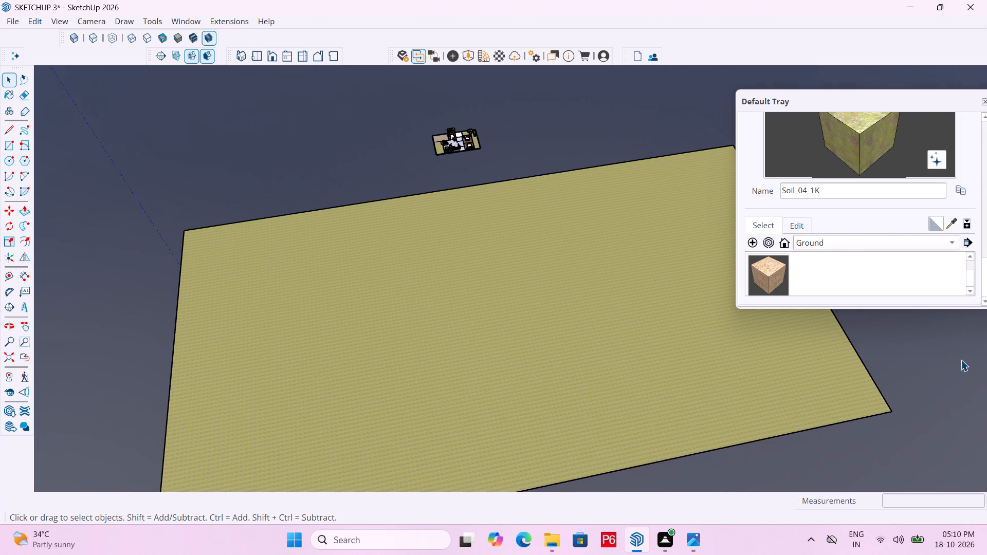
{"action": "left_click_drag", "start_coordinate": [960, 356], "coordinate": [965, 345]}
{"action": "key", "text": "space"}
{"action": "left_click", "coordinate": [678, 128]}
Move the floating materials tray higher to uncover more of the ground plane.
{"action": "left_click_drag", "start_coordinate": [874, 102], "coordinate": [891, 51]}
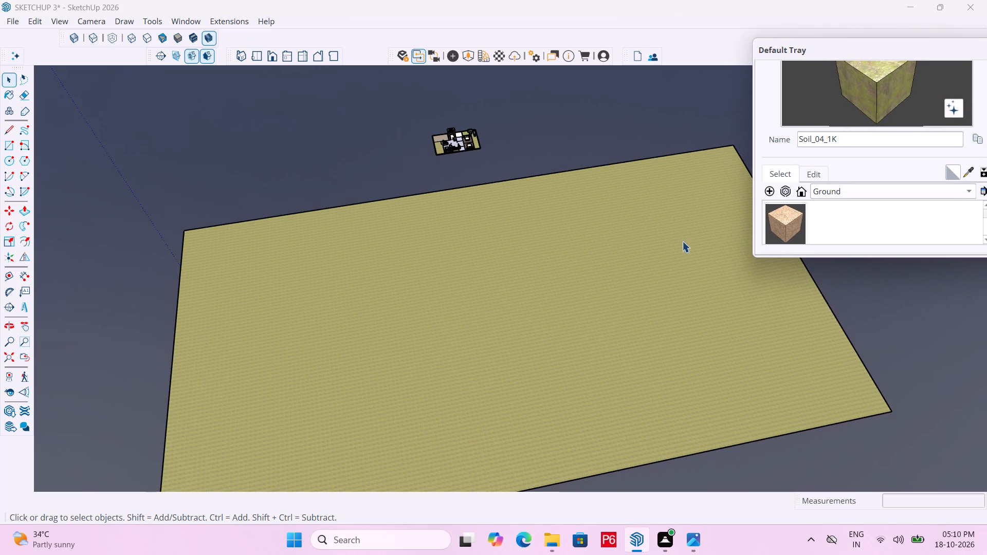
{"action": "triple_click", "coordinate": [907, 330]}
Save the SKETCHUP 3 model.
{"action": "key", "text": "ctrl+s"}
{"action": "key", "text": "ctrl+s"}
{"action": "key", "text": "ctrl+s"}
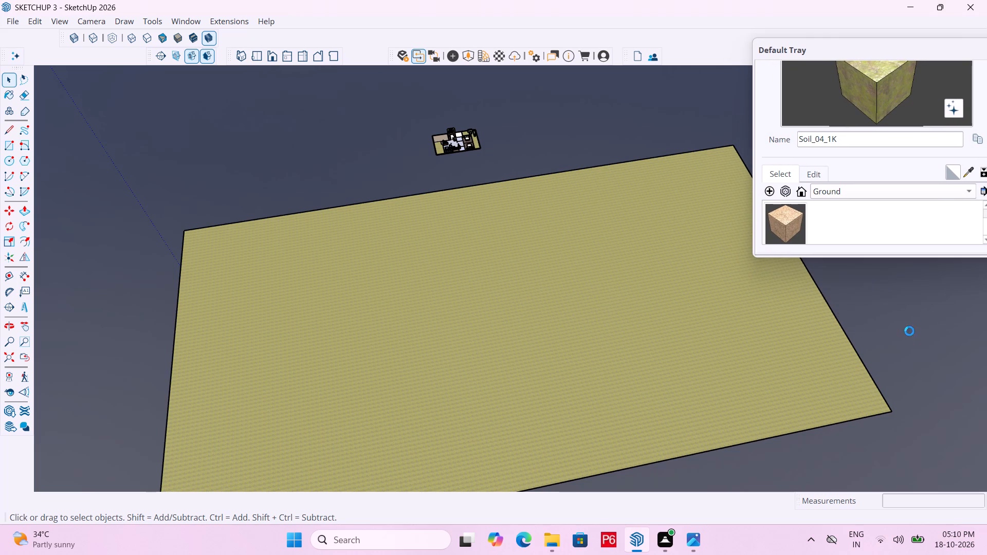
{"action": "key", "text": "ctrl+s"}
{"action": "key", "text": "ctrl+s"}
{"action": "key", "text": "ctrl+s"}
Copy the house's floor and wall group, without the furniture, from its front lawn corner onto the soil-textured ground plane.
{"action": "middle_click_drag", "start_coordinate": [402, 300], "coordinate": [734, 280]}
{"action": "scroll", "coordinate": [339, 258], "scroll_direction": "up", "scroll_amount": 7}
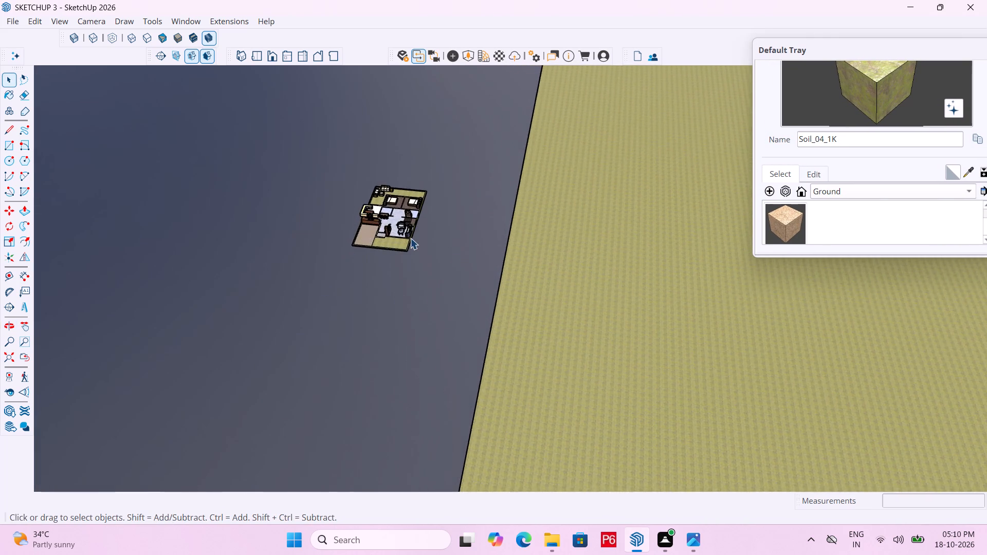
{"action": "scroll", "coordinate": [410, 238], "scroll_direction": "up", "scroll_amount": 4}
{"action": "left_click", "coordinate": [401, 255]}
{"action": "scroll", "coordinate": [403, 254], "scroll_direction": "up", "scroll_amount": 6}
{"action": "left_click", "coordinate": [399, 255]}
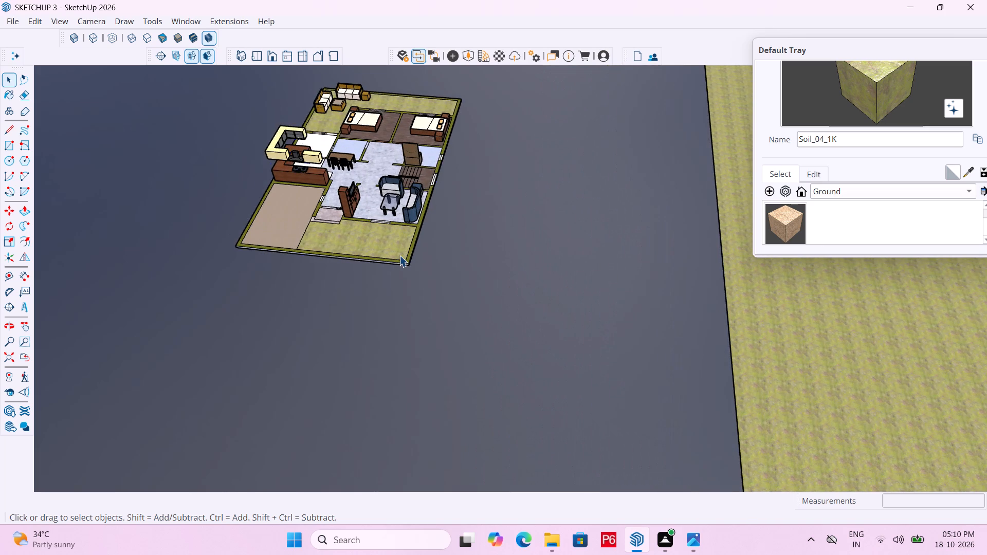
{"action": "scroll", "coordinate": [428, 260], "scroll_direction": "up", "scroll_amount": 16}
{"action": "key", "text": "m"}
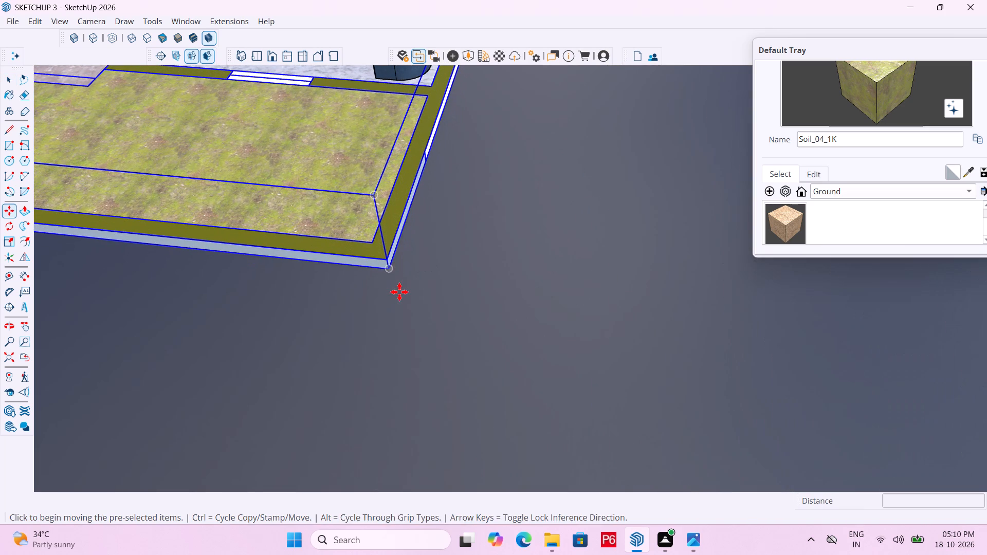
{"action": "left_click", "coordinate": [392, 276]}
{"action": "scroll", "coordinate": [366, 239], "scroll_direction": "down", "scroll_amount": 6}
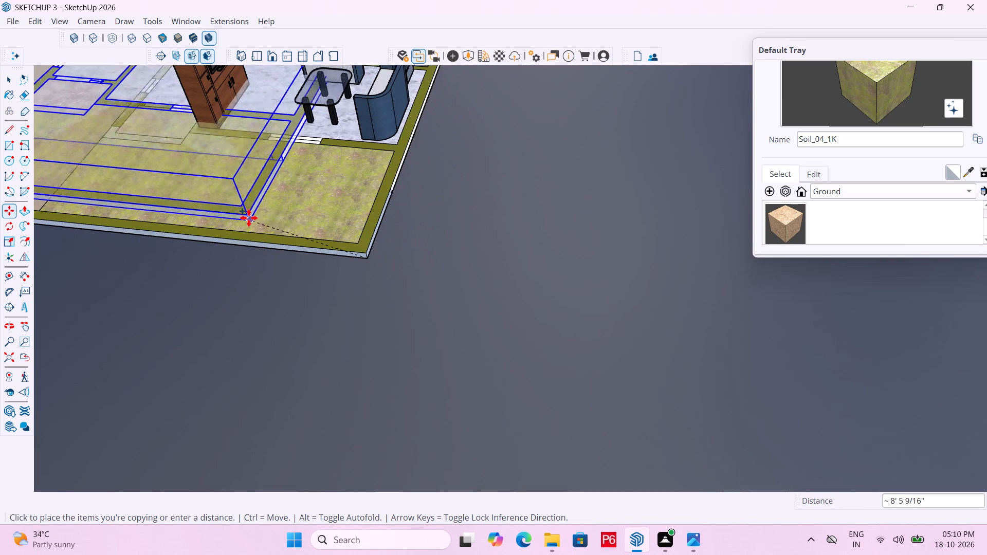
{"action": "scroll", "coordinate": [230, 198], "scroll_direction": "down", "scroll_amount": 7}
{"action": "scroll", "coordinate": [112, 211], "scroll_direction": "down", "scroll_amount": 7}
{"action": "middle_click_drag", "start_coordinate": [756, 403], "coordinate": [319, 227]}
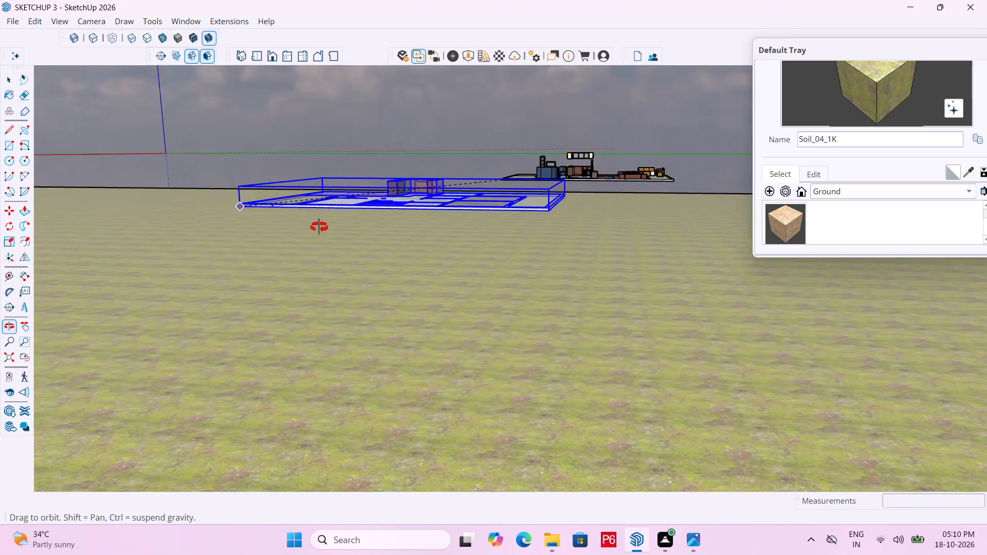
{"action": "middle_click_drag", "start_coordinate": [319, 227], "coordinate": [589, 288]}
{"action": "scroll", "coordinate": [387, 232], "scroll_direction": "down", "scroll_amount": 13}
{"action": "middle_click_drag", "start_coordinate": [490, 331], "coordinate": [562, 360]}
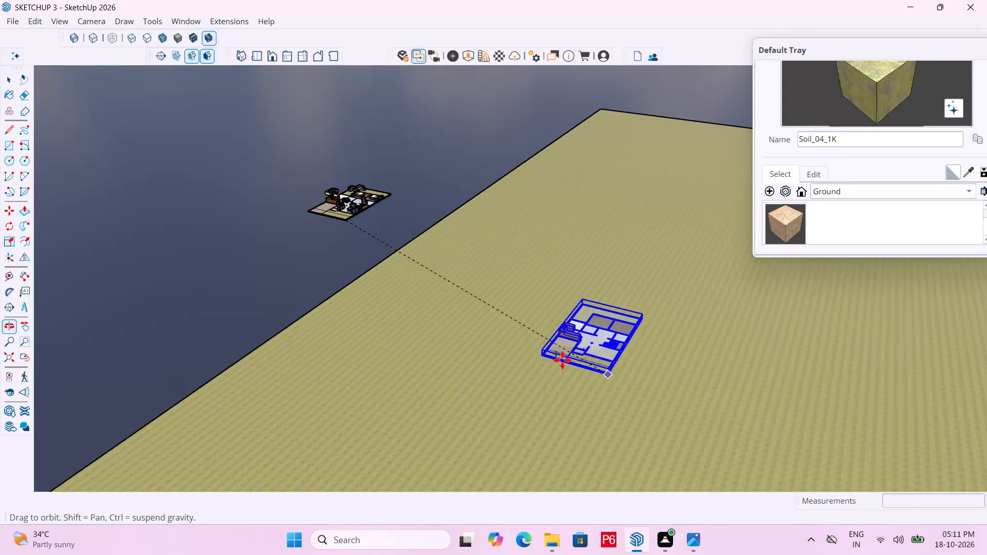
{"action": "middle_click_drag", "start_coordinate": [562, 360], "coordinate": [562, 360]}
{"action": "double_click", "coordinate": [683, 417]}
{"action": "middle_click_drag", "start_coordinate": [692, 419], "coordinate": [580, 372]}
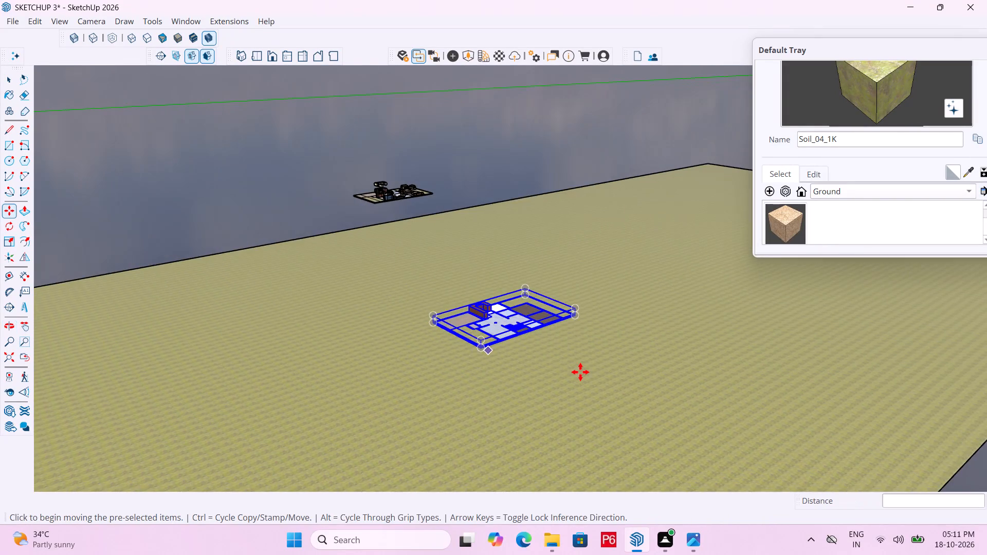
Save the model and undo the copy of the unfurnished floor and wall group on the ground plane.
{"action": "scroll", "coordinate": [487, 368], "scroll_direction": "up", "scroll_amount": 7}
{"action": "middle_click_drag", "start_coordinate": [521, 356], "coordinate": [561, 481]}
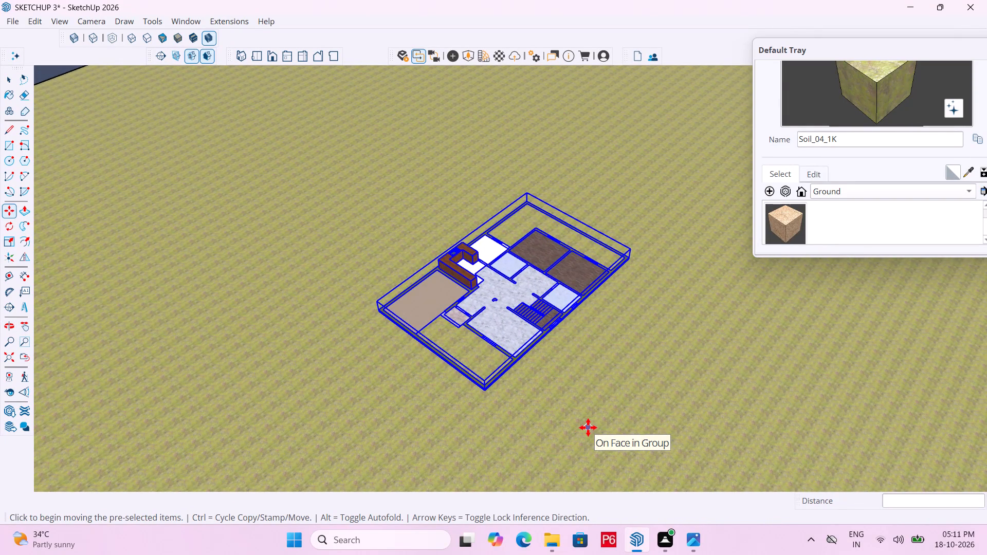
{"action": "key", "text": "ctrl+s"}
{"action": "key", "text": "ctrl+z"}
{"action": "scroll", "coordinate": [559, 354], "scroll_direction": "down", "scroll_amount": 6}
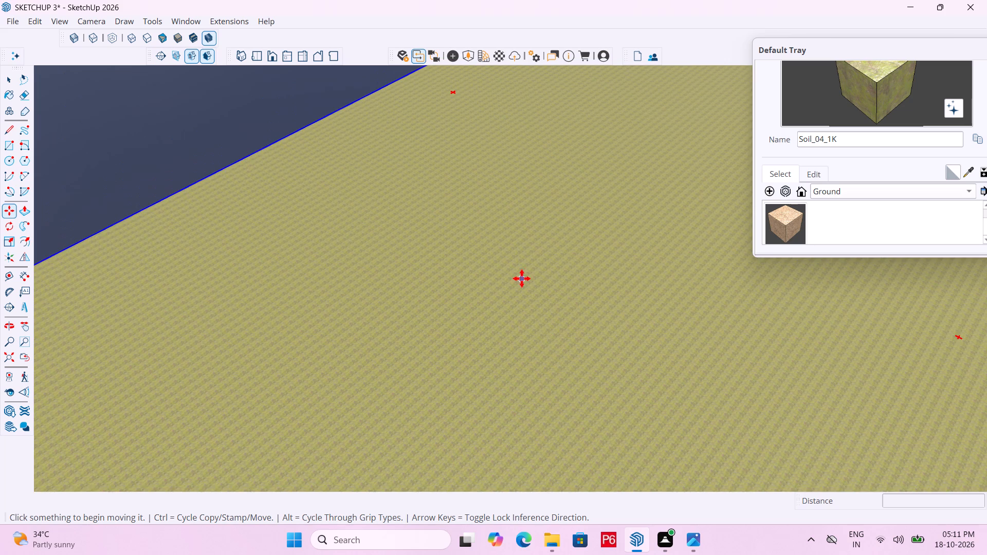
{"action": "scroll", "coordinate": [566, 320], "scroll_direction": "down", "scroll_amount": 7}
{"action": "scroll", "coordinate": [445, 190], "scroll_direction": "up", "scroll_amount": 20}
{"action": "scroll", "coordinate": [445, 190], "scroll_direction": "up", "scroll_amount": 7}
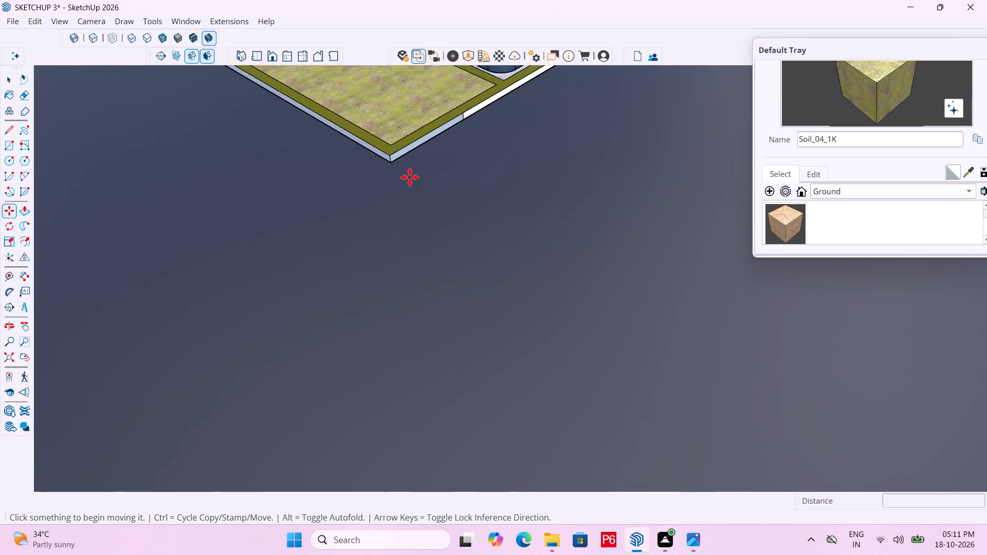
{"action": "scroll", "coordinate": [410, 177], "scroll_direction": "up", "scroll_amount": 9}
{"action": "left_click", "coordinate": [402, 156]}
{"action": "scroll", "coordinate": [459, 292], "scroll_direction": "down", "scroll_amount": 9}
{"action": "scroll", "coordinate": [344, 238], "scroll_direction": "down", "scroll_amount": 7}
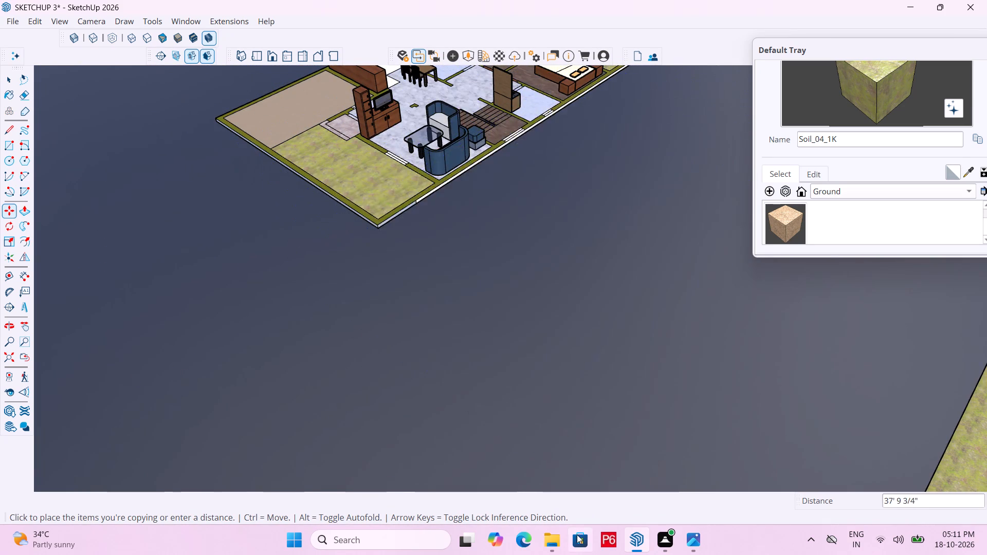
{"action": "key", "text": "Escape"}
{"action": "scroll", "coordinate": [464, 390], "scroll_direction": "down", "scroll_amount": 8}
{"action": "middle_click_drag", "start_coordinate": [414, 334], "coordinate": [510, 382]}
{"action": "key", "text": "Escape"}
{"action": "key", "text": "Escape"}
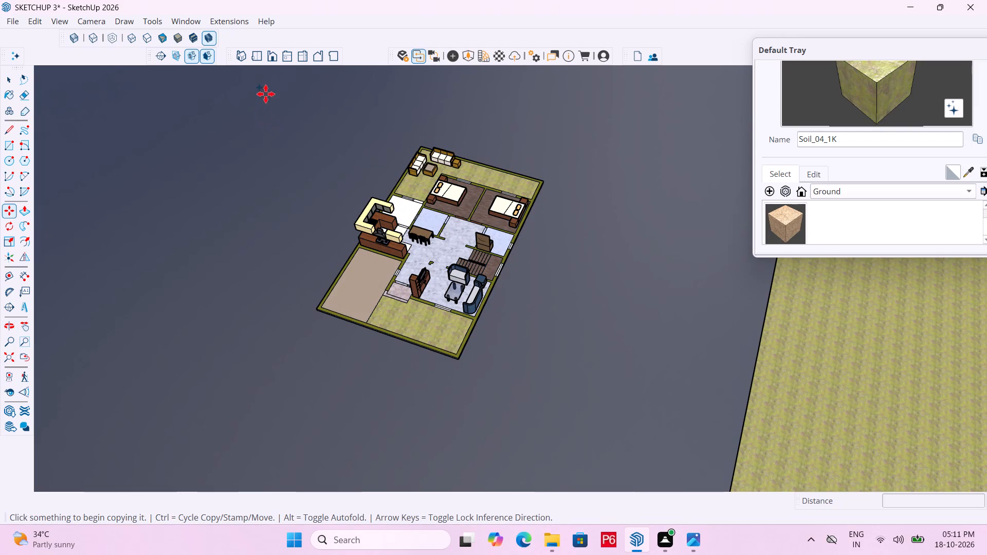
Select the whole house with all its furniture and copy it from the front lawn corner about 363' onto the soil-textured ground.
{"action": "key", "text": "space"}
{"action": "left_click_drag", "start_coordinate": [269, 103], "coordinate": [578, 412]}
{"action": "left_click", "coordinate": [578, 410]}
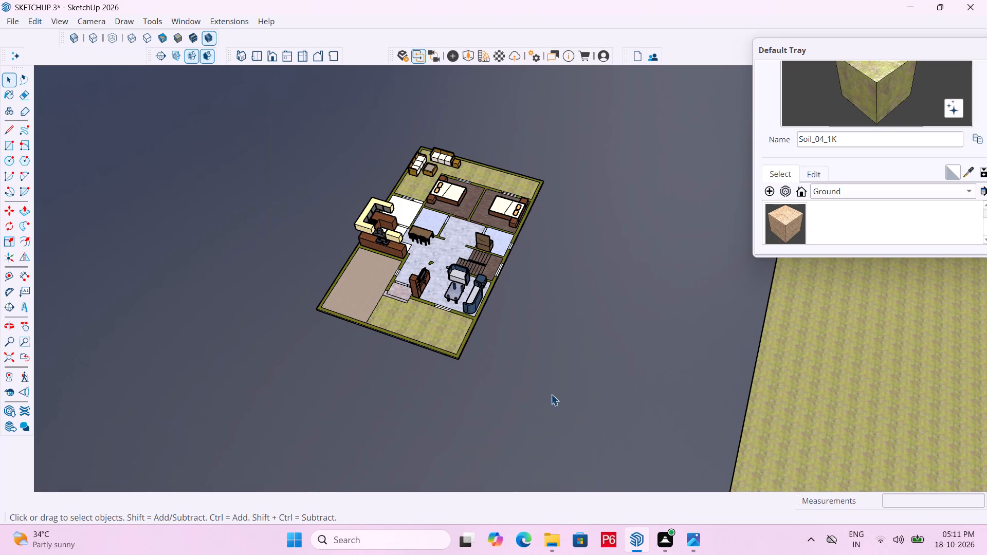
{"action": "left_click_drag", "start_coordinate": [306, 110], "coordinate": [561, 410]}
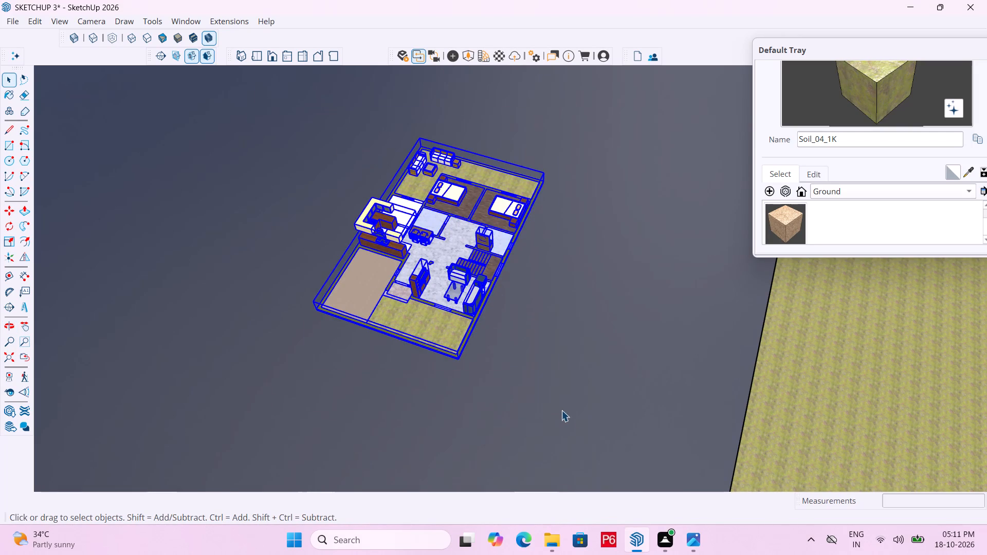
{"action": "middle_click_drag", "start_coordinate": [508, 362], "coordinate": [421, 240]}
{"action": "scroll", "coordinate": [421, 242], "scroll_direction": "up", "scroll_amount": 10}
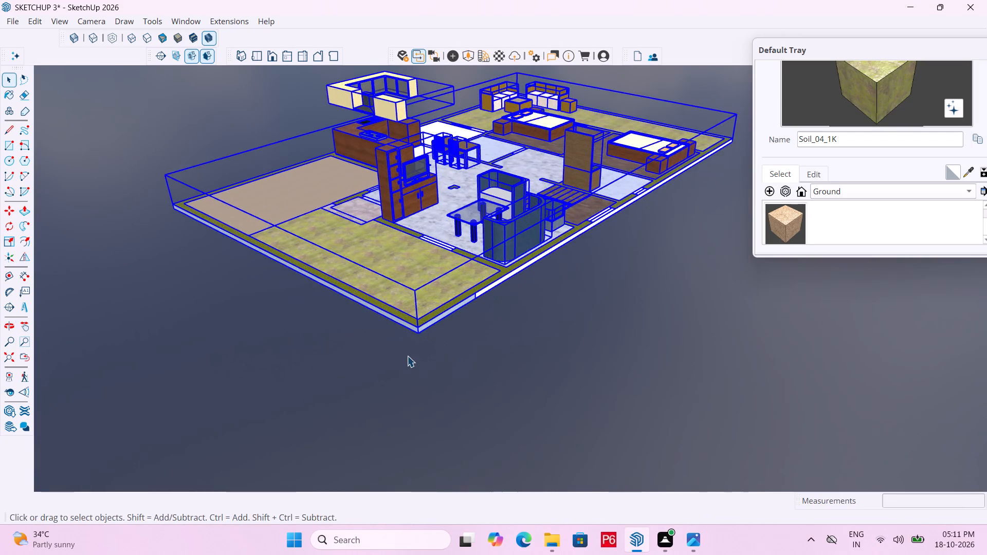
{"action": "scroll", "coordinate": [407, 356], "scroll_direction": "up", "scroll_amount": 5}
{"action": "key", "text": "m"}
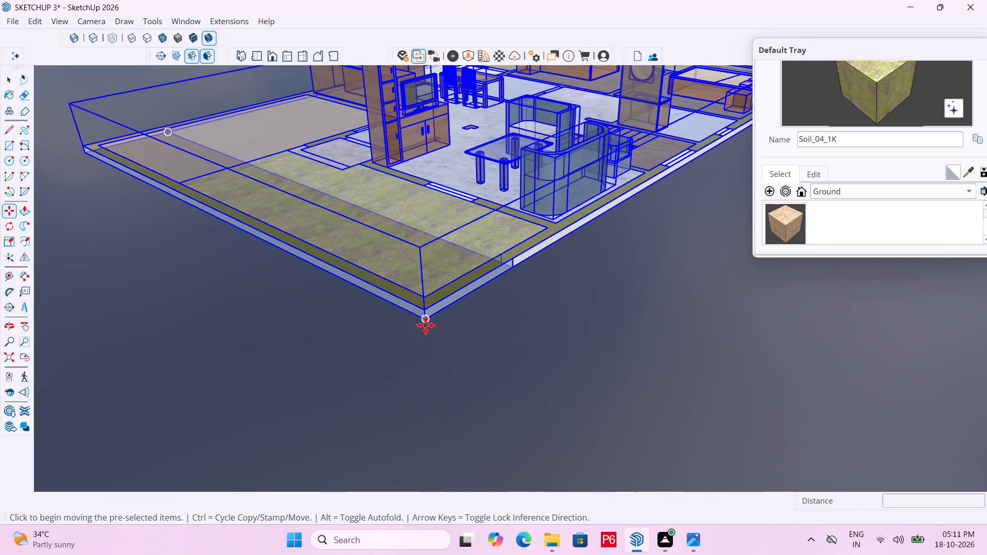
{"action": "left_click", "coordinate": [426, 325]}
{"action": "scroll", "coordinate": [394, 285], "scroll_direction": "down", "scroll_amount": 7}
{"action": "scroll", "coordinate": [313, 224], "scroll_direction": "down", "scroll_amount": 13}
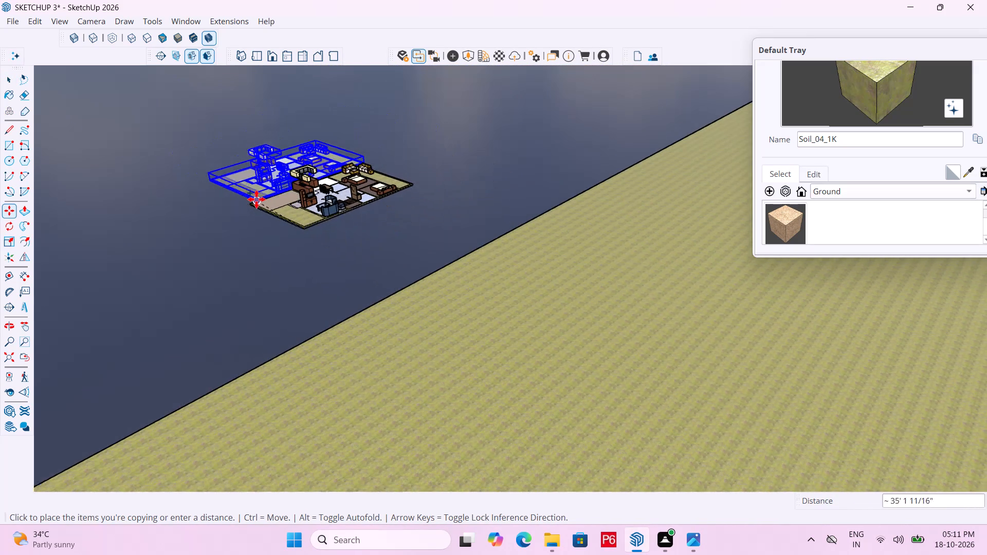
{"action": "scroll", "coordinate": [257, 199], "scroll_direction": "down", "scroll_amount": 2}
{"action": "scroll", "coordinate": [632, 374], "scroll_direction": "down", "scroll_amount": 7}
{"action": "scroll", "coordinate": [326, 236], "scroll_direction": "down", "scroll_amount": 7}
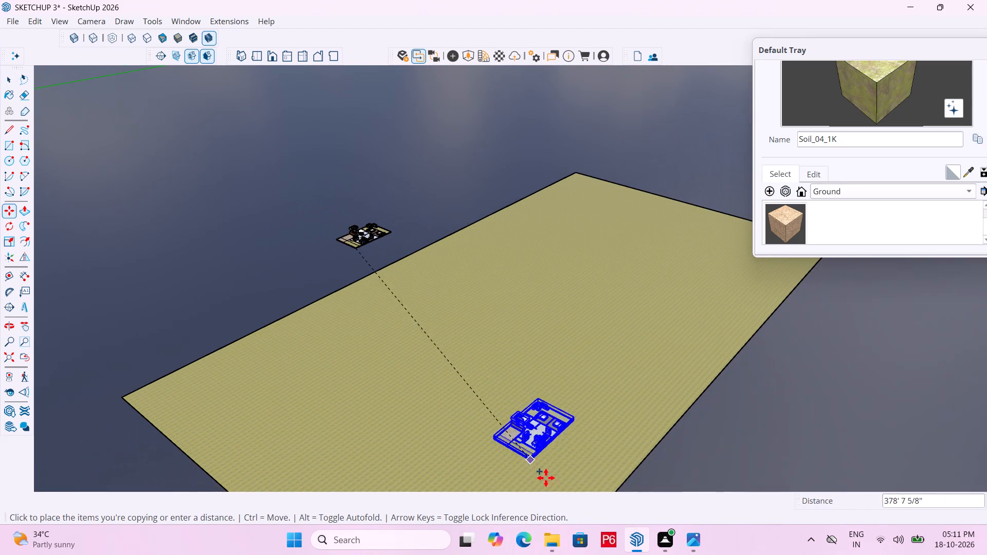
{"action": "middle_click_drag", "start_coordinate": [433, 398], "coordinate": [450, 381]}
{"action": "scroll", "coordinate": [437, 394], "scroll_direction": "down", "scroll_amount": 1}
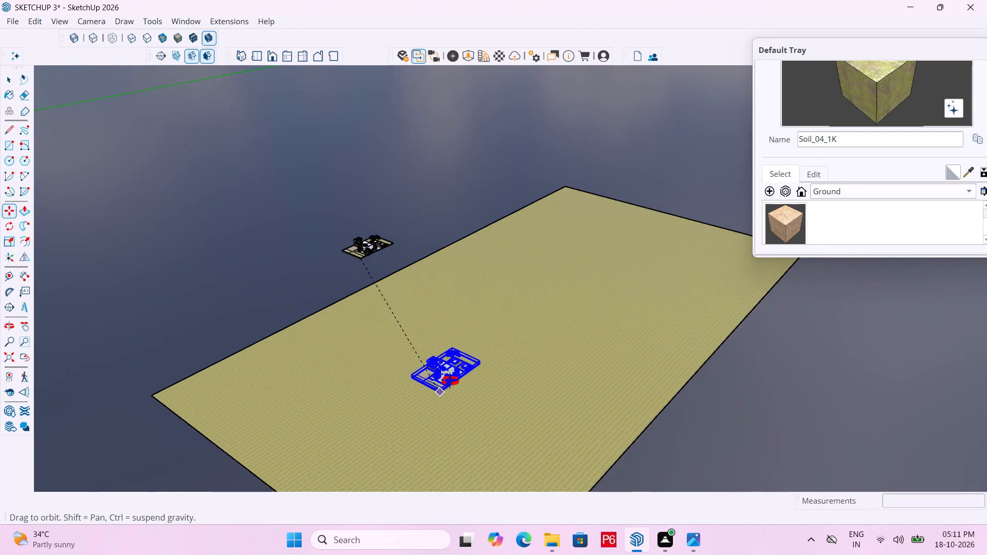
{"action": "middle_click_drag", "start_coordinate": [450, 381], "coordinate": [474, 371]}
{"action": "left_click", "coordinate": [465, 434]}
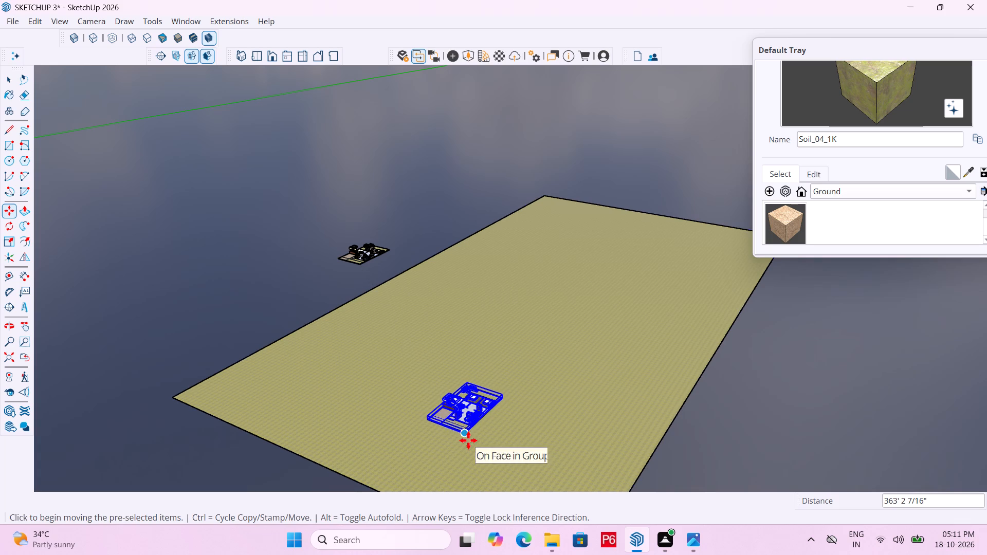
{"action": "key", "text": "Escape"}
Examine the copied furnished house from ground level and from above to check how it sits on the soil ground.
{"action": "scroll", "coordinate": [460, 470], "scroll_direction": "up", "scroll_amount": 17}
{"action": "middle_click_drag", "start_coordinate": [476, 399], "coordinate": [501, 399]}
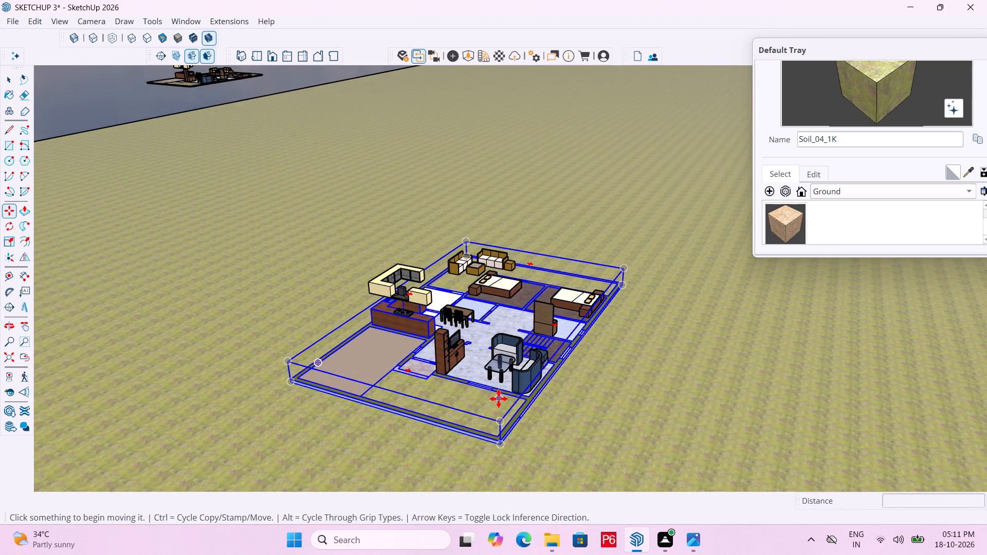
{"action": "middle_click_drag", "start_coordinate": [497, 394], "coordinate": [503, 269]}
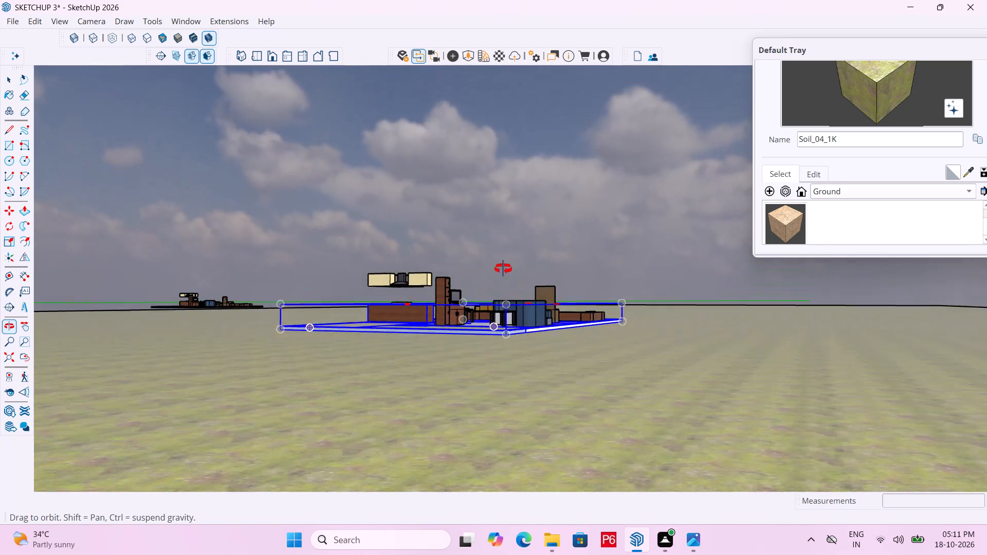
{"action": "middle_click_drag", "start_coordinate": [503, 269], "coordinate": [484, 416]}
{"action": "scroll", "coordinate": [544, 159], "scroll_direction": "down", "scroll_amount": 5}
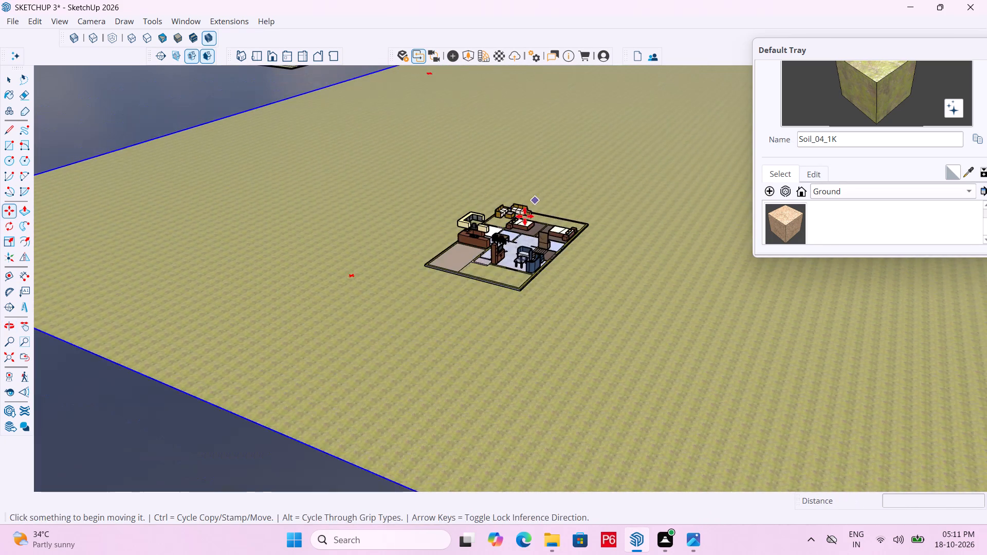
{"action": "middle_click_drag", "start_coordinate": [507, 253], "coordinate": [476, 337]}
{"action": "scroll", "coordinate": [500, 288], "scroll_direction": "up", "scroll_amount": 5}
{"action": "scroll", "coordinate": [604, 151], "scroll_direction": "up", "scroll_amount": 5}
{"action": "middle_click_drag", "start_coordinate": [623, 125], "coordinate": [628, 96]}
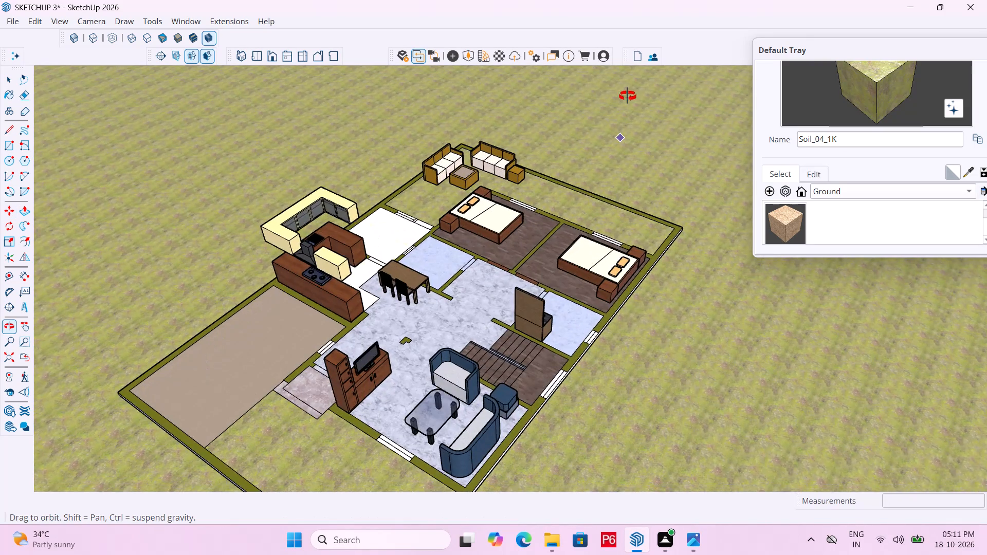
{"action": "middle_click_drag", "start_coordinate": [628, 96], "coordinate": [636, 71]}
{"action": "scroll", "coordinate": [650, 160], "scroll_direction": "down", "scroll_amount": 3}
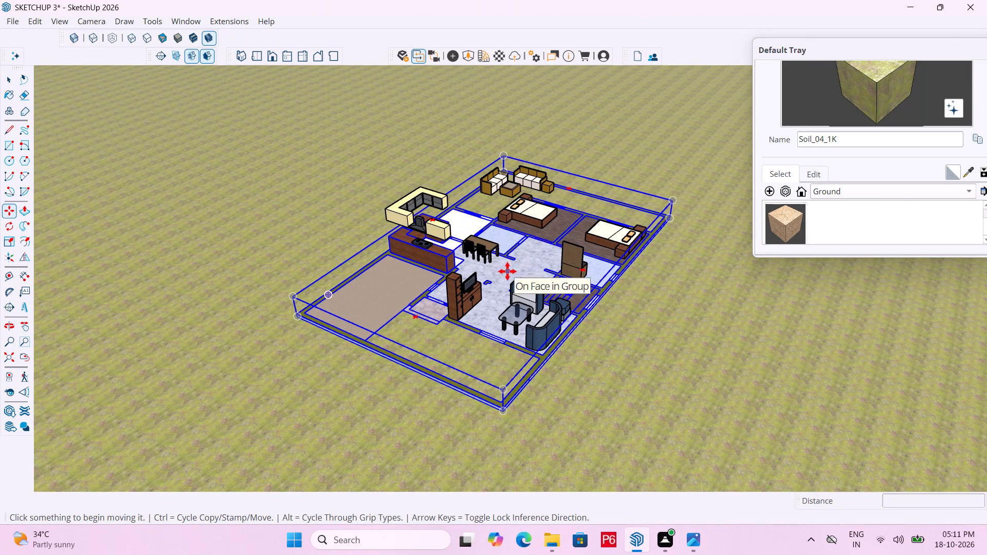
Save the SKETCHUP 3 model.
{"action": "key", "text": "ctrl+s"}
{"action": "key", "text": "ctrl+s"}
{"action": "key", "text": "ctrl+s"}
{"action": "key", "text": "ctrl+s"}
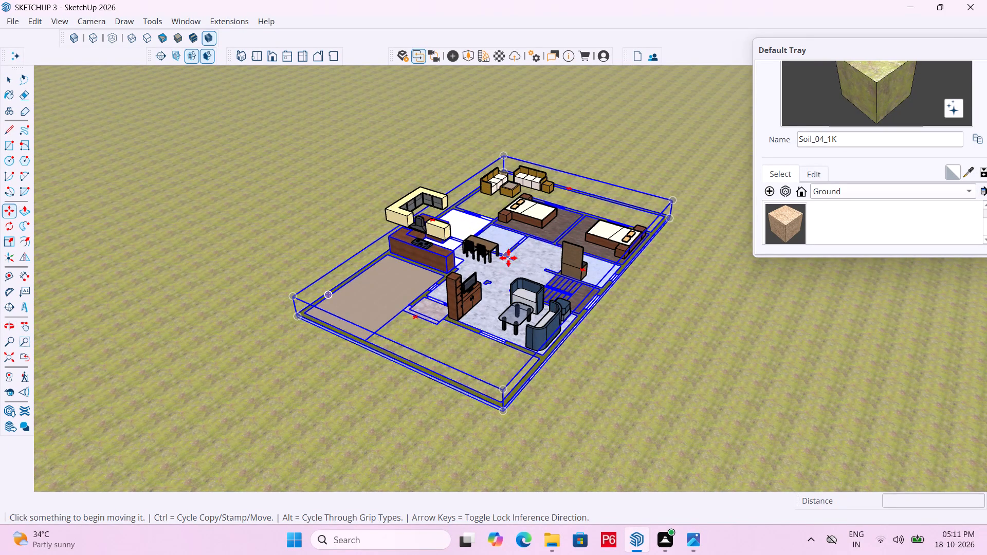
Browse the swatches of the Solid Colors material collection.
{"action": "middle_click_drag", "start_coordinate": [519, 241], "coordinate": [494, 240]}
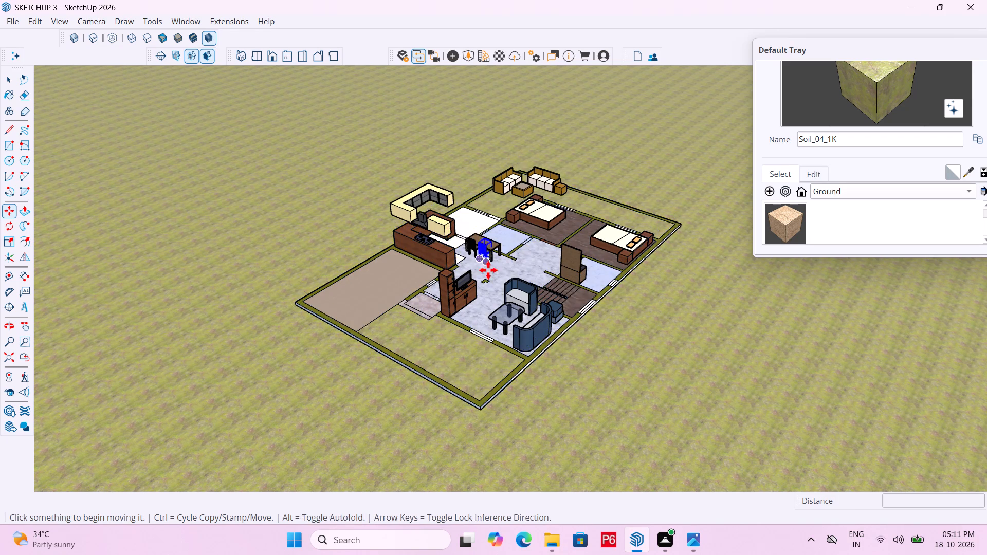
{"action": "scroll", "coordinate": [472, 343], "scroll_direction": "up", "scroll_amount": 4}
{"action": "scroll", "coordinate": [439, 349], "scroll_direction": "down", "scroll_amount": 2}
{"action": "key", "text": "space"}
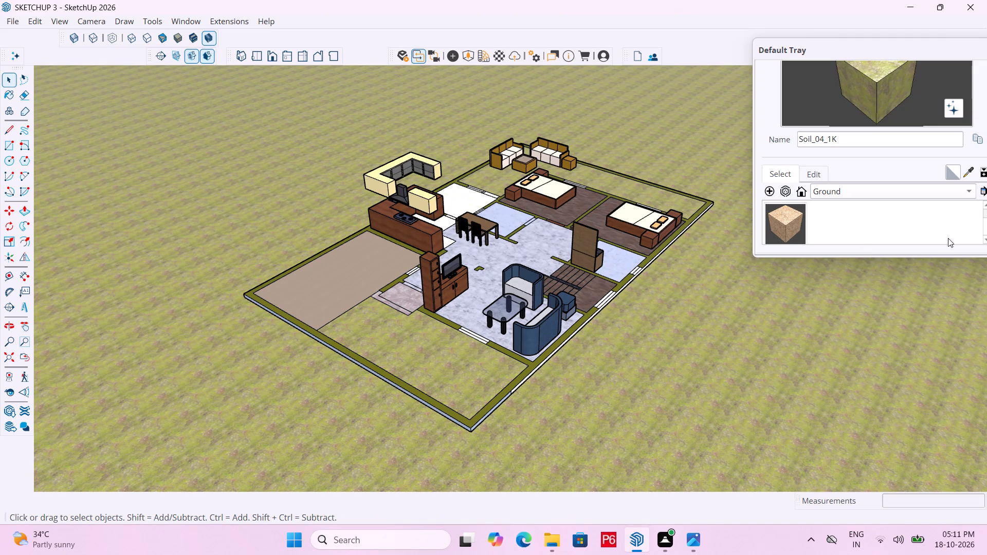
{"action": "left_click", "coordinate": [906, 191]}
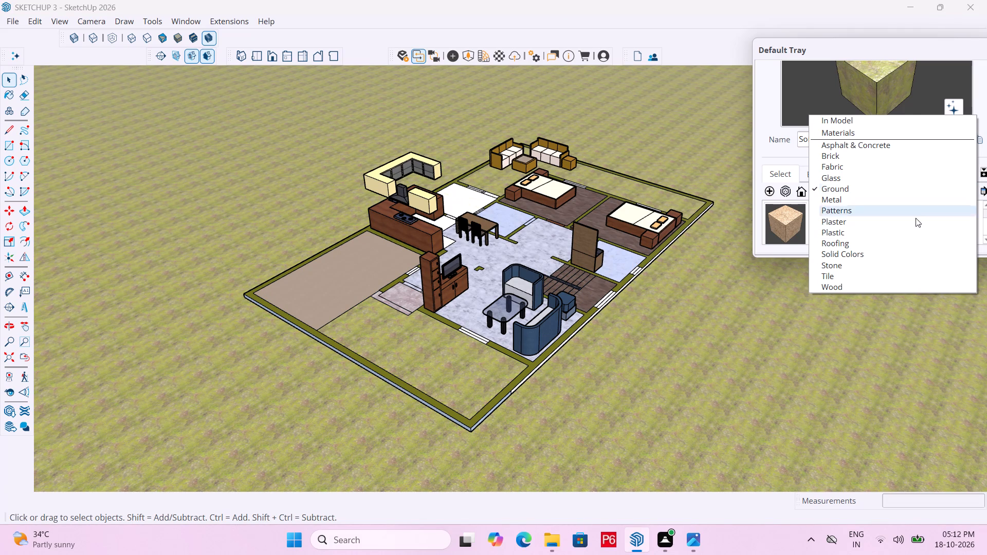
{"action": "left_click", "coordinate": [858, 259]}
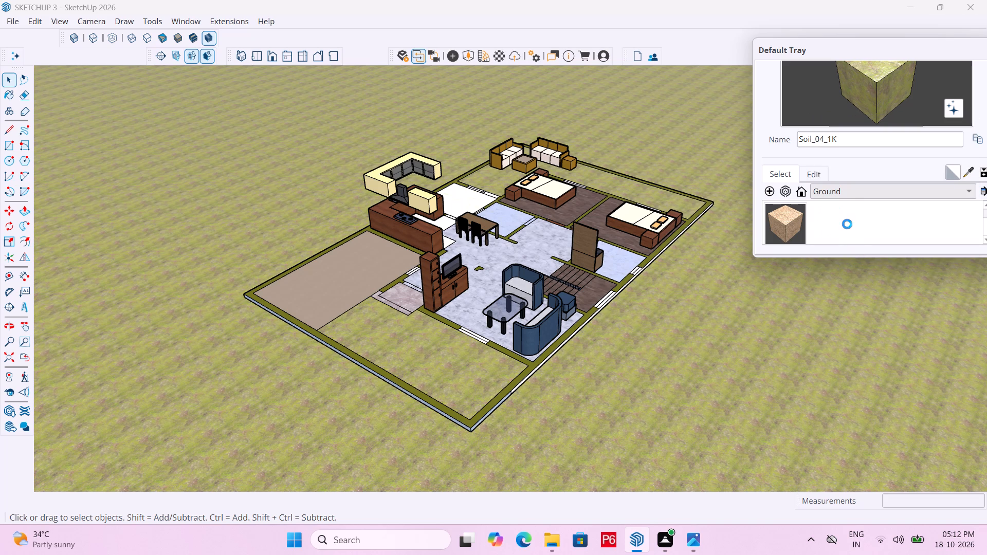
{"action": "scroll", "coordinate": [863, 202], "scroll_direction": "down", "scroll_amount": 9}
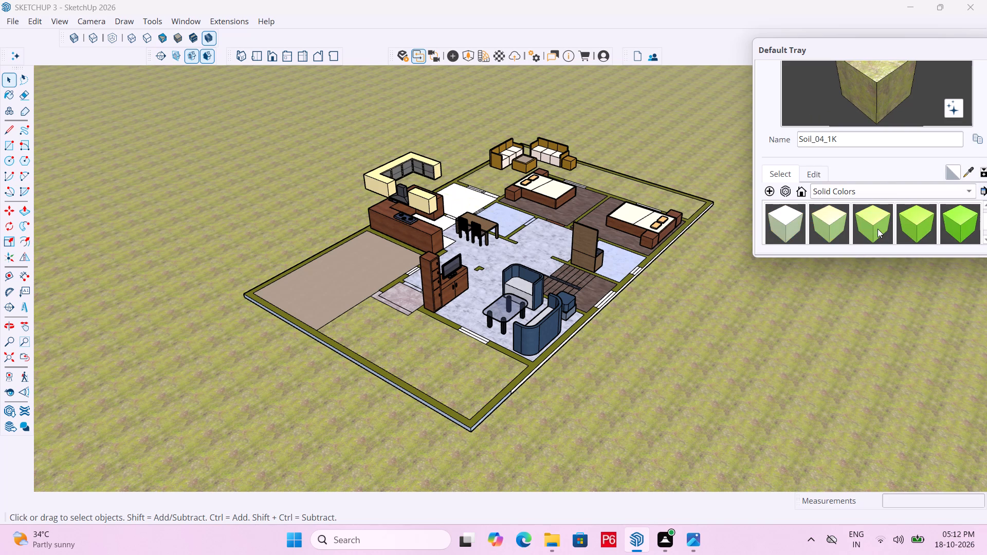
Frame the whole furnished house from above and close the floating Default Tray to clear the model view.
{"action": "middle_click_drag", "start_coordinate": [595, 433], "coordinate": [580, 484]}
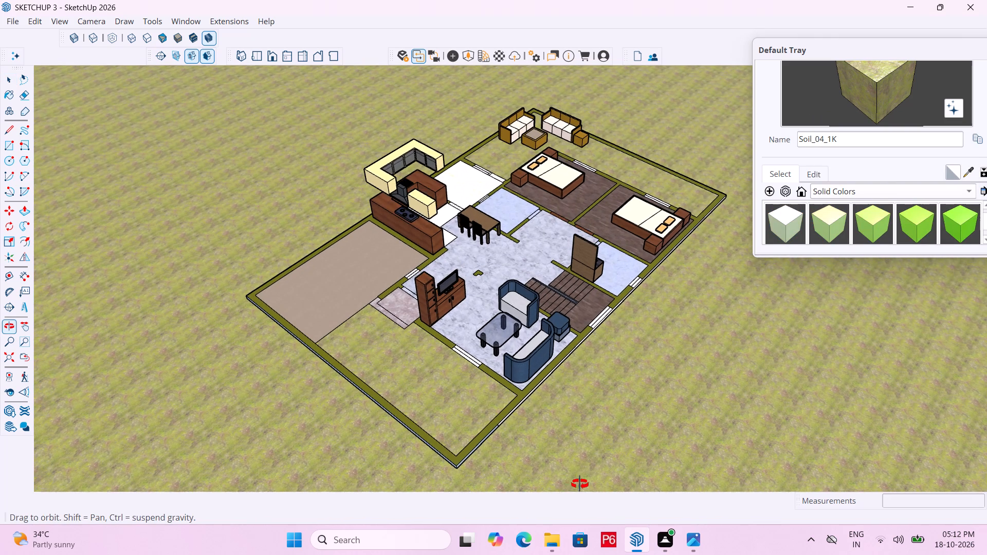
{"action": "middle_click_drag", "start_coordinate": [580, 484], "coordinate": [580, 484]}
{"action": "scroll", "coordinate": [394, 451], "scroll_direction": "up", "scroll_amount": 1}
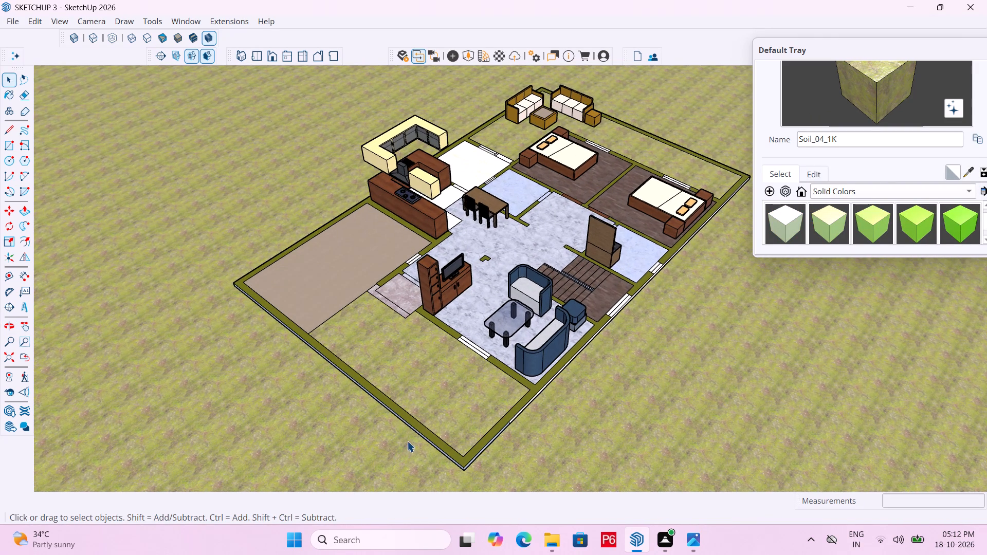
{"action": "middle_click_drag", "start_coordinate": [489, 410], "coordinate": [507, 437]}
{"action": "scroll", "coordinate": [349, 392], "scroll_direction": "down", "scroll_amount": 2}
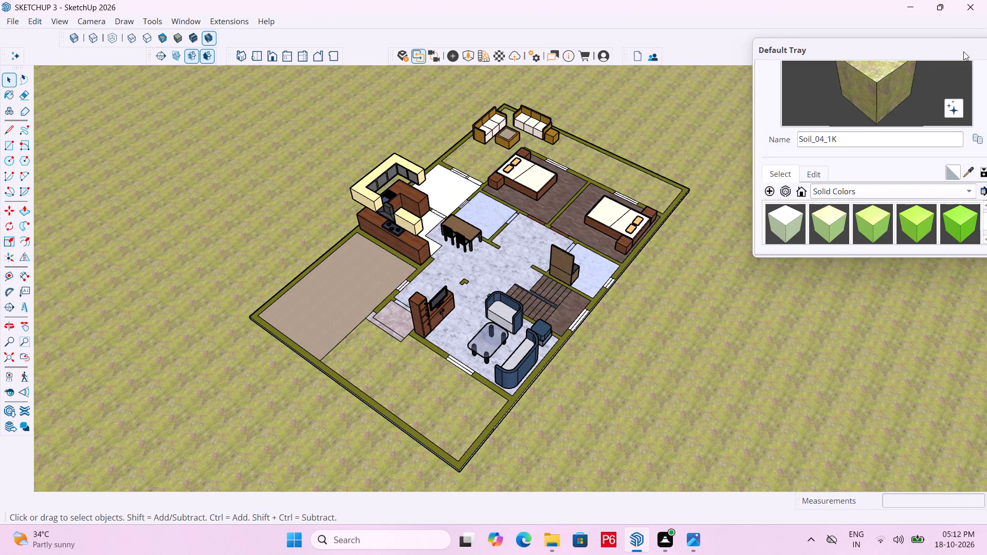
{"action": "left_click_drag", "start_coordinate": [965, 49], "coordinate": [870, 55]}
{"action": "left_click", "coordinate": [906, 54]}
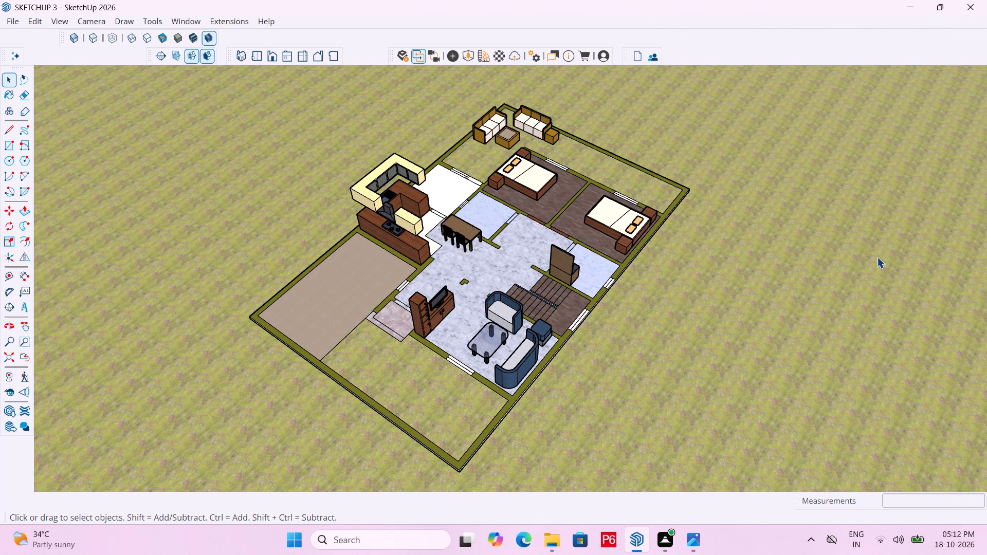
Preview the current view's printout for Microsoft Print to PDF and check the house in it at several magnifications.
{"action": "key", "text": "ctrl+p"}
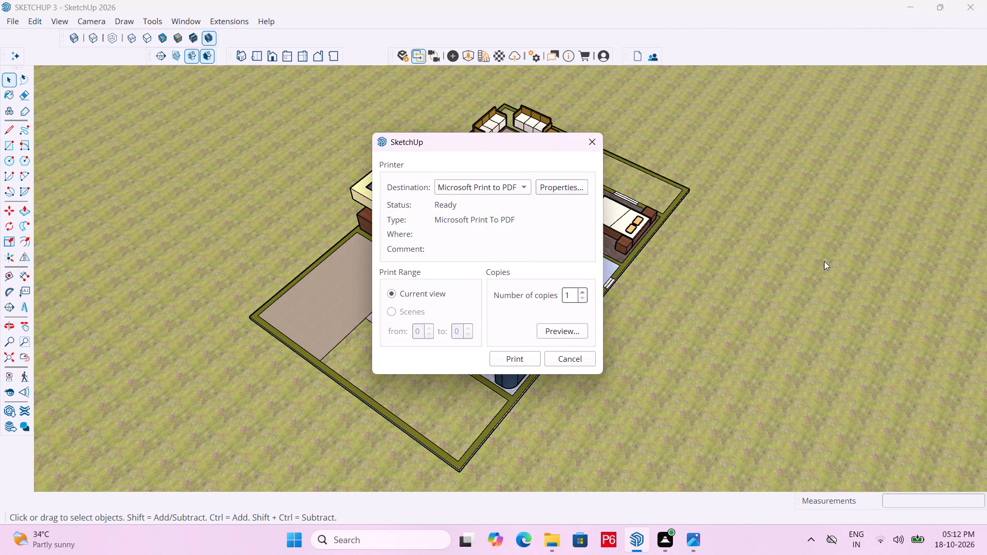
{"action": "left_click", "coordinate": [563, 332]}
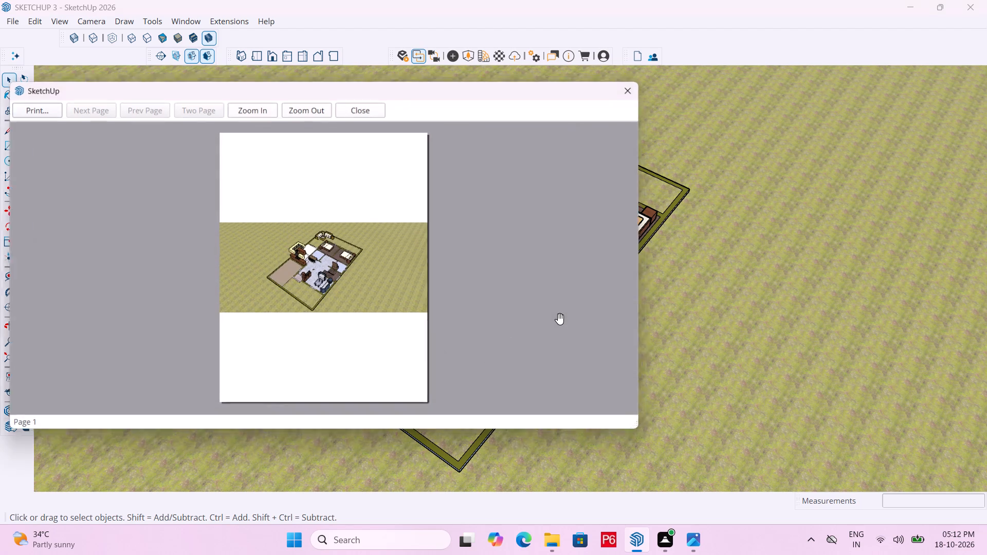
{"action": "scroll", "coordinate": [267, 277], "scroll_direction": "up", "scroll_amount": 5}
{"action": "triple_click", "coordinate": [262, 106]}
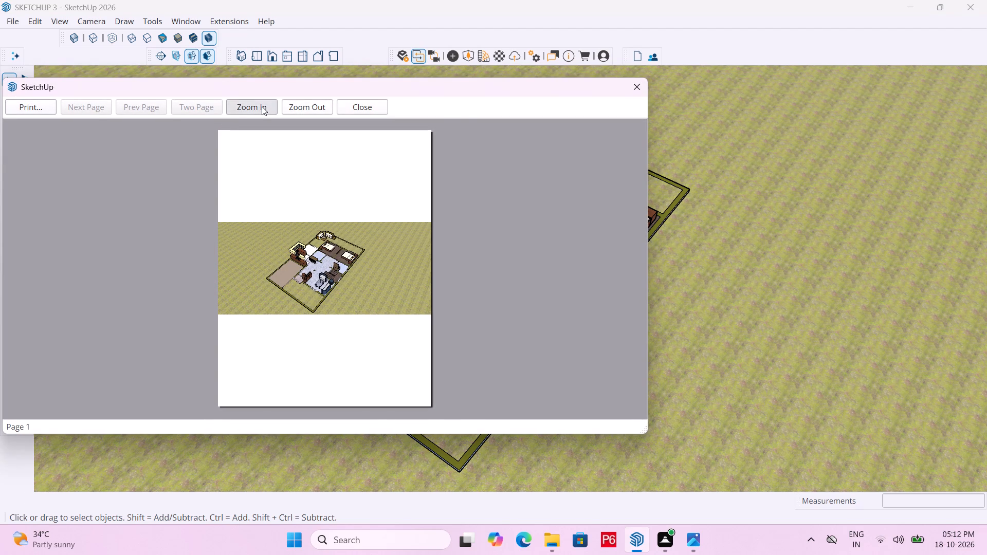
{"action": "triple_click", "coordinate": [262, 106]}
{"action": "triple_click", "coordinate": [262, 106]}
{"action": "triple_click", "coordinate": [262, 106]}
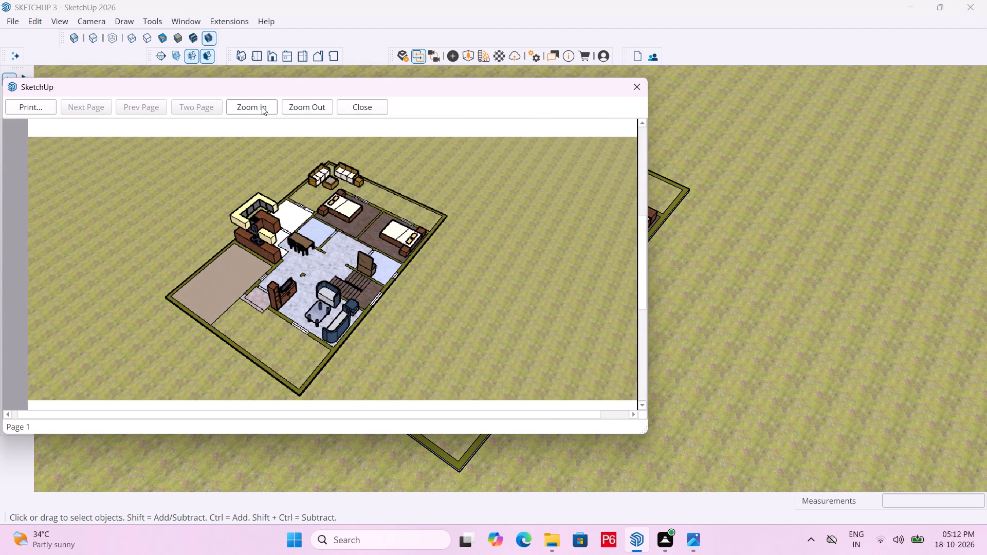
{"action": "double_click", "coordinate": [262, 106]}
{"action": "left_click", "coordinate": [305, 107]}
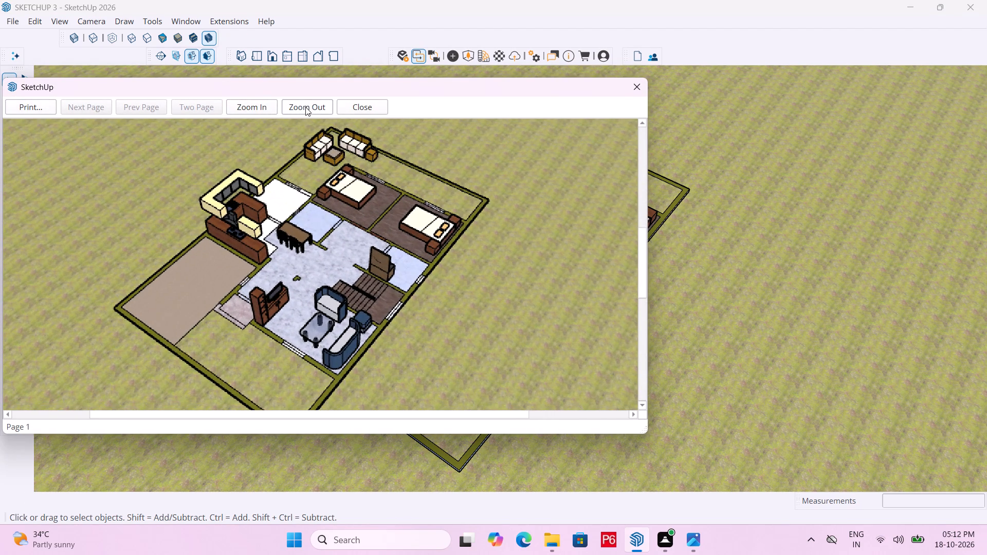
{"action": "left_click", "coordinate": [295, 112]}
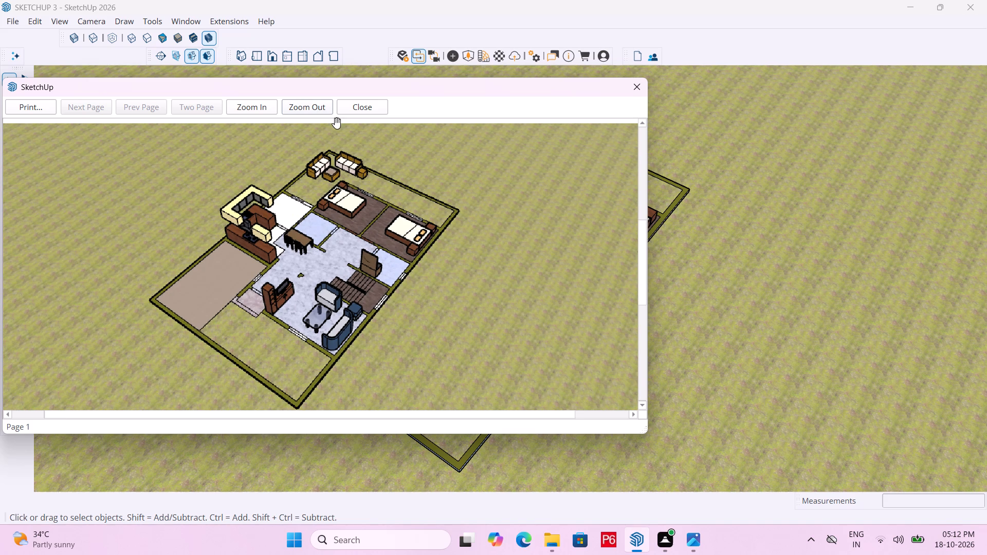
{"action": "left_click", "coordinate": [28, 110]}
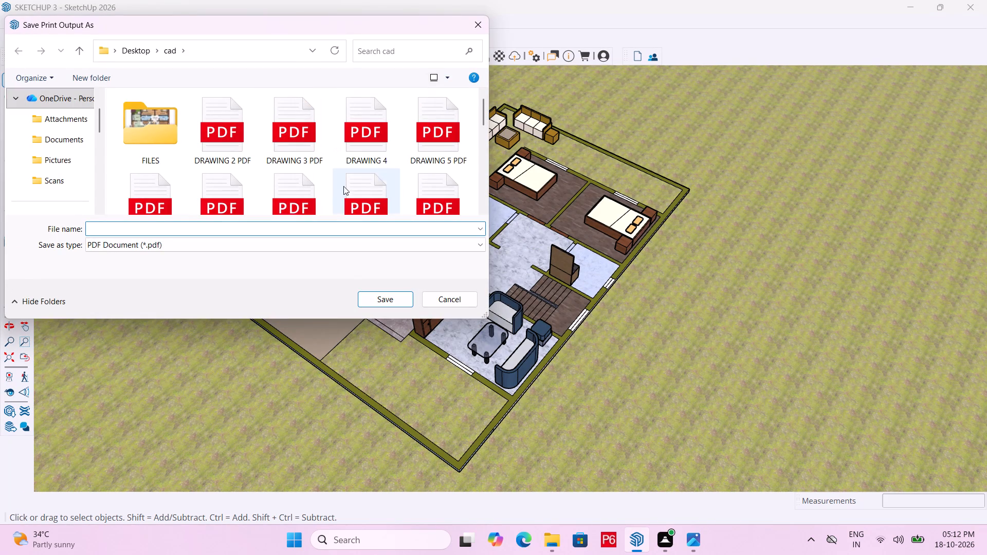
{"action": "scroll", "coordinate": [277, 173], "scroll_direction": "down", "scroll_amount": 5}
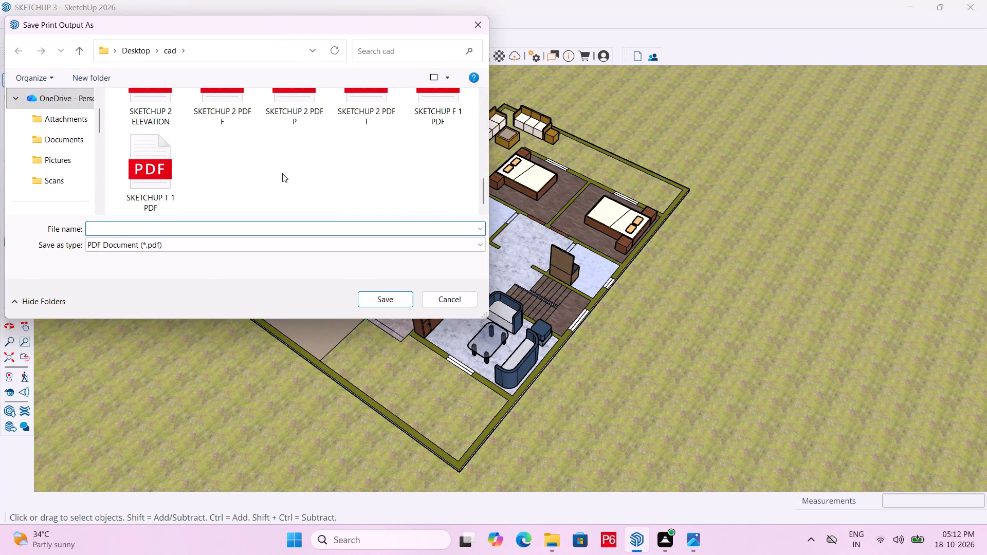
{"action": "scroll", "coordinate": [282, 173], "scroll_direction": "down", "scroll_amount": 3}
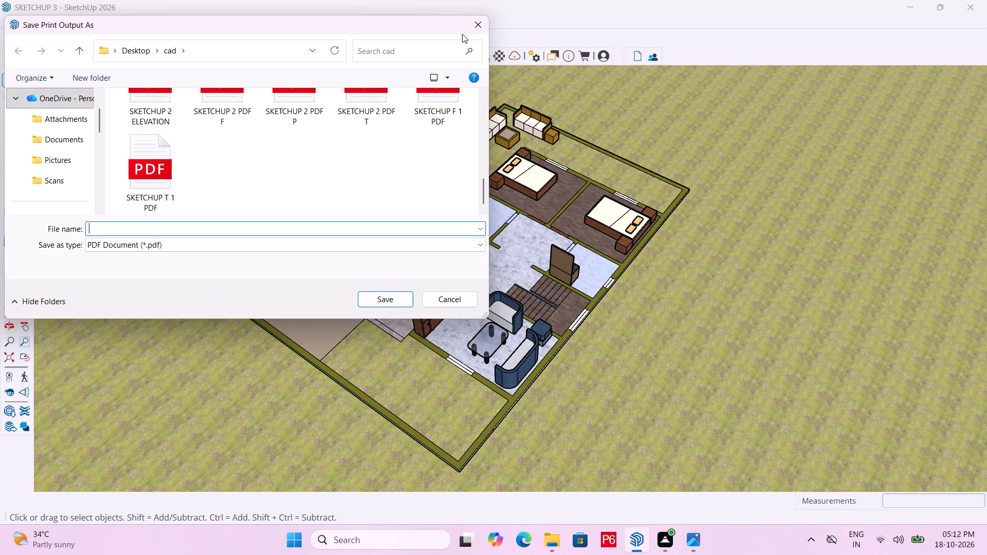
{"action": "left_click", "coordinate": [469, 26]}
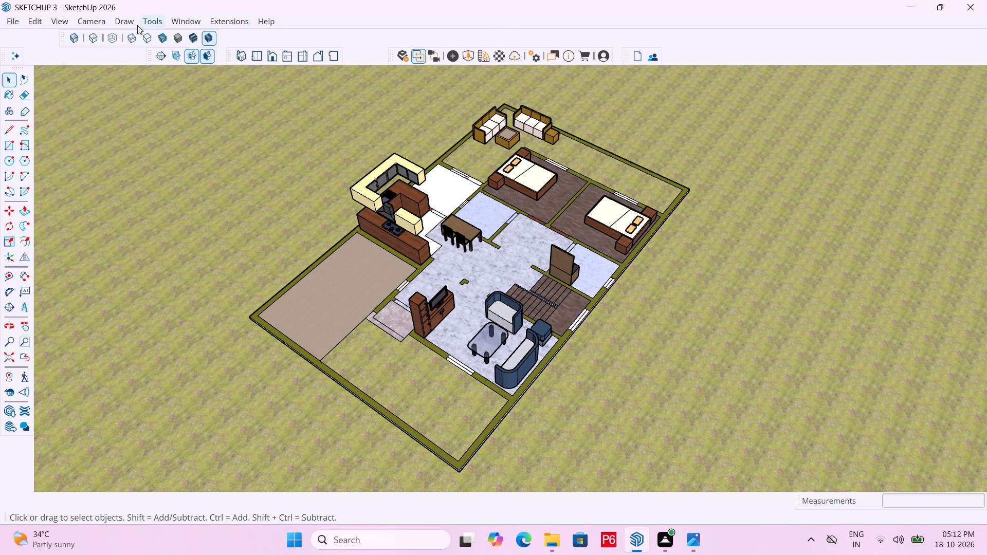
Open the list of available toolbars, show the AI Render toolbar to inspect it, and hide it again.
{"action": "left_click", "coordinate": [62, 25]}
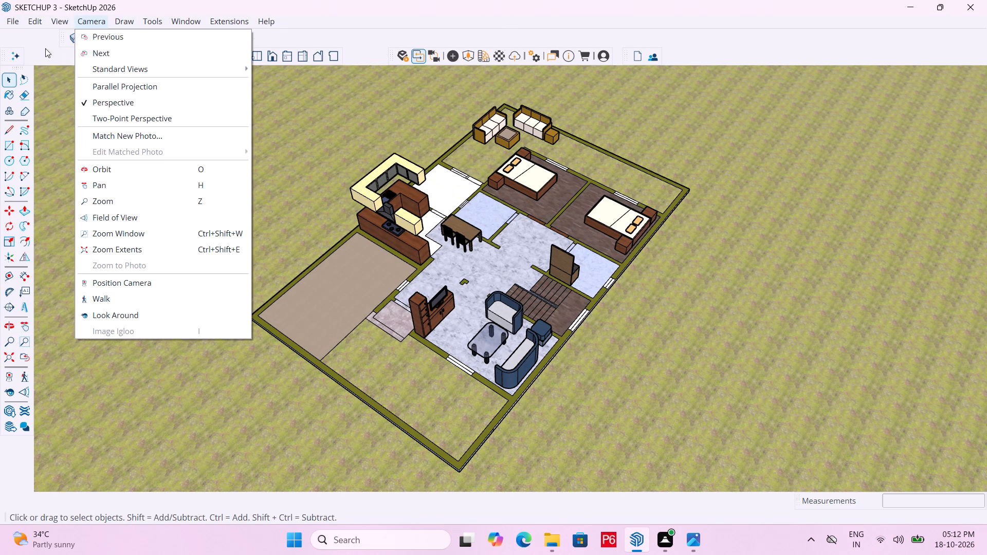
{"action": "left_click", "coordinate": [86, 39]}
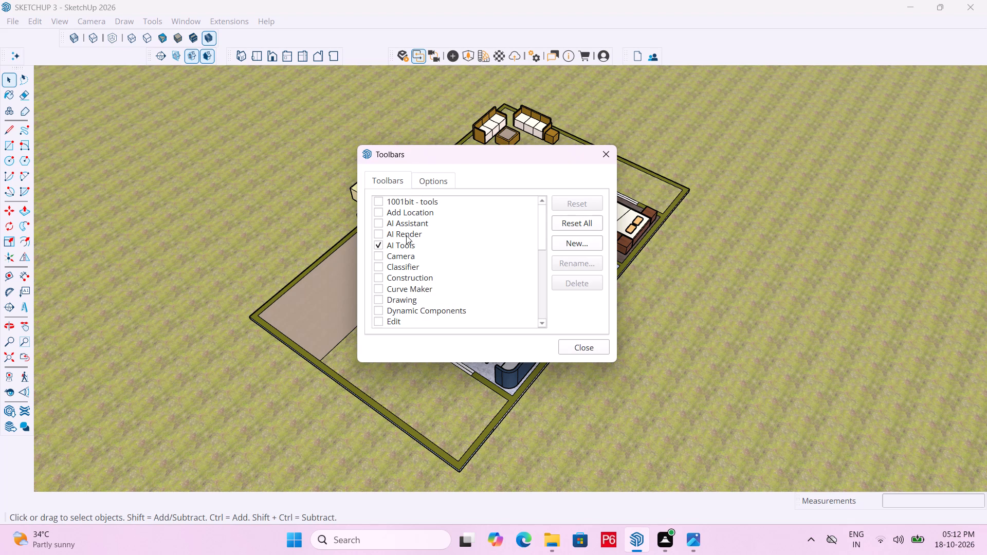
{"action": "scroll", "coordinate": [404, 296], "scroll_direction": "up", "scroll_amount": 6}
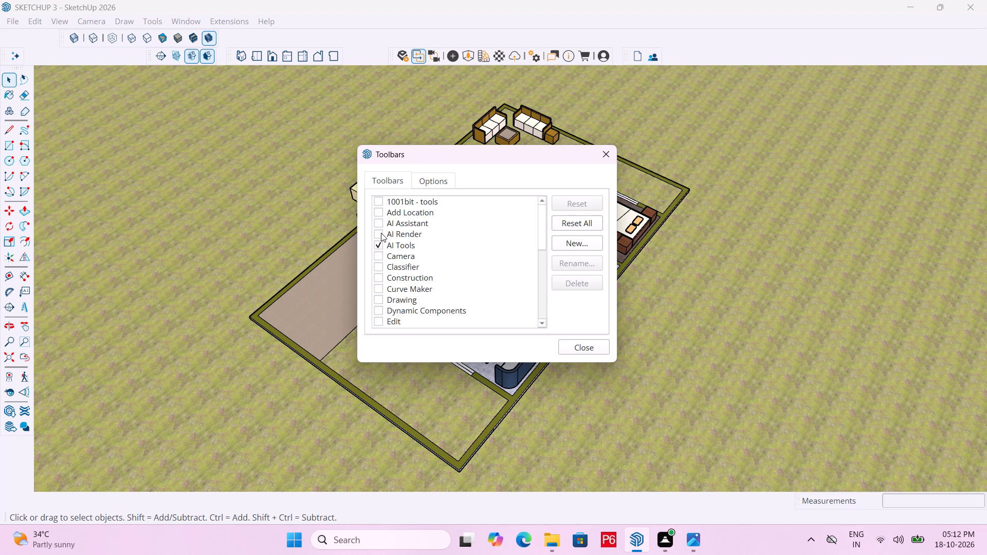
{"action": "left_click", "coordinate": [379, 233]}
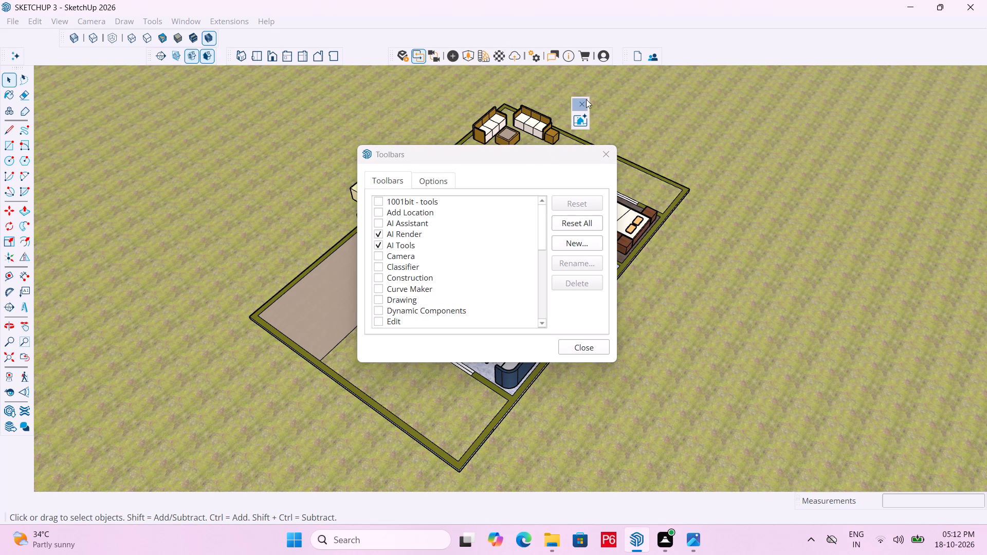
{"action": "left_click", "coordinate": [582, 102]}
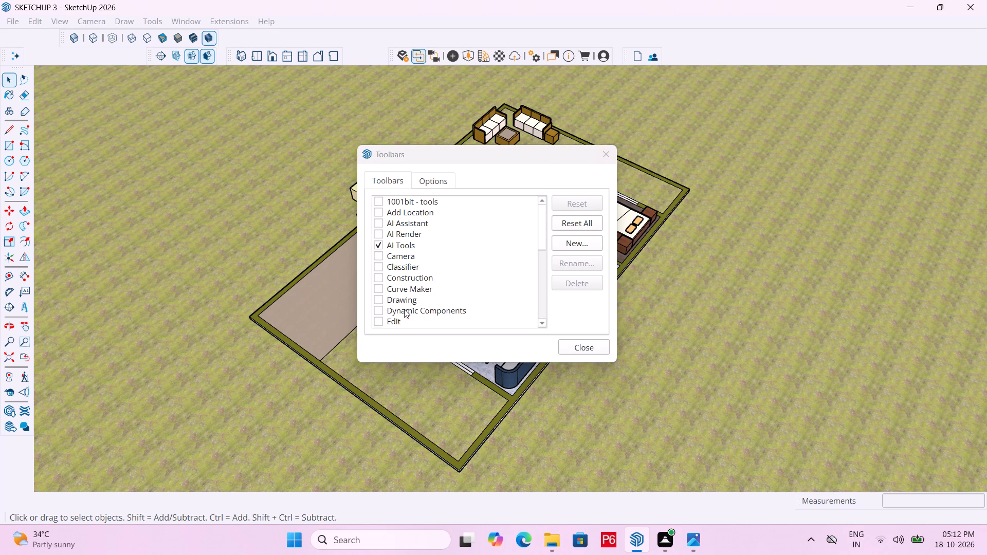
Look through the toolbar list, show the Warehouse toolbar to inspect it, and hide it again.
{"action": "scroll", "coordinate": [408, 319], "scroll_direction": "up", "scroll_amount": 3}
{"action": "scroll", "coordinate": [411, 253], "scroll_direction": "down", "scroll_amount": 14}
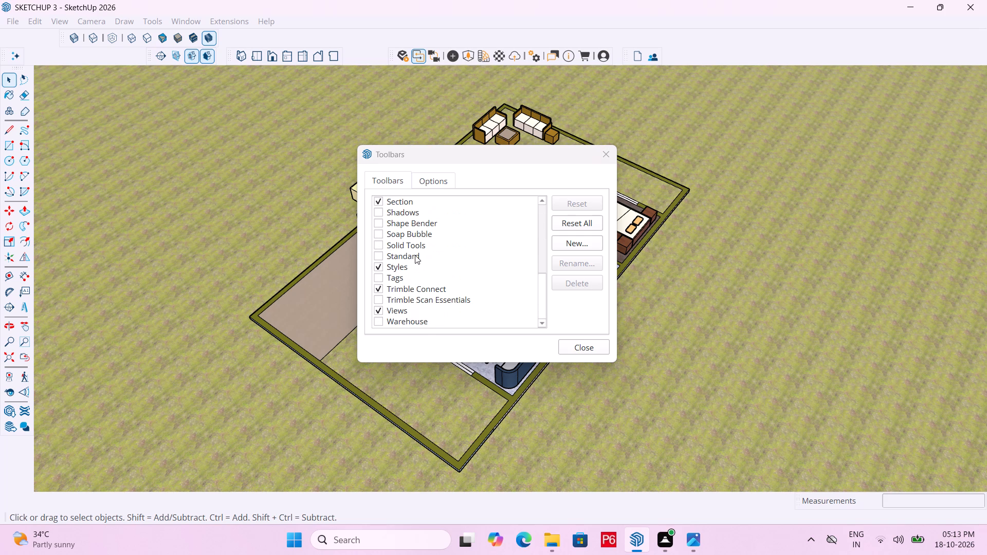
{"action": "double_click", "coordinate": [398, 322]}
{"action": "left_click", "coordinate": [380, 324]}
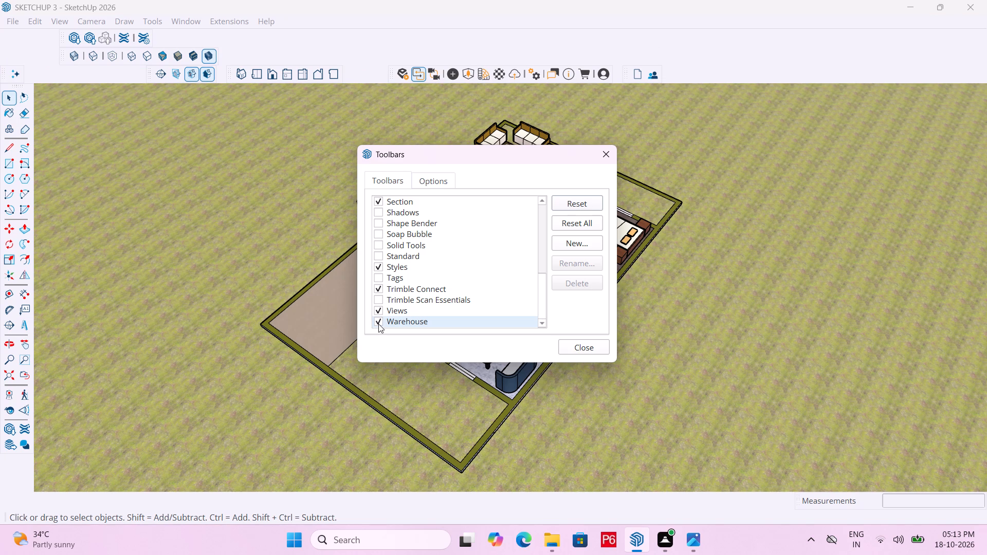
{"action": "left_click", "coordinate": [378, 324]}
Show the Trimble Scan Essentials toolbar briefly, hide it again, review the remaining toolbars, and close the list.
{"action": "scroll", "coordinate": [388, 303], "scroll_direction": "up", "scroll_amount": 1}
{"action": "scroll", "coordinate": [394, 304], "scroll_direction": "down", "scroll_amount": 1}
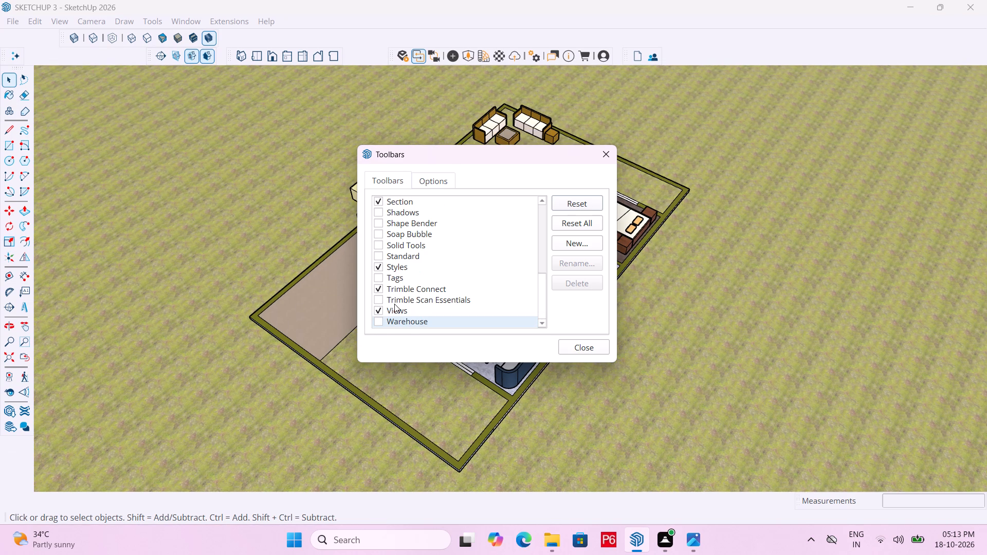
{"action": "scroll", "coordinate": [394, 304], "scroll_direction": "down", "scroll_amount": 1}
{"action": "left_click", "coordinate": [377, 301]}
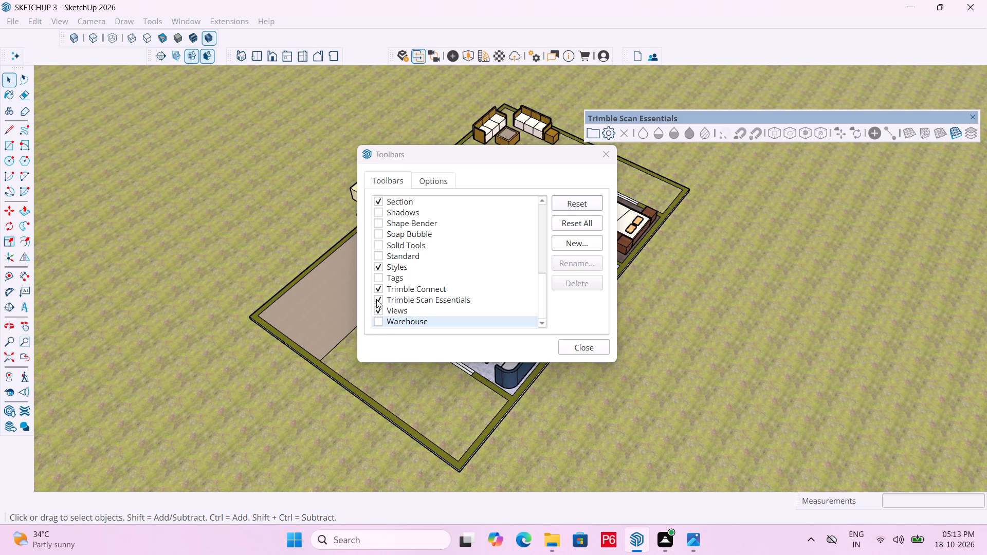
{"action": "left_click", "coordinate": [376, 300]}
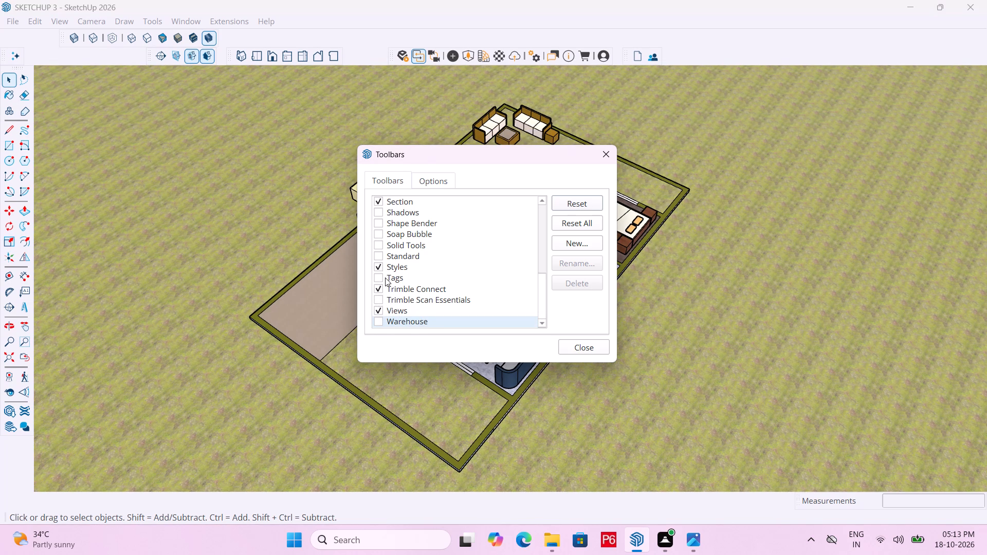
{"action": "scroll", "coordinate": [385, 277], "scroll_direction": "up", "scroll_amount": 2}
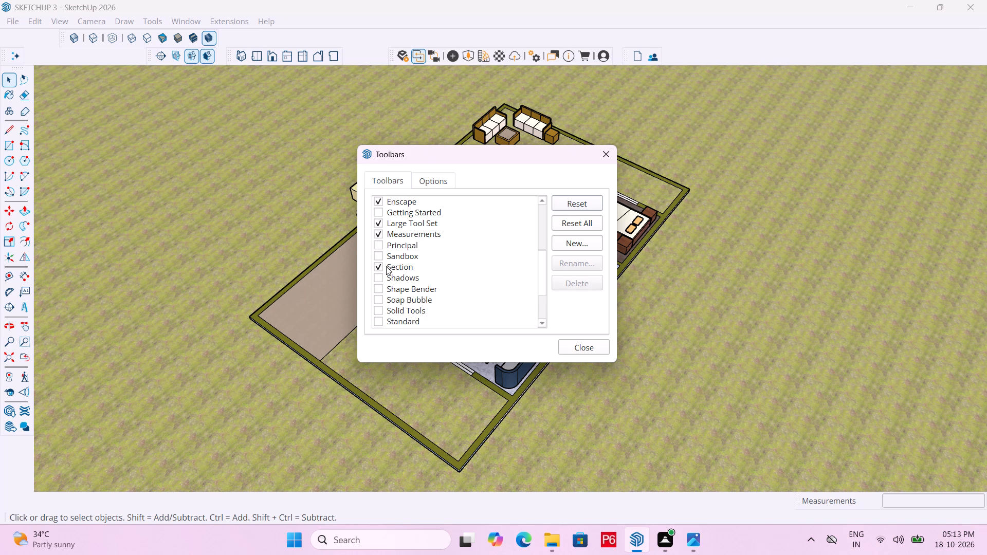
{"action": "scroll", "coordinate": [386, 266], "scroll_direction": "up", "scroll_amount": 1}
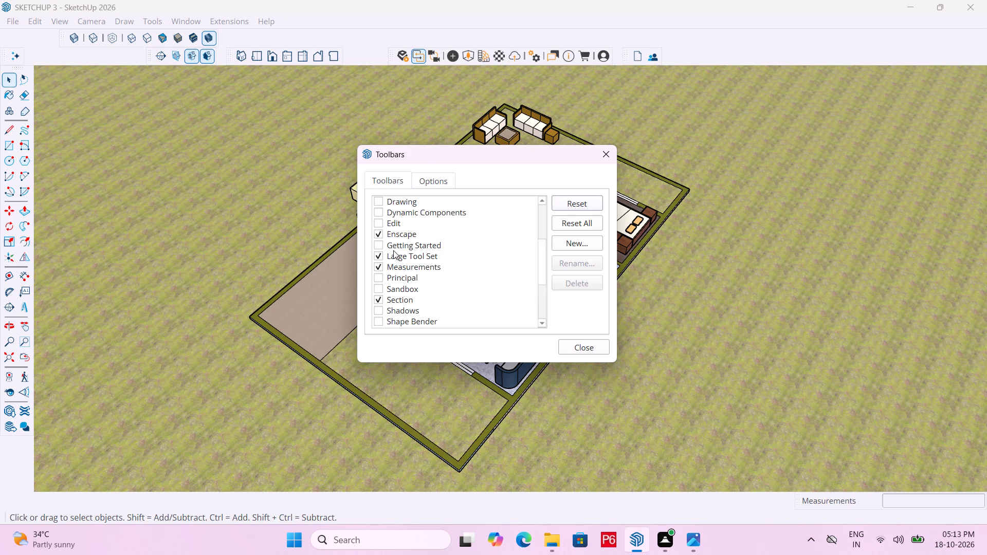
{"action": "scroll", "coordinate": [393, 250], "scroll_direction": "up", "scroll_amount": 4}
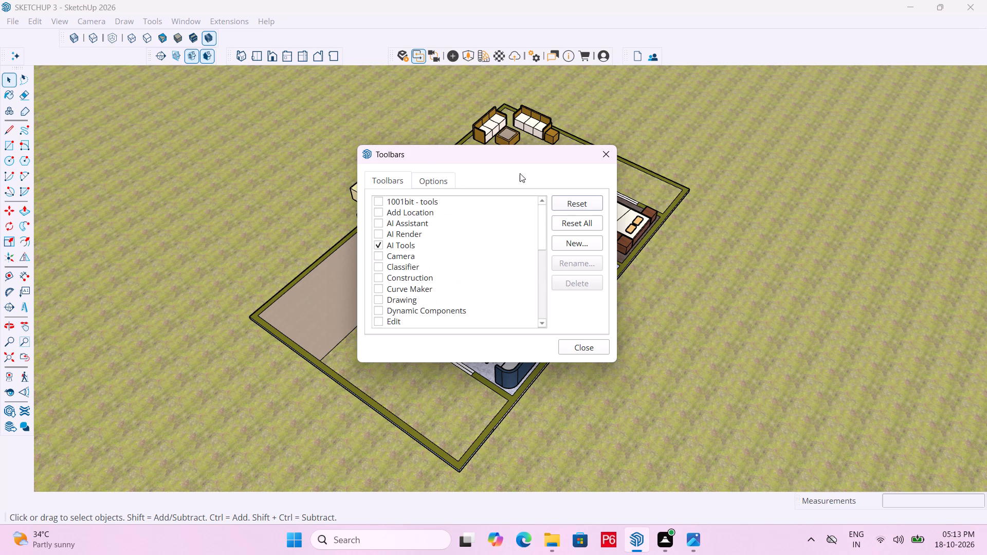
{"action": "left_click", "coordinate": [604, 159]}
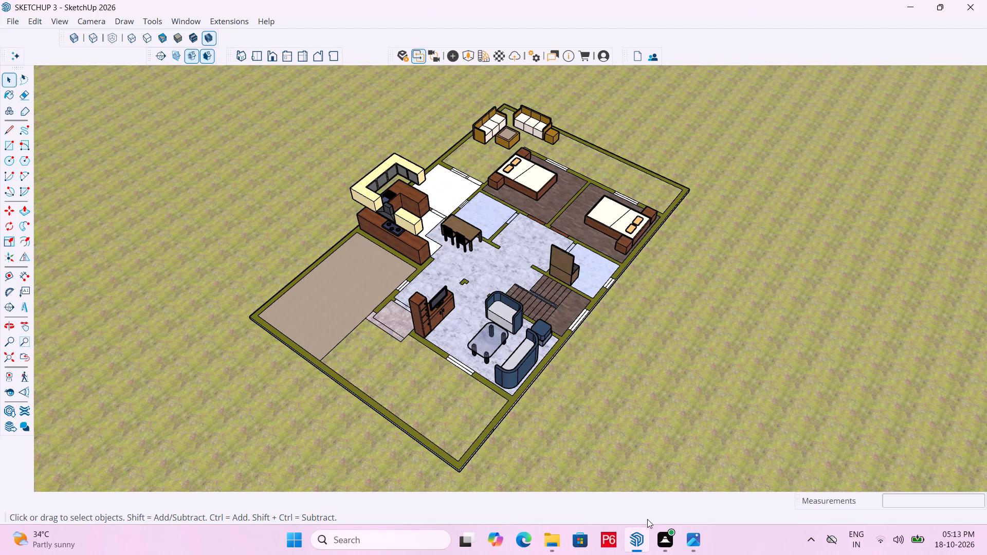
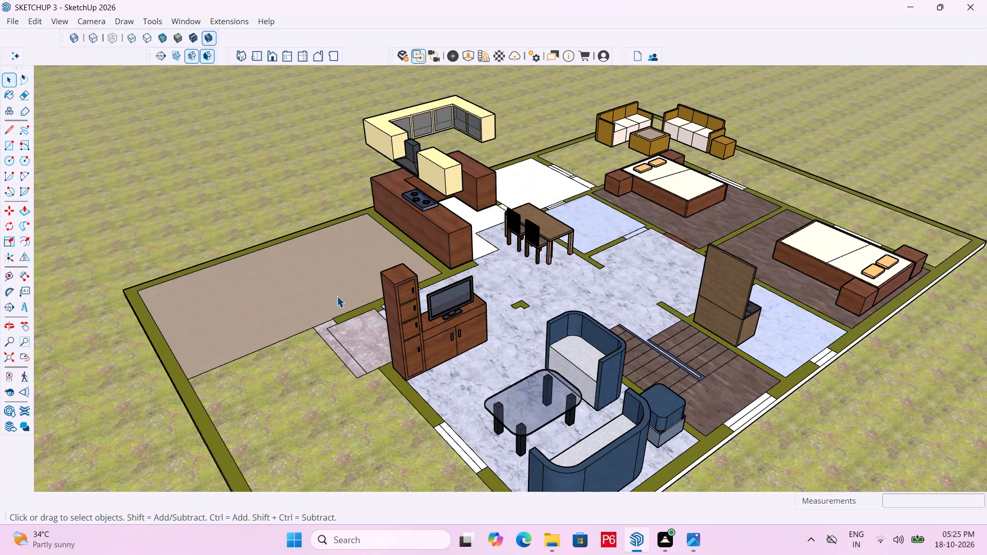
Turn on the back edges display so the furnished house model shows its hidden edges as dashed lines.
{"action": "scroll", "coordinate": [487, 244], "scroll_direction": "down", "scroll_amount": 1}
{"action": "middle_click_drag", "start_coordinate": [470, 246], "coordinate": [352, 252]}
{"action": "middle_click_drag", "start_coordinate": [643, 262], "coordinate": [519, 262]}
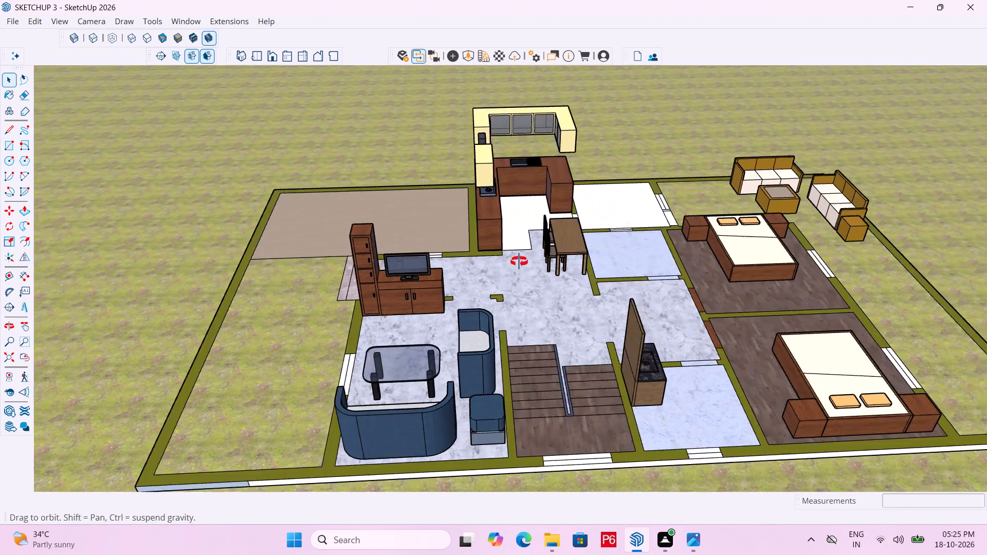
{"action": "middle_click_drag", "start_coordinate": [519, 262], "coordinate": [463, 252]}
{"action": "key", "text": "k"}
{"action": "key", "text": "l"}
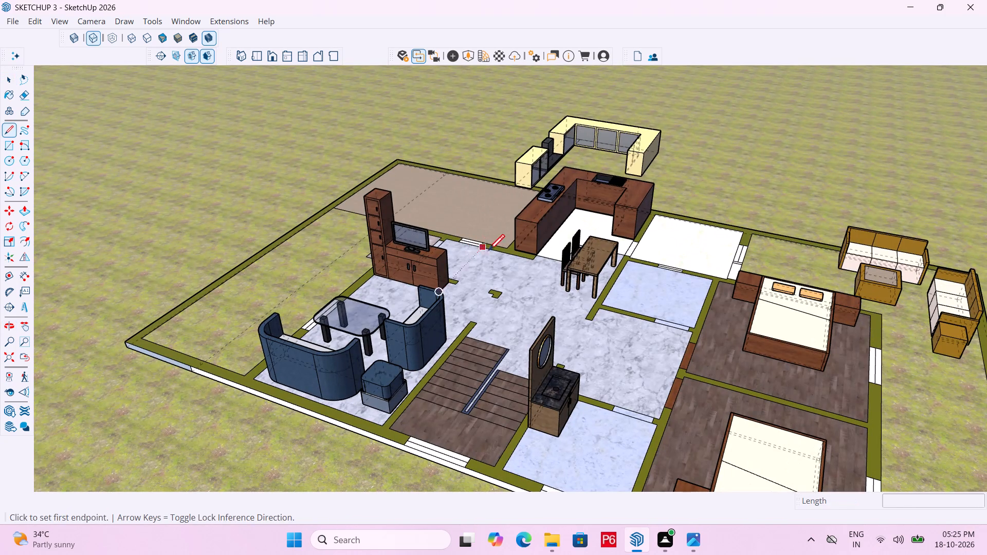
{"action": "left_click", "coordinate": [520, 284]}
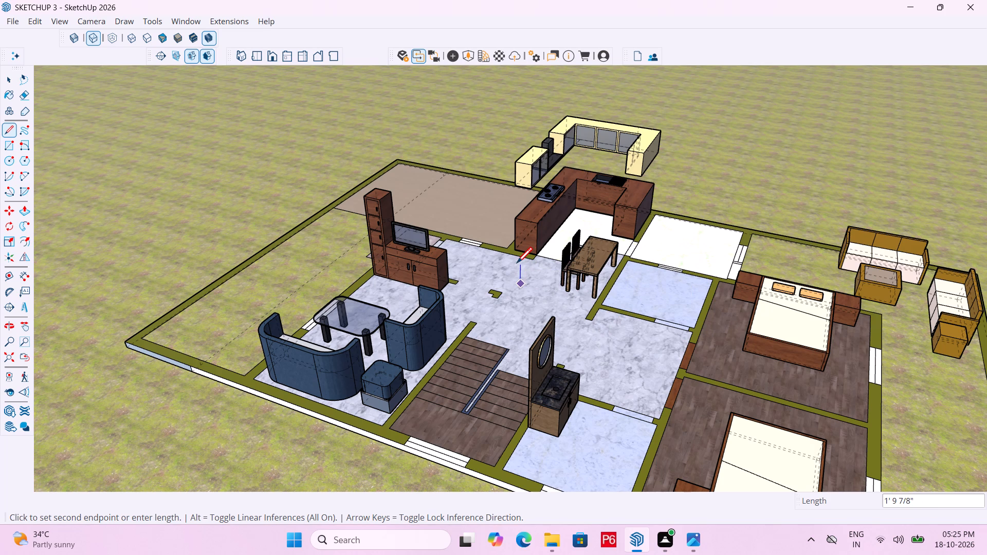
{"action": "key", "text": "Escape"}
Save the house model file under its existing name.
{"action": "key", "text": "ctrl+s"}
{"action": "key", "text": "ctrl+s"}
{"action": "key", "text": "ctrl+s"}
{"action": "key", "text": "ctrl+s"}
{"action": "key", "text": "ctrl+s"}
{"action": "key", "text": "ctrl+s"}
{"action": "key", "text": "ctrl+s"}
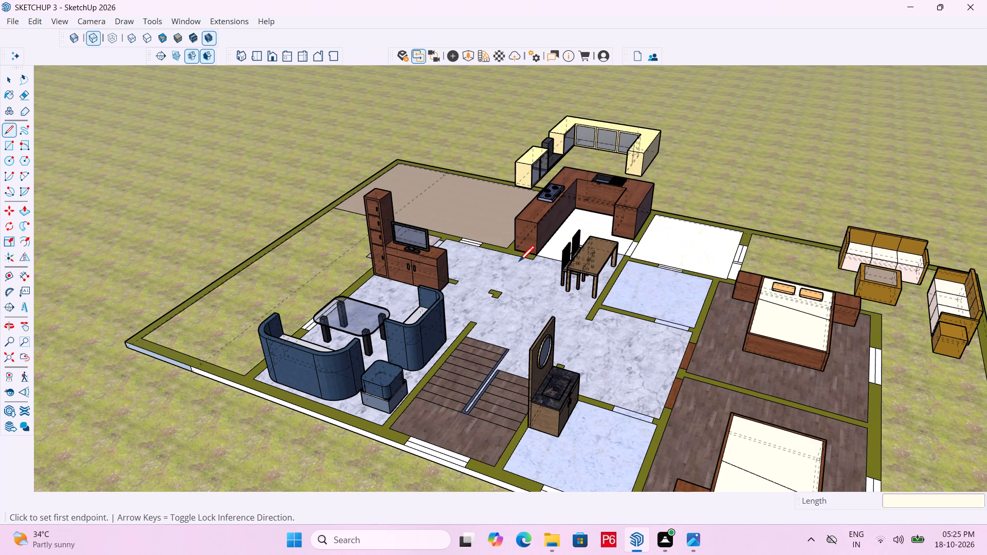
{"action": "key", "text": "ctrl+s"}
{"action": "key", "text": "ctrl+s"}
{"action": "key", "text": "ctrl+s"}
{"action": "key", "text": "ctrl+s"}
{"action": "key", "text": "ctrl+s"}
{"action": "key", "text": "ctrl+s"}
{"action": "key", "text": "ctrl+s"}
{"action": "key", "text": "ctrl+s"}
{"action": "key", "text": "ctrl+s"}
Examine the house on its soil-textured ground from several sides and distances, out to the extent of the whole site.
{"action": "scroll", "coordinate": [395, 233], "scroll_direction": "down", "scroll_amount": 14}
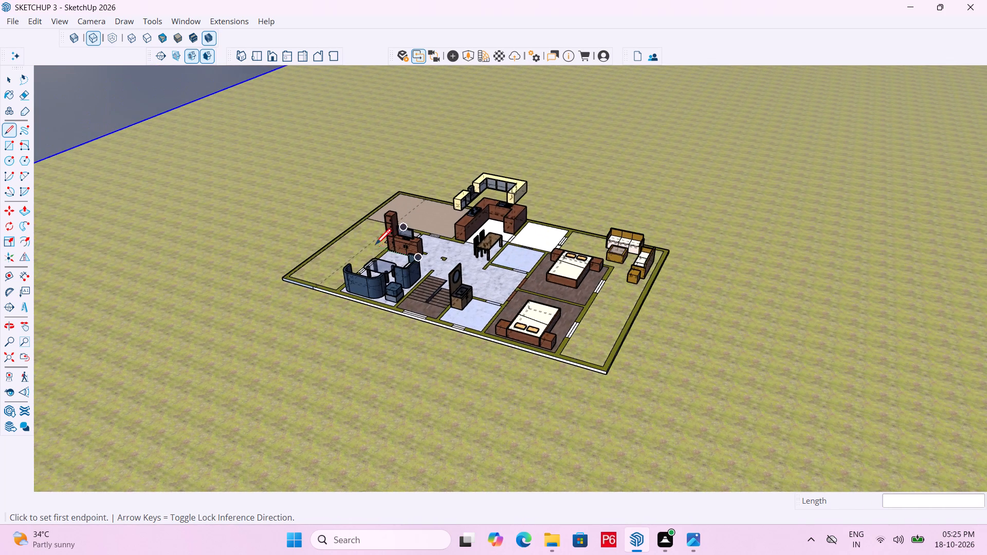
{"action": "middle_click_drag", "start_coordinate": [375, 247], "coordinate": [745, 280]}
{"action": "scroll", "coordinate": [375, 247], "scroll_direction": "down", "scroll_amount": 1}
{"action": "scroll", "coordinate": [646, 240], "scroll_direction": "down", "scroll_amount": 5}
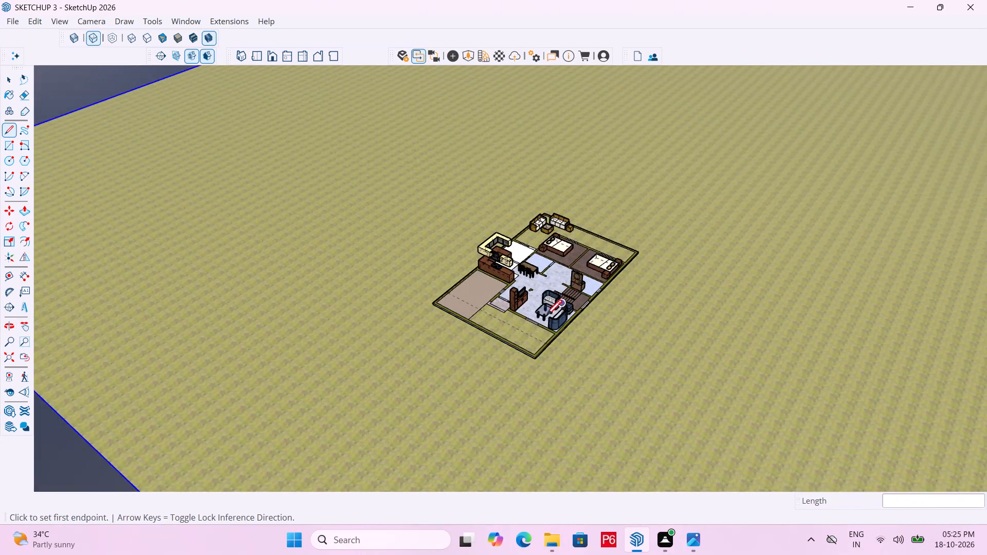
{"action": "scroll", "coordinate": [496, 351], "scroll_direction": "up", "scroll_amount": 7}
{"action": "scroll", "coordinate": [471, 299], "scroll_direction": "up", "scroll_amount": 6}
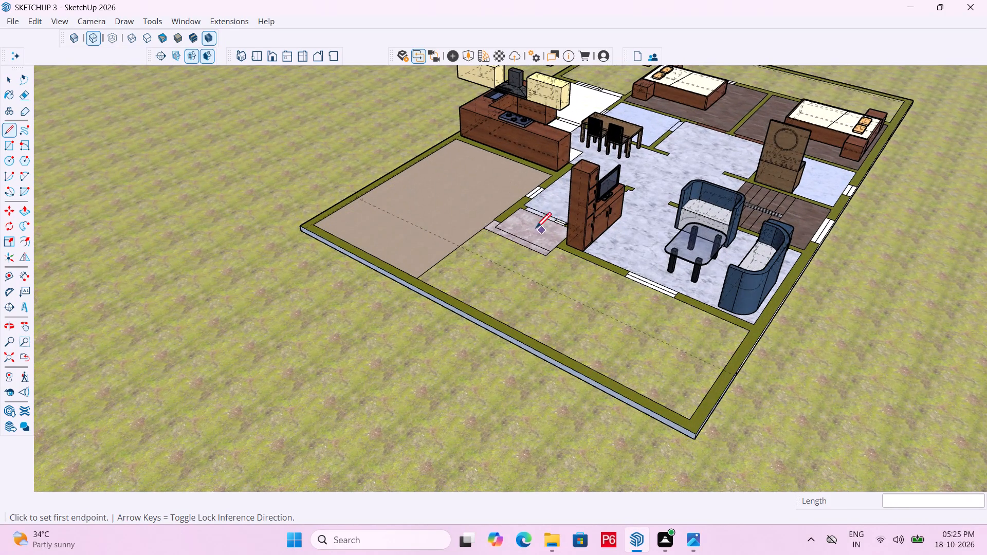
{"action": "scroll", "coordinate": [345, 230], "scroll_direction": "down", "scroll_amount": 7}
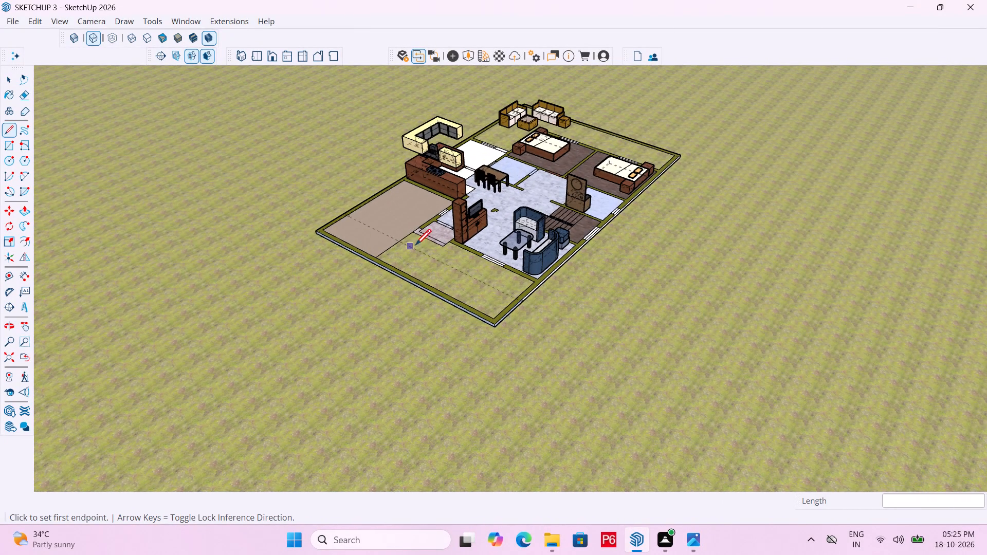
{"action": "scroll", "coordinate": [511, 275], "scroll_direction": "down", "scroll_amount": 5}
{"action": "scroll", "coordinate": [702, 322], "scroll_direction": "down", "scroll_amount": 8}
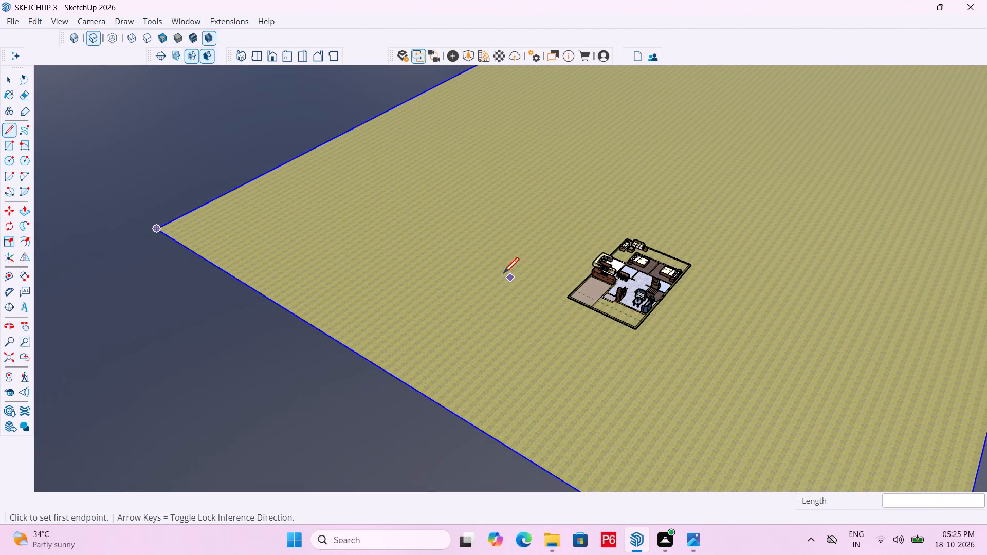
{"action": "scroll", "coordinate": [497, 428], "scroll_direction": "down", "scroll_amount": 7}
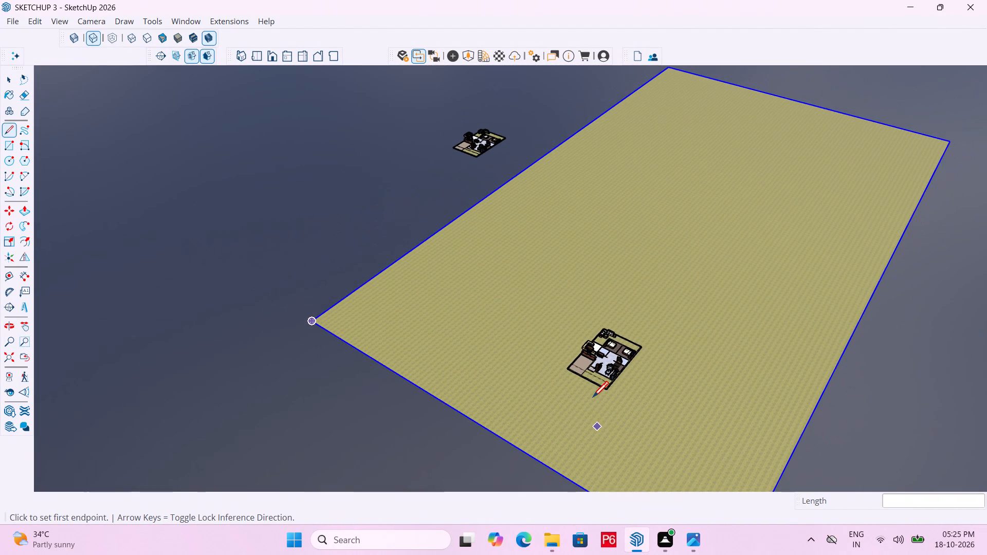
In the house copy standing apart from the large ground, push the inner entrance porch floor face down by 6".
{"action": "scroll", "coordinate": [533, 215], "scroll_direction": "up", "scroll_amount": 6}
{"action": "scroll", "coordinate": [407, 120], "scroll_direction": "up", "scroll_amount": 11}
{"action": "scroll", "coordinate": [449, 137], "scroll_direction": "up", "scroll_amount": 3}
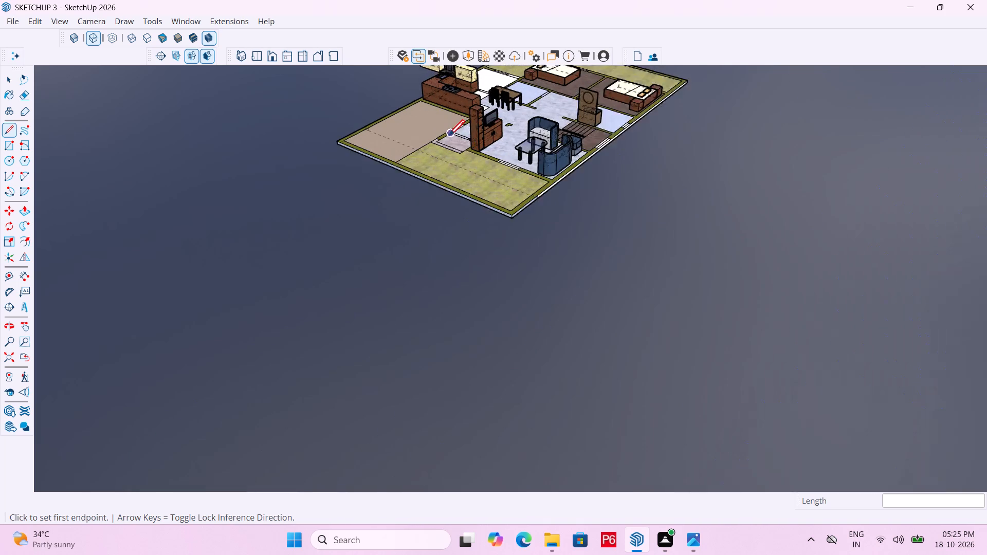
{"action": "scroll", "coordinate": [449, 137], "scroll_direction": "up", "scroll_amount": 3}
{"action": "scroll", "coordinate": [615, 304], "scroll_direction": "down", "scroll_amount": 6}
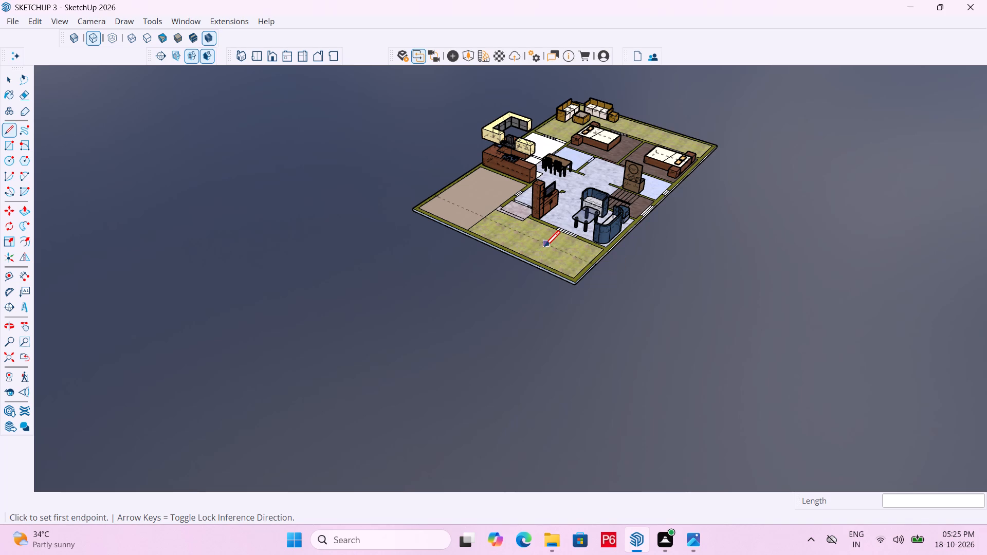
{"action": "scroll", "coordinate": [467, 214], "scroll_direction": "up", "scroll_amount": 6}
{"action": "key", "text": "Escape"}
{"action": "key", "text": "space"}
{"action": "scroll", "coordinate": [558, 184], "scroll_direction": "up", "scroll_amount": 3}
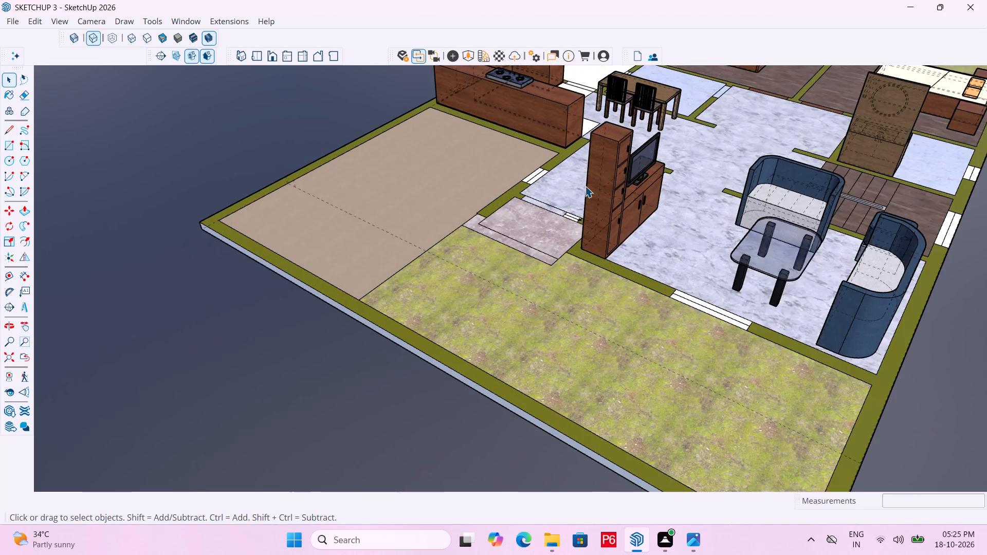
{"action": "scroll", "coordinate": [585, 186], "scroll_direction": "up", "scroll_amount": 7}
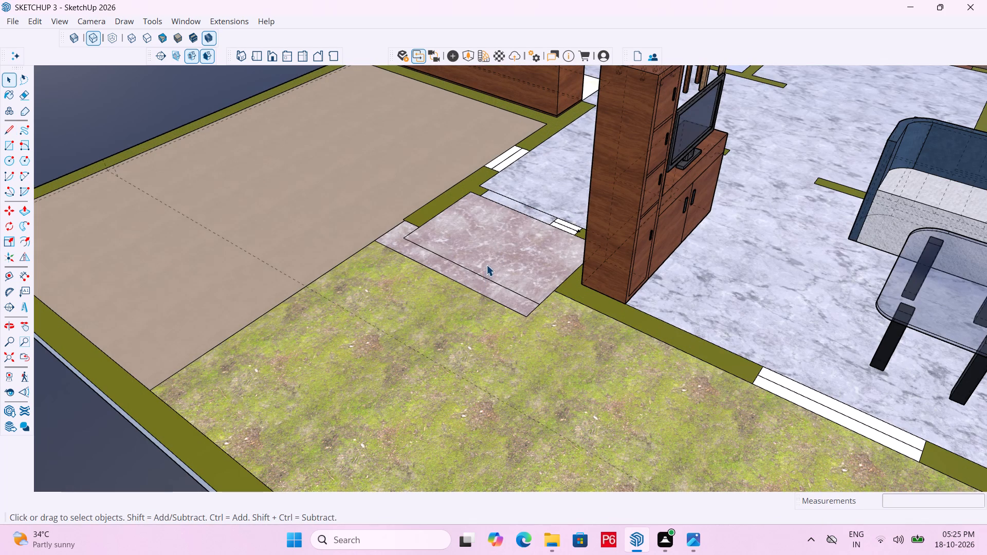
{"action": "double_click", "coordinate": [489, 263]}
{"action": "left_click", "coordinate": [485, 251]}
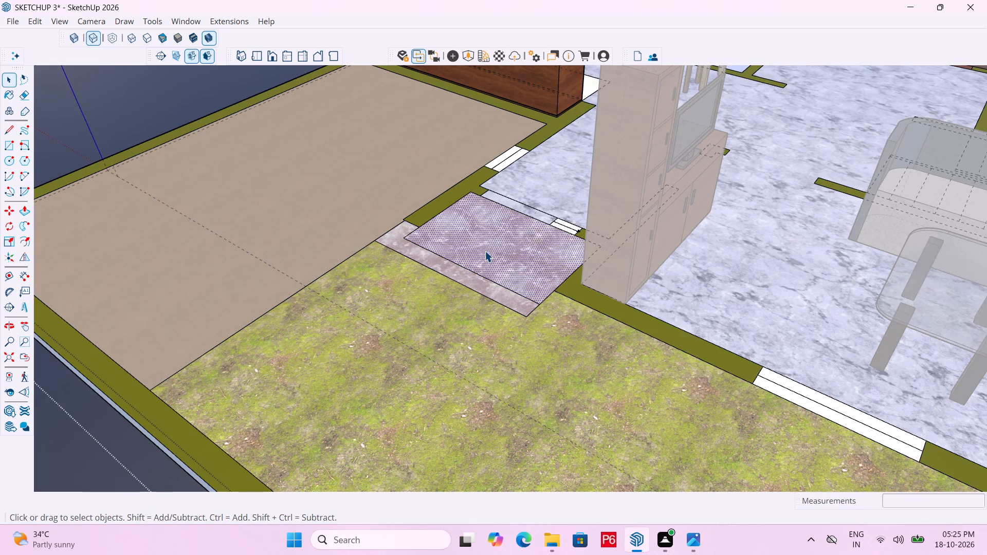
{"action": "key", "text": "p"}
{"action": "left_click", "coordinate": [485, 251]}
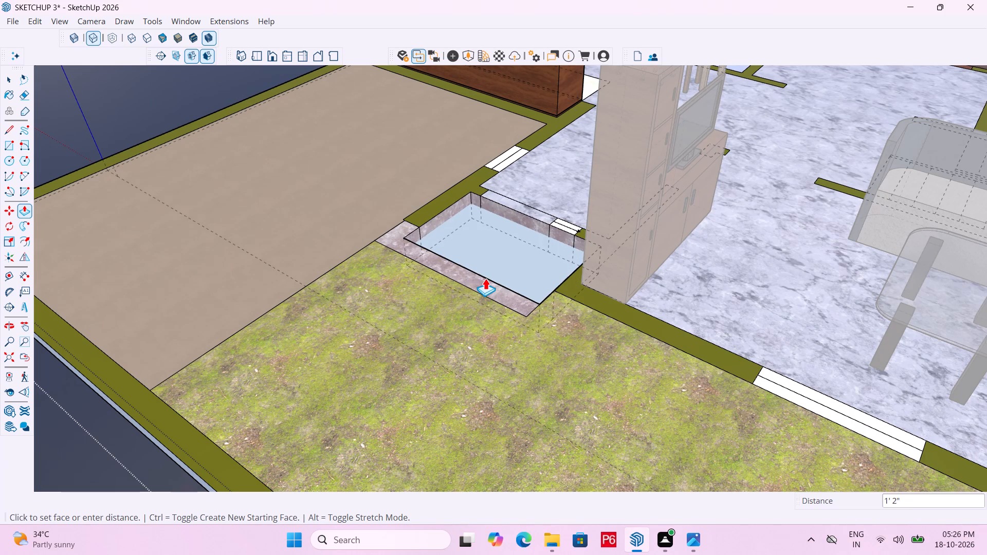
{"action": "type", "text": "6\""}
{"action": "key", "text": "Return"}
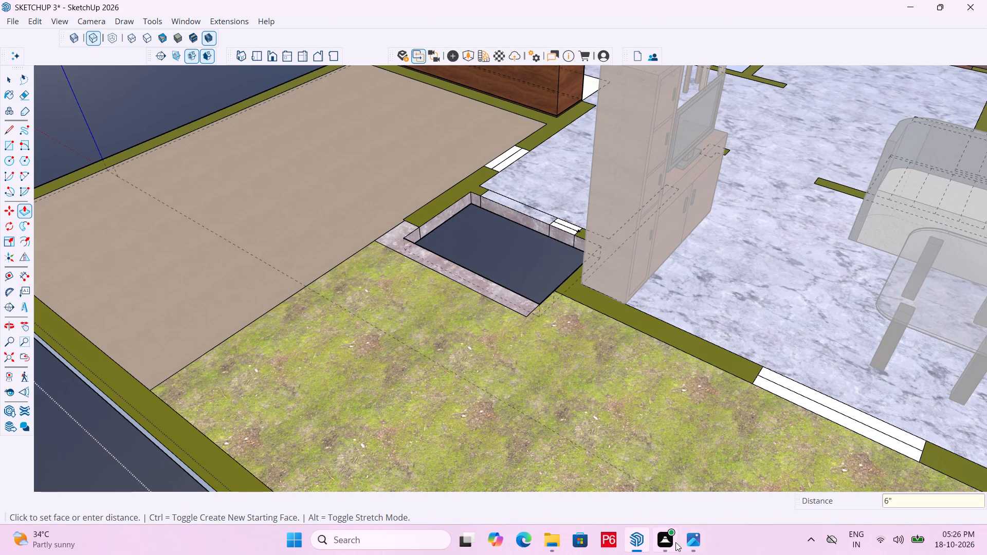
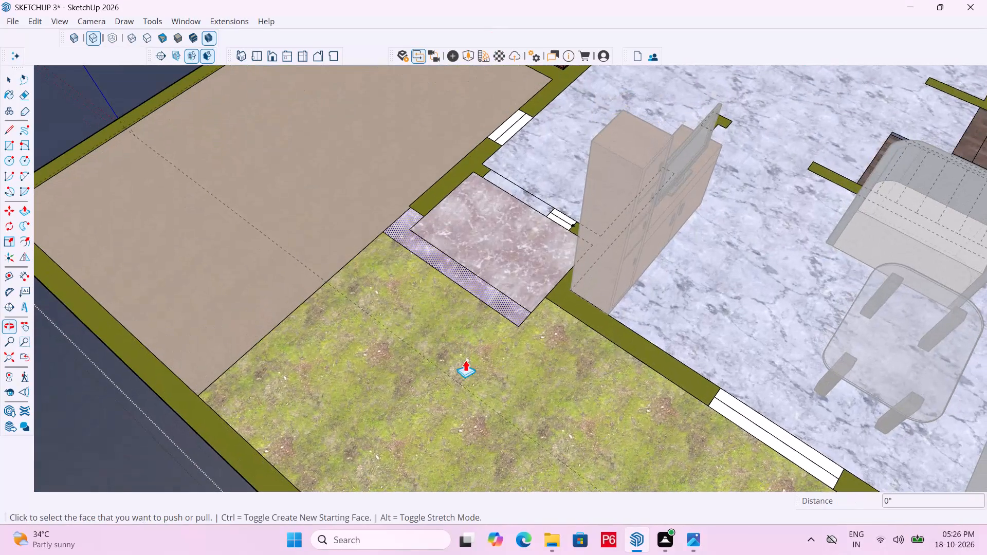
Examine the entrance porch floor and the whole house copy from above at several distances.
{"action": "key", "text": "space"}
{"action": "left_click", "coordinate": [513, 281]}
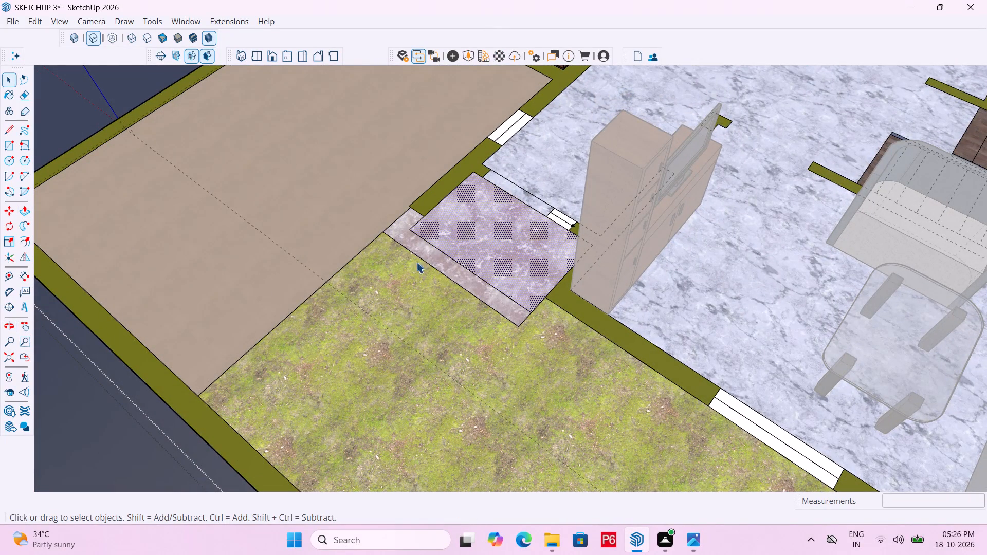
{"action": "scroll", "coordinate": [382, 190], "scroll_direction": "down", "scroll_amount": 10}
{"action": "middle_click_drag", "start_coordinate": [409, 257], "coordinate": [466, 208]}
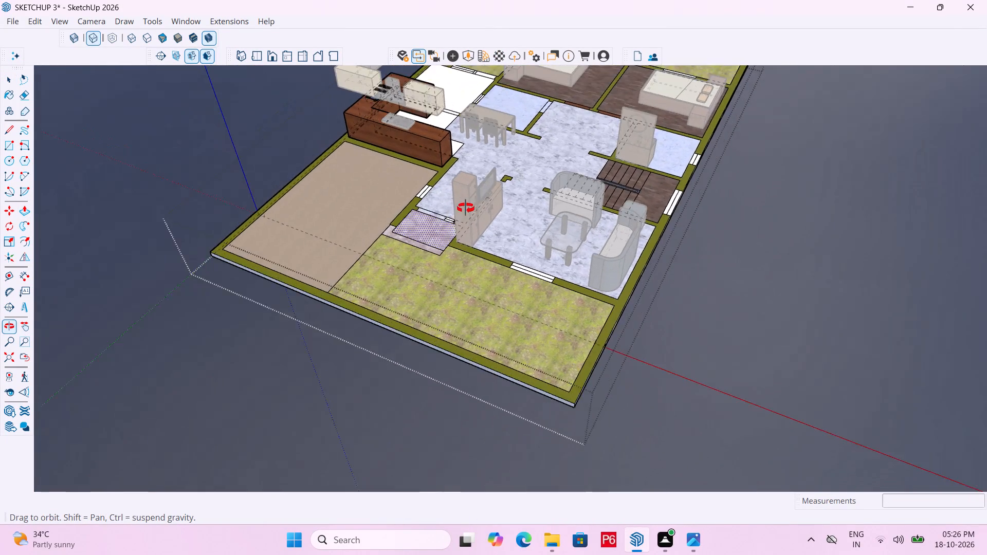
{"action": "middle_click_drag", "start_coordinate": [466, 208], "coordinate": [540, 238]}
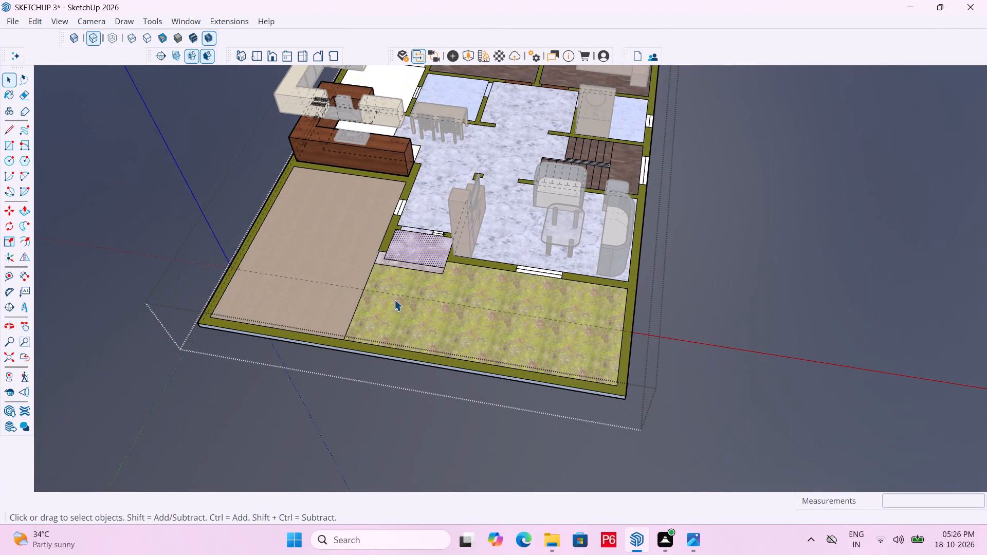
{"action": "scroll", "coordinate": [393, 298], "scroll_direction": "up", "scroll_amount": 1}
{"action": "middle_click_drag", "start_coordinate": [393, 283], "coordinate": [389, 280]}
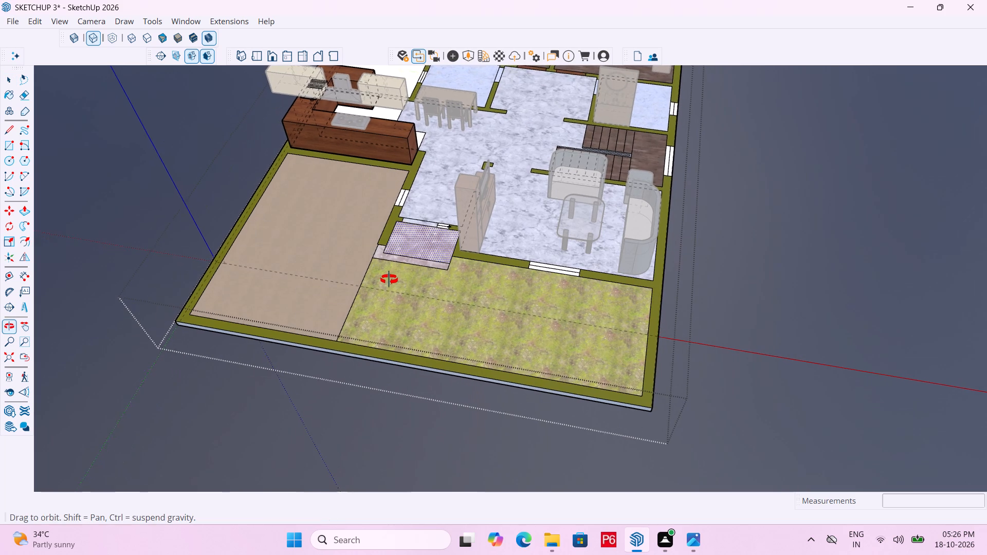
{"action": "middle_click_drag", "start_coordinate": [389, 280], "coordinate": [389, 273]}
{"action": "scroll", "coordinate": [615, 284], "scroll_direction": "down", "scroll_amount": 6}
{"action": "scroll", "coordinate": [568, 296], "scroll_direction": "down", "scroll_amount": 5}
{"action": "middle_click_drag", "start_coordinate": [547, 290], "coordinate": [530, 282]}
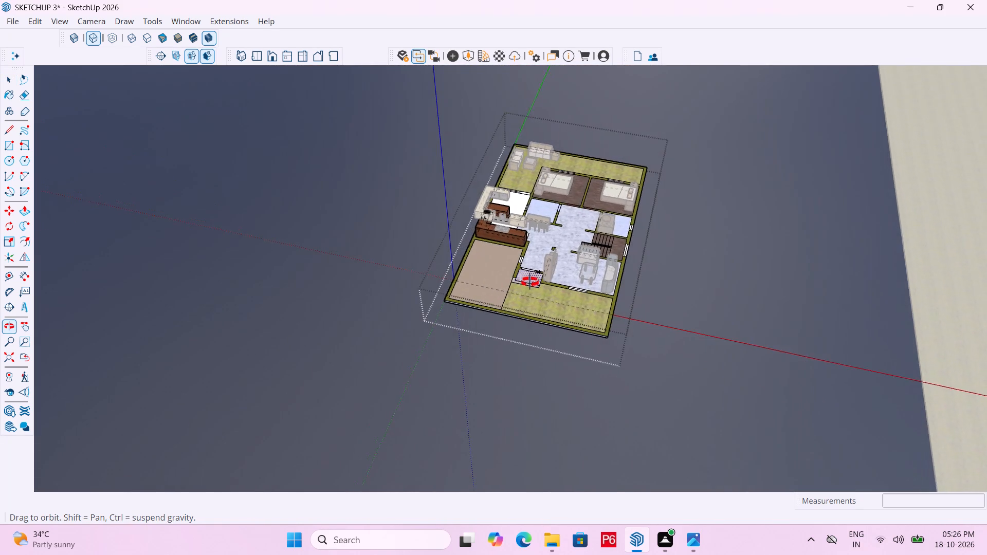
{"action": "middle_click_drag", "start_coordinate": [530, 282], "coordinate": [565, 281]}
{"action": "scroll", "coordinate": [560, 281], "scroll_direction": "up", "scroll_amount": 10}
{"action": "middle_click_drag", "start_coordinate": [521, 282], "coordinate": [490, 260]}
{"action": "scroll", "coordinate": [390, 252], "scroll_direction": "down", "scroll_amount": 4}
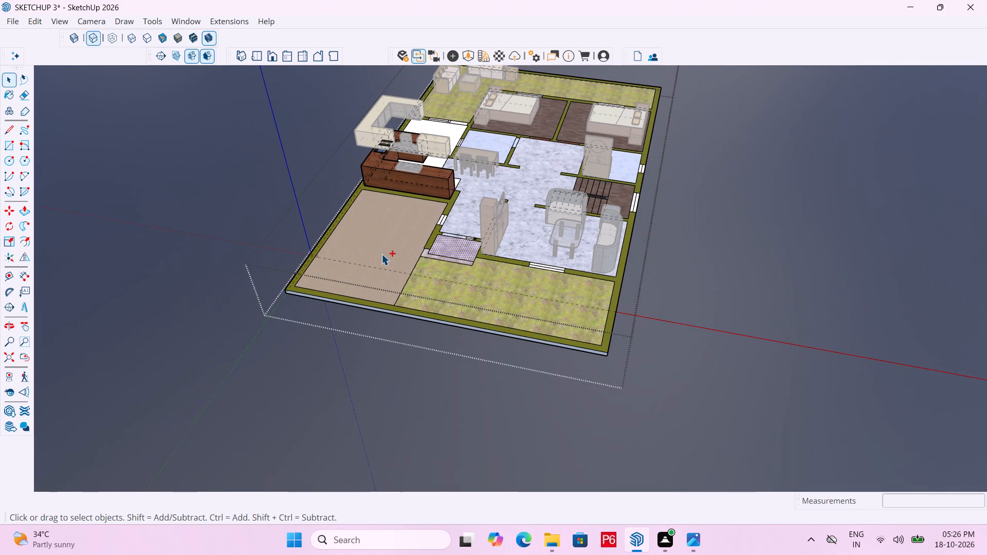
Save the house model file under its existing name.
{"action": "key", "text": "ctrl+s"}
{"action": "key", "text": "ctrl+s"}
{"action": "key", "text": "ctrl+s"}
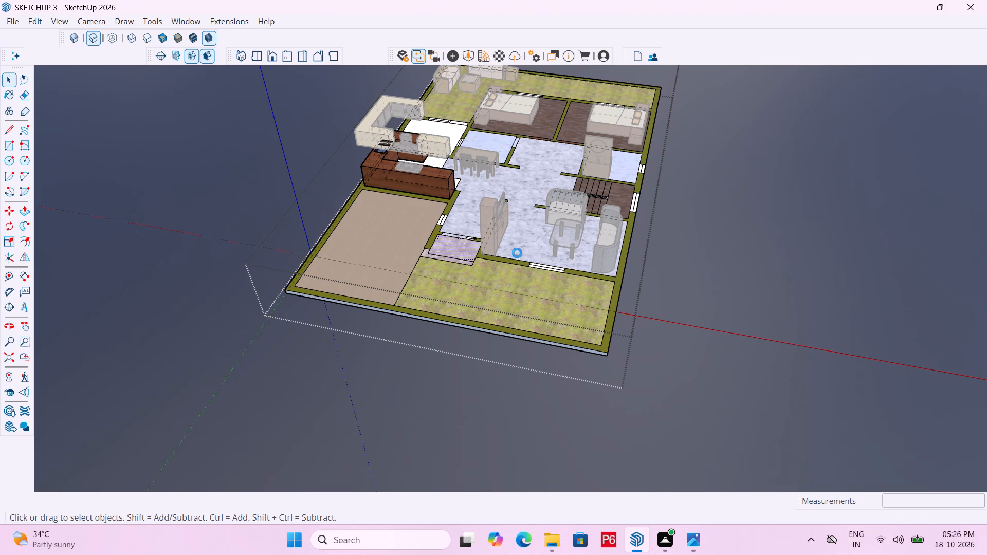
{"action": "key", "text": "ctrl+s"}
{"action": "key", "text": "ctrl+s"}
Raise the narrow outer strip of the entrance porch floor by 6" to form the lower step.
{"action": "scroll", "coordinate": [476, 248], "scroll_direction": "up", "scroll_amount": 6}
{"action": "scroll", "coordinate": [419, 243], "scroll_direction": "up", "scroll_amount": 3}
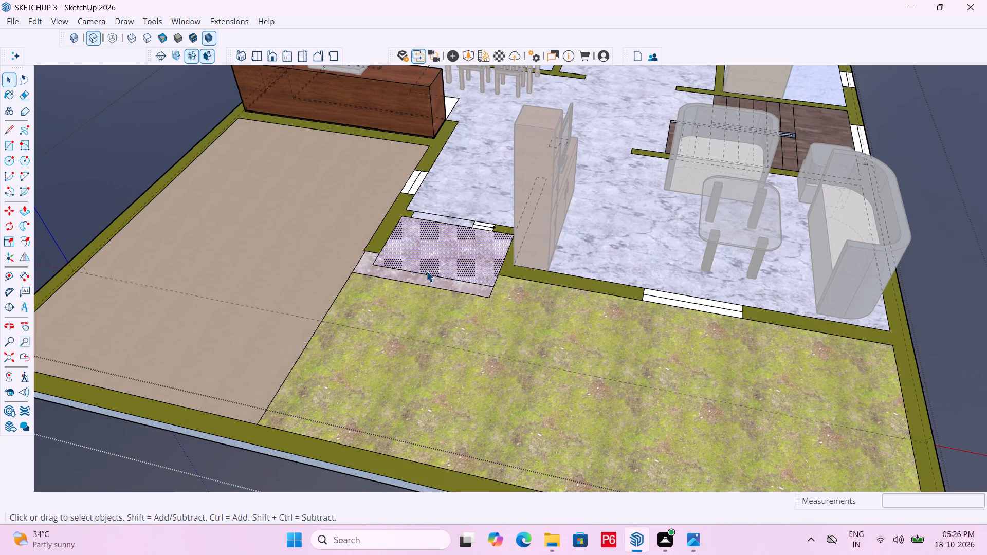
{"action": "left_click", "coordinate": [435, 281]}
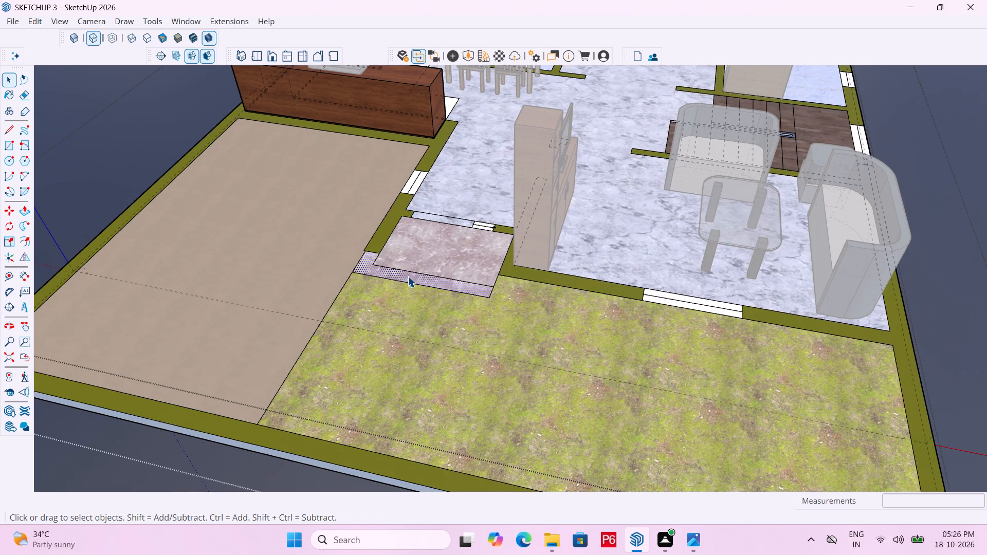
{"action": "key", "text": "p"}
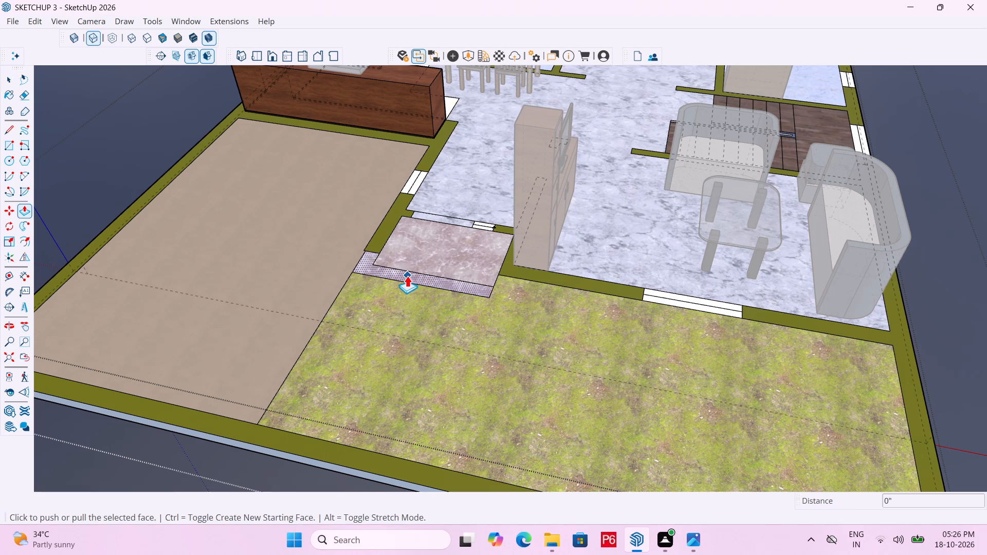
{"action": "left_click", "coordinate": [407, 275]}
{"action": "type", "text": "6\""}
{"action": "key", "text": "Return"}
{"action": "key", "text": "space"}
Raise the inner entrance porch floor face by the same 6", level with the lower step.
{"action": "left_click", "coordinate": [452, 246]}
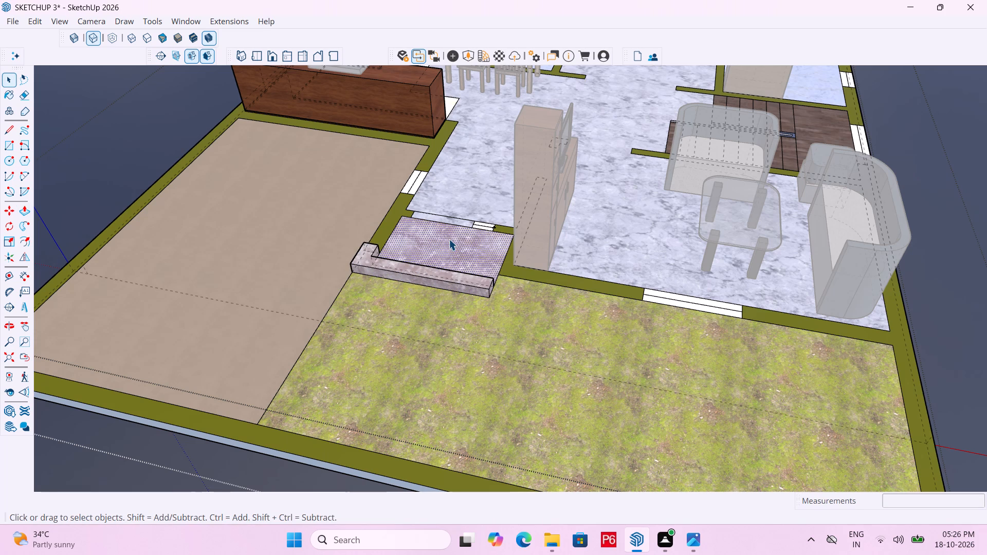
{"action": "left_click", "coordinate": [449, 239]}
{"action": "key", "text": "p"}
{"action": "double_click", "coordinate": [447, 233]}
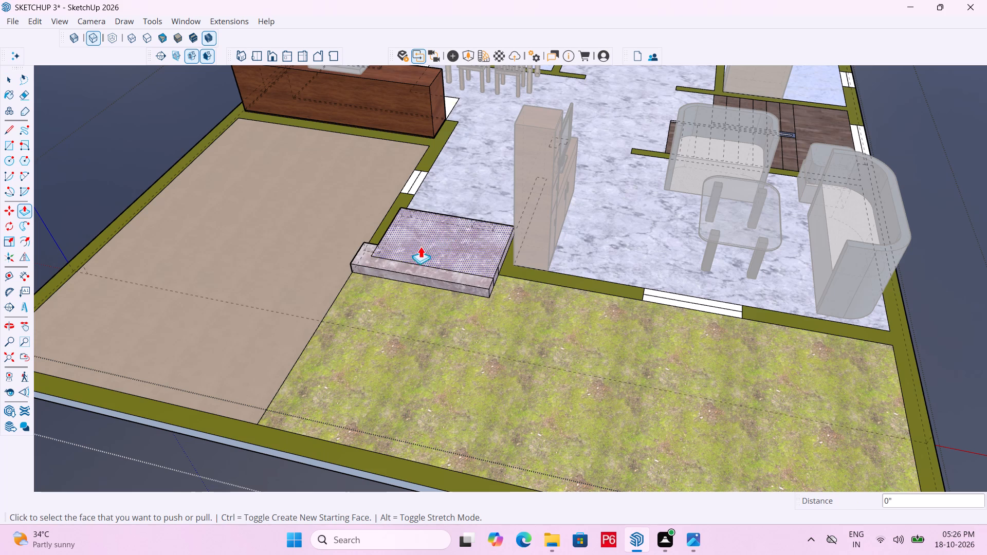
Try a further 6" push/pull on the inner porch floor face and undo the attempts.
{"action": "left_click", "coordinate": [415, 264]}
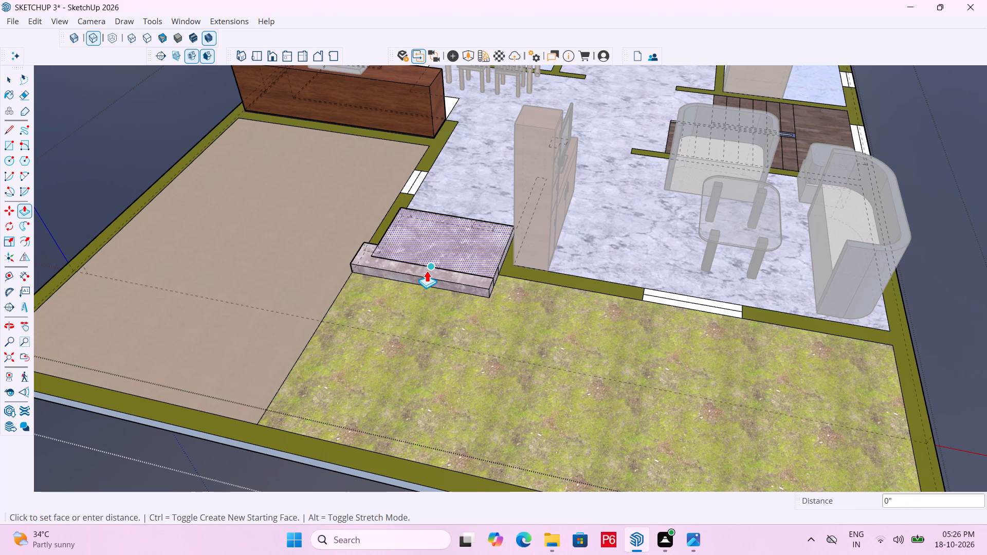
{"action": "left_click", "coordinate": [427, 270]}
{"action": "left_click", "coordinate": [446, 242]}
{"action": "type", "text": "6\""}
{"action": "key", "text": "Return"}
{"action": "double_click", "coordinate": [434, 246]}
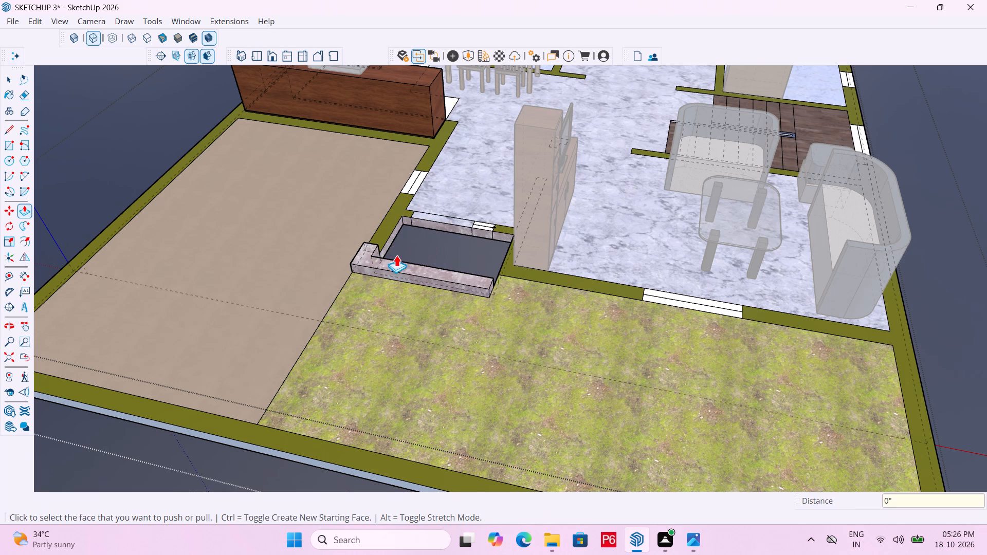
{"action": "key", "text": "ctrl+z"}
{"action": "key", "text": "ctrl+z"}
Raise the inner entrance porch floor face another 6" above the lower step.
{"action": "left_click", "coordinate": [441, 242]}
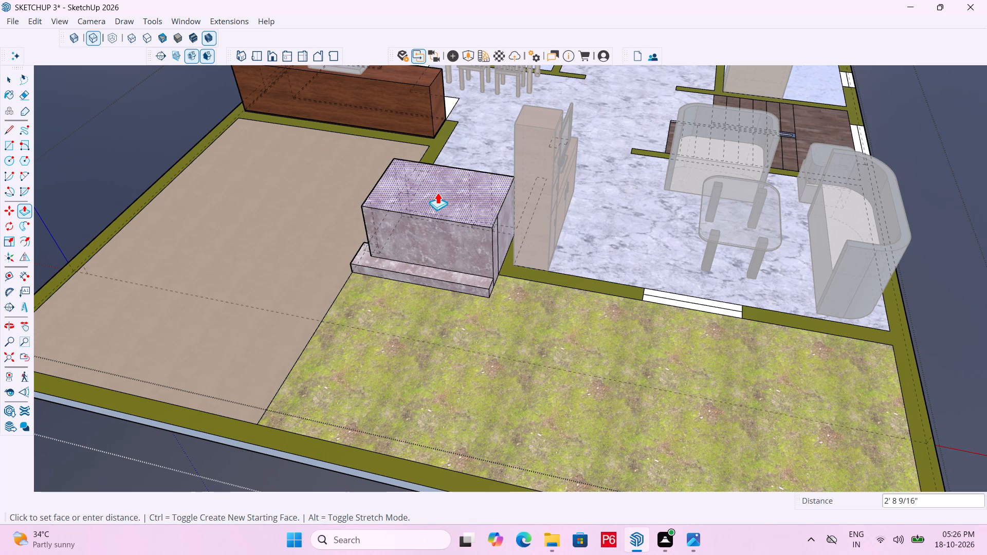
{"action": "type", "text": "6\""}
{"action": "key", "text": "Return"}
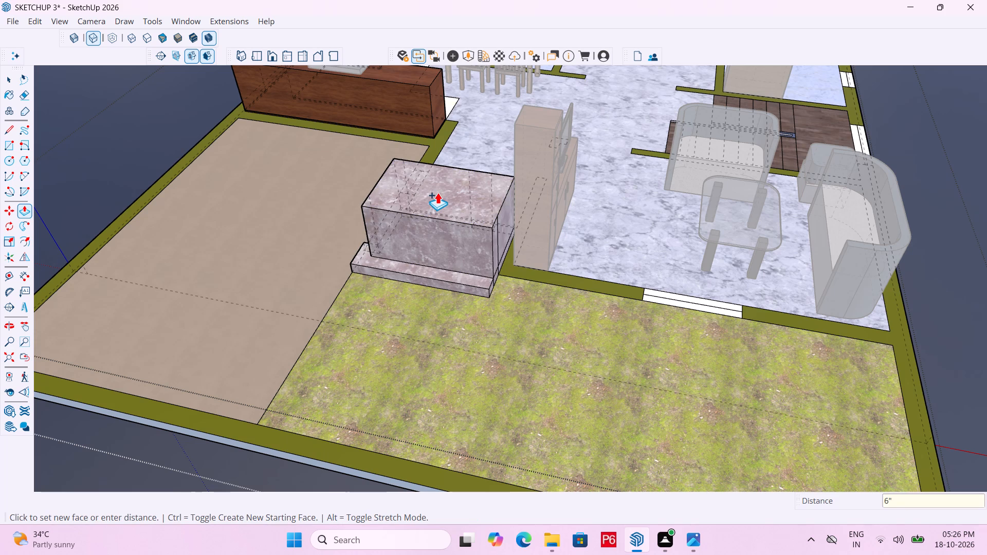
Erase the leftover vertical seam lines on both sides of the two entrance porch steps.
{"action": "middle_click_drag", "start_coordinate": [443, 246], "coordinate": [313, 218]}
{"action": "scroll", "coordinate": [520, 255], "scroll_direction": "up", "scroll_amount": 4}
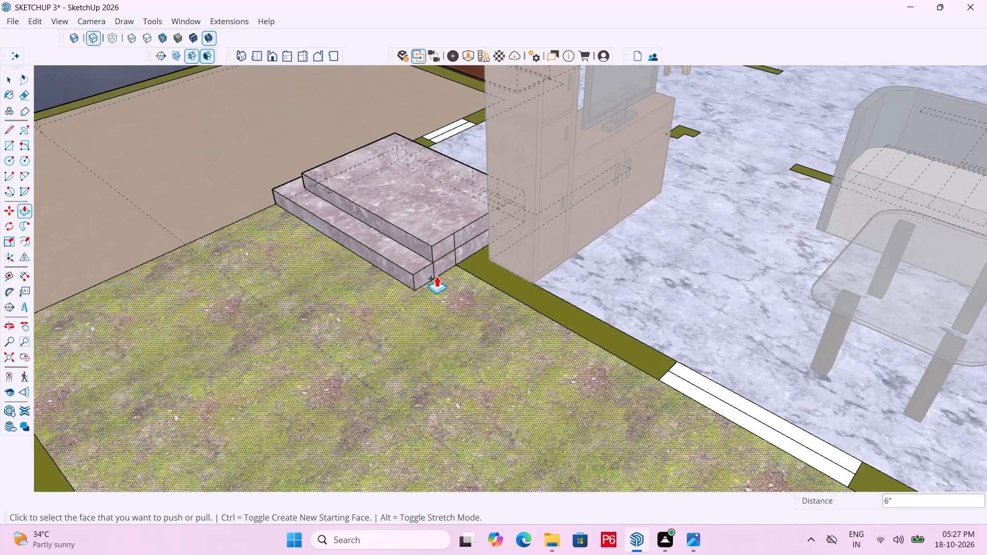
{"action": "scroll", "coordinate": [436, 275], "scroll_direction": "up", "scroll_amount": 5}
{"action": "key", "text": "e"}
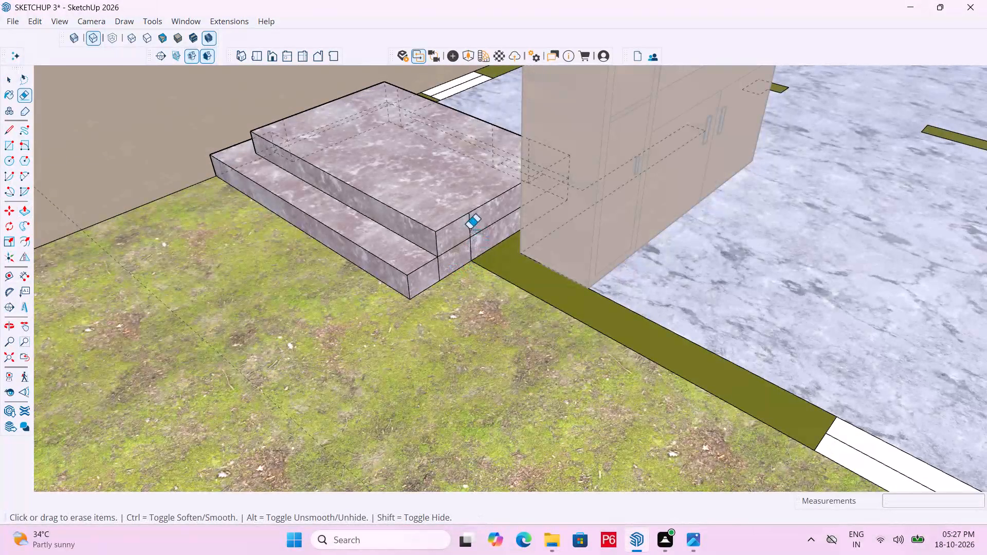
{"action": "left_click", "coordinate": [473, 228]}
{"action": "left_click", "coordinate": [477, 226]}
{"action": "double_click", "coordinate": [471, 229]}
{"action": "left_click_drag", "start_coordinate": [468, 249], "coordinate": [474, 246]}
{"action": "left_click", "coordinate": [474, 246]}
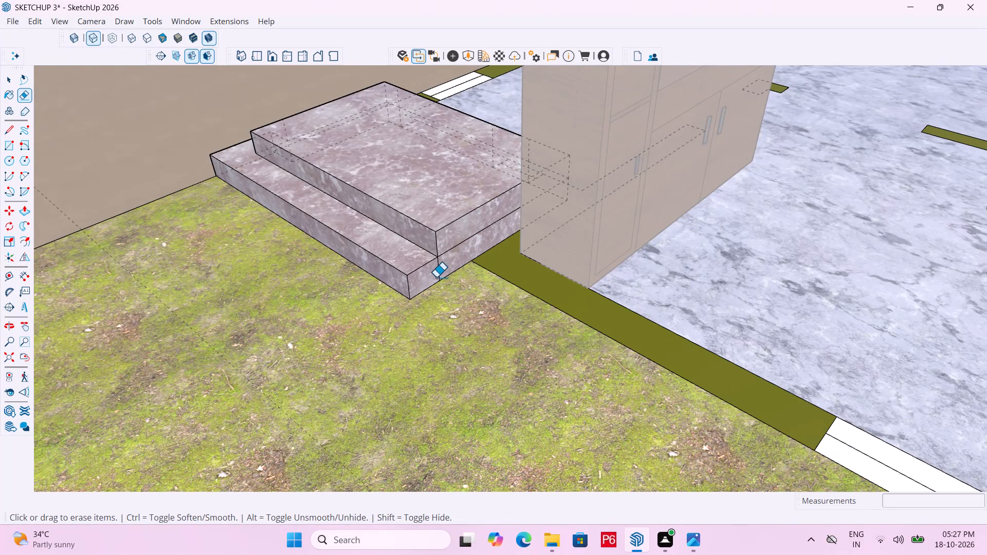
{"action": "left_click", "coordinate": [435, 275]}
{"action": "left_click", "coordinate": [438, 272]}
{"action": "scroll", "coordinate": [381, 256], "scroll_direction": "down", "scroll_amount": 9}
{"action": "middle_click_drag", "start_coordinate": [307, 270], "coordinate": [314, 270]}
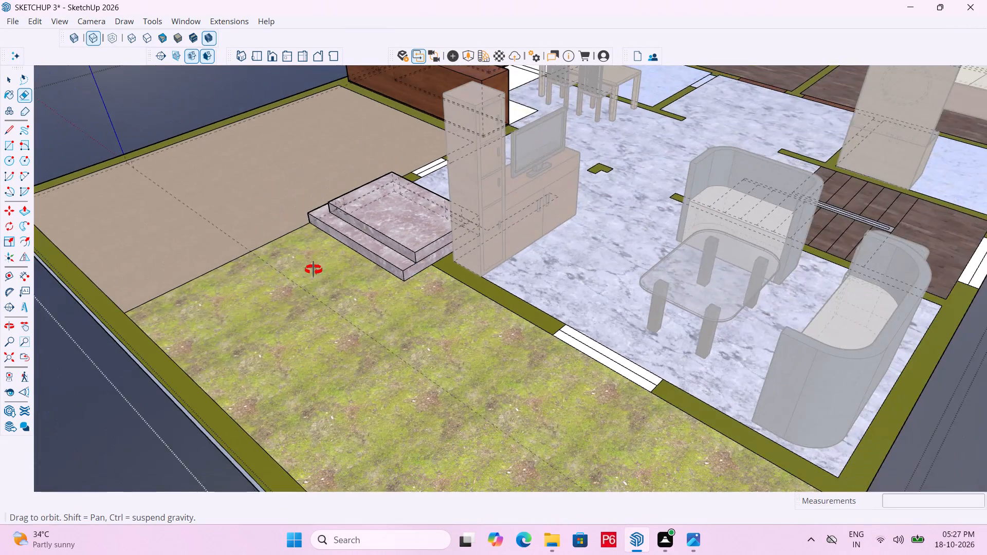
{"action": "middle_click_drag", "start_coordinate": [314, 270], "coordinate": [809, 285]}
{"action": "scroll", "coordinate": [464, 427], "scroll_direction": "up", "scroll_amount": 11}
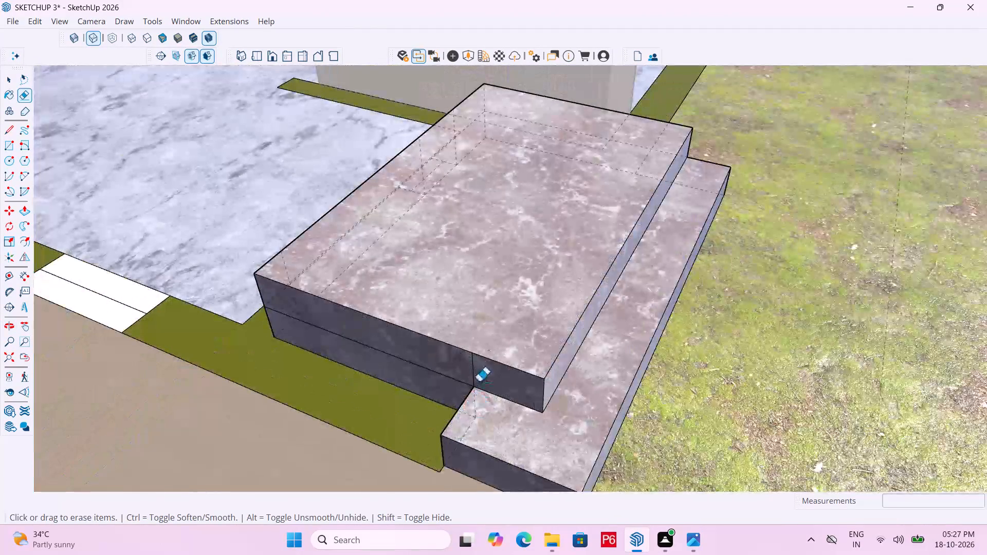
{"action": "left_click_drag", "start_coordinate": [479, 377], "coordinate": [472, 367]}
{"action": "left_click", "coordinate": [472, 367]}
Save the model file with the stepped entrance porch.
{"action": "scroll", "coordinate": [391, 341], "scroll_direction": "down", "scroll_amount": 12}
{"action": "key", "text": "ctrl+s"}
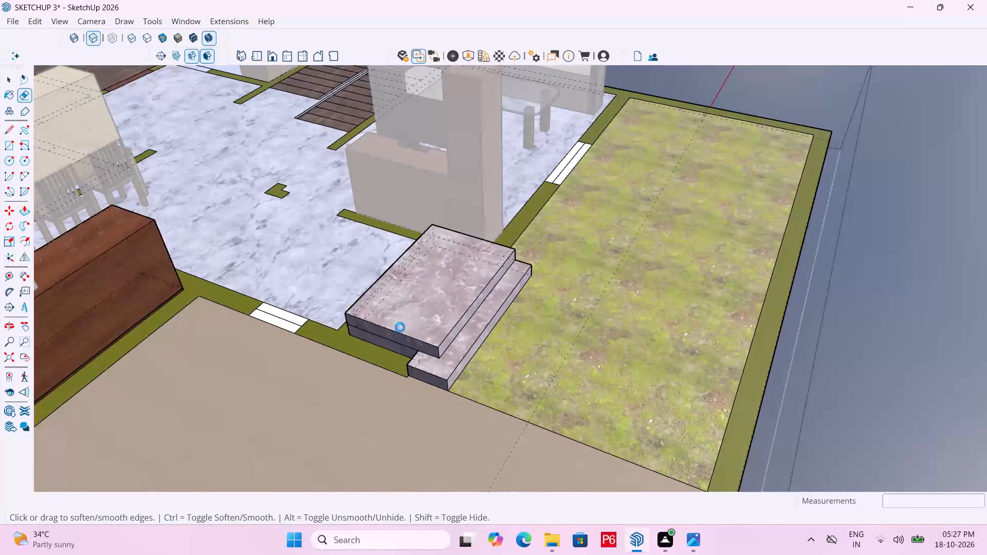
{"action": "key", "text": "ctrl+s"}
{"action": "key", "text": "ctrl+s"}
{"action": "key", "text": "ctrl+s"}
{"action": "key", "text": "ctrl+s"}
{"action": "key", "text": "ctrl+s"}
{"action": "key", "text": "ctrl+s"}
{"action": "key", "text": "ctrl+s"}
{"action": "key", "text": "ctrl+s"}
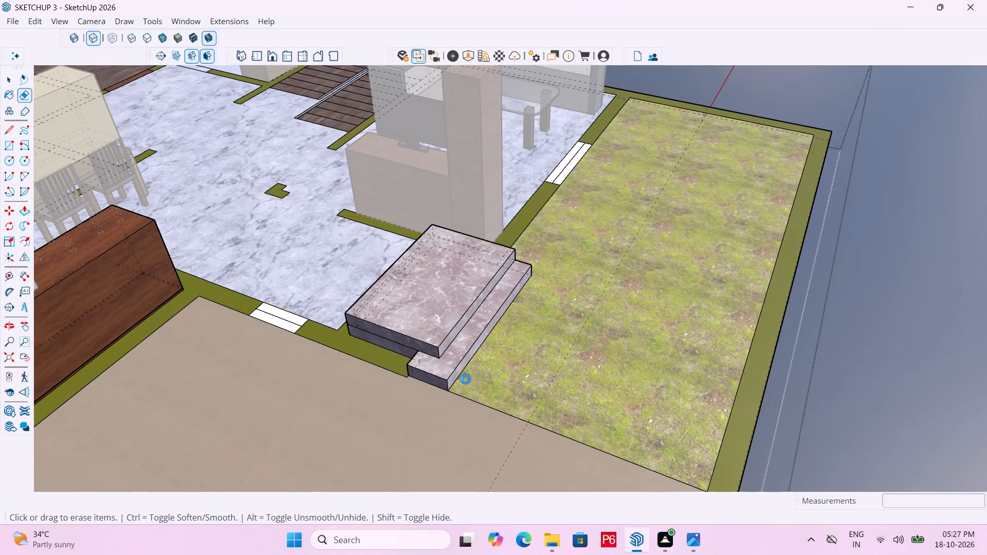
Close the house group and examine the porch steps, front lawn and furnished interior from several sides.
{"action": "scroll", "coordinate": [463, 380], "scroll_direction": "down", "scroll_amount": 5}
{"action": "scroll", "coordinate": [495, 342], "scroll_direction": "down", "scroll_amount": 7}
{"action": "key", "text": "space"}
{"action": "middle_click_drag", "start_coordinate": [612, 318], "coordinate": [497, 331]}
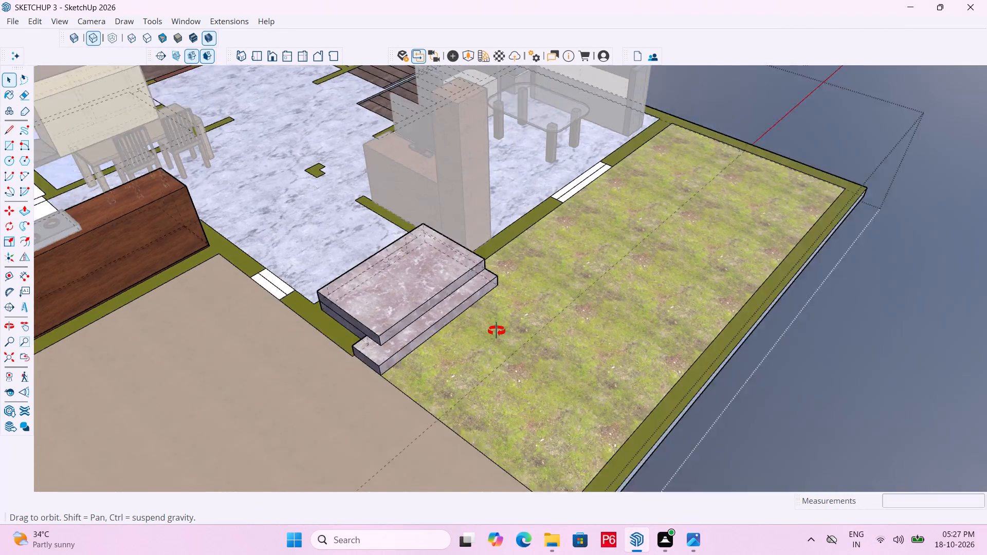
{"action": "middle_click_drag", "start_coordinate": [497, 331], "coordinate": [214, 331]}
{"action": "middle_click_drag", "start_coordinate": [691, 306], "coordinate": [526, 239]}
{"action": "key", "text": "space"}
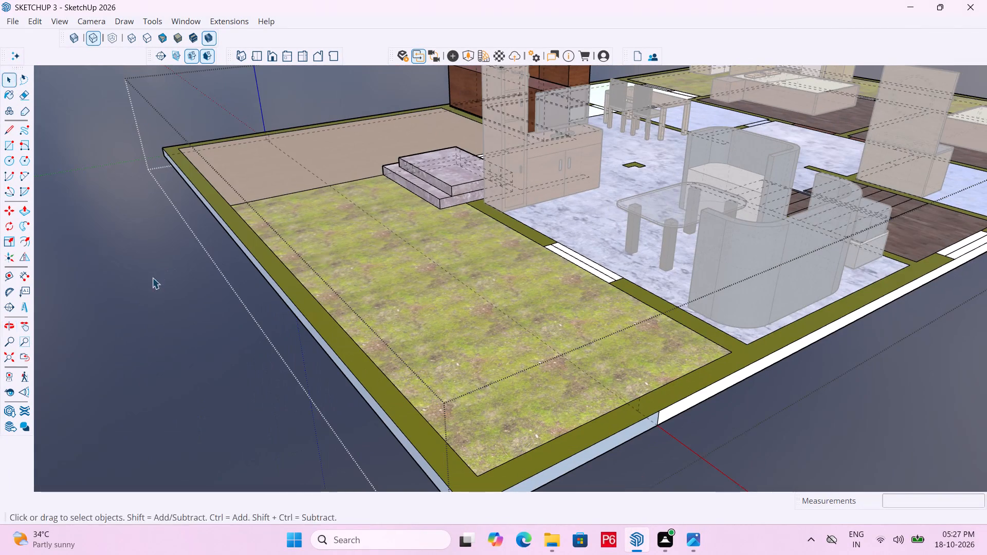
{"action": "left_click", "coordinate": [152, 277]}
{"action": "middle_click_drag", "start_coordinate": [426, 239], "coordinate": [714, 285]}
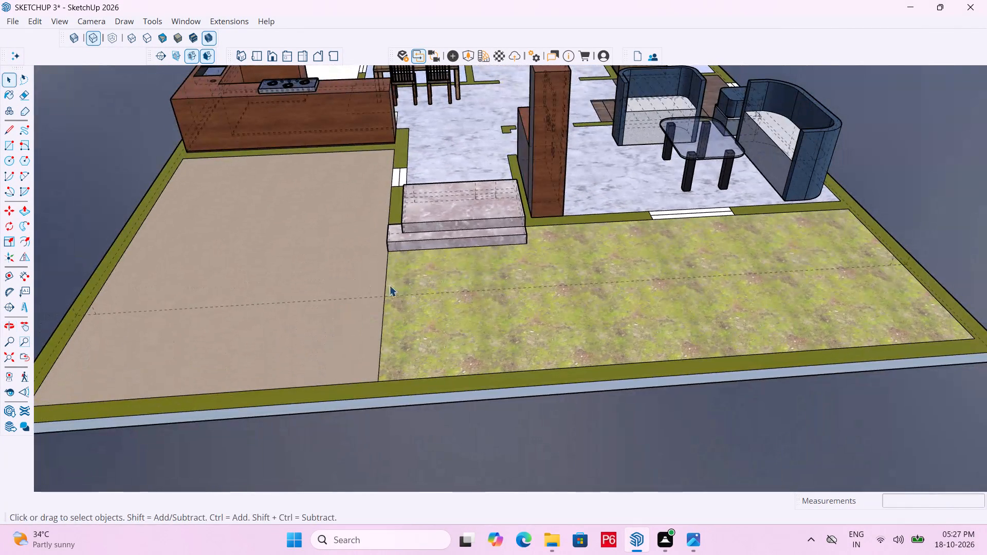
{"action": "scroll", "coordinate": [599, 284], "scroll_direction": "down", "scroll_amount": 4}
{"action": "middle_click_drag", "start_coordinate": [612, 277], "coordinate": [383, 279]}
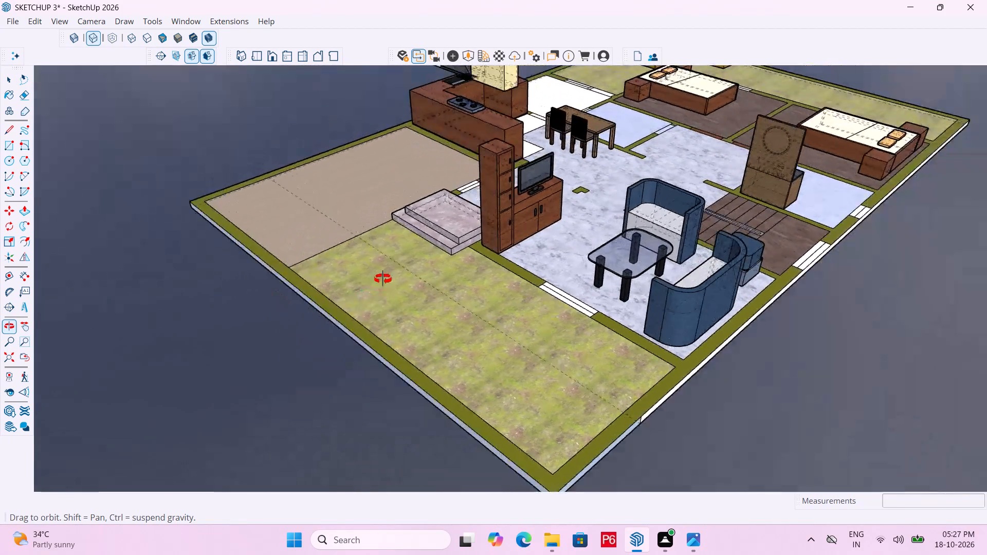
{"action": "middle_click_drag", "start_coordinate": [383, 279], "coordinate": [437, 277]}
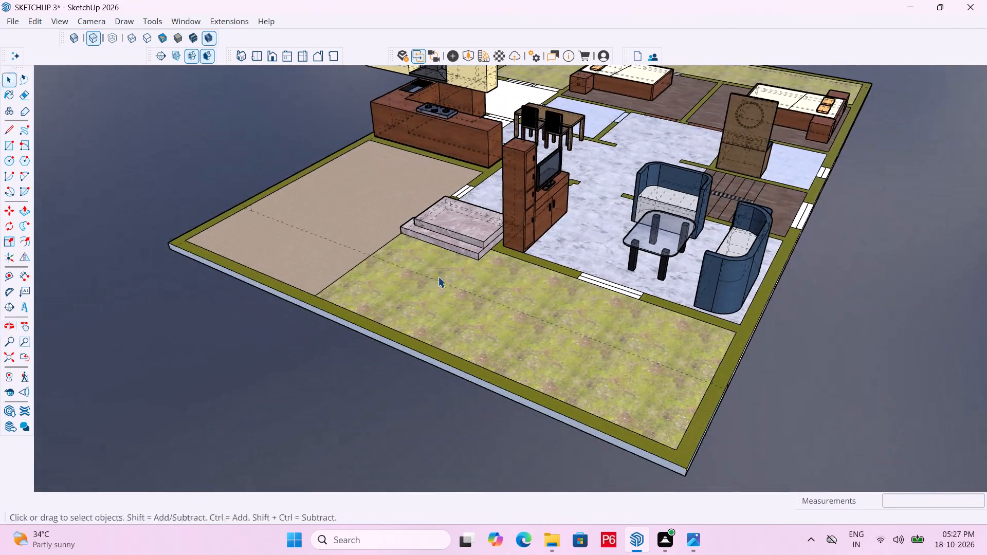
Open the house group for editing and select the underside face of the front lawn.
{"action": "middle_click_drag", "start_coordinate": [456, 327], "coordinate": [450, 248]}
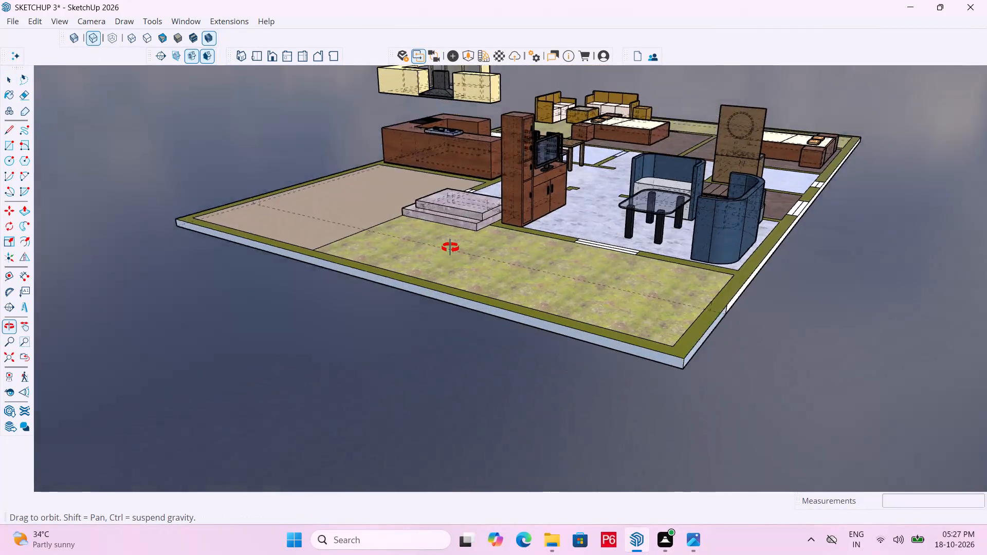
{"action": "middle_click_drag", "start_coordinate": [450, 248], "coordinate": [482, 91]}
{"action": "left_click", "coordinate": [480, 136]}
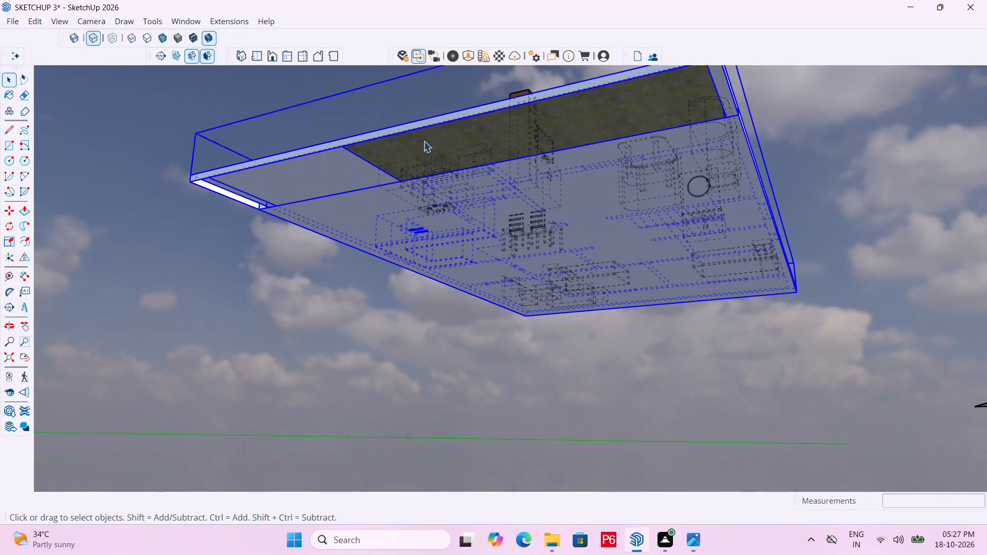
{"action": "double_click", "coordinate": [421, 143]}
{"action": "double_click", "coordinate": [379, 148]}
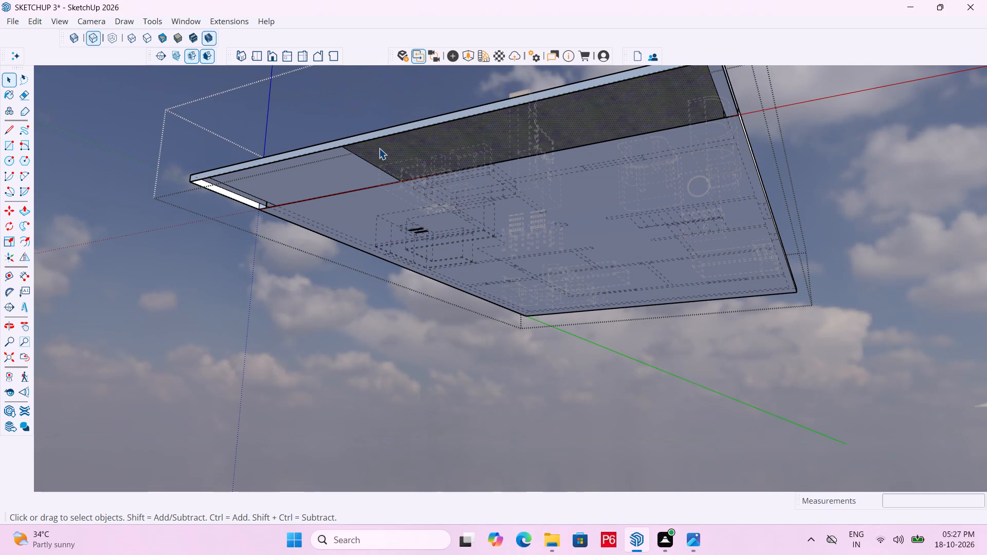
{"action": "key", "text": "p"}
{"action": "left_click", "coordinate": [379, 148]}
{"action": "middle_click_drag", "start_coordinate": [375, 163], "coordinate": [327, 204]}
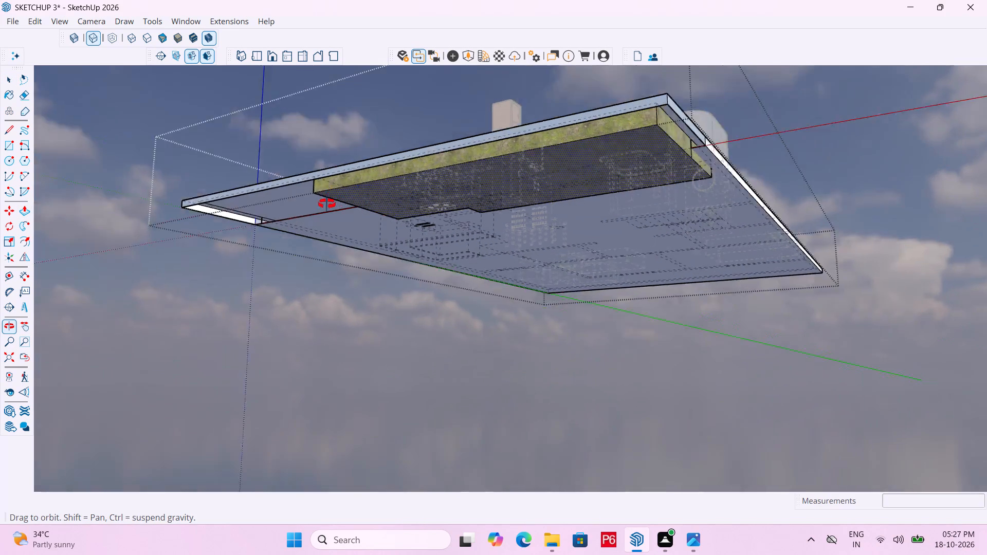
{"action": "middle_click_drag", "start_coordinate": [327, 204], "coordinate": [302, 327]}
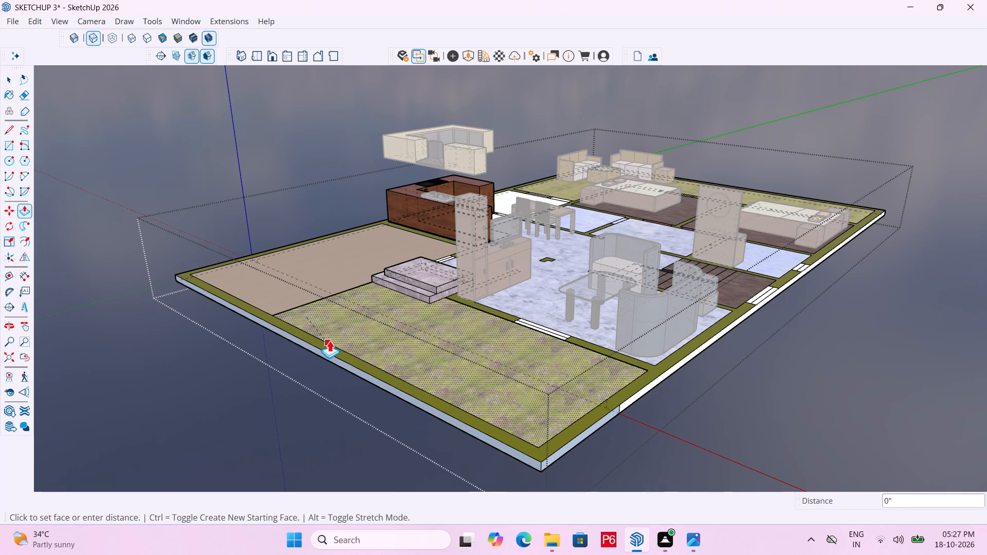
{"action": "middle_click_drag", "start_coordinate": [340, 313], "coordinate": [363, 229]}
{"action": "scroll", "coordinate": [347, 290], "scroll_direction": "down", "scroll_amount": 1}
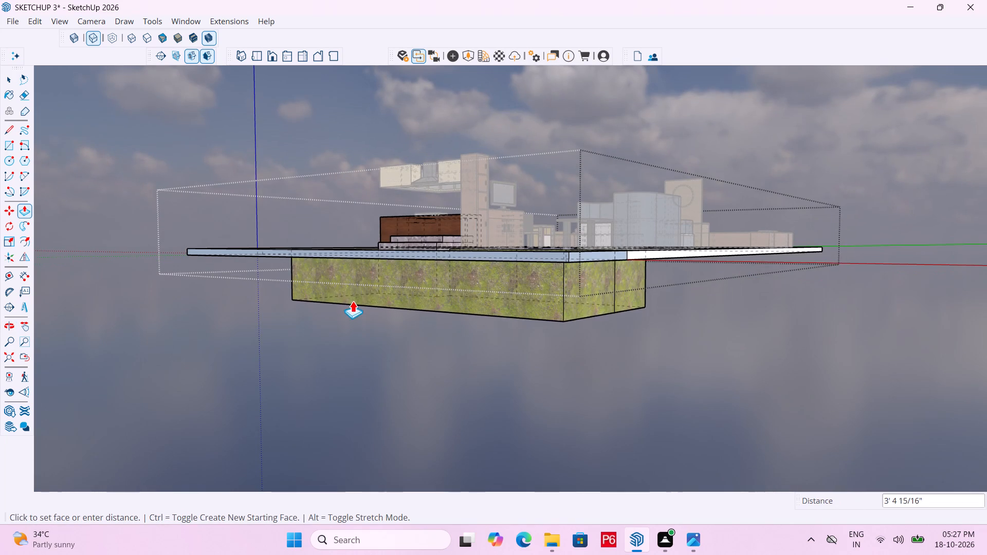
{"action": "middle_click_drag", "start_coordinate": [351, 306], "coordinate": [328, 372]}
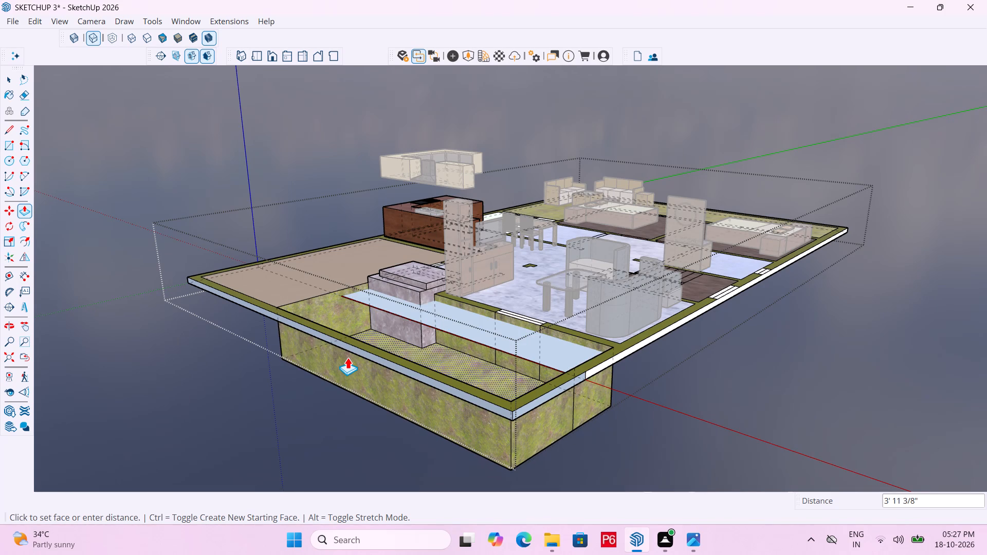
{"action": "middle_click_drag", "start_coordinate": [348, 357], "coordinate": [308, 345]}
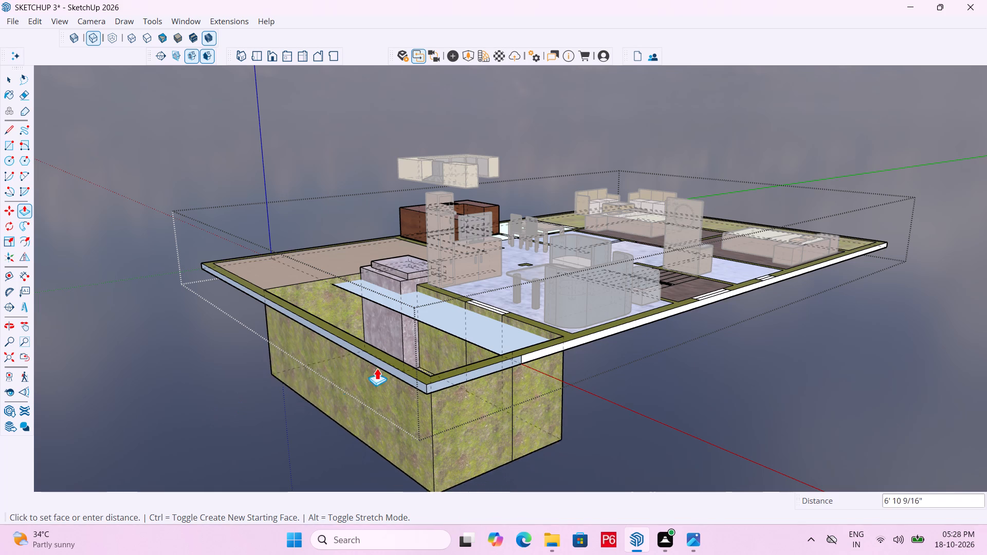
Save the model file.
{"action": "key", "text": "ctrl+s"}
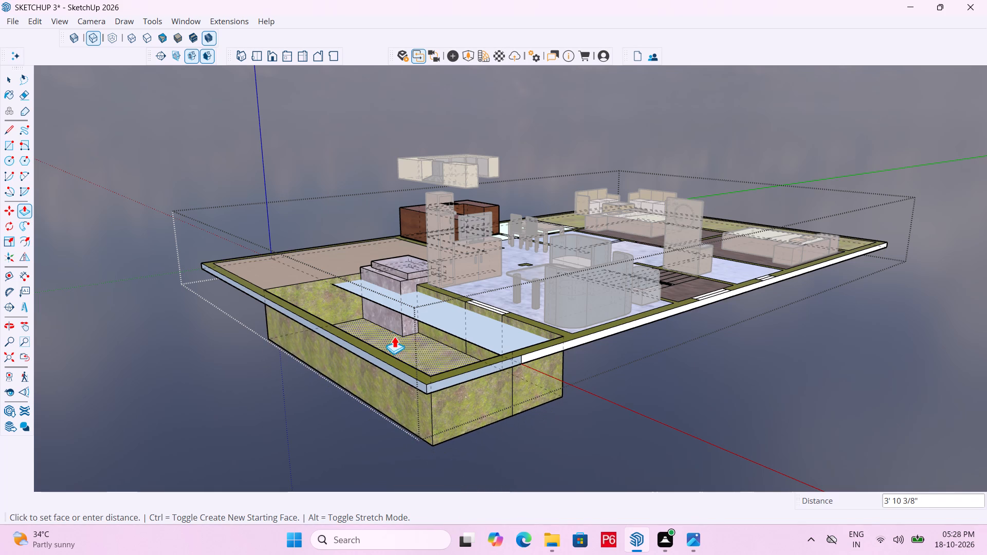
{"action": "key", "text": "ctrl+s"}
Extrude the front lawn face 1' downward with Push/Pull and save the model.
{"action": "middle_click_drag", "start_coordinate": [432, 335], "coordinate": [467, 341]}
{"action": "left_click", "coordinate": [462, 345]}
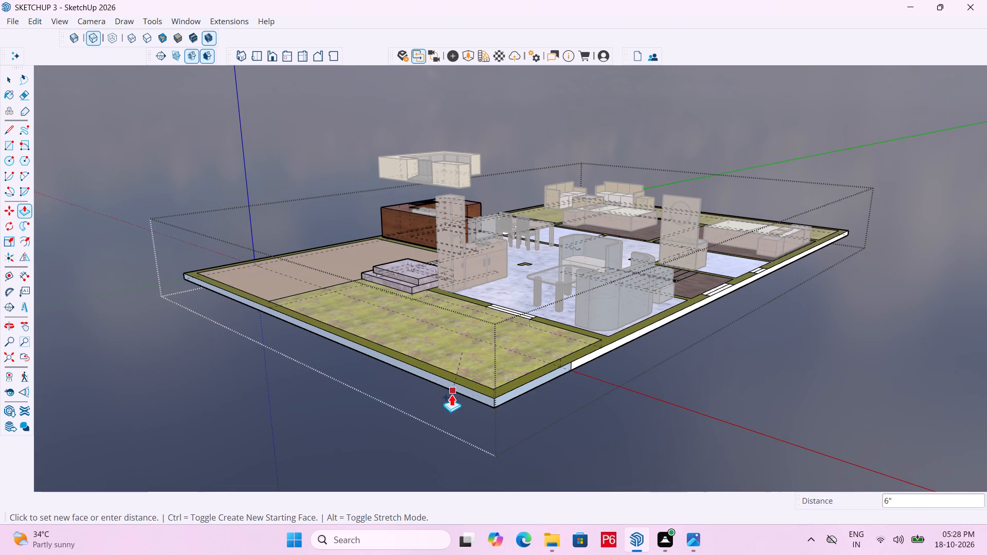
{"action": "middle_click_drag", "start_coordinate": [427, 418], "coordinate": [326, 374]}
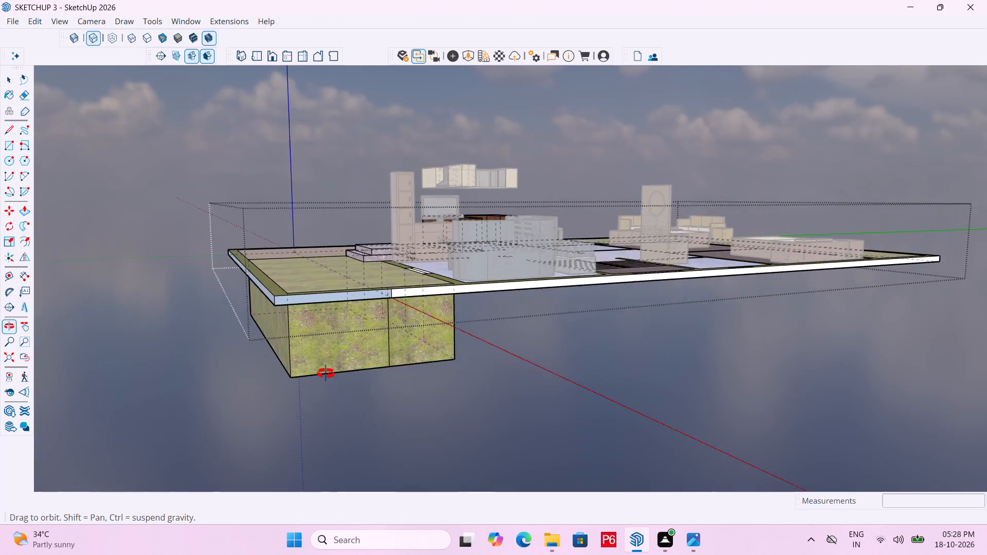
{"action": "middle_click_drag", "start_coordinate": [326, 374], "coordinate": [411, 383]}
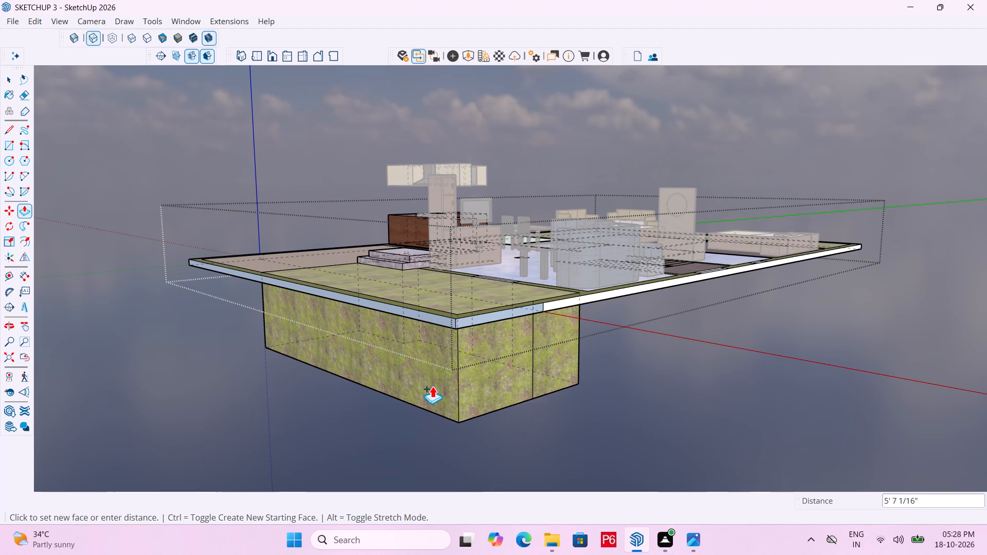
{"action": "type", "text": "1'"}
{"action": "key", "text": "Return"}
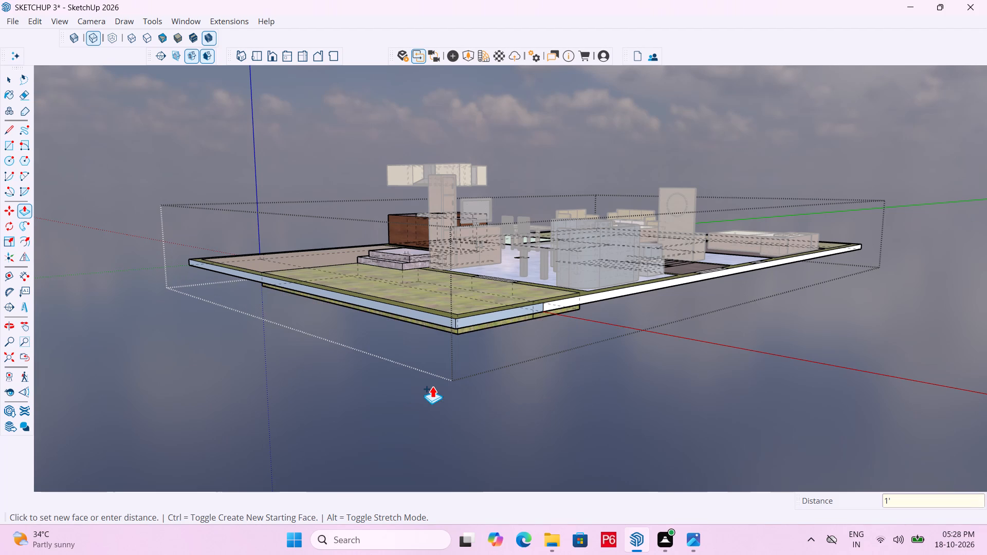
{"action": "middle_click_drag", "start_coordinate": [397, 324], "coordinate": [432, 387]}
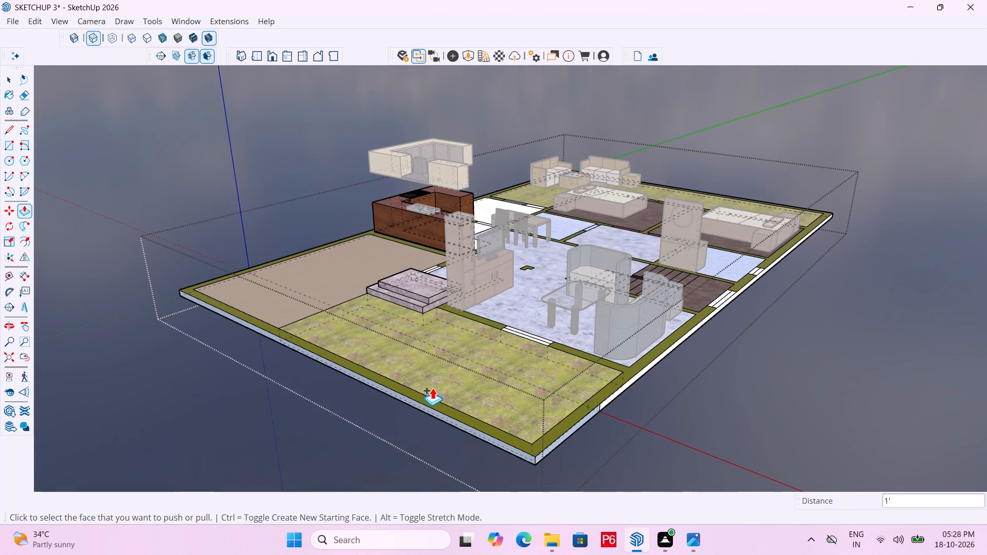
{"action": "key", "text": "ctrl+s"}
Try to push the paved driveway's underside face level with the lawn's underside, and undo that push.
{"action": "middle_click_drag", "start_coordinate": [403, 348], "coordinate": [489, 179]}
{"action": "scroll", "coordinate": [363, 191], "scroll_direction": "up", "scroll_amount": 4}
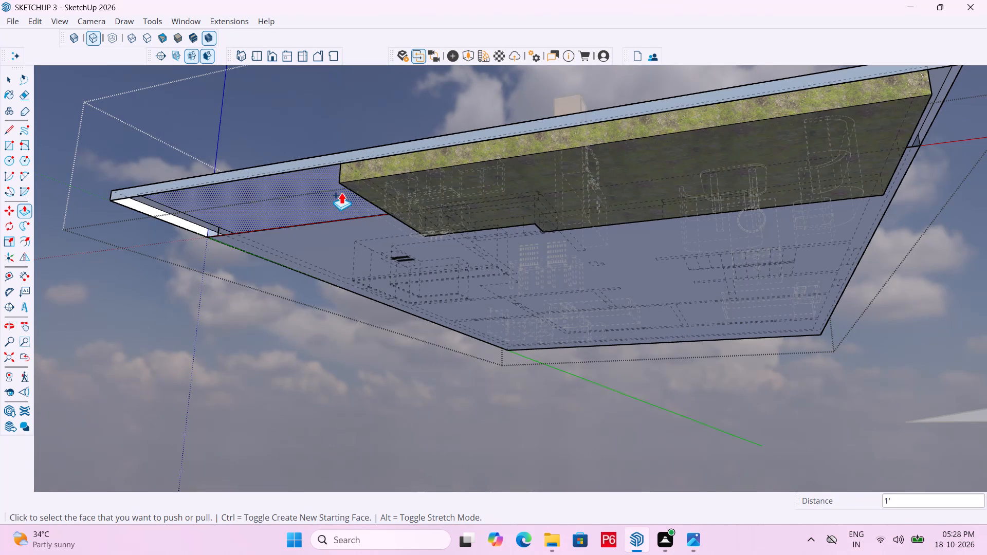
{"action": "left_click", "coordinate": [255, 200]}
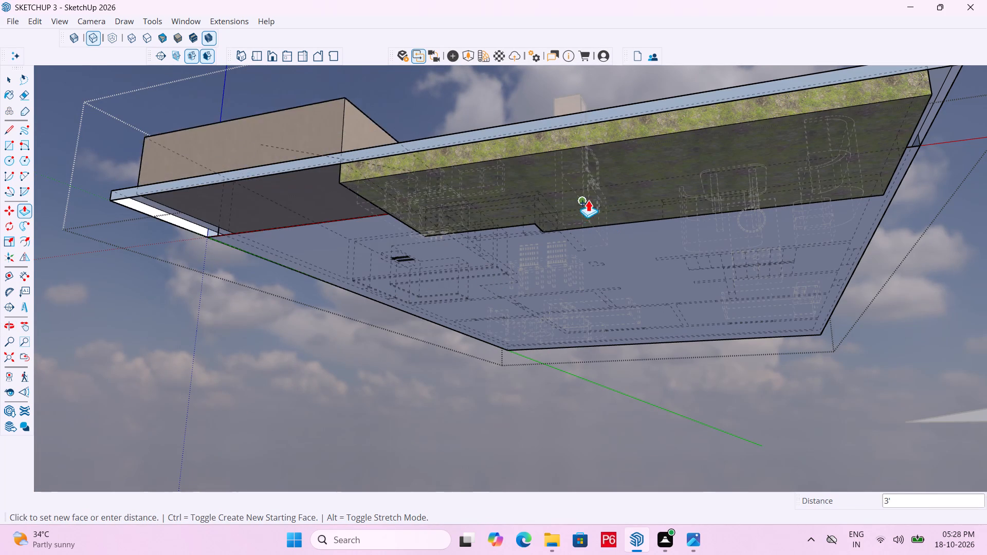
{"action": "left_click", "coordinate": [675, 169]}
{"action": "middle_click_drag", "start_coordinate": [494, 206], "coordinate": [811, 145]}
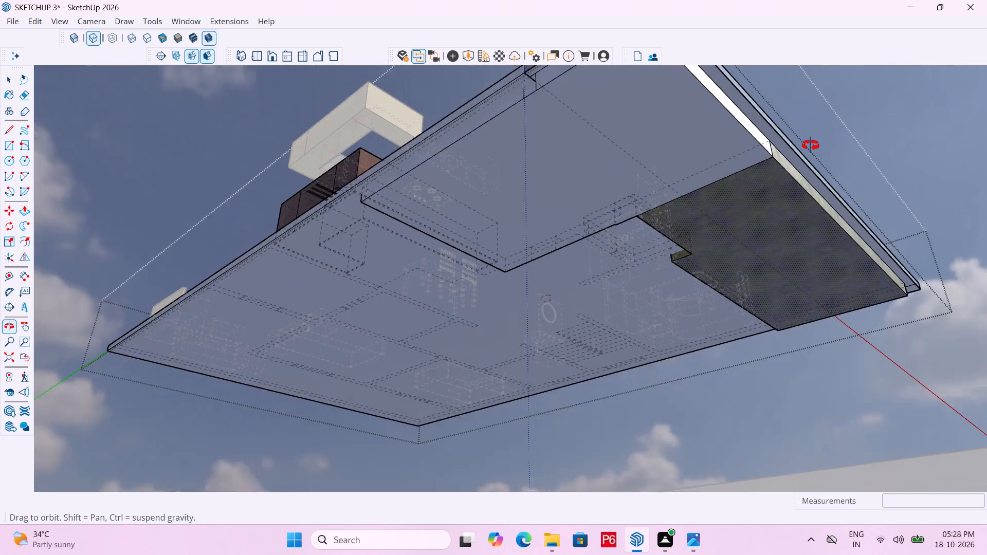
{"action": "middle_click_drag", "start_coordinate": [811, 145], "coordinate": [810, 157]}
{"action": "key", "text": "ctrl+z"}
Save the model with the deepened front lawn.
{"action": "middle_click_drag", "start_coordinate": [701, 153], "coordinate": [473, 358]}
{"action": "key", "text": "ctrl+s"}
{"action": "key", "text": "ctrl+s"}
{"action": "key", "text": "ctrl+s"}
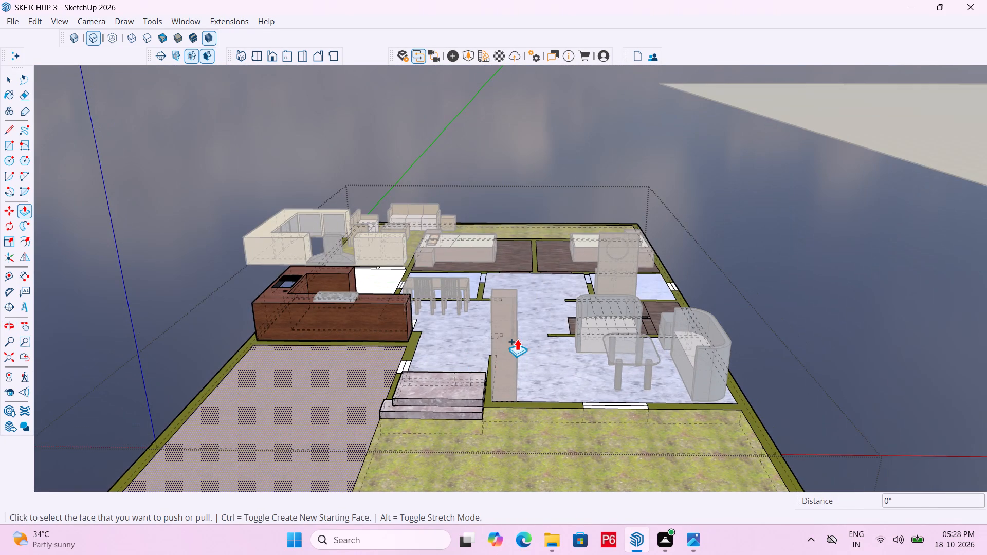
{"action": "key", "text": "ctrl+s"}
{"action": "key", "text": "ctrl+s"}
{"action": "key", "text": "ctrl+s"}
{"action": "key", "text": "ctrl+s"}
{"action": "key", "text": "ctrl+s"}
{"action": "key", "text": "ctrl+s"}
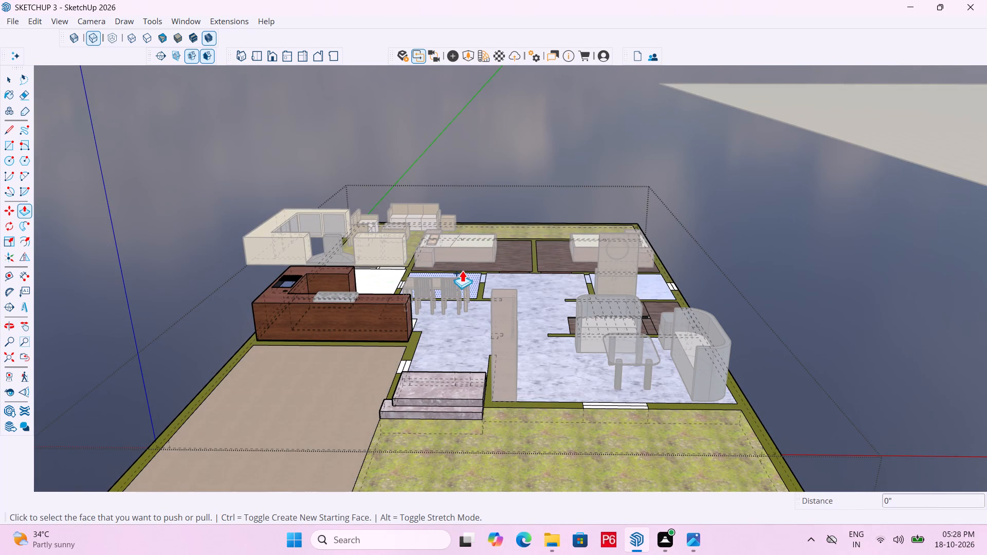
{"action": "key", "text": "ctrl+s"}
Return to the Select tool and close the house group.
{"action": "key", "text": "space"}
{"action": "key", "text": "space"}
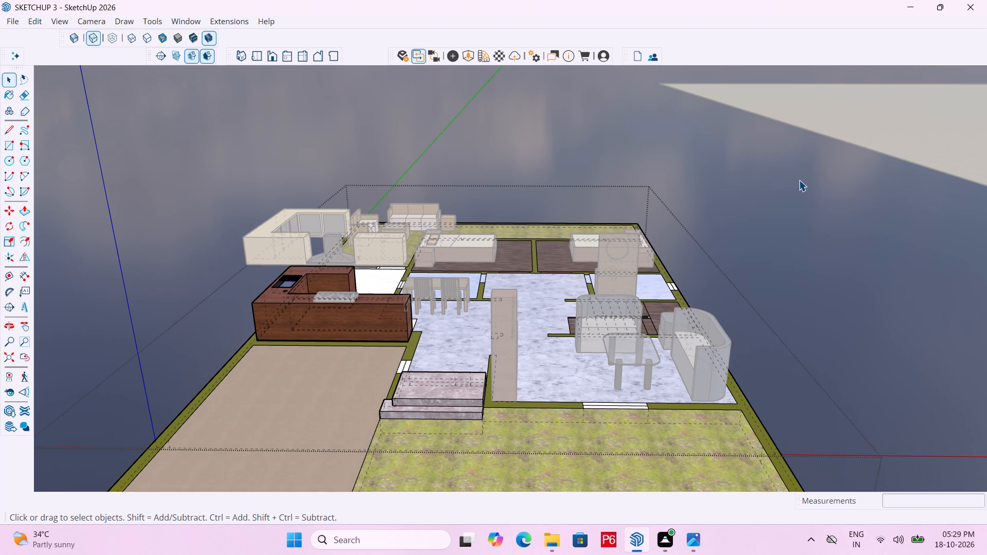
{"action": "left_click", "coordinate": [799, 180]}
Examine the deepened lawn edge, entrance porch and furnished interior from several sides.
{"action": "scroll", "coordinate": [661, 147], "scroll_direction": "down", "scroll_amount": 5}
{"action": "middle_click_drag", "start_coordinate": [690, 192], "coordinate": [473, 263]}
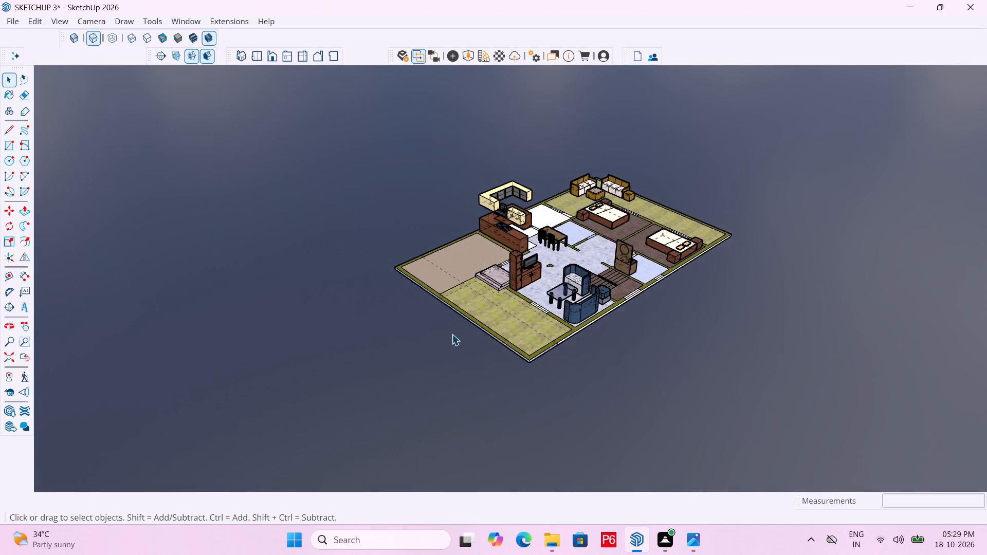
{"action": "scroll", "coordinate": [466, 339], "scroll_direction": "up", "scroll_amount": 1}
{"action": "middle_click_drag", "start_coordinate": [469, 341], "coordinate": [552, 134]}
{"action": "scroll", "coordinate": [542, 213], "scroll_direction": "up", "scroll_amount": 5}
{"action": "scroll", "coordinate": [581, 254], "scroll_direction": "up", "scroll_amount": 4}
{"action": "middle_click_drag", "start_coordinate": [665, 199], "coordinate": [623, 305]}
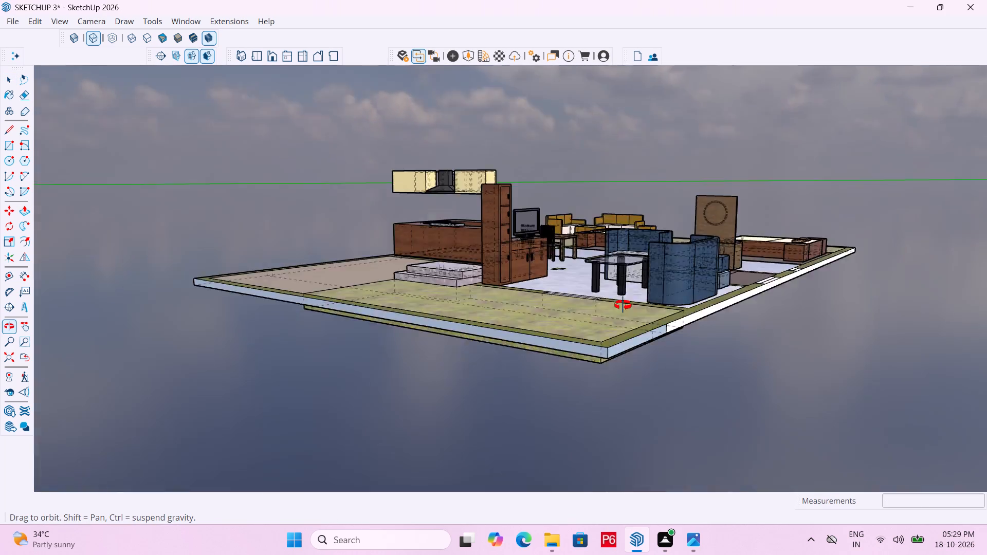
{"action": "middle_click_drag", "start_coordinate": [623, 305], "coordinate": [647, 360]}
{"action": "scroll", "coordinate": [623, 360], "scroll_direction": "up", "scroll_amount": 1}
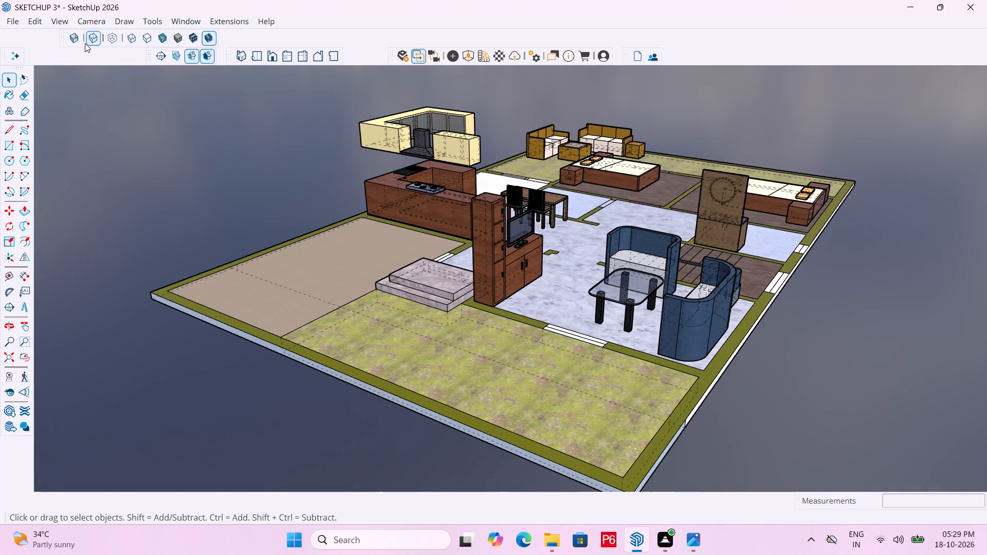
Turn off the dashed back edges display and save the model.
{"action": "left_click", "coordinate": [90, 40]}
{"action": "left_click", "coordinate": [172, 142]}
{"action": "middle_click_drag", "start_coordinate": [414, 324], "coordinate": [410, 135]}
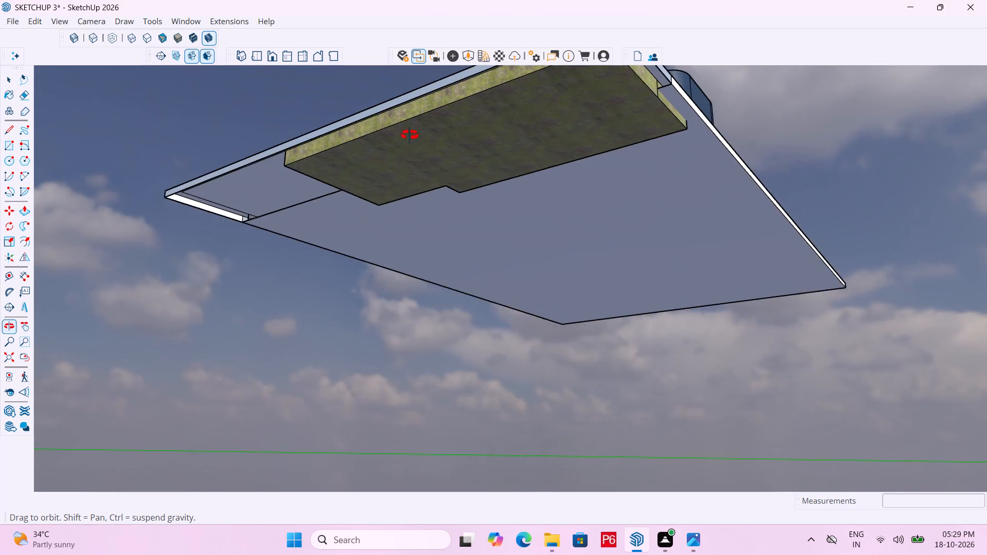
{"action": "middle_click_drag", "start_coordinate": [410, 135], "coordinate": [410, 180]}
{"action": "key", "text": "ctrl+s"}
{"action": "key", "text": "ctrl+s"}
{"action": "key", "text": "ctrl+s"}
{"action": "key", "text": "ctrl+s"}
{"action": "key", "text": "ctrl+s"}
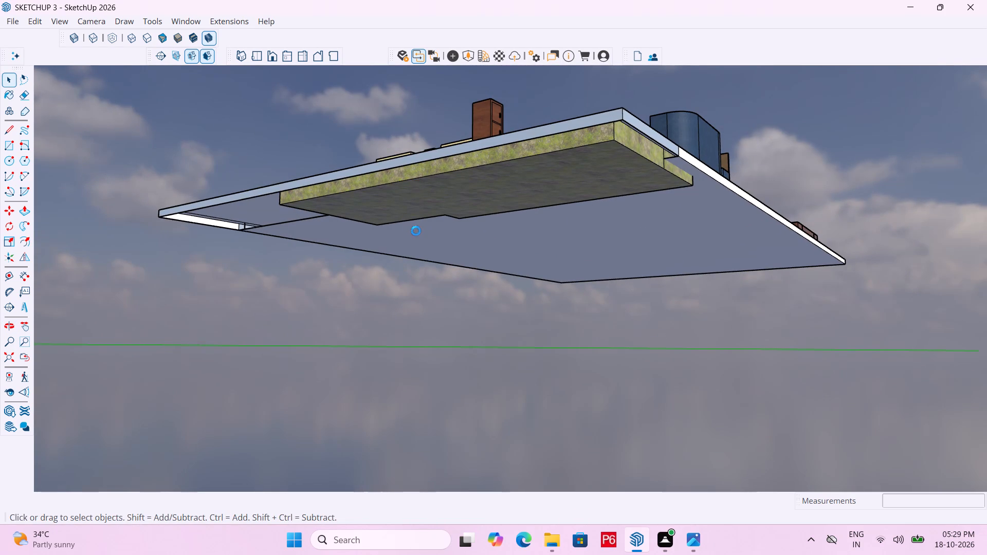
Examine the underside of the house slab and the deepened front lawn from several angles.
{"action": "middle_click_drag", "start_coordinate": [416, 231], "coordinate": [417, 279]}
{"action": "middle_click_drag", "start_coordinate": [619, 272], "coordinate": [384, 212]}
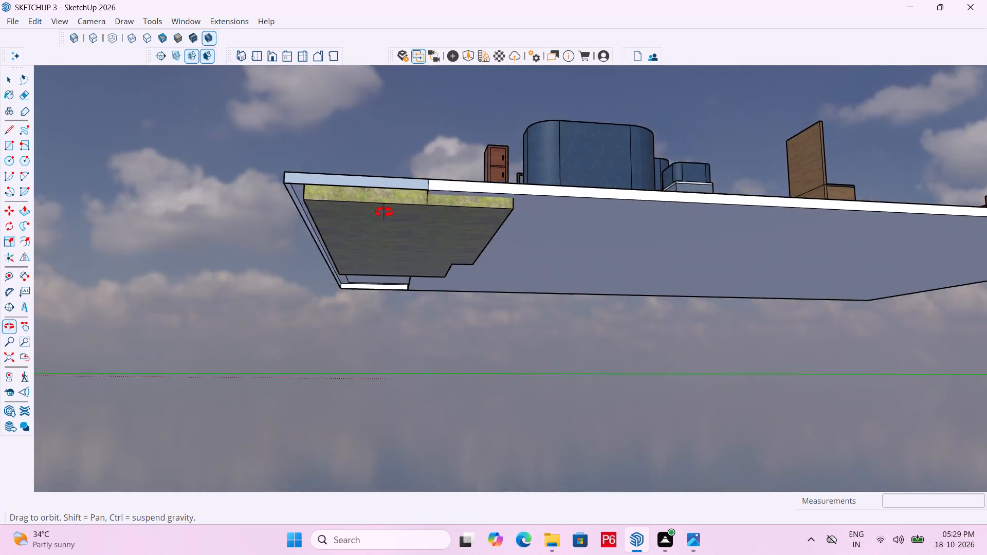
{"action": "middle_click_drag", "start_coordinate": [384, 212], "coordinate": [761, 141]}
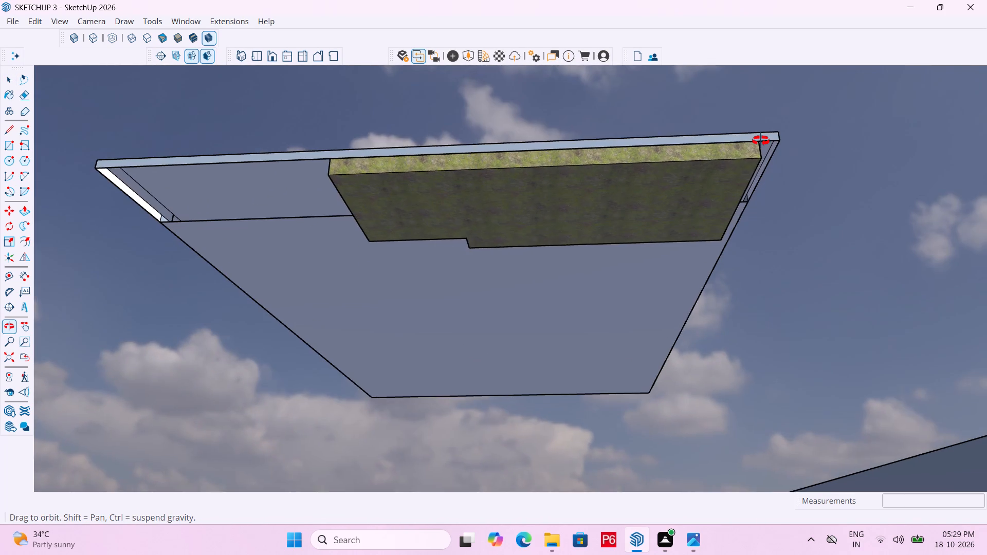
{"action": "middle_click_drag", "start_coordinate": [761, 141], "coordinate": [561, 410]}
{"action": "middle_click_drag", "start_coordinate": [562, 409], "coordinate": [583, 216]}
{"action": "scroll", "coordinate": [583, 217], "scroll_direction": "up", "scroll_amount": 3}
{"action": "middle_click_drag", "start_coordinate": [601, 120], "coordinate": [609, 49]}
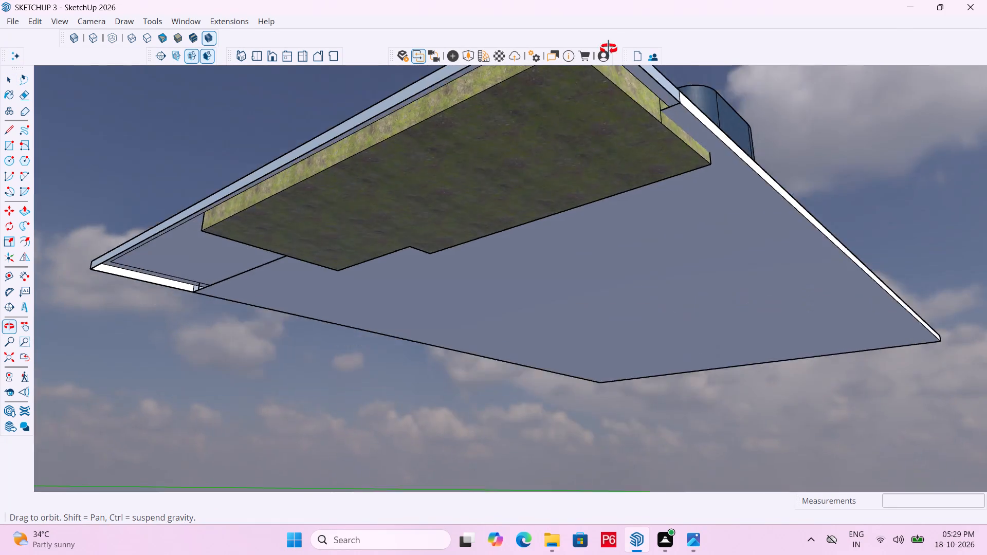
{"action": "middle_click_drag", "start_coordinate": [609, 49], "coordinate": [607, 55]}
{"action": "scroll", "coordinate": [527, 248], "scroll_direction": "down", "scroll_amount": 5}
{"action": "middle_click_drag", "start_coordinate": [534, 154], "coordinate": [547, 91]}
{"action": "scroll", "coordinate": [603, 71], "scroll_direction": "up", "scroll_amount": 4}
{"action": "middle_click_drag", "start_coordinate": [604, 73], "coordinate": [606, 78]}
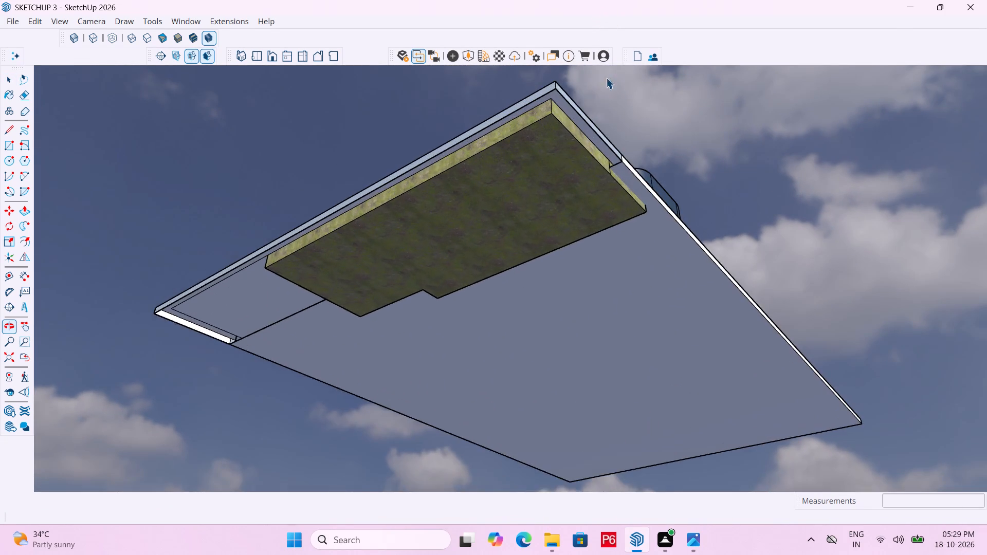
Open the house group and push the boundary border's underside face down 1', level with the lawn's underside.
{"action": "scroll", "coordinate": [606, 78], "scroll_direction": "up", "scroll_amount": 5}
{"action": "left_click_drag", "start_coordinate": [534, 107], "coordinate": [534, 100]}
{"action": "left_click", "coordinate": [534, 100]}
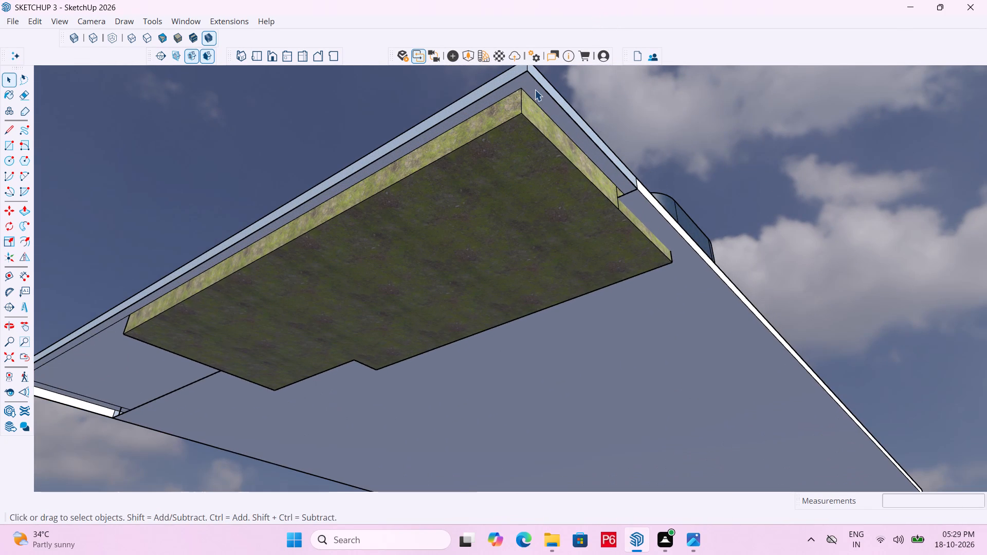
{"action": "left_click", "coordinate": [543, 105]}
{"action": "scroll", "coordinate": [544, 97], "scroll_direction": "up", "scroll_amount": 5}
{"action": "middle_click_drag", "start_coordinate": [545, 92], "coordinate": [549, 49]}
{"action": "scroll", "coordinate": [547, 63], "scroll_direction": "up", "scroll_amount": 1}
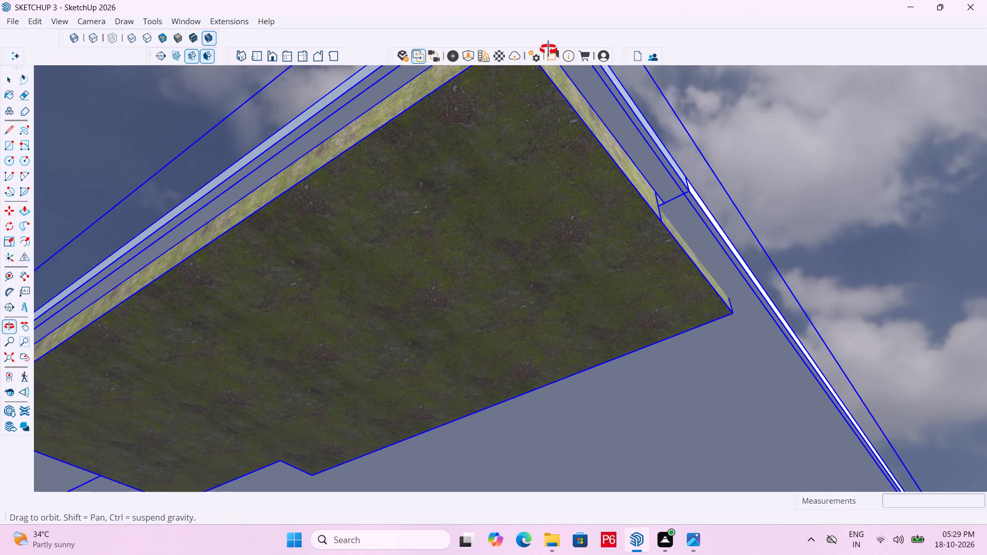
{"action": "middle_click_drag", "start_coordinate": [549, 49], "coordinate": [548, 49]}
{"action": "double_click", "coordinate": [605, 118]}
{"action": "left_click", "coordinate": [607, 105]}
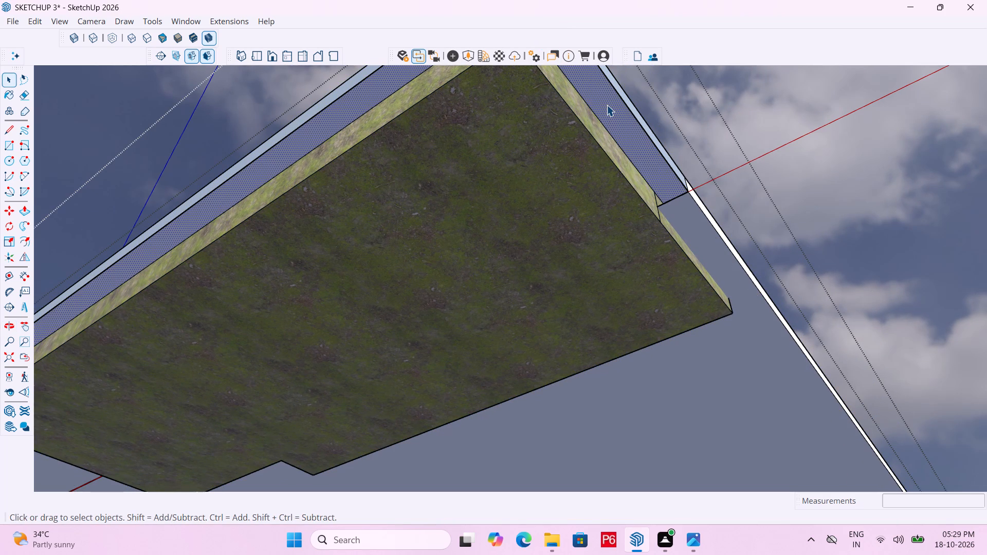
{"action": "key", "text": "p"}
{"action": "left_click", "coordinate": [607, 104]}
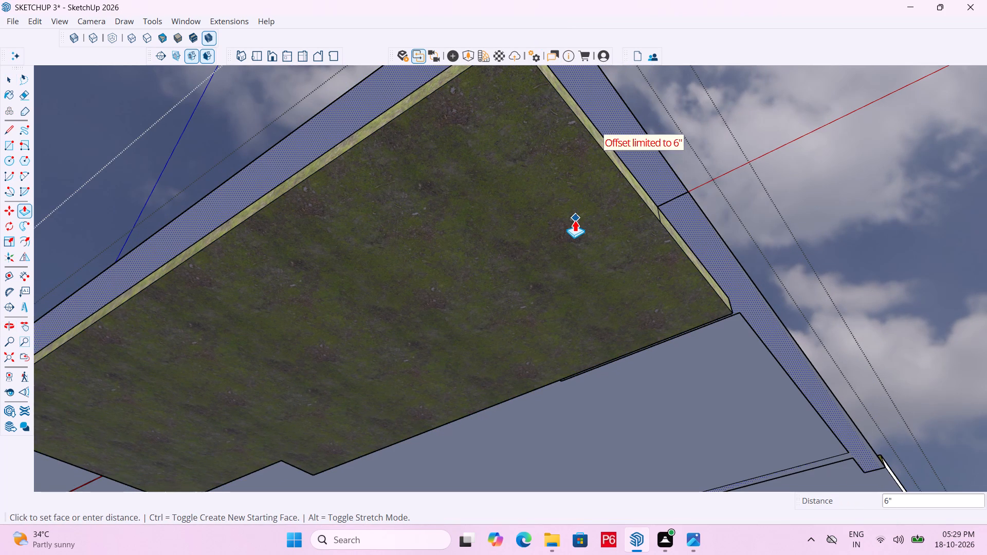
{"action": "left_click", "coordinate": [545, 266]}
Examine the deepened boundary border around the lawn and driveway from below and above.
{"action": "scroll", "coordinate": [580, 178], "scroll_direction": "down", "scroll_amount": 5}
{"action": "middle_click_drag", "start_coordinate": [608, 176], "coordinate": [566, 274]}
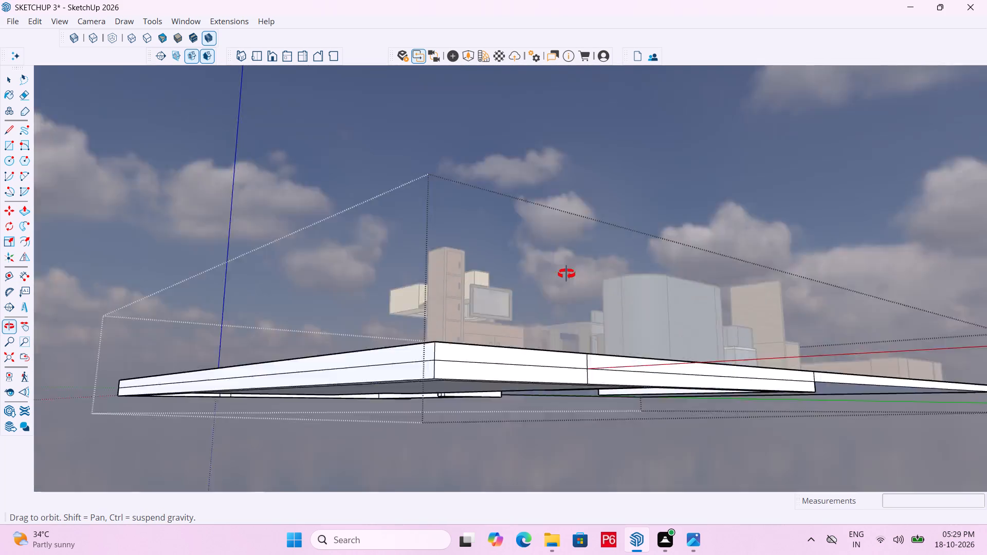
{"action": "middle_click_drag", "start_coordinate": [566, 274], "coordinate": [528, 233]}
{"action": "scroll", "coordinate": [514, 199], "scroll_direction": "down", "scroll_amount": 6}
{"action": "middle_click_drag", "start_coordinate": [513, 226], "coordinate": [607, 410]}
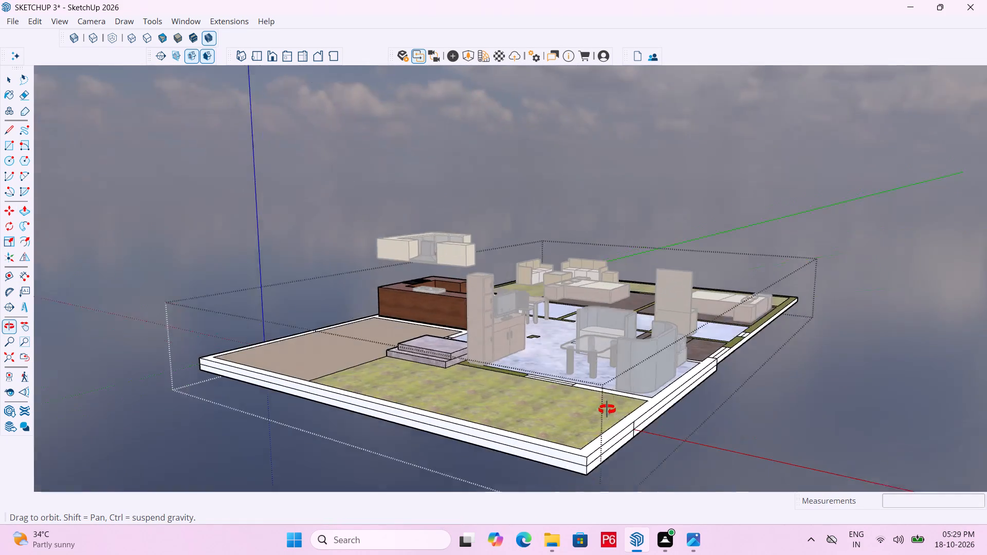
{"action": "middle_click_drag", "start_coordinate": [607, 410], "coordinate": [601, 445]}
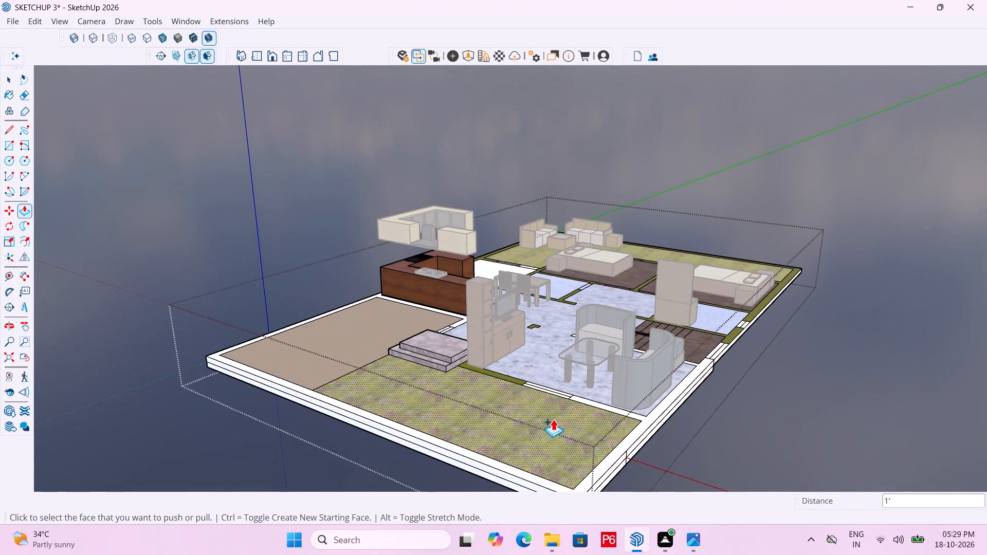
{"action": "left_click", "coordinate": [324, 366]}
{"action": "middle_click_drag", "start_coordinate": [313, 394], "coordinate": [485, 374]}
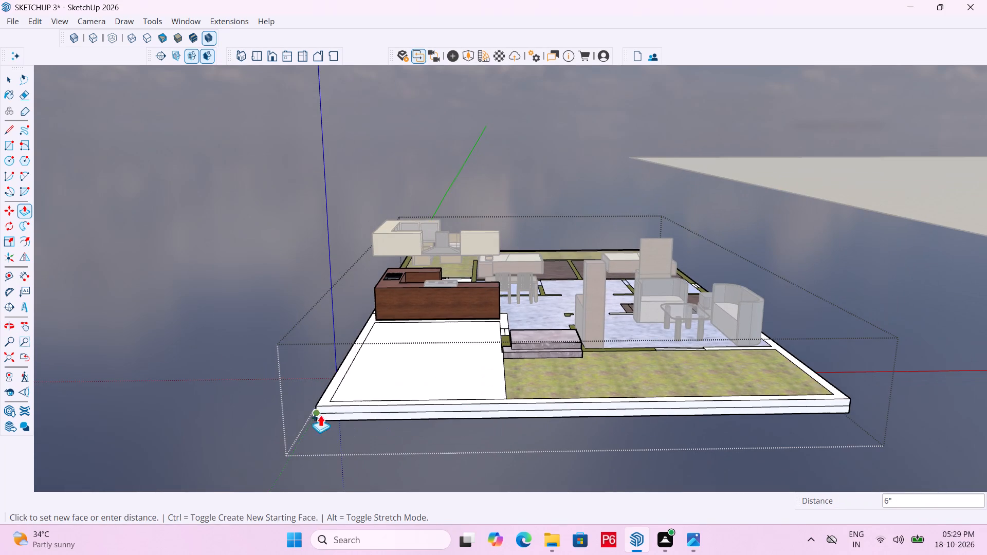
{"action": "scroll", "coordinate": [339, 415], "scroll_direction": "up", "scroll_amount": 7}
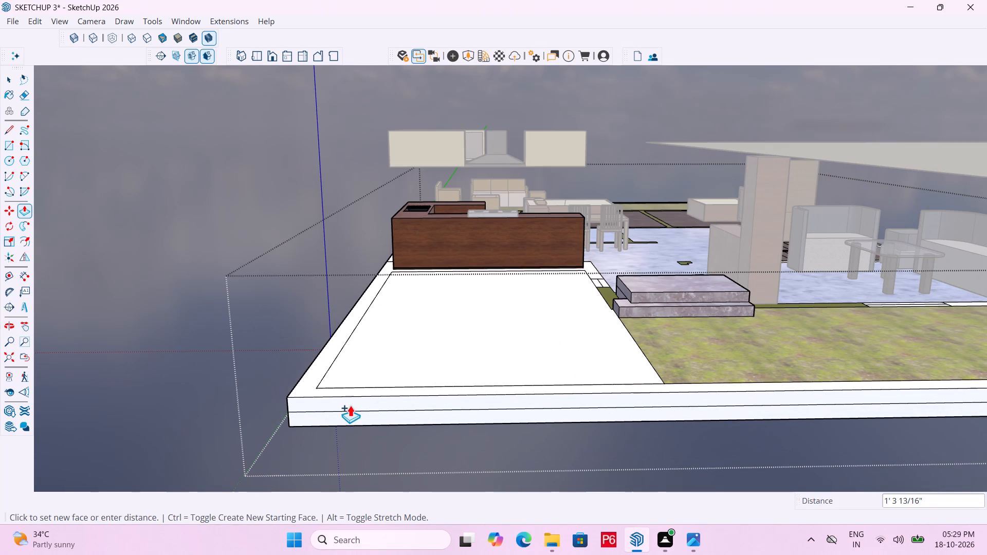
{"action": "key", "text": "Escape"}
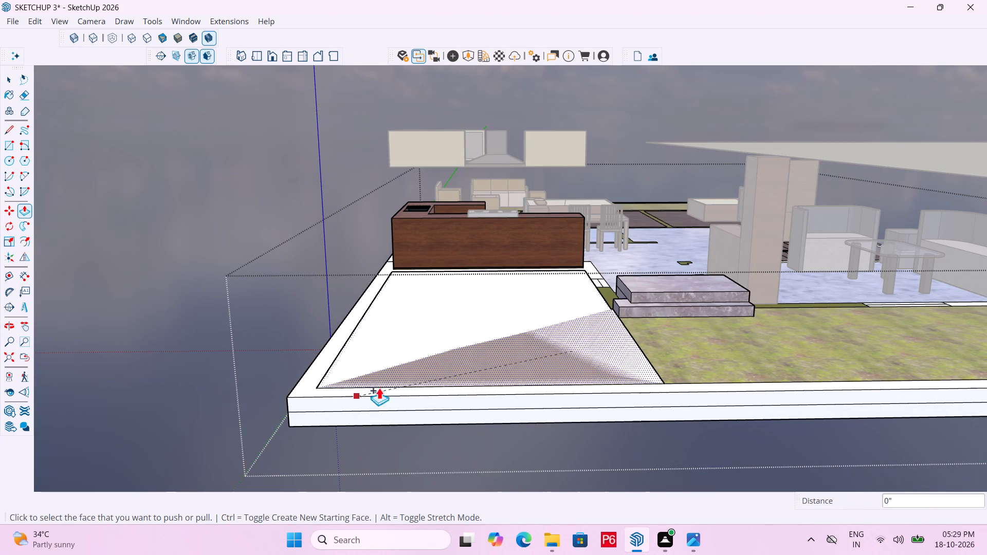
Push the driveway surface down 6" inside the boundary border.
{"action": "left_click", "coordinate": [471, 346]}
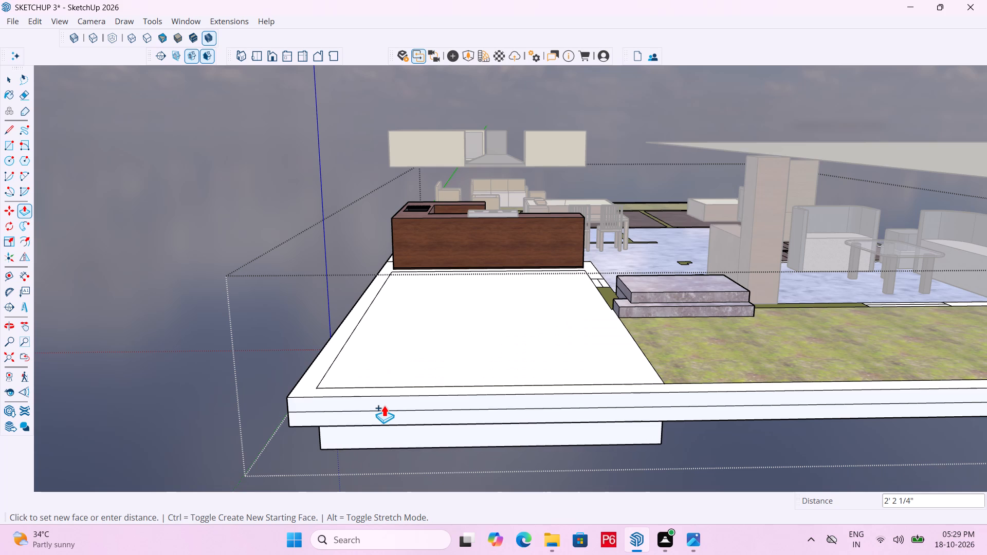
{"action": "scroll", "coordinate": [392, 408], "scroll_direction": "up", "scroll_amount": 5}
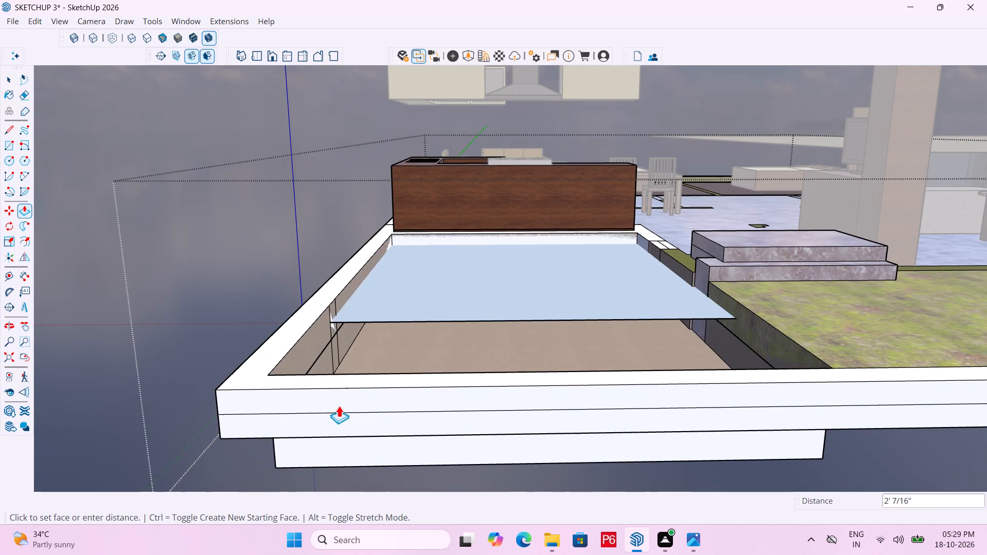
{"action": "left_click", "coordinate": [215, 410]}
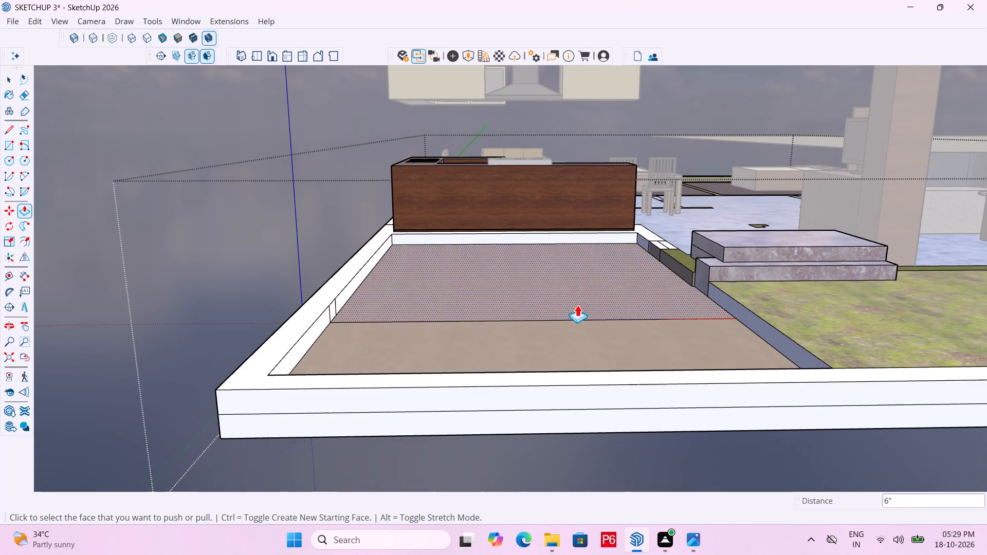
Push the front lawn down 6", level with the lowered driveway, and close the house group.
{"action": "scroll", "coordinate": [386, 317], "scroll_direction": "down", "scroll_amount": 5}
{"action": "middle_click_drag", "start_coordinate": [581, 346], "coordinate": [777, 387]}
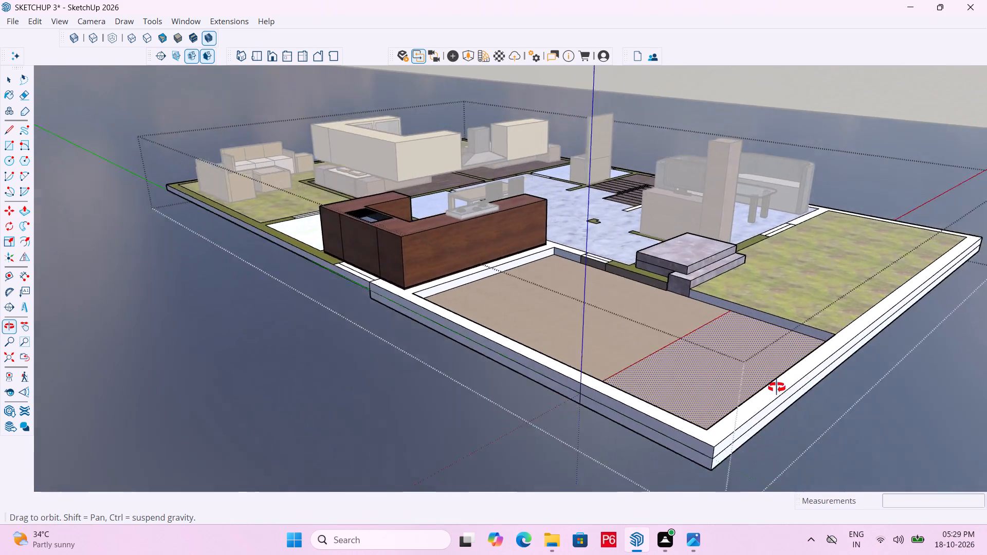
{"action": "middle_click_drag", "start_coordinate": [777, 387], "coordinate": [507, 397]}
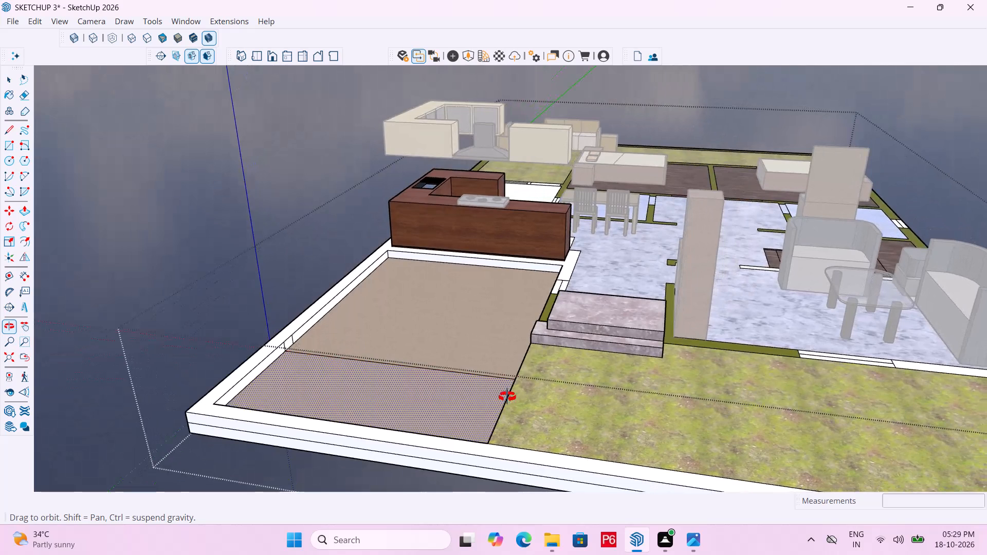
{"action": "middle_click_drag", "start_coordinate": [507, 397], "coordinate": [428, 387]}
{"action": "scroll", "coordinate": [297, 346], "scroll_direction": "down", "scroll_amount": 1}
{"action": "middle_click_drag", "start_coordinate": [300, 346], "coordinate": [728, 387]}
{"action": "scroll", "coordinate": [694, 383], "scroll_direction": "up", "scroll_amount": 1}
{"action": "scroll", "coordinate": [342, 357], "scroll_direction": "down", "scroll_amount": 3}
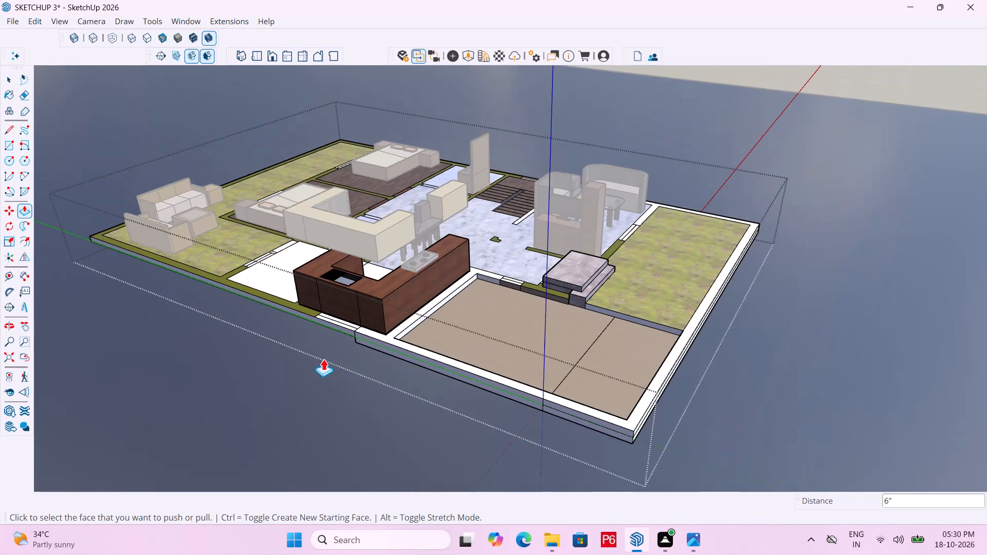
{"action": "scroll", "coordinate": [323, 359], "scroll_direction": "down", "scroll_amount": 1}
{"action": "left_click", "coordinate": [647, 294]}
{"action": "left_click", "coordinate": [616, 340]}
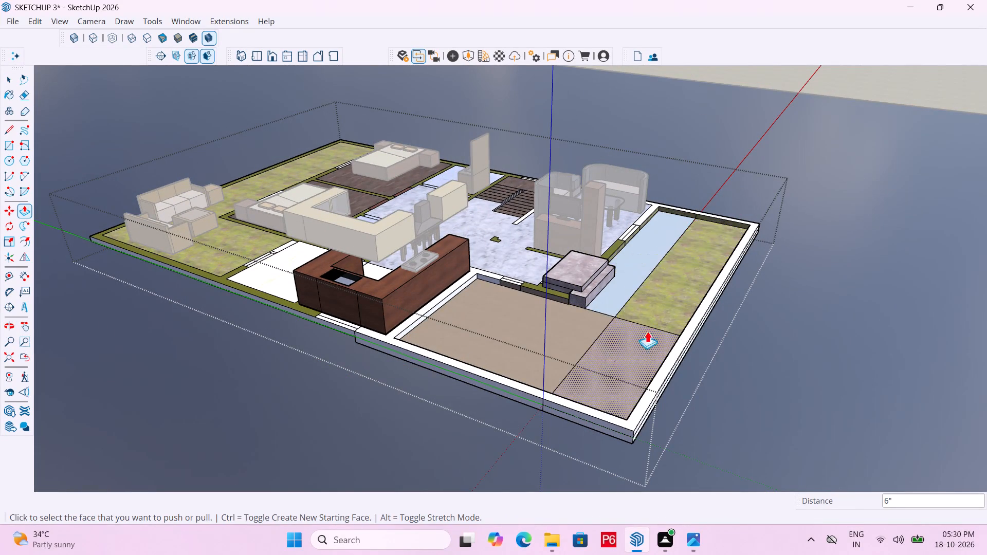
{"action": "middle_click_drag", "start_coordinate": [729, 317], "coordinate": [330, 316]}
{"action": "key", "text": "space"}
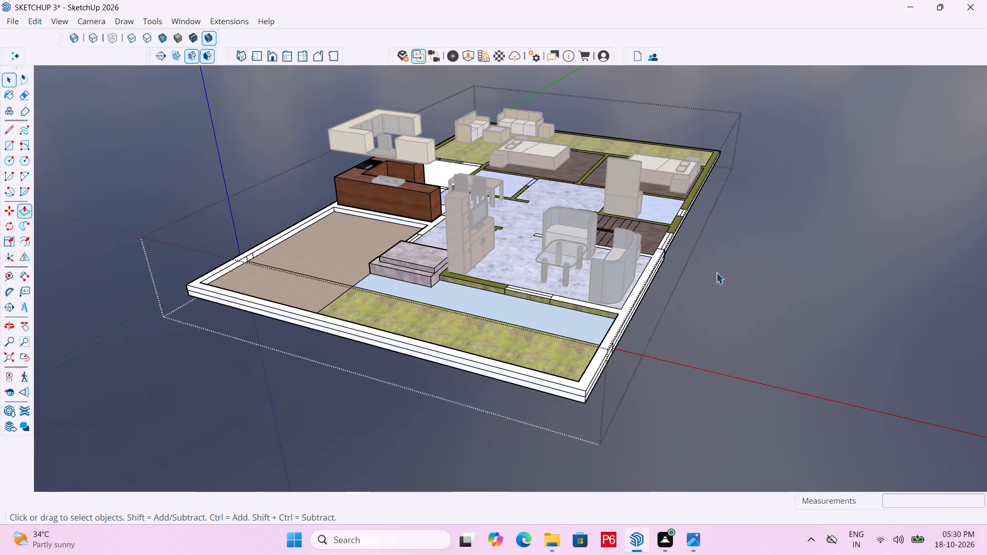
{"action": "left_click", "coordinate": [746, 273]}
{"action": "key", "text": "Escape"}
{"action": "left_click", "coordinate": [746, 273]}
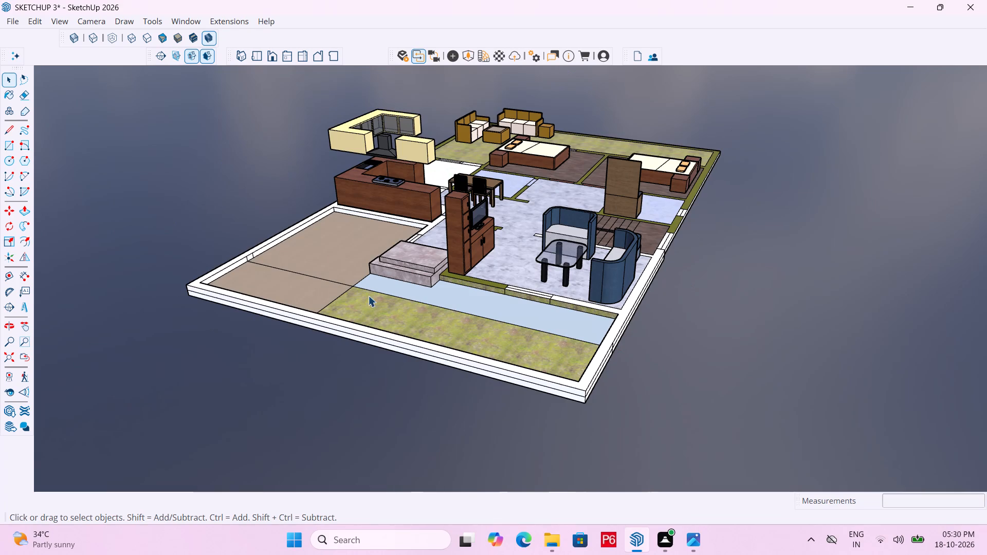
Open the house group and erase the vertical edges dividing both bands of the porch platform's house-facing side.
{"action": "middle_click_drag", "start_coordinate": [368, 295], "coordinate": [467, 329]}
{"action": "scroll", "coordinate": [454, 319], "scroll_direction": "up", "scroll_amount": 4}
{"action": "middle_click_drag", "start_coordinate": [527, 291], "coordinate": [443, 293]}
{"action": "scroll", "coordinate": [503, 293], "scroll_direction": "up", "scroll_amount": 1}
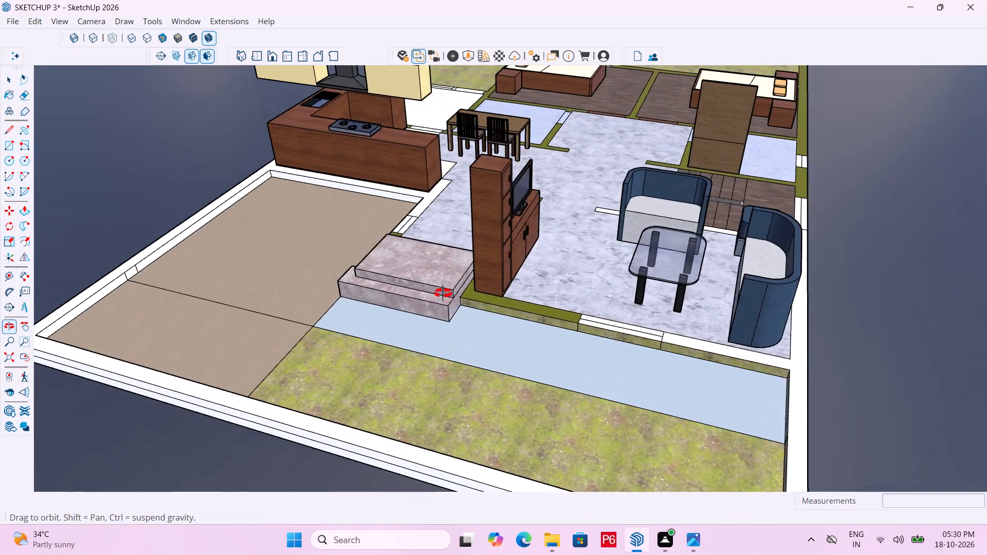
{"action": "middle_click_drag", "start_coordinate": [443, 293], "coordinate": [978, 322]}
{"action": "scroll", "coordinate": [705, 232], "scroll_direction": "up", "scroll_amount": 5}
{"action": "middle_click_drag", "start_coordinate": [653, 236], "coordinate": [986, 210]}
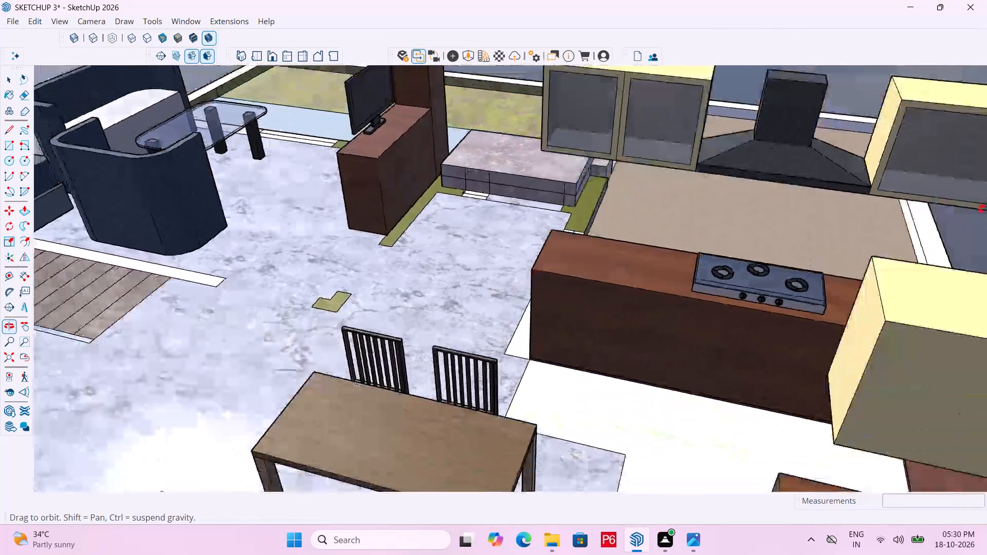
{"action": "middle_click_drag", "start_coordinate": [986, 210], "coordinate": [978, 205]}
{"action": "scroll", "coordinate": [522, 195], "scroll_direction": "up", "scroll_amount": 12}
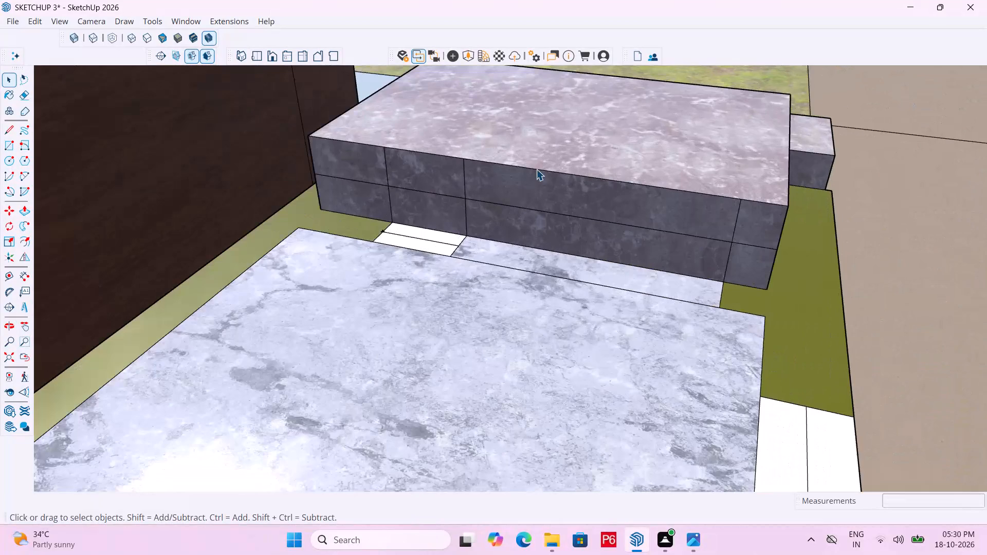
{"action": "double_click", "coordinate": [480, 193]}
{"action": "left_click", "coordinate": [458, 186]}
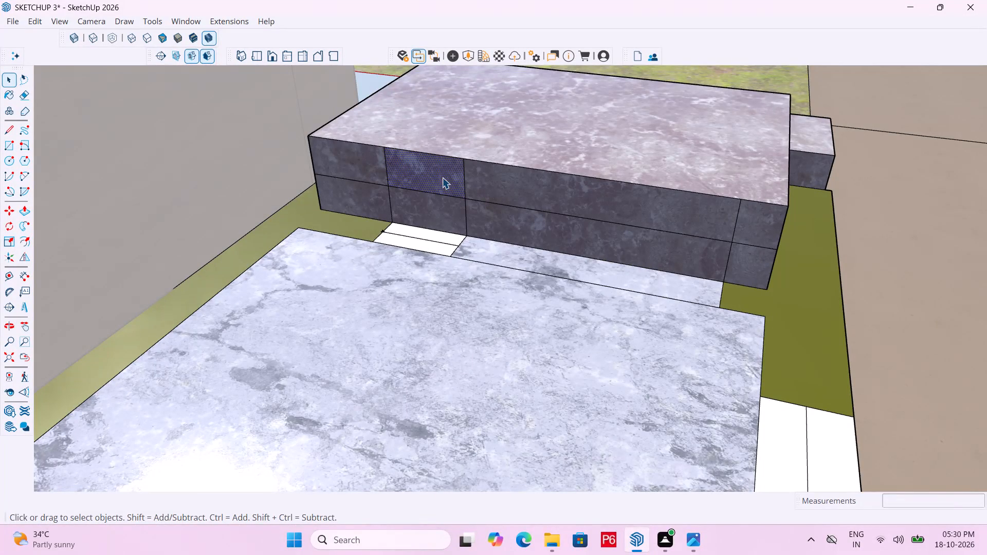
{"action": "key", "text": "e"}
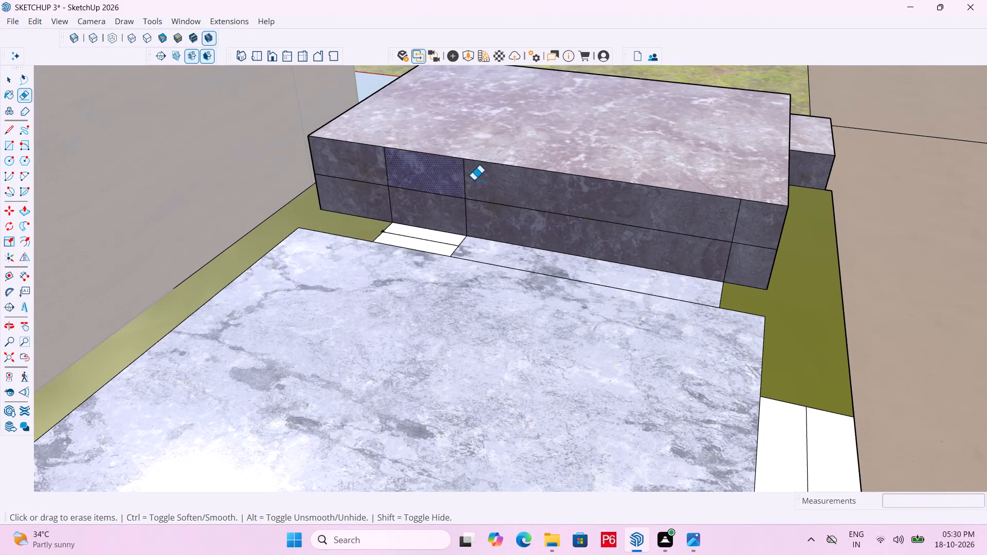
{"action": "left_click_drag", "start_coordinate": [472, 181], "coordinate": [376, 160]}
{"action": "left_click_drag", "start_coordinate": [475, 215], "coordinate": [423, 205]}
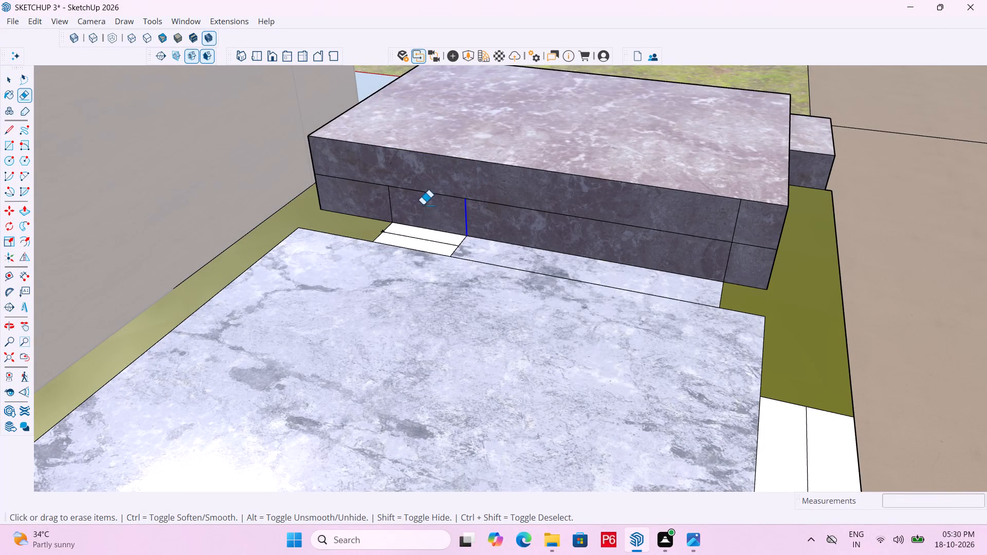
{"action": "left_click_drag", "start_coordinate": [423, 205], "coordinate": [378, 197]}
{"action": "left_click_drag", "start_coordinate": [723, 214], "coordinate": [746, 216]}
{"action": "left_click", "coordinate": [746, 216]}
{"action": "left_click_drag", "start_coordinate": [720, 257], "coordinate": [722, 258]}
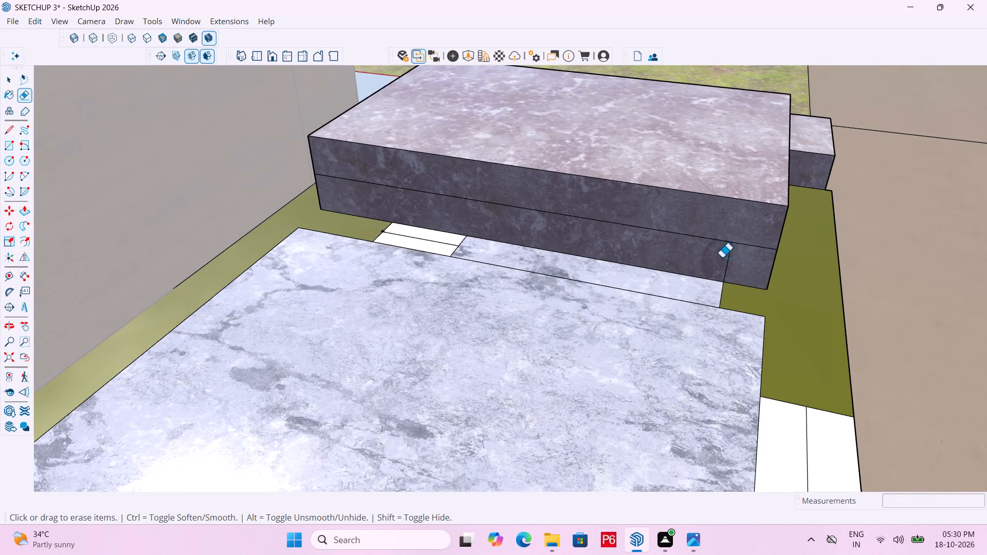
{"action": "left_click_drag", "start_coordinate": [722, 258], "coordinate": [735, 260]}
Save the model.
{"action": "middle_click_drag", "start_coordinate": [889, 200], "coordinate": [417, 208]}
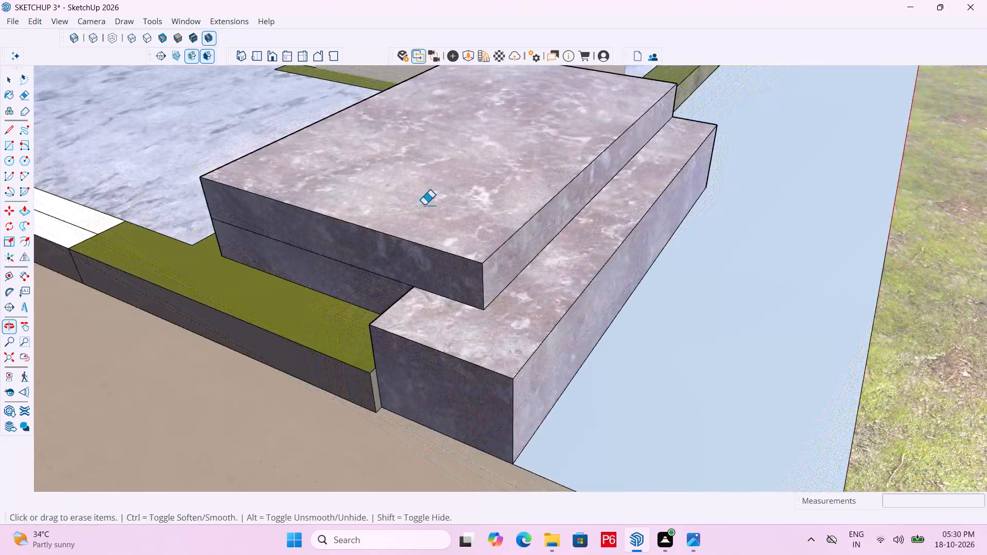
{"action": "scroll", "coordinate": [452, 200], "scroll_direction": "down", "scroll_amount": 6}
{"action": "key", "text": "ctrl+s"}
{"action": "key", "text": "ctrl+s"}
{"action": "key", "text": "ctrl+s"}
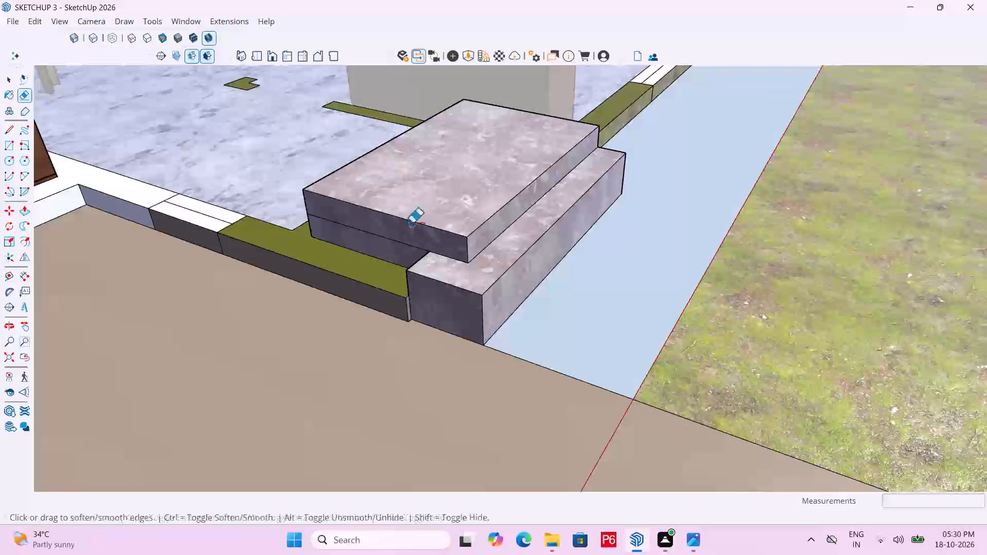
{"action": "key", "text": "ctrl+s"}
Close the house group and examine the lowered driveway, lawn and porch from several sides.
{"action": "scroll", "coordinate": [350, 223], "scroll_direction": "down", "scroll_amount": 5}
{"action": "key", "text": "space"}
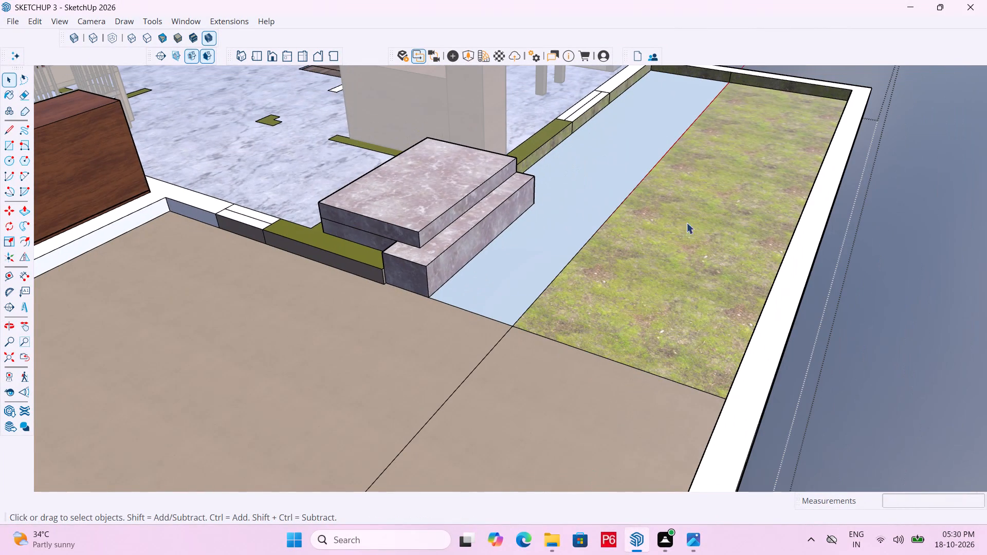
{"action": "triple_click", "coordinate": [886, 275]}
{"action": "left_click", "coordinate": [881, 190]}
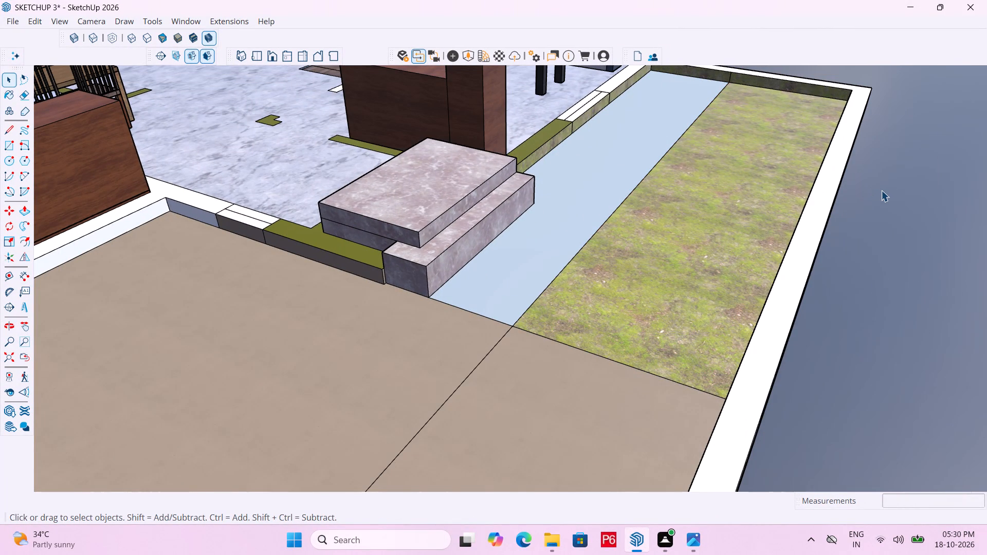
{"action": "double_click", "coordinate": [872, 188]}
{"action": "middle_click_drag", "start_coordinate": [665, 125], "coordinate": [303, 146]}
{"action": "scroll", "coordinate": [665, 125], "scroll_direction": "down", "scroll_amount": 1}
{"action": "scroll", "coordinate": [612, 257], "scroll_direction": "down", "scroll_amount": 6}
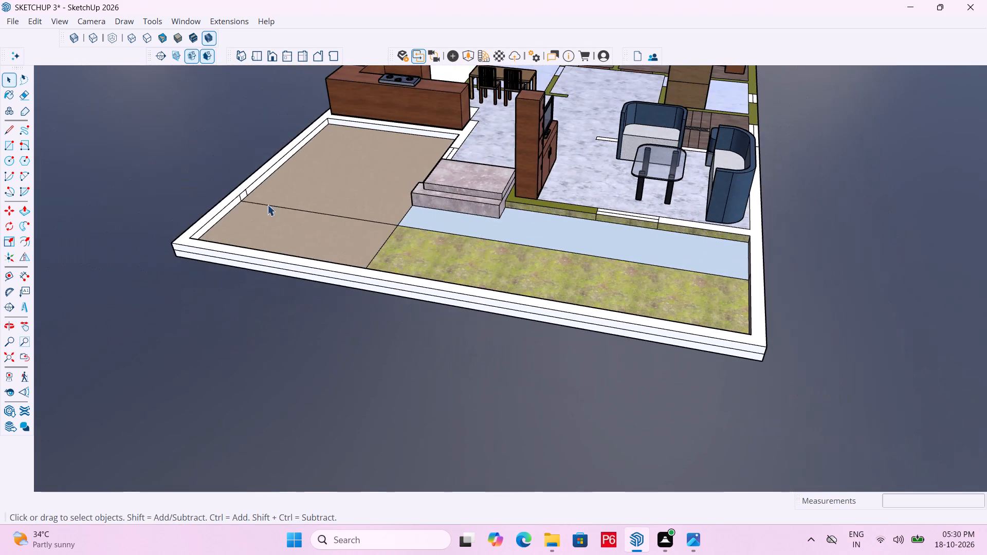
{"action": "middle_click_drag", "start_coordinate": [267, 202], "coordinate": [586, 233]}
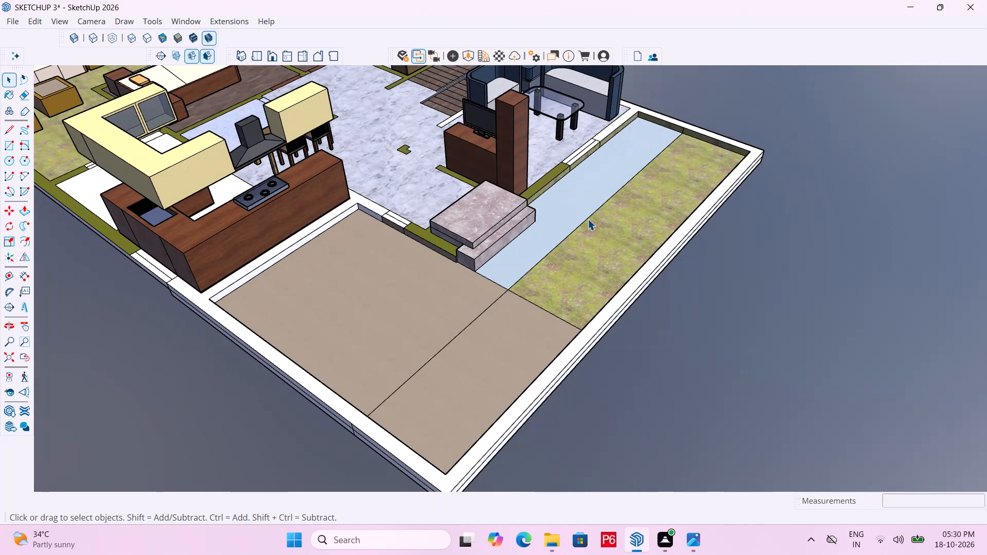
{"action": "left_click", "coordinate": [591, 219]}
{"action": "left_click", "coordinate": [893, 181]}
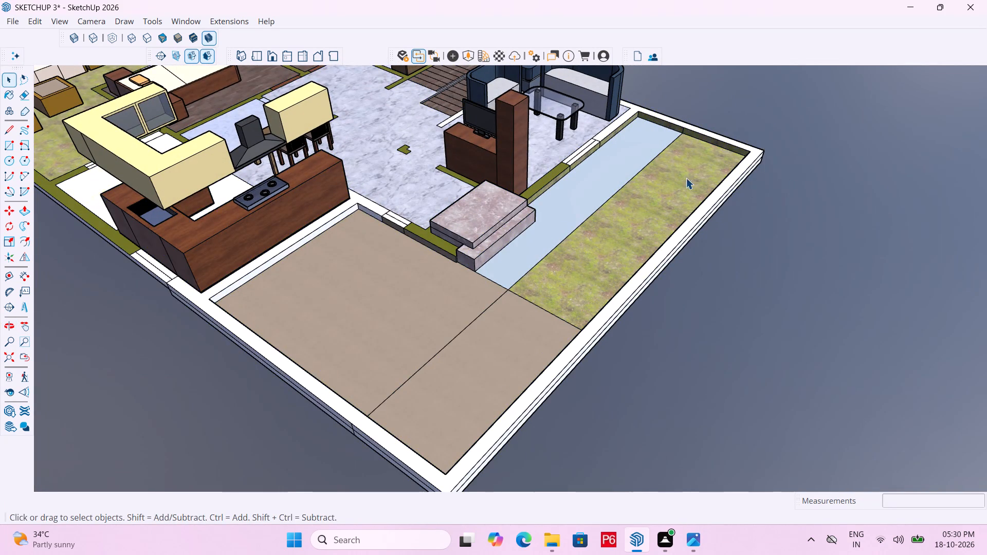
{"action": "middle_click_drag", "start_coordinate": [664, 178], "coordinate": [984, 155]}
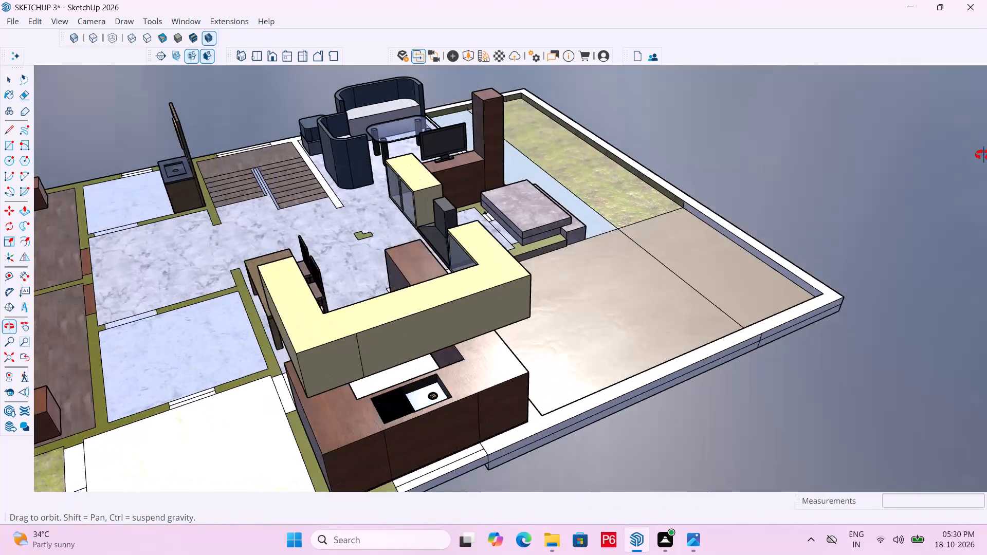
{"action": "middle_click_drag", "start_coordinate": [984, 155], "coordinate": [907, 169]}
Open the house group, inspect the porch platform and lower step faces up close, and close the group.
{"action": "scroll", "coordinate": [535, 239], "scroll_direction": "up", "scroll_amount": 2}
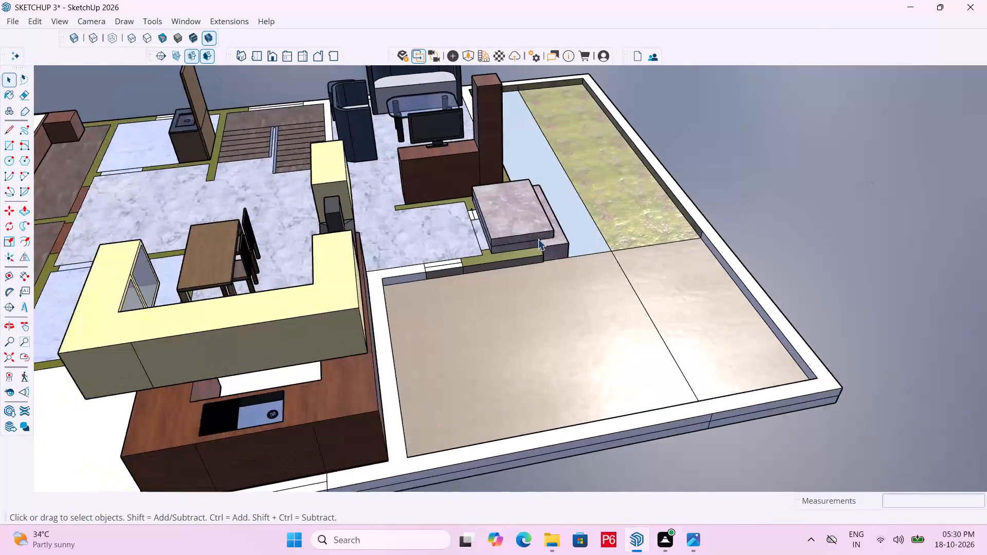
{"action": "scroll", "coordinate": [538, 239], "scroll_direction": "up", "scroll_amount": 4}
{"action": "left_click", "coordinate": [533, 234]}
{"action": "triple_click", "coordinate": [551, 236]}
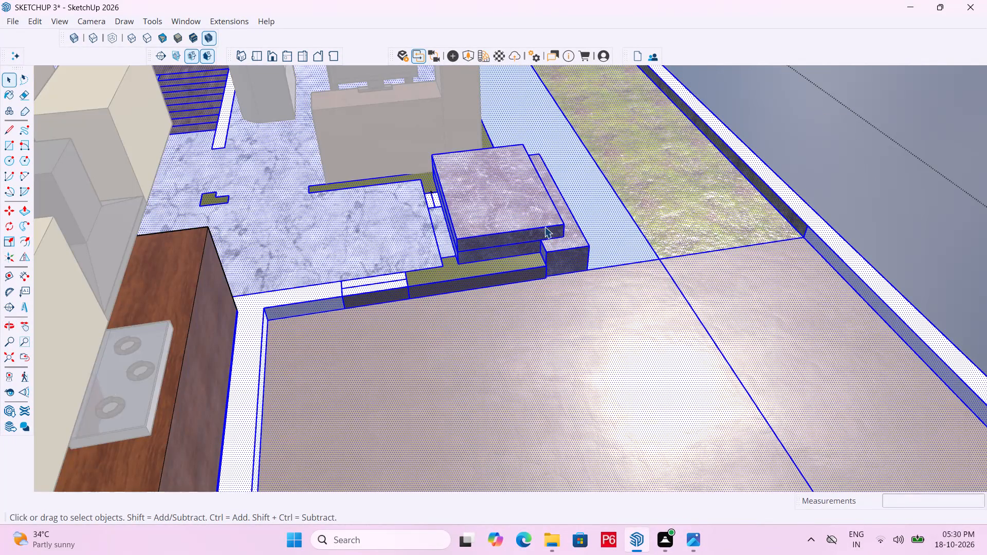
{"action": "double_click", "coordinate": [488, 223]}
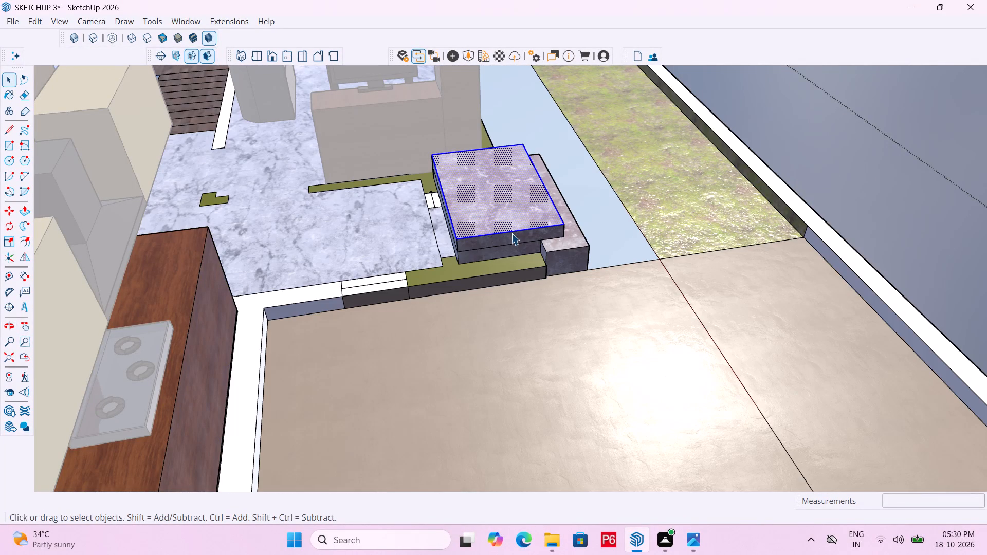
{"action": "scroll", "coordinate": [521, 240], "scroll_direction": "up", "scroll_amount": 6}
{"action": "middle_click_drag", "start_coordinate": [558, 224], "coordinate": [669, 154]}
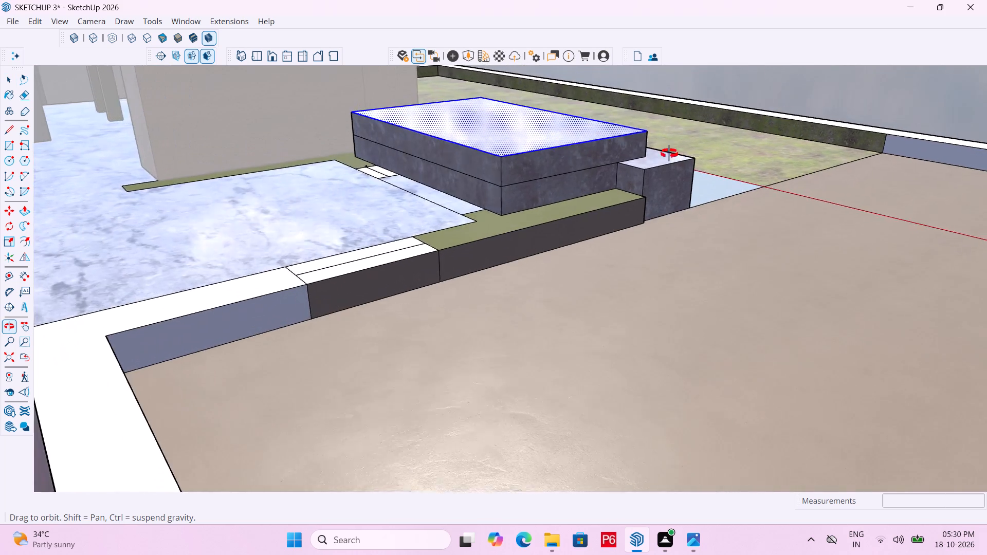
{"action": "middle_click_drag", "start_coordinate": [669, 154], "coordinate": [606, 193]}
{"action": "left_click", "coordinate": [620, 232], "text": "ctrl"}
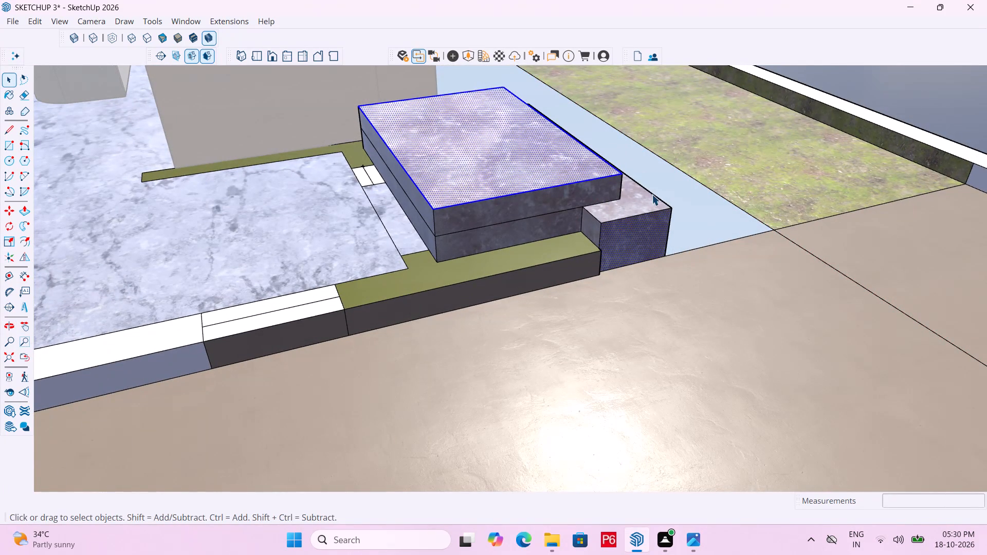
{"action": "left_click", "coordinate": [899, 98]}
{"action": "left_click", "coordinate": [546, 175]}
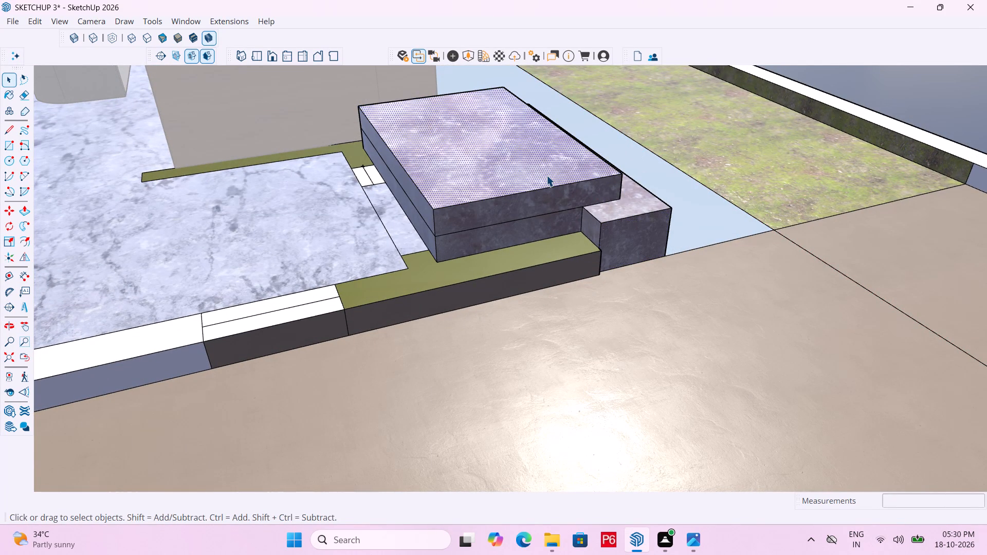
{"action": "triple_click", "coordinate": [943, 101]}
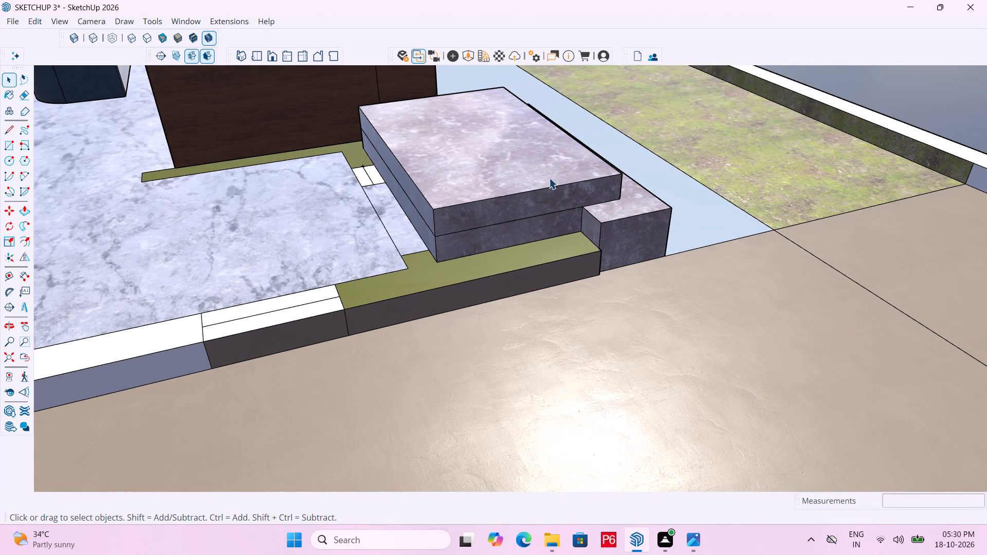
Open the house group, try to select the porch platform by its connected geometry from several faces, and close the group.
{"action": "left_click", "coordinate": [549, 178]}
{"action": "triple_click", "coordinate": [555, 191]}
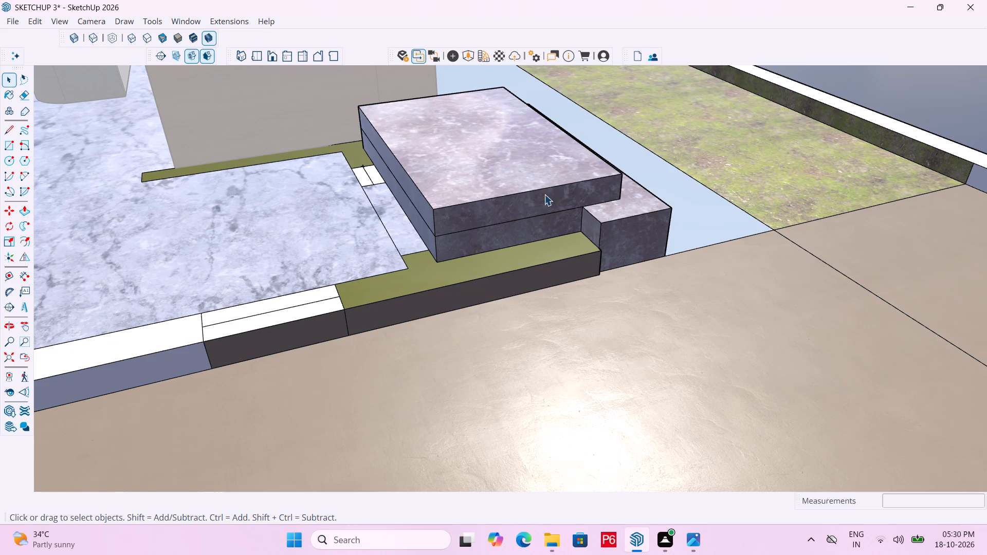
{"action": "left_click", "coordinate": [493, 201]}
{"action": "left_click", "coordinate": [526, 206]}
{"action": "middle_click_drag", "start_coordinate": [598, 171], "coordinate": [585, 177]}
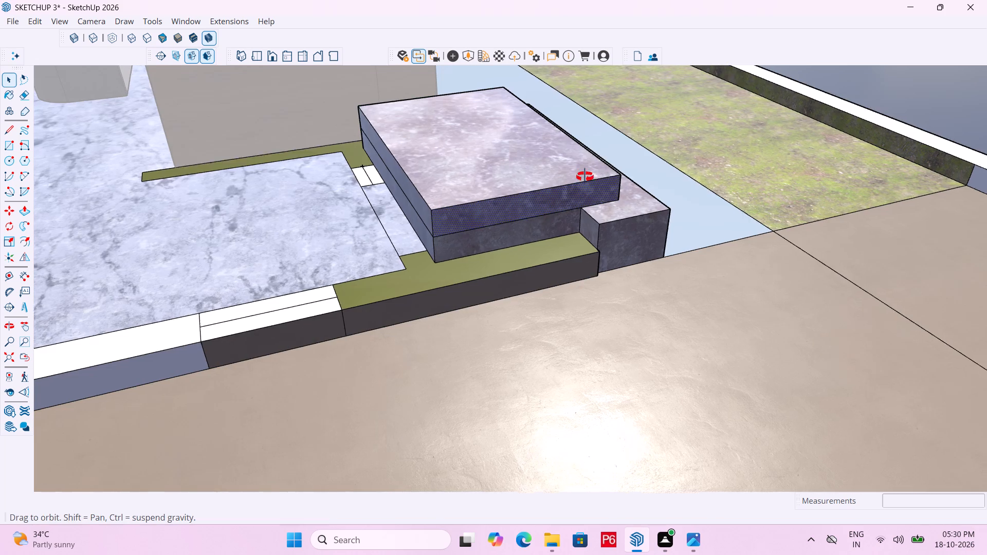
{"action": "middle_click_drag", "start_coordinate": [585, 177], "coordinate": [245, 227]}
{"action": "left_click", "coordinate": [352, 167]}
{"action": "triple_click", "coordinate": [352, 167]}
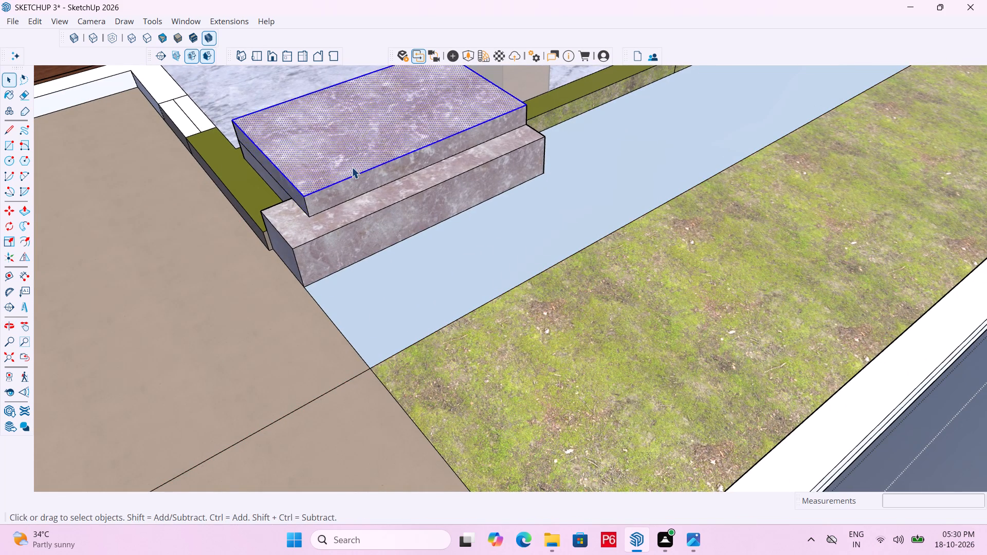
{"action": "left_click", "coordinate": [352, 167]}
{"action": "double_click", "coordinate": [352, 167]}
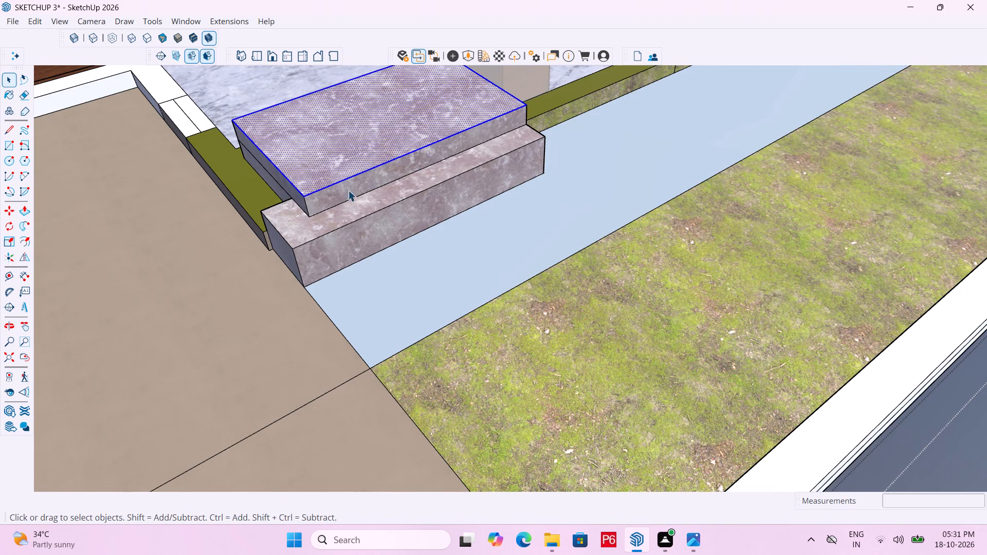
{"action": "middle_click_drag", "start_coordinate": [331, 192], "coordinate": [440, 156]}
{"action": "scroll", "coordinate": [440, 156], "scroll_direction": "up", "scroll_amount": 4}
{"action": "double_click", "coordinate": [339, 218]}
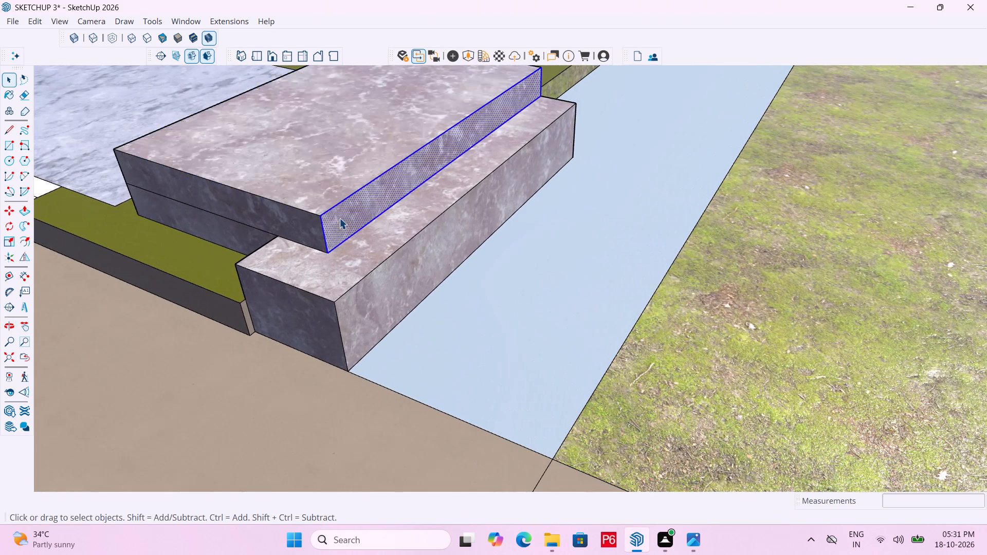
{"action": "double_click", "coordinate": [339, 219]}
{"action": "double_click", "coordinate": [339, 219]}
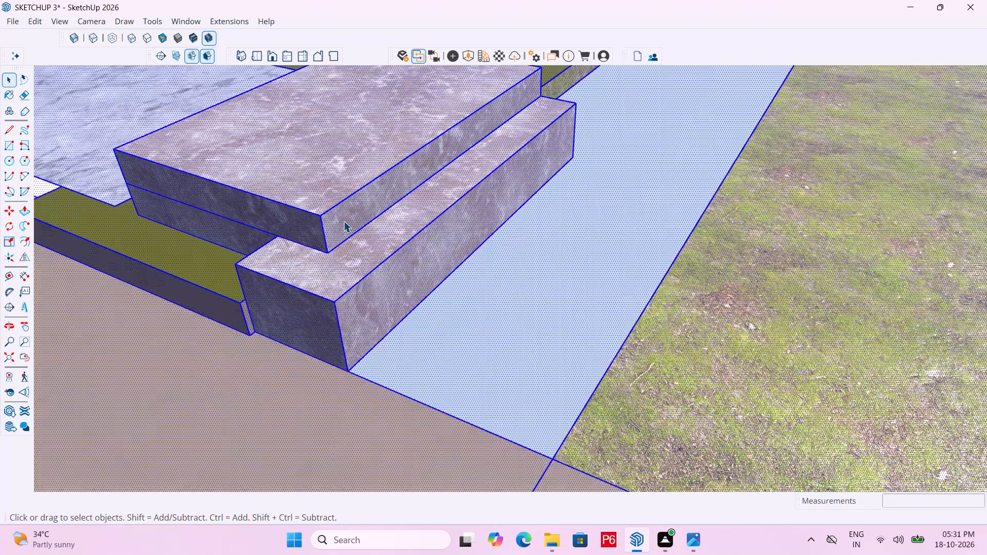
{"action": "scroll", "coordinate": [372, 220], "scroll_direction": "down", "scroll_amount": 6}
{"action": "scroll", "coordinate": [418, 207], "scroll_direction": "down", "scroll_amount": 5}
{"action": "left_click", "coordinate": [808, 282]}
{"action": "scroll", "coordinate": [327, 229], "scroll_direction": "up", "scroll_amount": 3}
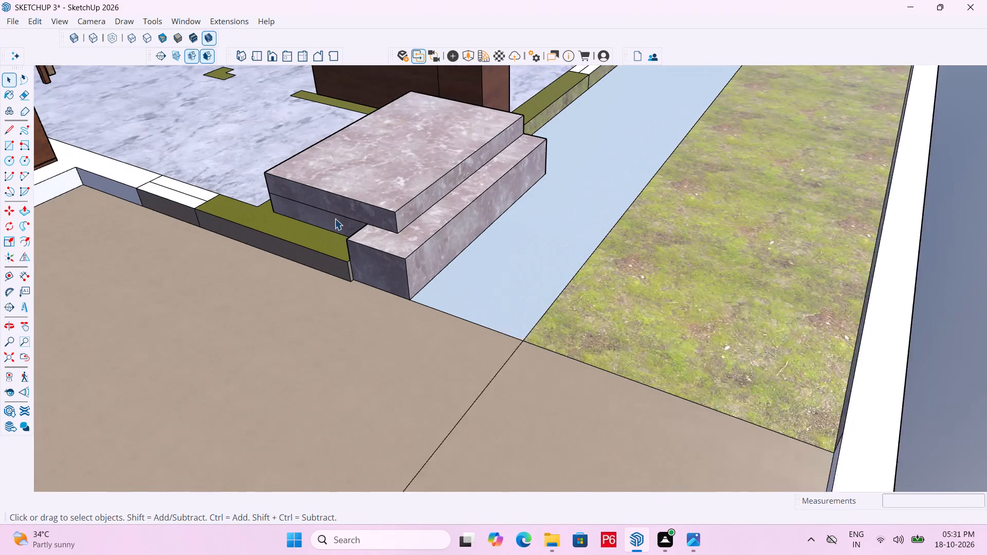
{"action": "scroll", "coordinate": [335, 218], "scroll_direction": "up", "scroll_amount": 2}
Save the model.
{"action": "key", "text": "ctrl+s"}
{"action": "key", "text": "ctrl+s"}
{"action": "key", "text": "ctrl+s"}
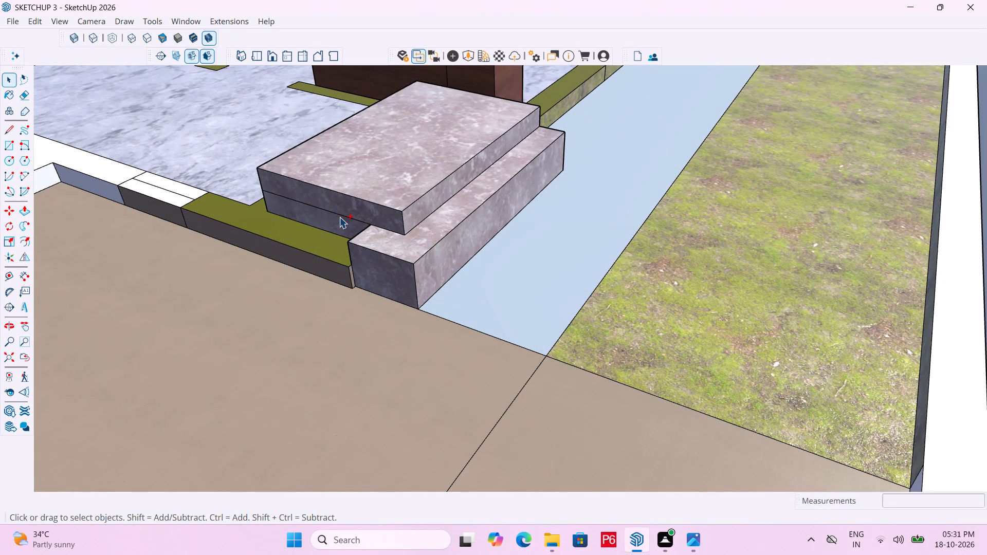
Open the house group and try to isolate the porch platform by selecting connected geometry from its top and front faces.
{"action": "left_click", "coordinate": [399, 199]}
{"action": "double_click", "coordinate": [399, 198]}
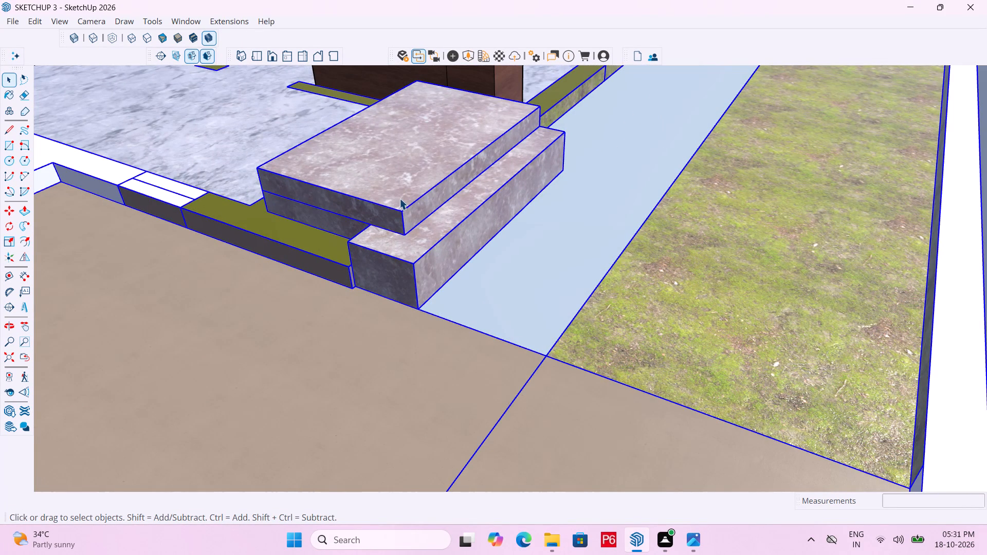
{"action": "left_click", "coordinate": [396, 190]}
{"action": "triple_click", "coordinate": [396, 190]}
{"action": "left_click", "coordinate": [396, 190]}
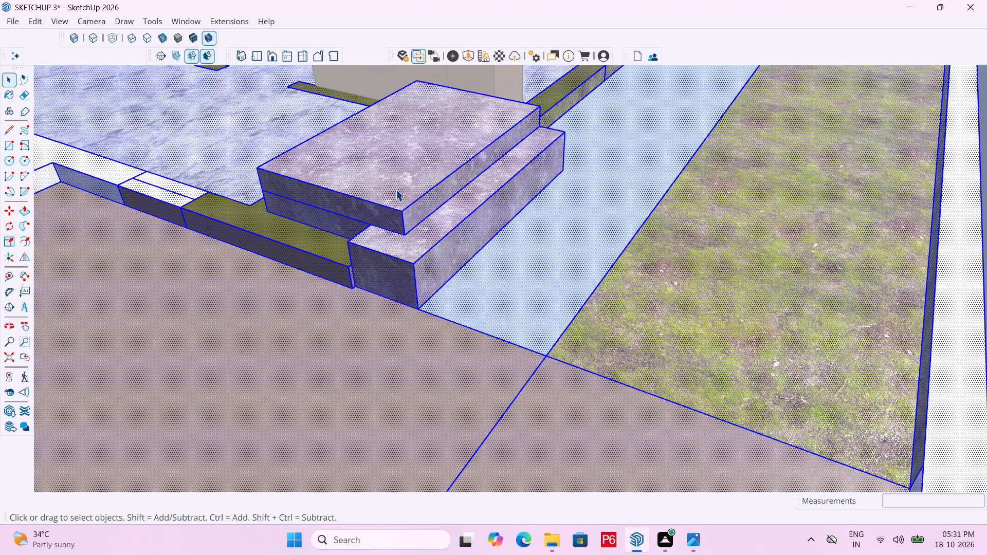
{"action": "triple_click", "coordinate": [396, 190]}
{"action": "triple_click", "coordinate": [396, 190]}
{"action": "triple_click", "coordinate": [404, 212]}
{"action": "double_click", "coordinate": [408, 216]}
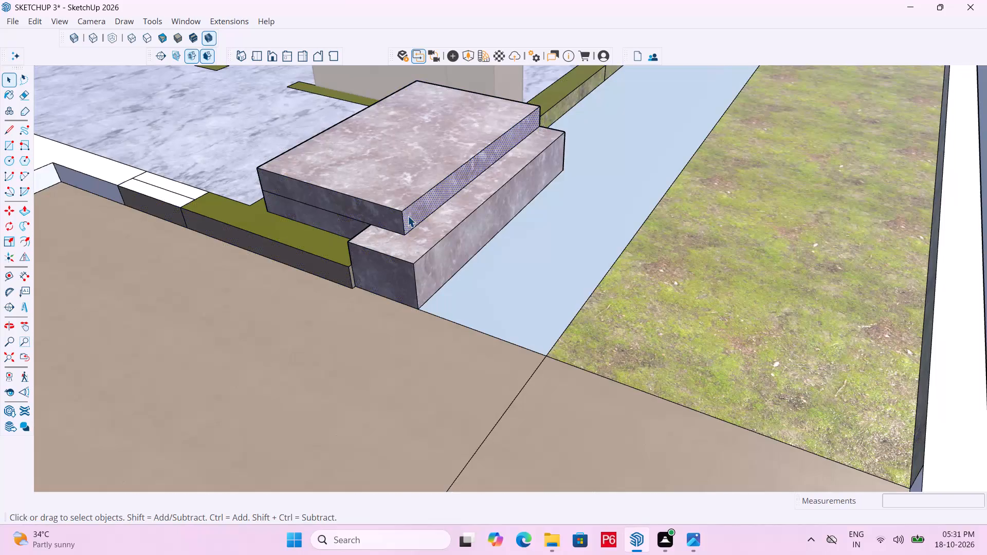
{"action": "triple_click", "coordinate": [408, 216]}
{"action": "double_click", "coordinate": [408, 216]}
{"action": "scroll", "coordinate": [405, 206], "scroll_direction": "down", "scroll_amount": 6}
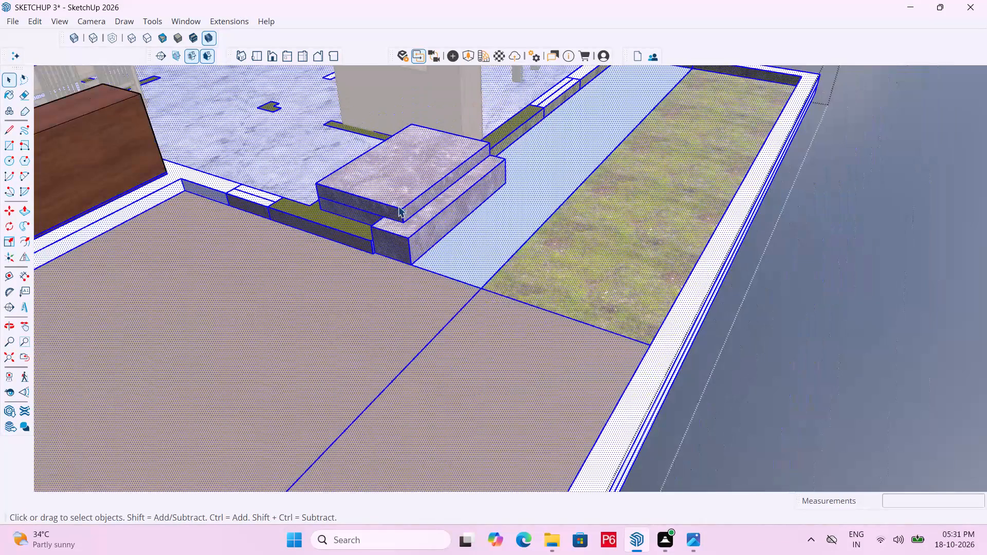
Save the model and close the house group.
{"action": "key", "text": "ctrl+s"}
{"action": "key", "text": "ctrl+s"}
{"action": "key", "text": "ctrl+s"}
{"action": "key", "text": "ctrl+s"}
{"action": "key", "text": "ctrl+s"}
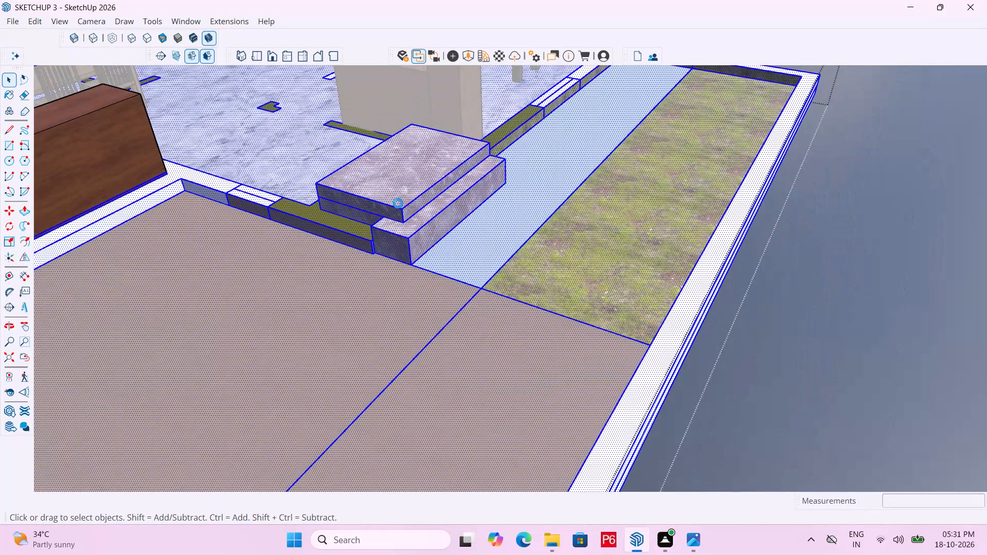
{"action": "key", "text": "ctrl+s"}
{"action": "left_click", "coordinate": [816, 307]}
{"action": "left_click", "coordinate": [816, 307]}
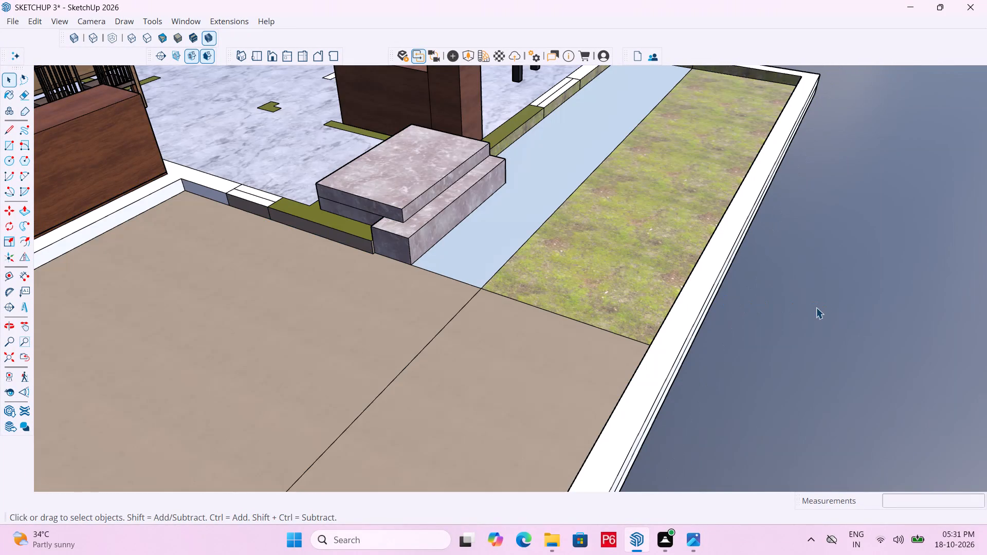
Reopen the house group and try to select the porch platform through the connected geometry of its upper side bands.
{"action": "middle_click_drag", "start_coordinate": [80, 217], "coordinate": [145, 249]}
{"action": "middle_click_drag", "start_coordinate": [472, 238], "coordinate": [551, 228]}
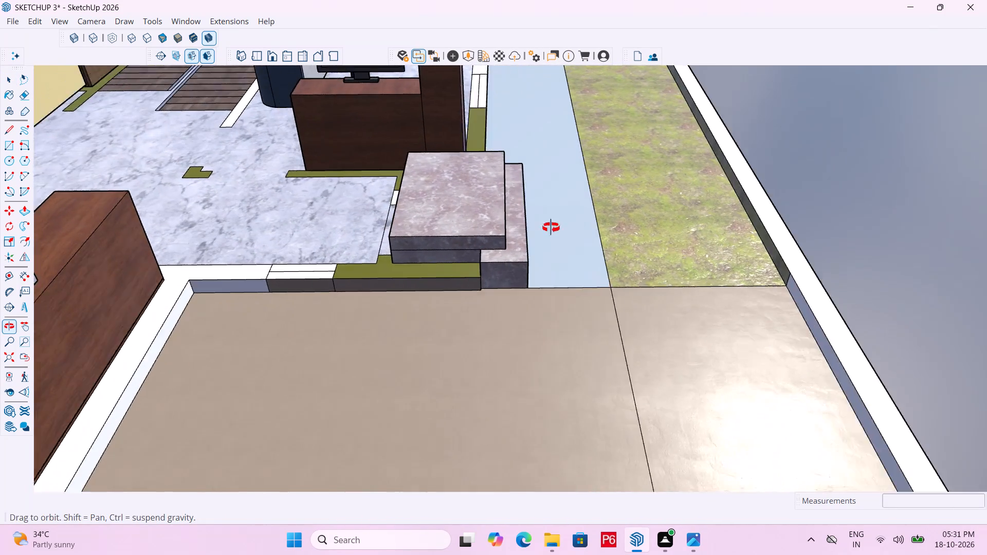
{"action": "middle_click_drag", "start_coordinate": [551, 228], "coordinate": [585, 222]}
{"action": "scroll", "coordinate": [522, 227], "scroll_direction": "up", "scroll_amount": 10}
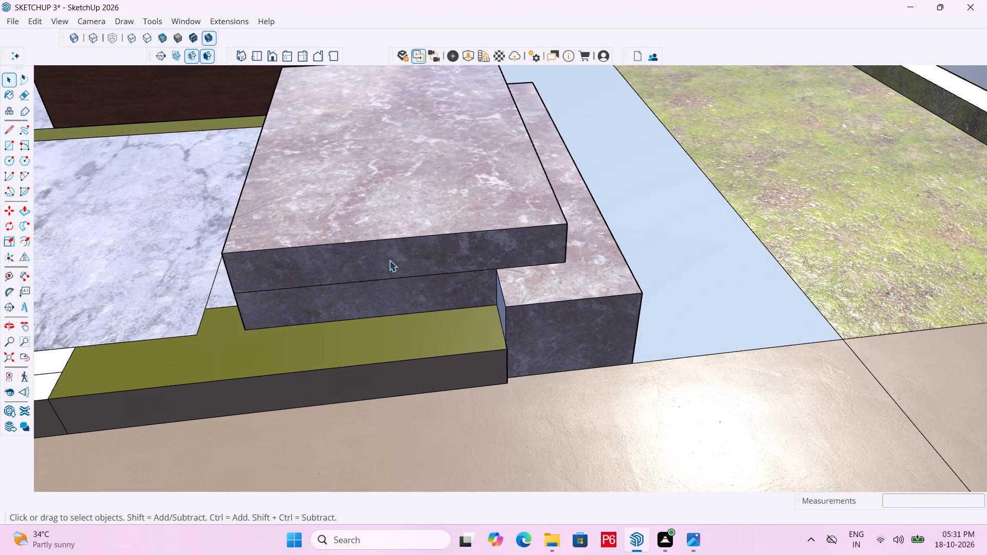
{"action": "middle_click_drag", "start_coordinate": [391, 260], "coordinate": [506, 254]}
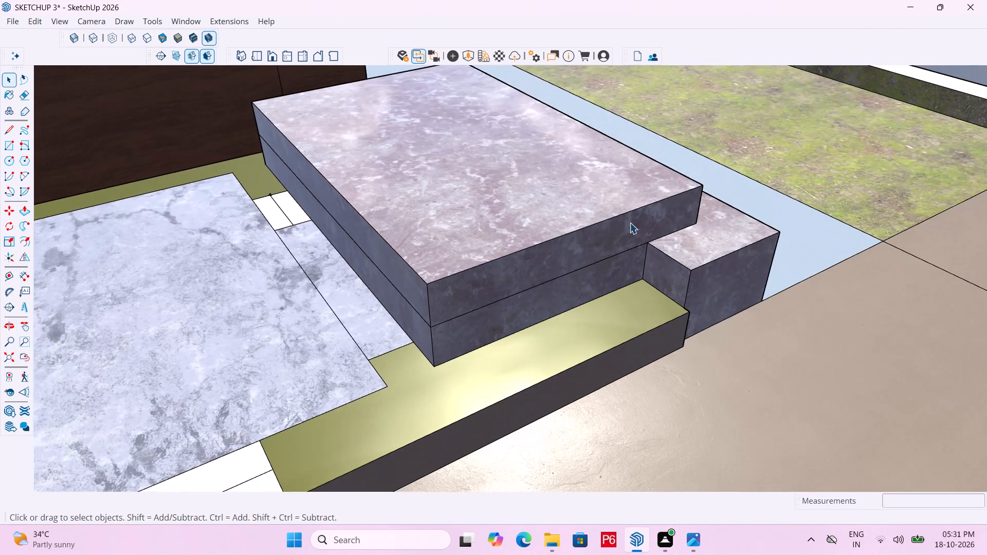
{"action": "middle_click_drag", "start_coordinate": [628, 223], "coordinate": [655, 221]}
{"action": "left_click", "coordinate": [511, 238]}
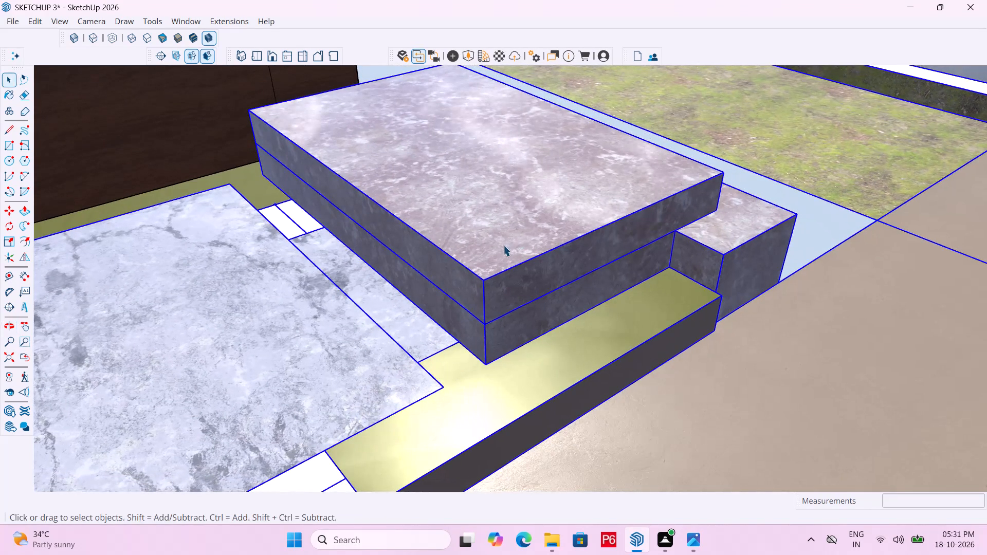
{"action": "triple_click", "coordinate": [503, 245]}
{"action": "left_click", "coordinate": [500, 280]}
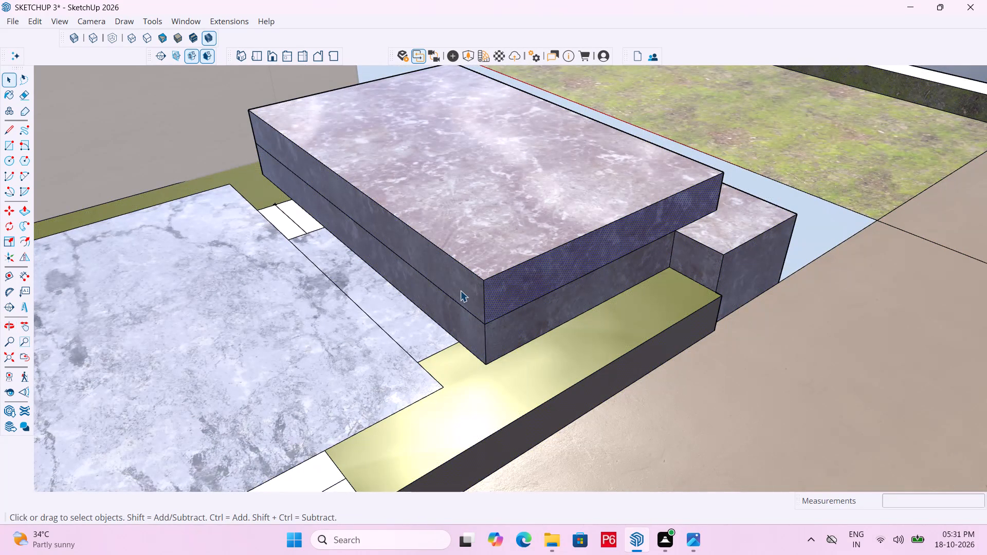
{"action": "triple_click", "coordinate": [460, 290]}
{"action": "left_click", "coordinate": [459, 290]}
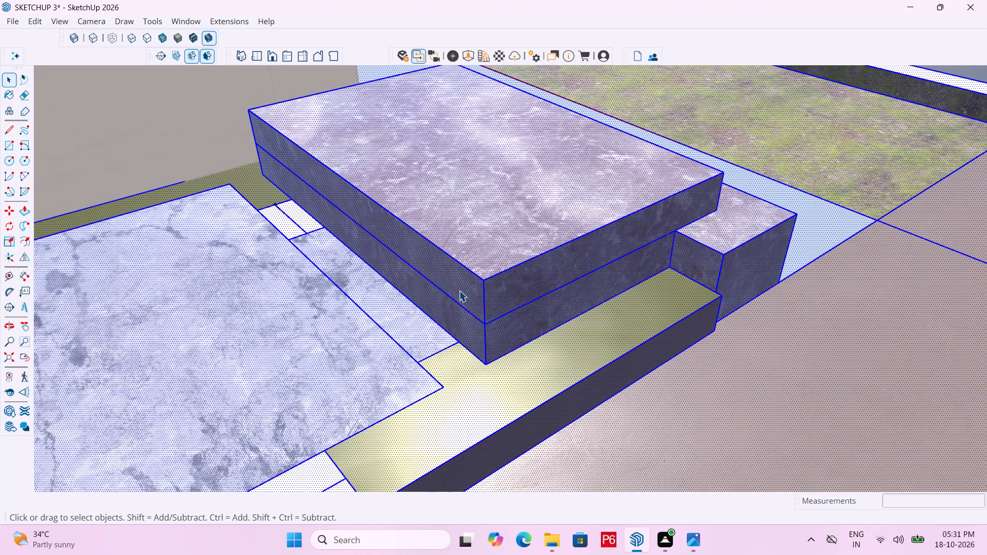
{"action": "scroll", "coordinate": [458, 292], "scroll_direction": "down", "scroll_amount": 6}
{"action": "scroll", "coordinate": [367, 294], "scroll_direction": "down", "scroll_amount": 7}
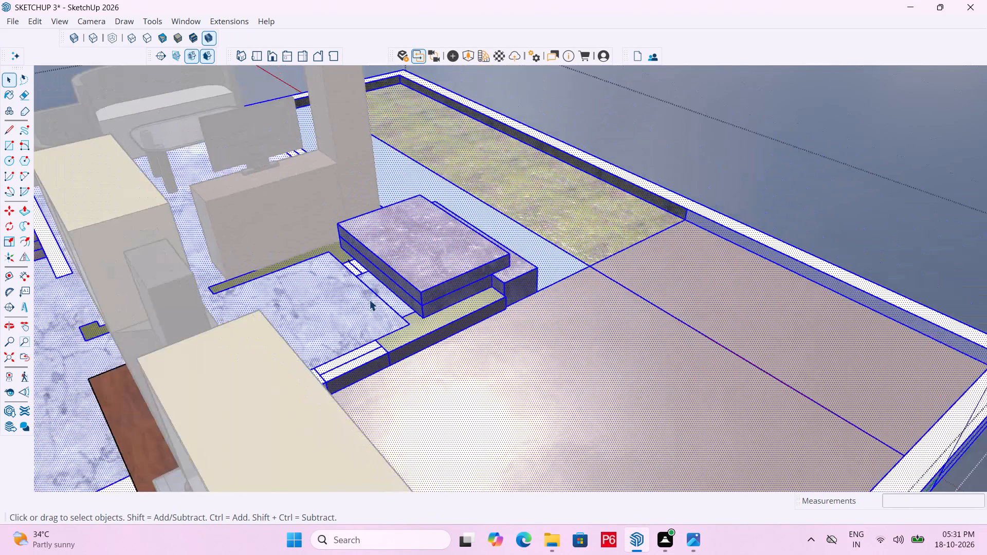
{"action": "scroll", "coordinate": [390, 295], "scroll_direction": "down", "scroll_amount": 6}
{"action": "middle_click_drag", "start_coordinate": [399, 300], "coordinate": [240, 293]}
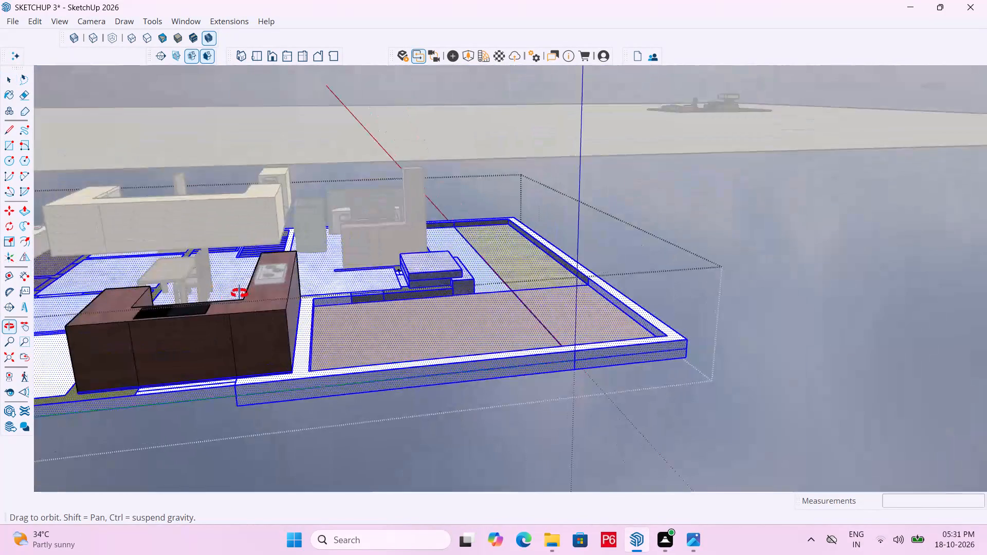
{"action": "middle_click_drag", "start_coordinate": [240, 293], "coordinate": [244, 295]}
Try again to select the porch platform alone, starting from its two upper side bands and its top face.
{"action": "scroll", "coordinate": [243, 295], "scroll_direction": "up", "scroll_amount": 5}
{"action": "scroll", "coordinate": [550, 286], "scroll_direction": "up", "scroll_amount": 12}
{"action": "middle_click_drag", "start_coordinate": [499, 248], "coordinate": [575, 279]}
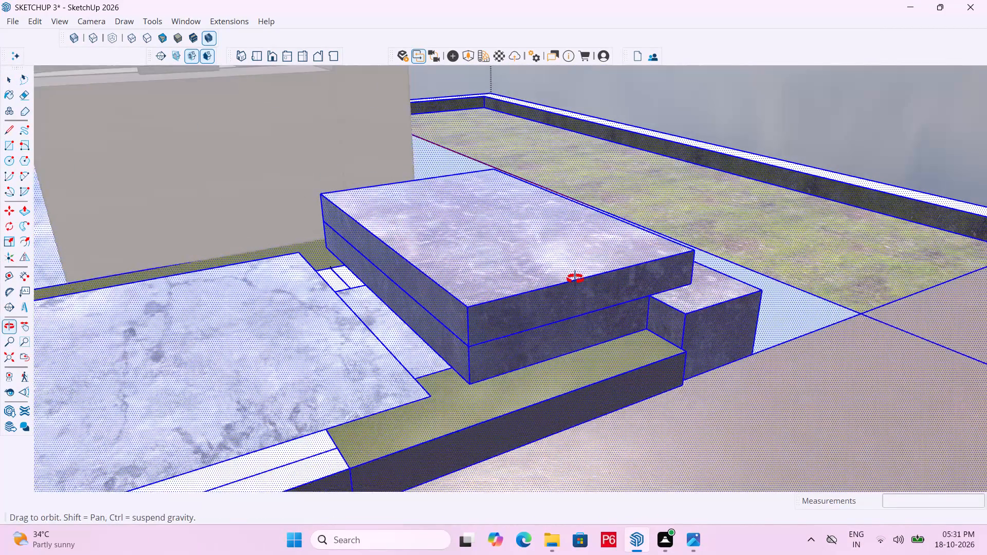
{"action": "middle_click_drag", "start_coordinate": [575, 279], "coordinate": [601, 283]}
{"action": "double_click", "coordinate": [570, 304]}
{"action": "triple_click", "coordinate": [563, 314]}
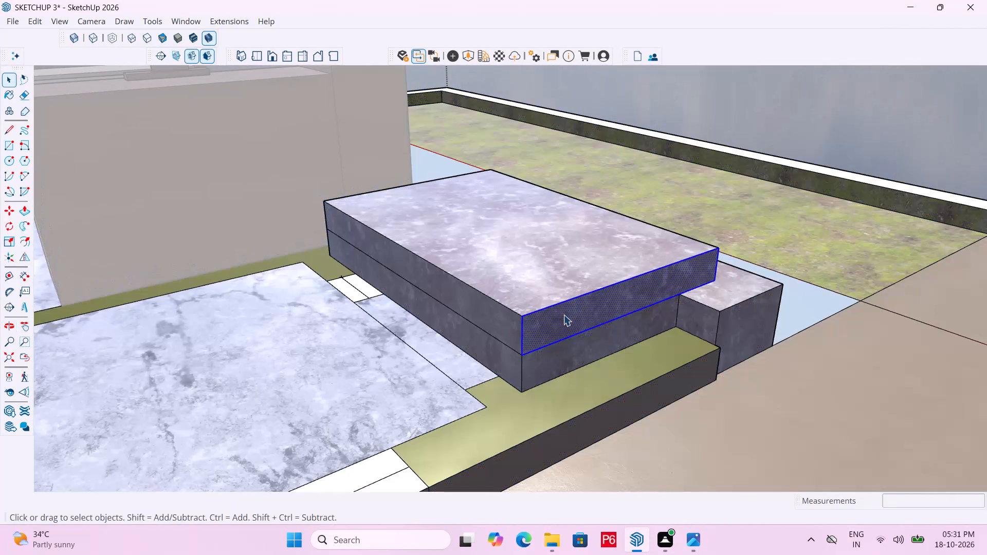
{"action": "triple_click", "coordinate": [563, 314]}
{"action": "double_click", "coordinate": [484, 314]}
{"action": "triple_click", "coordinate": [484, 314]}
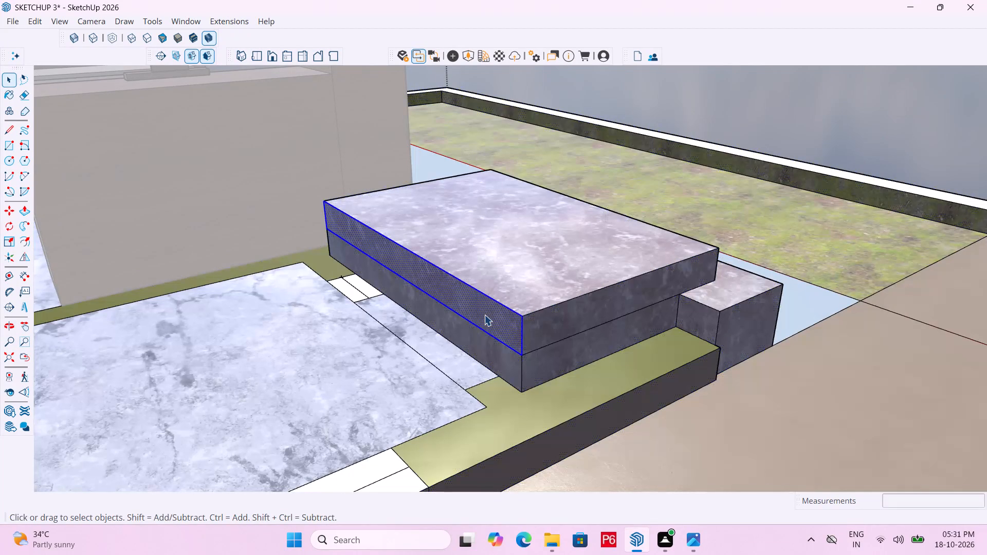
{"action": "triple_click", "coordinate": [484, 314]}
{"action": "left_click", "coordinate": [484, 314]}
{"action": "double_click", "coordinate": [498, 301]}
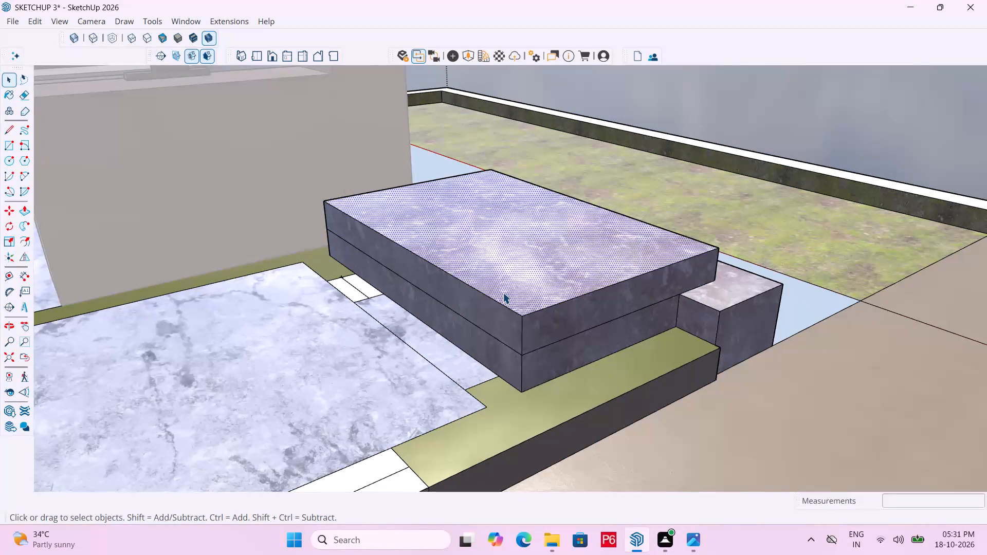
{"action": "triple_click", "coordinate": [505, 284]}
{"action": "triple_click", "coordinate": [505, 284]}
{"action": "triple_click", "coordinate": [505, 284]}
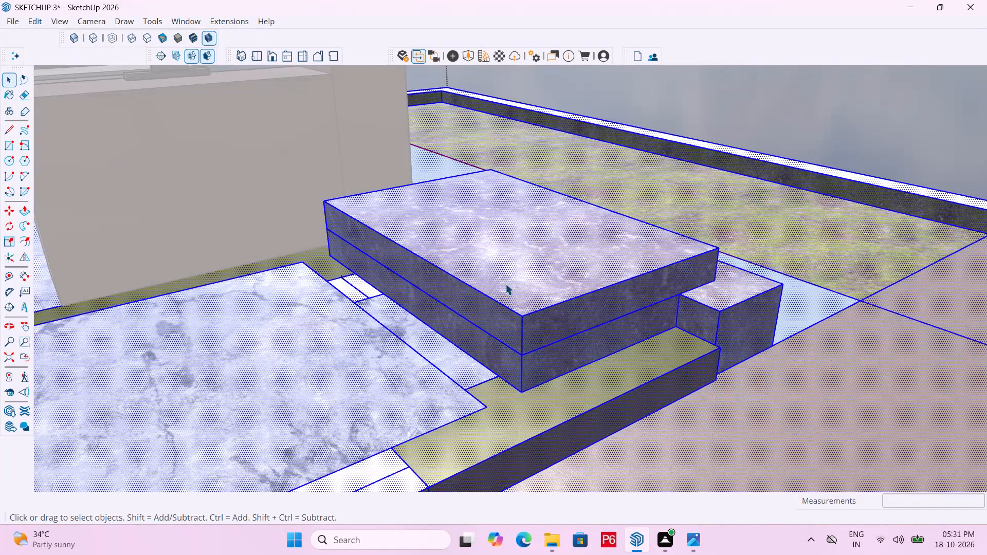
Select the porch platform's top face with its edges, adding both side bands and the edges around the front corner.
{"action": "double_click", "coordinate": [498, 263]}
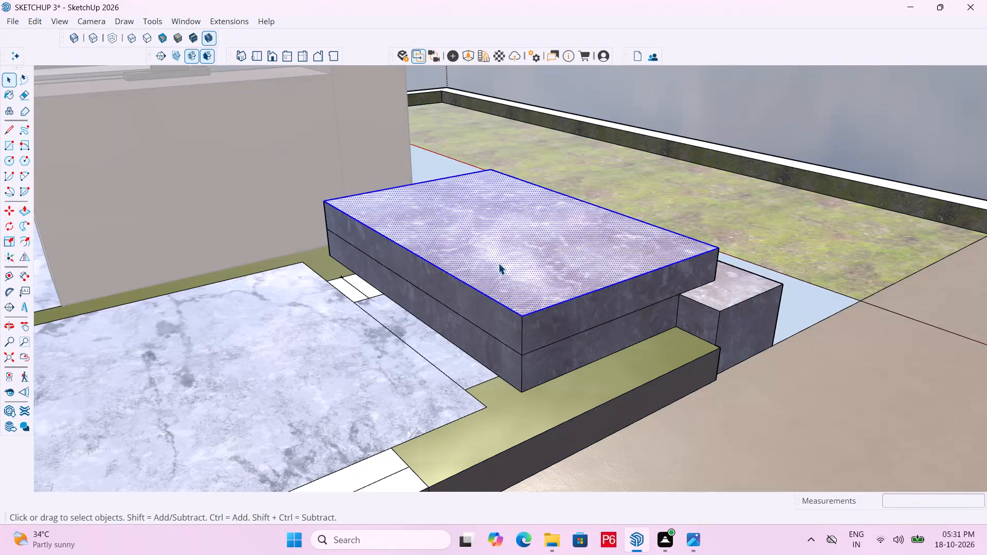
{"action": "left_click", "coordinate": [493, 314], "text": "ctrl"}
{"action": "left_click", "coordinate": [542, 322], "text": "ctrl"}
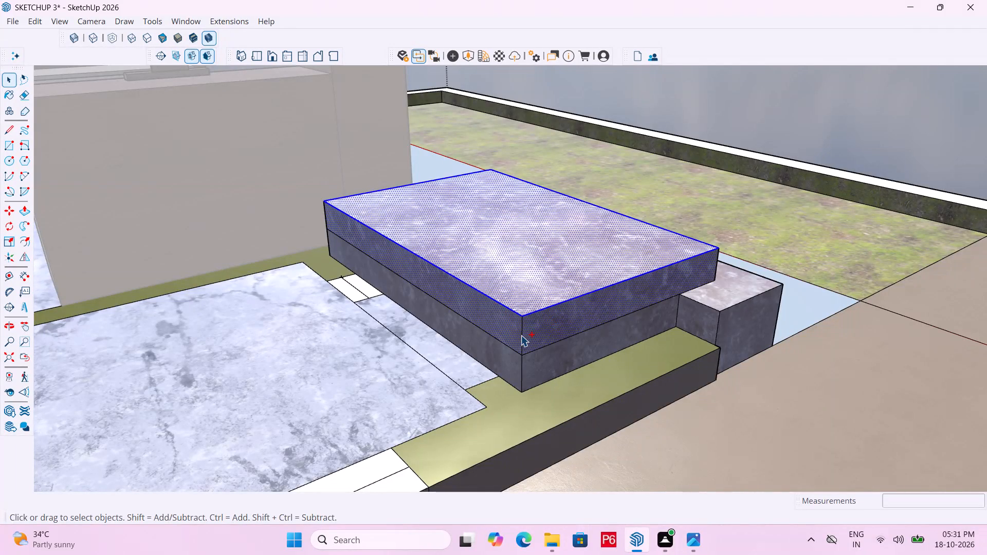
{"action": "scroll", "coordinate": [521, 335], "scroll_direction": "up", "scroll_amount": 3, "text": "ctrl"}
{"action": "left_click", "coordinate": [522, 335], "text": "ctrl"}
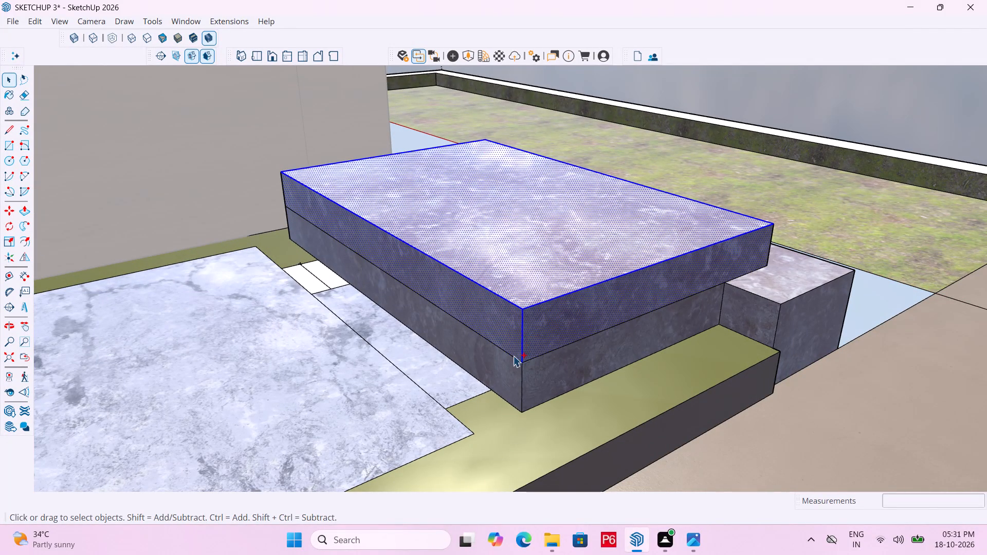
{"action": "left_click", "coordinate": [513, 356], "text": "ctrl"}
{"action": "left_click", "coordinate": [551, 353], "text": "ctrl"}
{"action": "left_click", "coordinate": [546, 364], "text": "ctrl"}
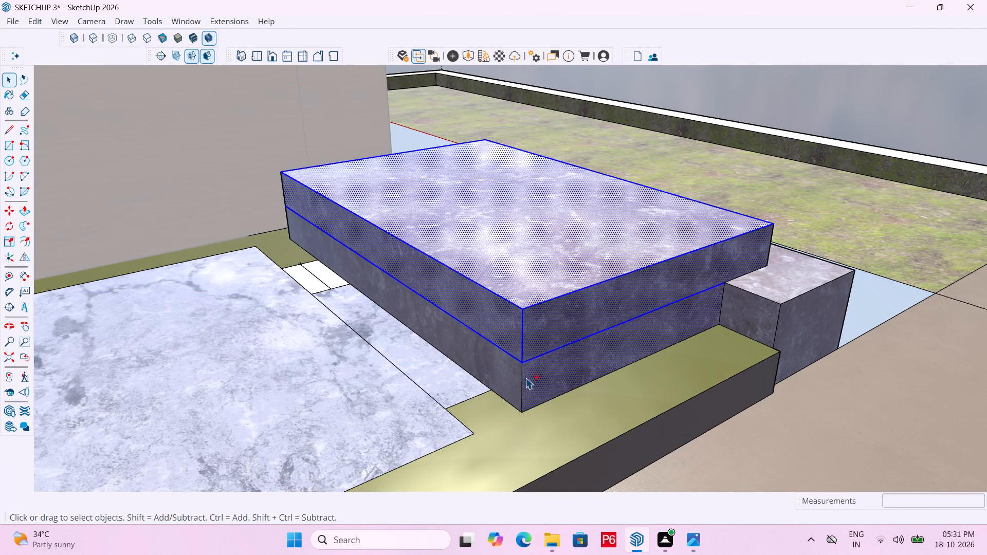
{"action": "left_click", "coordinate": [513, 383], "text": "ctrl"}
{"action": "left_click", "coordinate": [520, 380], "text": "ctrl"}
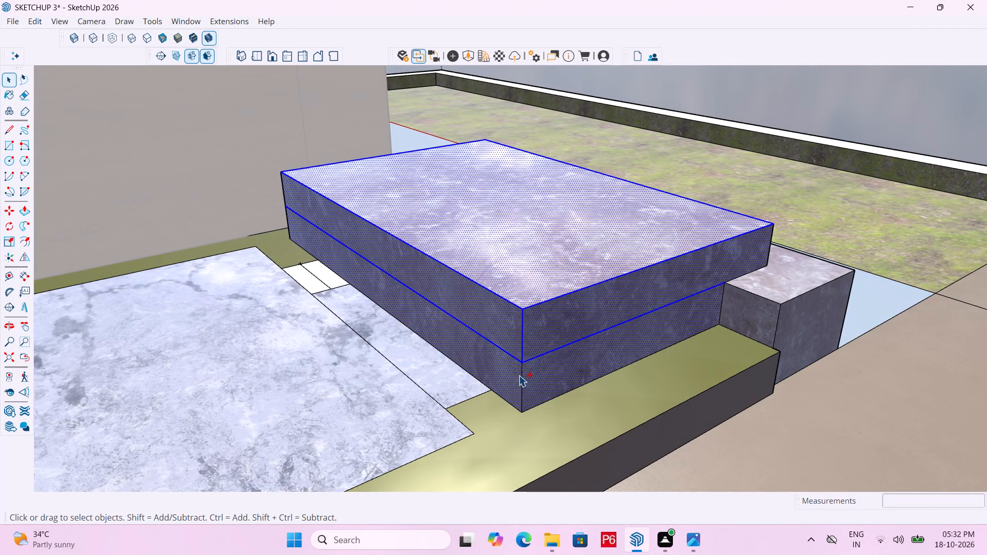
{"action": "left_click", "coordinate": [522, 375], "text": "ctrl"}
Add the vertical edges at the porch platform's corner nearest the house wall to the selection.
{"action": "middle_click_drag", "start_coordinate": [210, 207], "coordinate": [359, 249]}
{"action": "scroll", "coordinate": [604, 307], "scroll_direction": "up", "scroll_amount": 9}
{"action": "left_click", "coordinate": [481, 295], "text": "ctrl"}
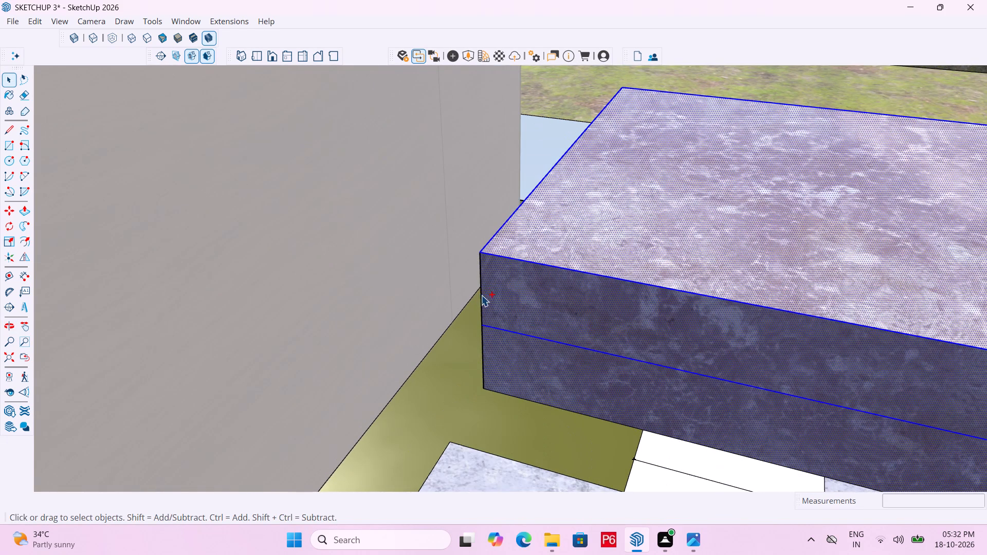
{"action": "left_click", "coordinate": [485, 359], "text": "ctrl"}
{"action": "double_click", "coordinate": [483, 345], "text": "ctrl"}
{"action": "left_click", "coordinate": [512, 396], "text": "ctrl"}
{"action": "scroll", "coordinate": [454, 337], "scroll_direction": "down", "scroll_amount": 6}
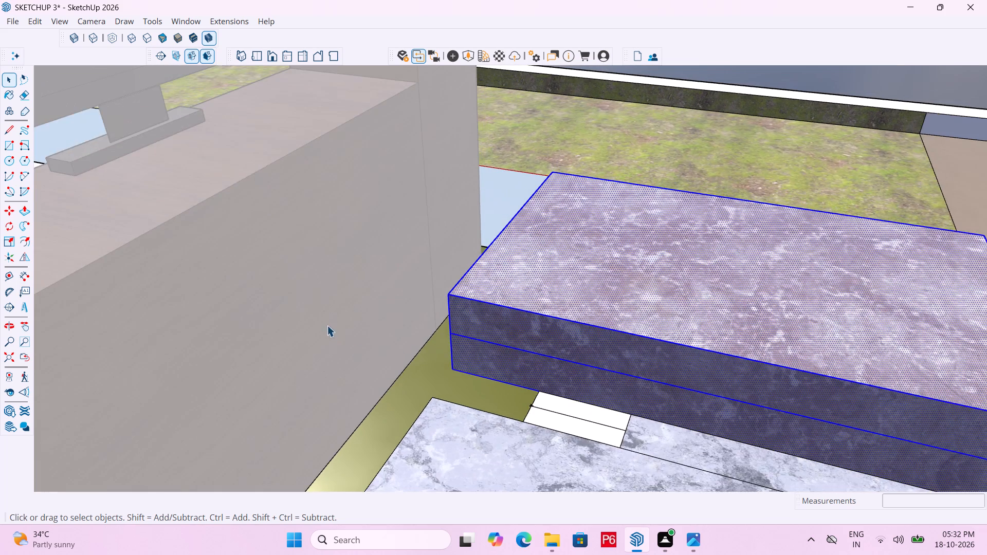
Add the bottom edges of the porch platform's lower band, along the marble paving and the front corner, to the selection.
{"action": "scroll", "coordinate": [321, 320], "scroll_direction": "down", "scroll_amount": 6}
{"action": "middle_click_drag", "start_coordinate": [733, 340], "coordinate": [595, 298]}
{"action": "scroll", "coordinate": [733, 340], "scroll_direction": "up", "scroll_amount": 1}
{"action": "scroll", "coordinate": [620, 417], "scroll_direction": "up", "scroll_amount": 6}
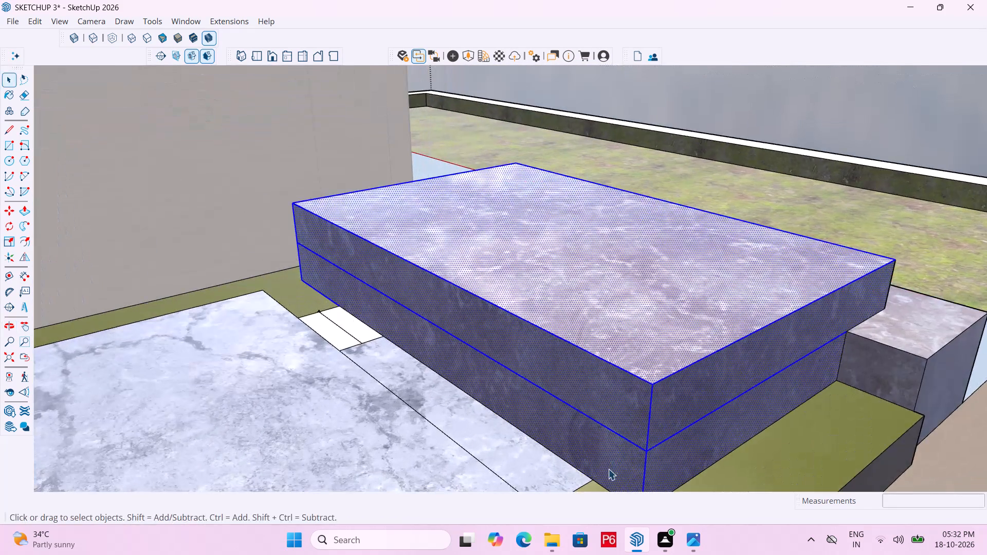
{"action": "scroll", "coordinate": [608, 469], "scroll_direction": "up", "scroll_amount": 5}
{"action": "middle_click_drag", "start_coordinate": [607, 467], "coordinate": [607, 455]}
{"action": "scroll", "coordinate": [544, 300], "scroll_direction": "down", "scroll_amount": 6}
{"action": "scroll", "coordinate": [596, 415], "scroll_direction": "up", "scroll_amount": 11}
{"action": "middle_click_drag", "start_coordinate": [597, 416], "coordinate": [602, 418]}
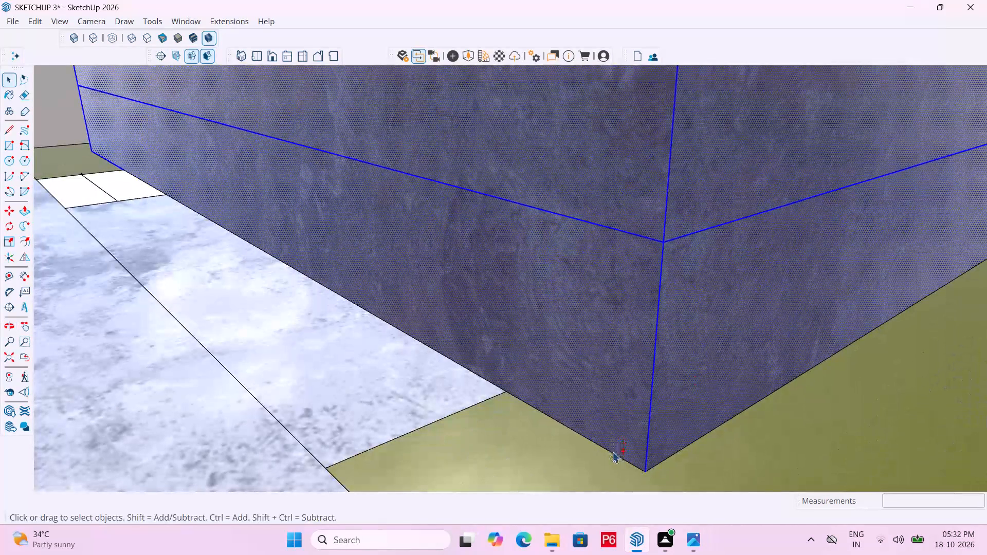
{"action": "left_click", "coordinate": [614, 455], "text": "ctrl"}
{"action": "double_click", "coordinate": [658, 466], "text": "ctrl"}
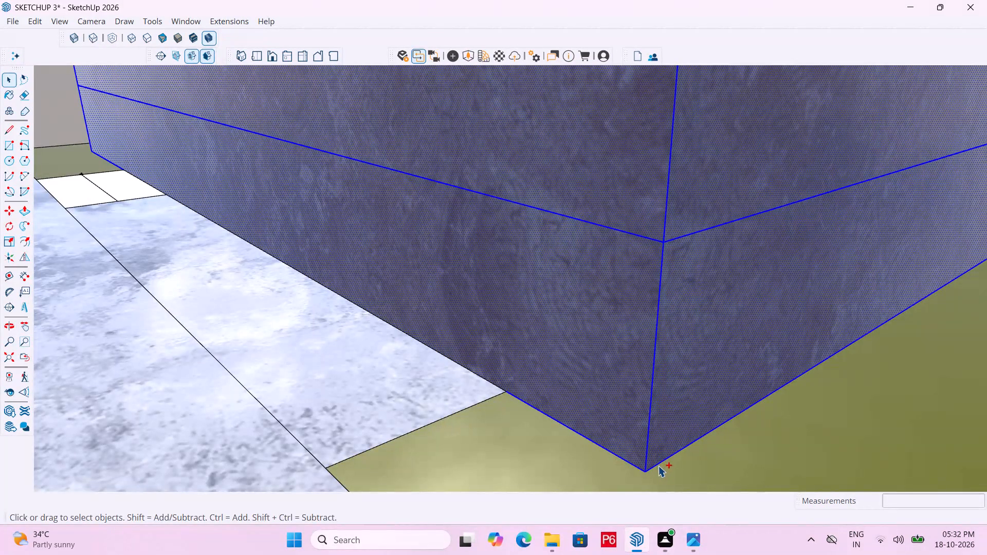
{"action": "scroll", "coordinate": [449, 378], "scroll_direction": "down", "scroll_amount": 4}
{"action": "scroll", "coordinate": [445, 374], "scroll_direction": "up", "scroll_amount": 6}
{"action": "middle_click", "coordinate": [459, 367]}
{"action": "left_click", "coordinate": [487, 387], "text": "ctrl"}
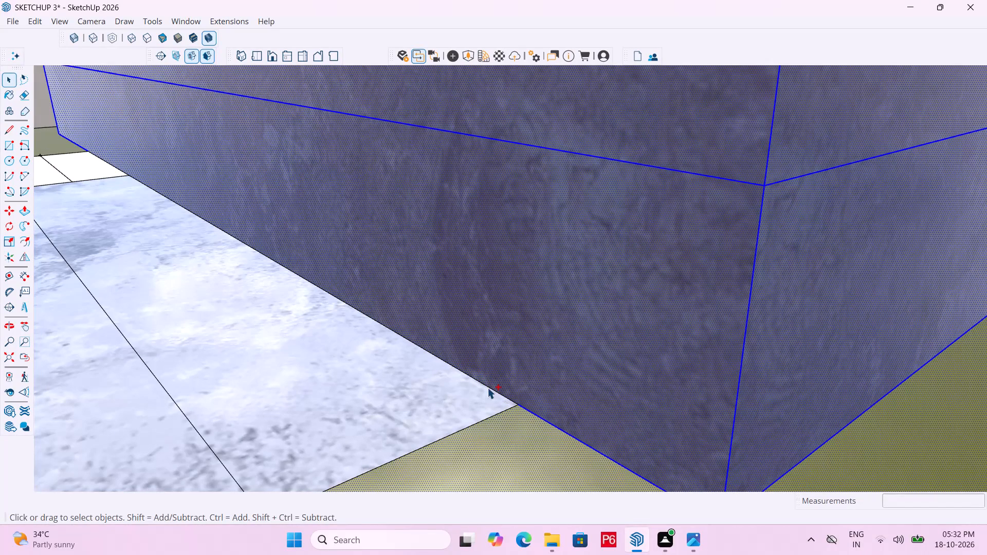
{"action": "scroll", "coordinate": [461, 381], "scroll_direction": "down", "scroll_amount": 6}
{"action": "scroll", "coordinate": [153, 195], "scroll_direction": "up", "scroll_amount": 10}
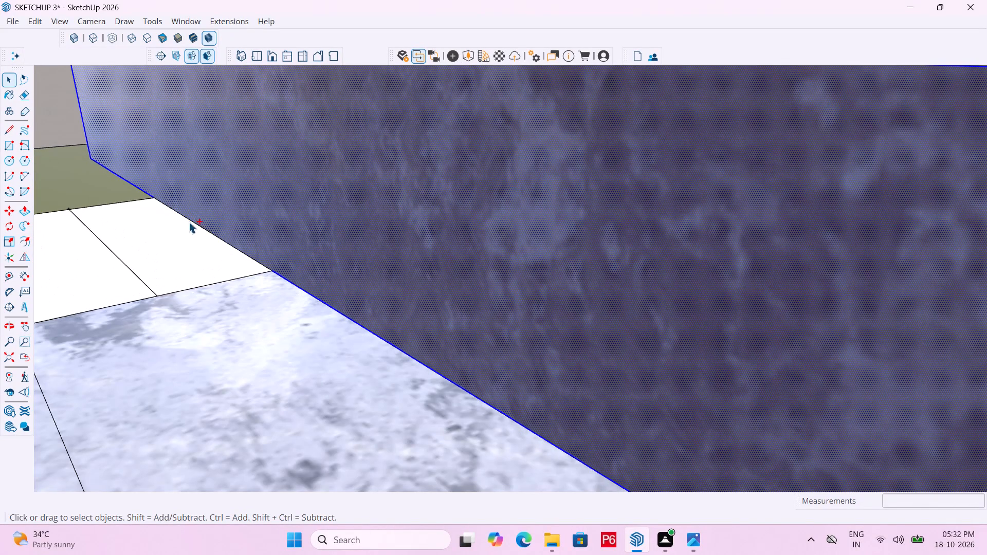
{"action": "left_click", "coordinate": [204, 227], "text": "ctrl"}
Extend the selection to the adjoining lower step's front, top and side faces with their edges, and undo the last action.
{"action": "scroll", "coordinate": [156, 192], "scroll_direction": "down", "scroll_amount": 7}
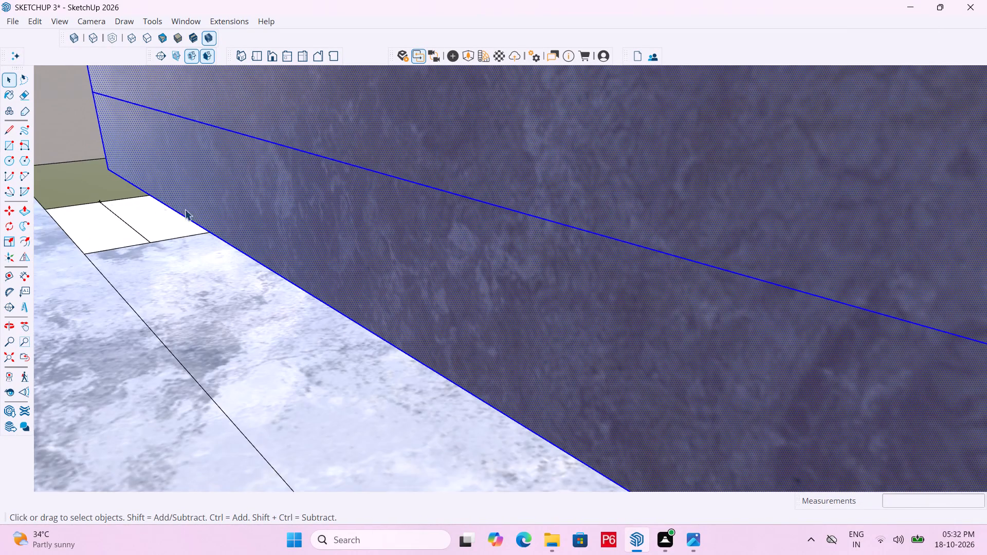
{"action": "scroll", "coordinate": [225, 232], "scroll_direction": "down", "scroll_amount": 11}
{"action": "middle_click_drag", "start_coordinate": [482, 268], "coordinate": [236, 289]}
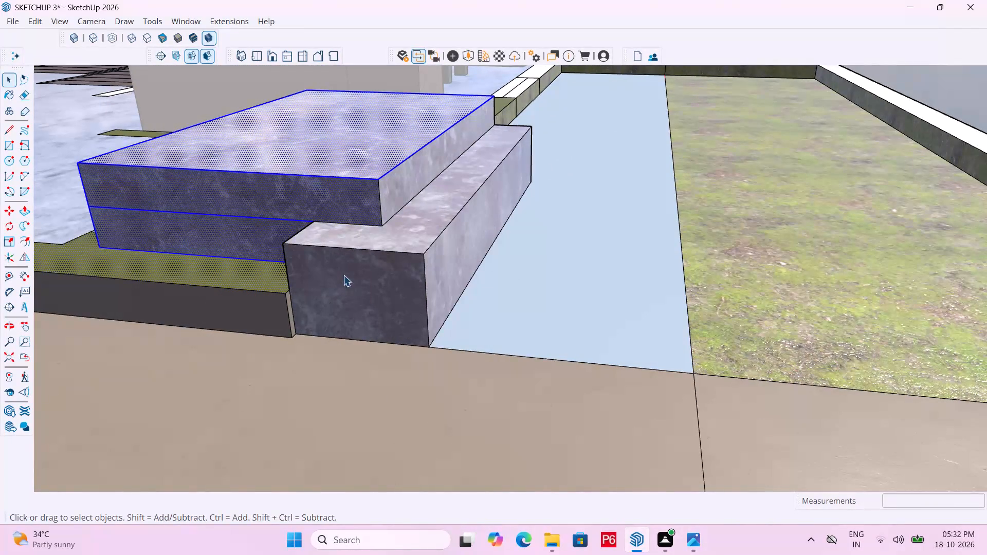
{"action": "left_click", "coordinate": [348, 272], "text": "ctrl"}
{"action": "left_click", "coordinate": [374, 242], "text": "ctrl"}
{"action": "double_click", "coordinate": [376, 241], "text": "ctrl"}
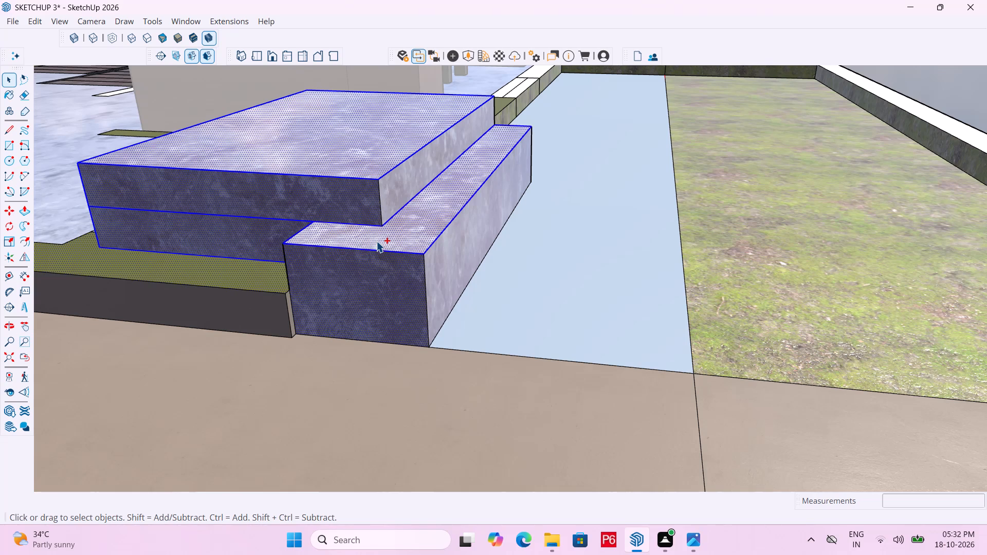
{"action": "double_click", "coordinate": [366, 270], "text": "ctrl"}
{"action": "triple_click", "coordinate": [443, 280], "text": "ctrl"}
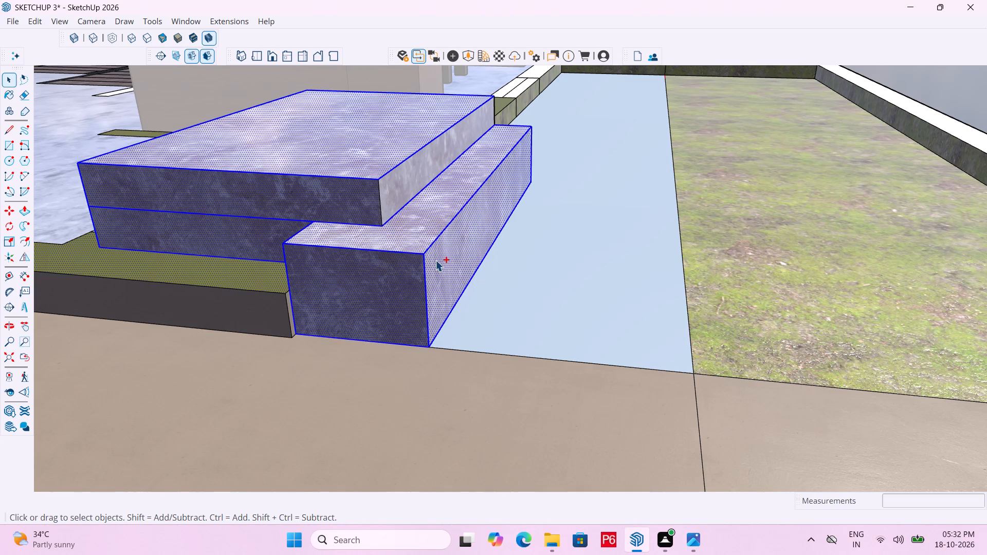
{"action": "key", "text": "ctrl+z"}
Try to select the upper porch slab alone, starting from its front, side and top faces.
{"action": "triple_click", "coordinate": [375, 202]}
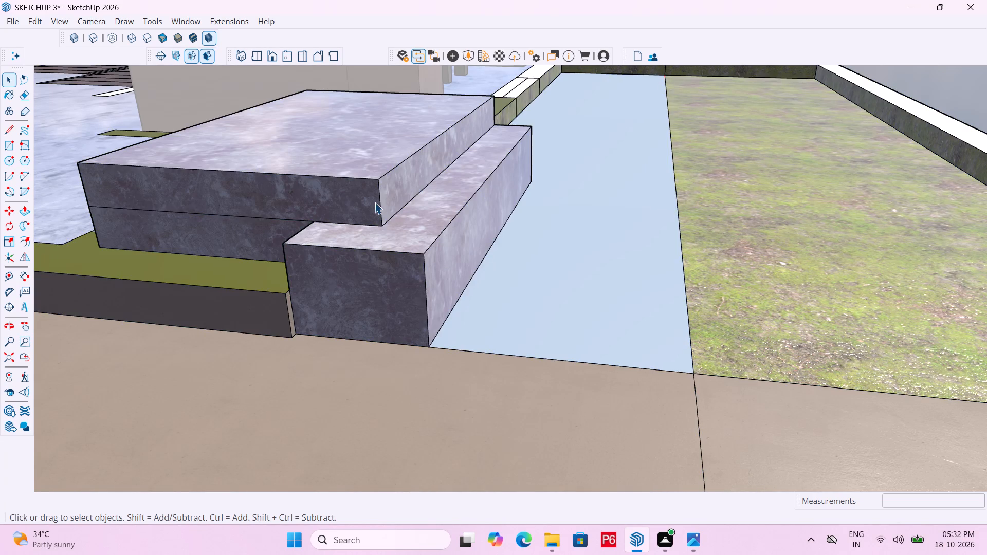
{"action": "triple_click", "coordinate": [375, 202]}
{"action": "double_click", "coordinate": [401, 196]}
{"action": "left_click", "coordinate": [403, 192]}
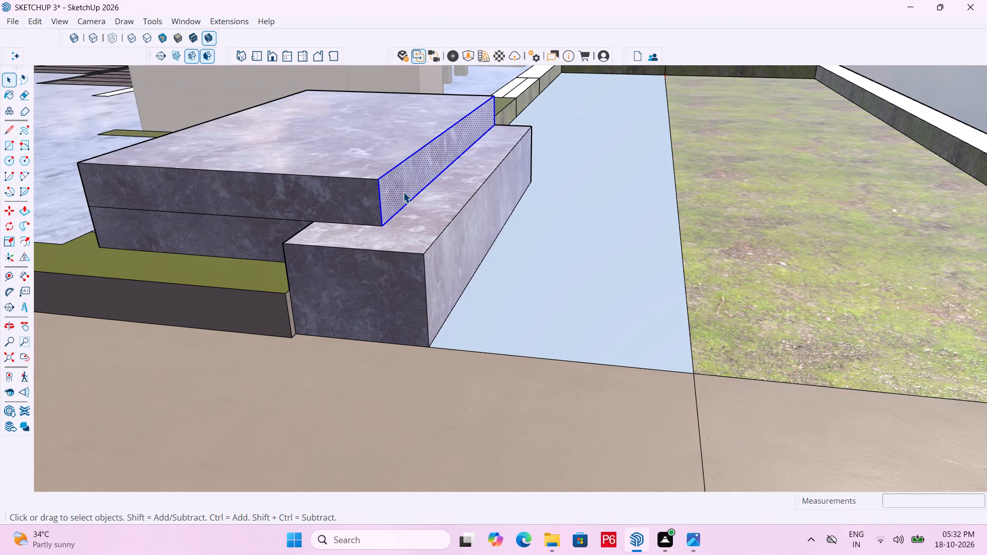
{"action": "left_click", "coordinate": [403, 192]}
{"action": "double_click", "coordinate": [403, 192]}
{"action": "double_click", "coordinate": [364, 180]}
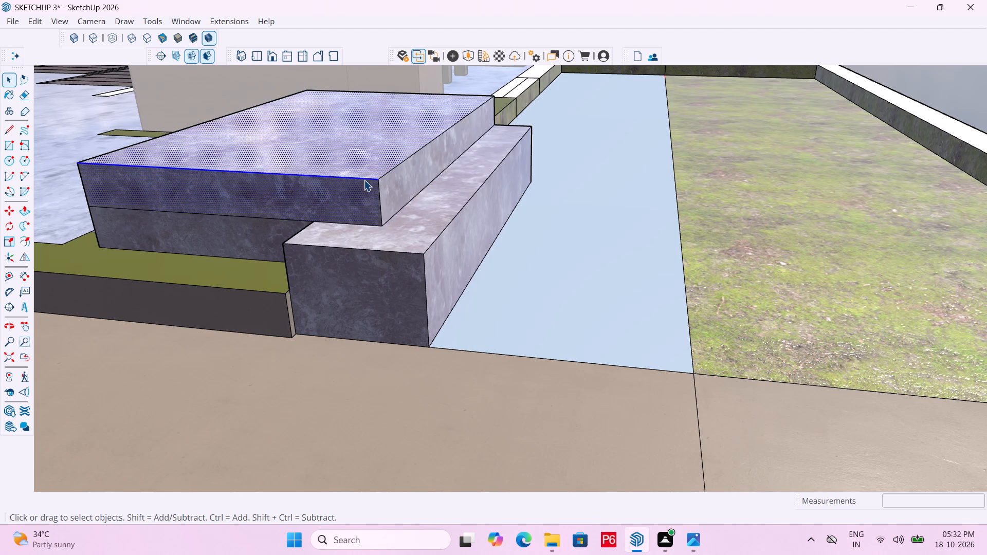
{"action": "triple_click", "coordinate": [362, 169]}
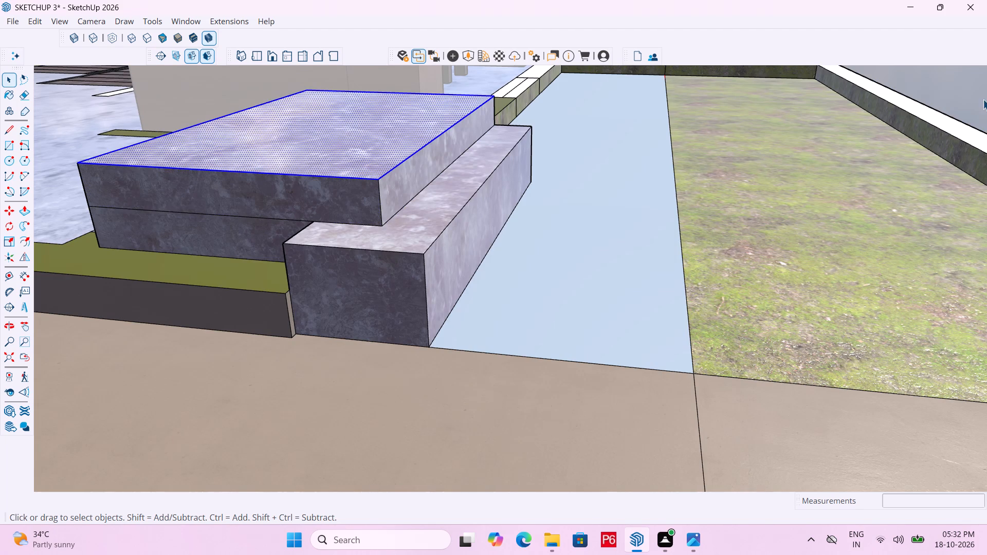
Close the house group and save the model.
{"action": "double_click", "coordinate": [968, 93]}
{"action": "key", "text": "ctrl+s"}
{"action": "key", "text": "ctrl+s"}
{"action": "key", "text": "ctrl+s"}
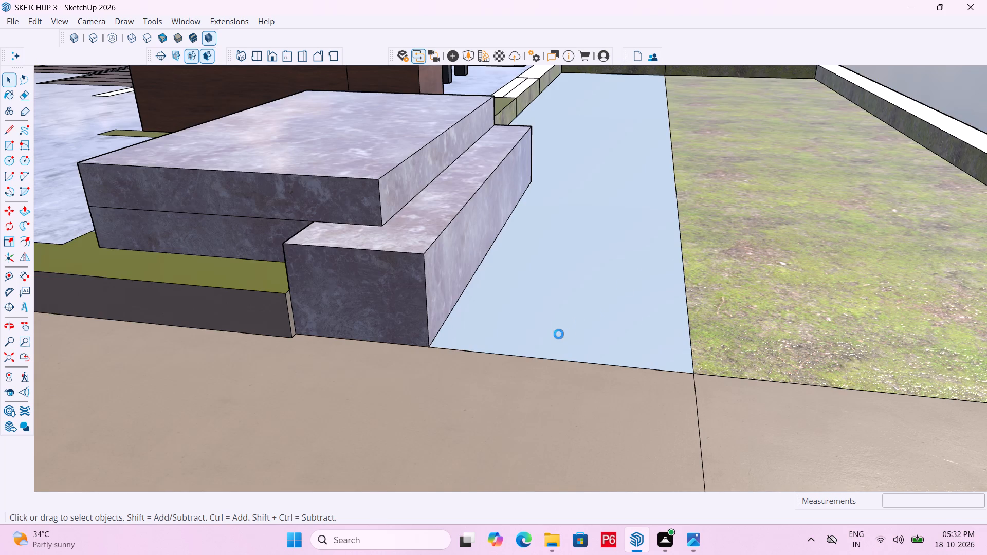
{"action": "key", "text": "ctrl+s"}
{"action": "key", "text": "ctrl+s"}
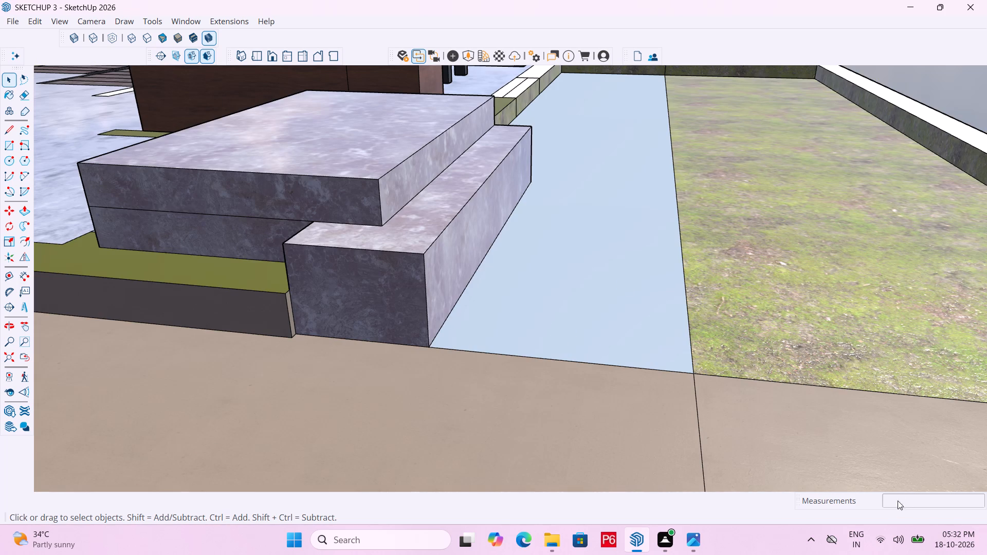
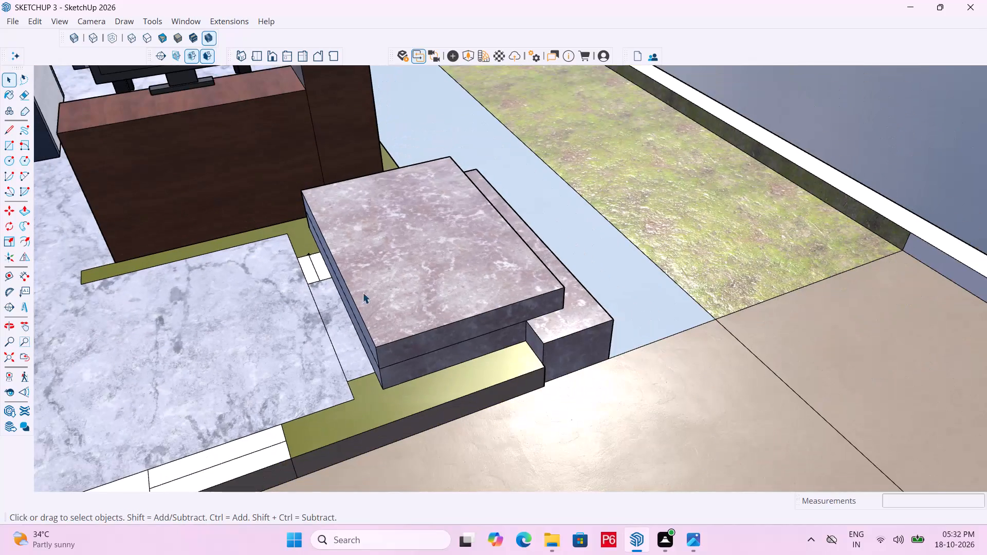
Open the house group and push the upper porch slab's top face down 6", to the level of the lower step.
{"action": "middle_click_drag", "start_coordinate": [363, 292], "coordinate": [397, 272]}
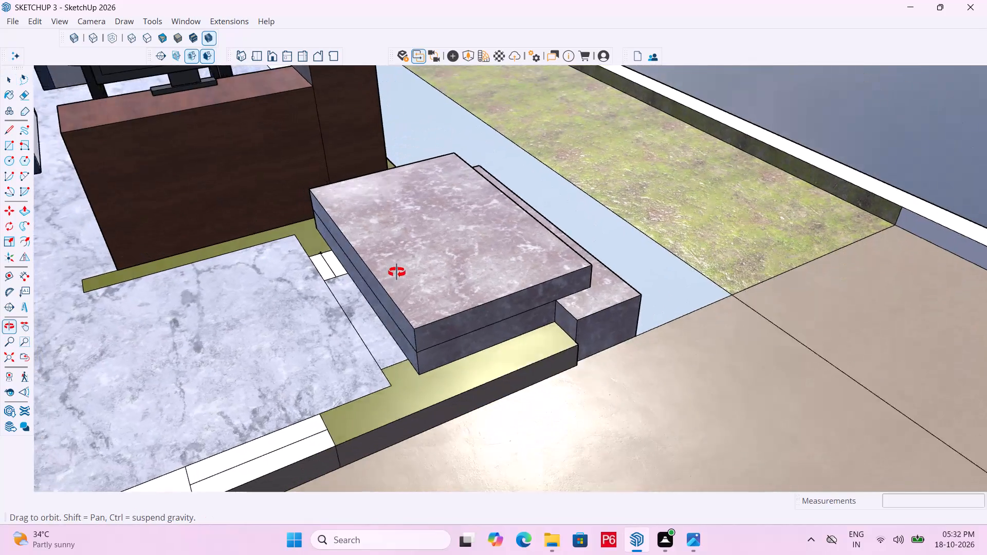
{"action": "middle_click_drag", "start_coordinate": [397, 272], "coordinate": [363, 264]}
{"action": "scroll", "coordinate": [391, 264], "scroll_direction": "up", "scroll_amount": 2}
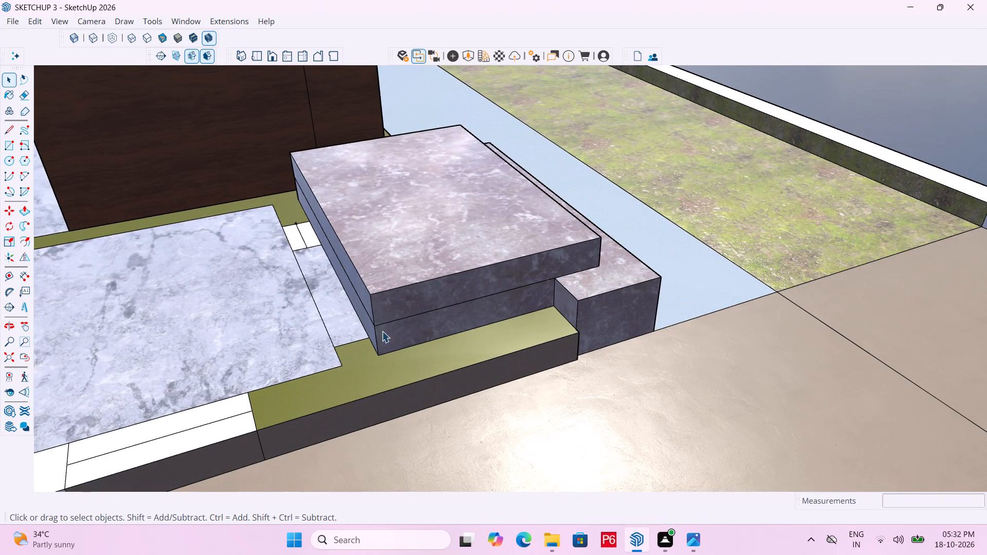
{"action": "left_click", "coordinate": [444, 225]}
{"action": "left_click", "coordinate": [444, 225]}
{"action": "double_click", "coordinate": [437, 221]}
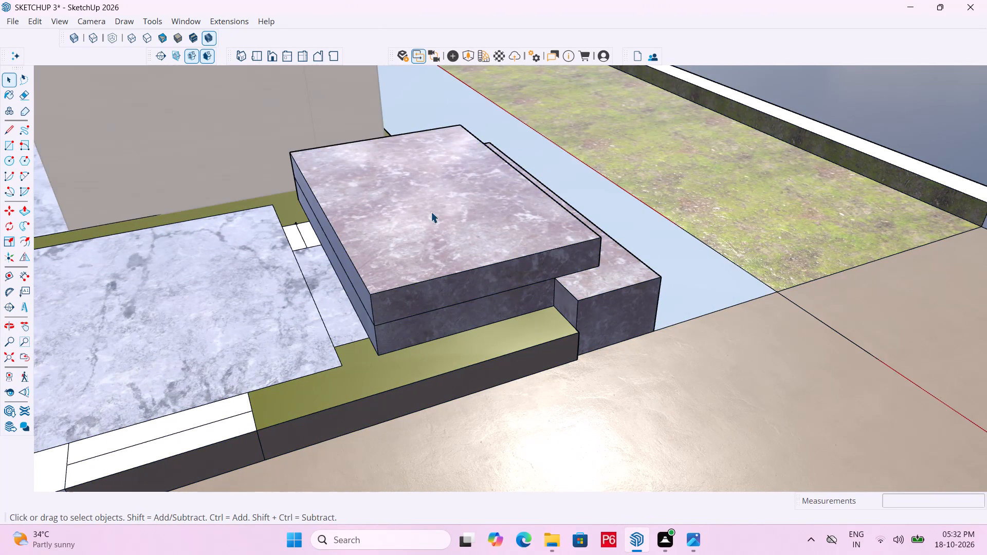
{"action": "double_click", "coordinate": [431, 212]}
{"action": "key", "text": "p"}
{"action": "left_click", "coordinate": [431, 212]}
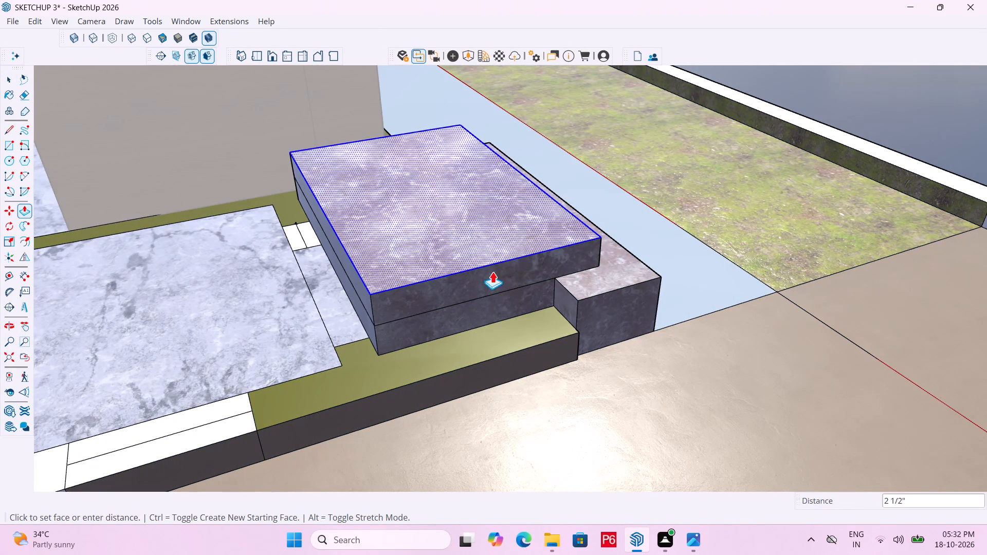
{"action": "left_click", "coordinate": [636, 271]}
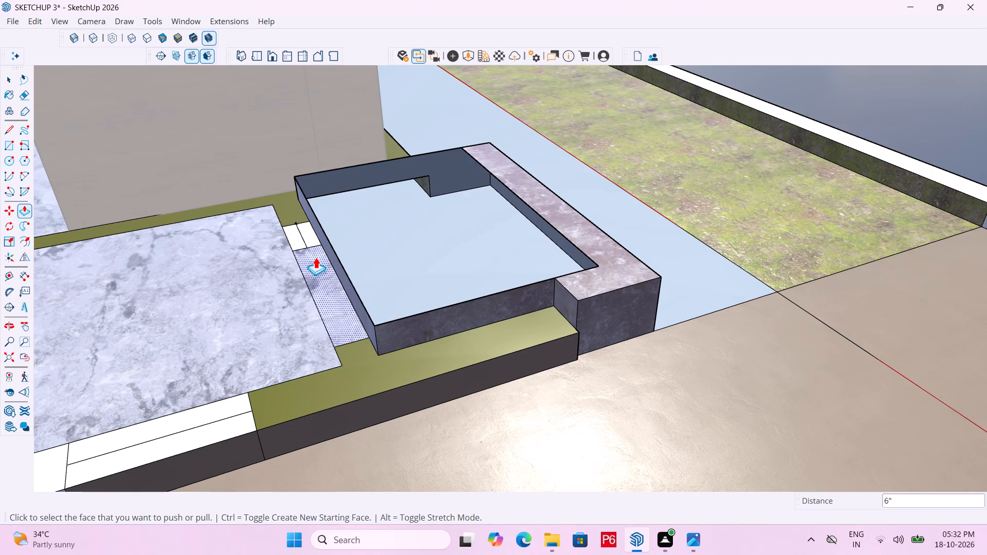
Push the lower porch step's top face down 6" to remove the raised step beside the blue ground strip.
{"action": "middle_click_drag", "start_coordinate": [493, 271], "coordinate": [288, 354]}
{"action": "scroll", "coordinate": [550, 378], "scroll_direction": "down", "scroll_amount": 4}
{"action": "middle_click_drag", "start_coordinate": [204, 328], "coordinate": [602, 349]}
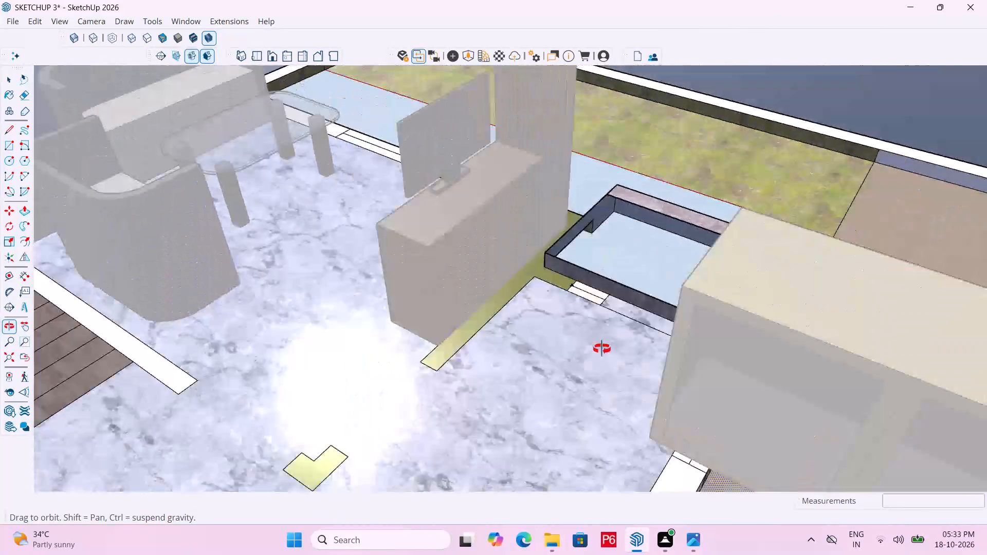
{"action": "middle_click_drag", "start_coordinate": [602, 349], "coordinate": [646, 359]}
{"action": "middle_click_drag", "start_coordinate": [613, 337], "coordinate": [179, 339]}
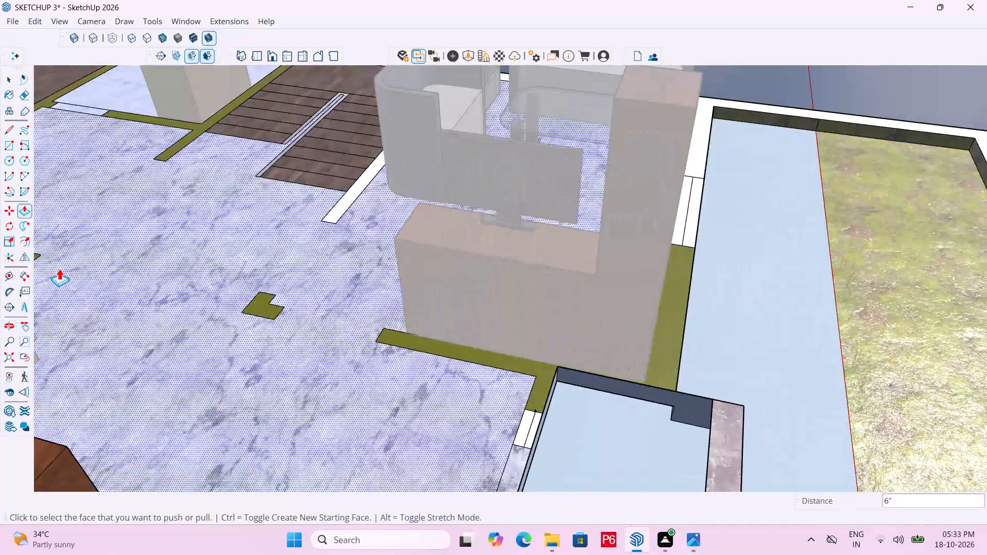
{"action": "scroll", "coordinate": [0, 258], "scroll_direction": "down", "scroll_amount": 8}
{"action": "scroll", "coordinate": [190, 214], "scroll_direction": "down", "scroll_amount": 7}
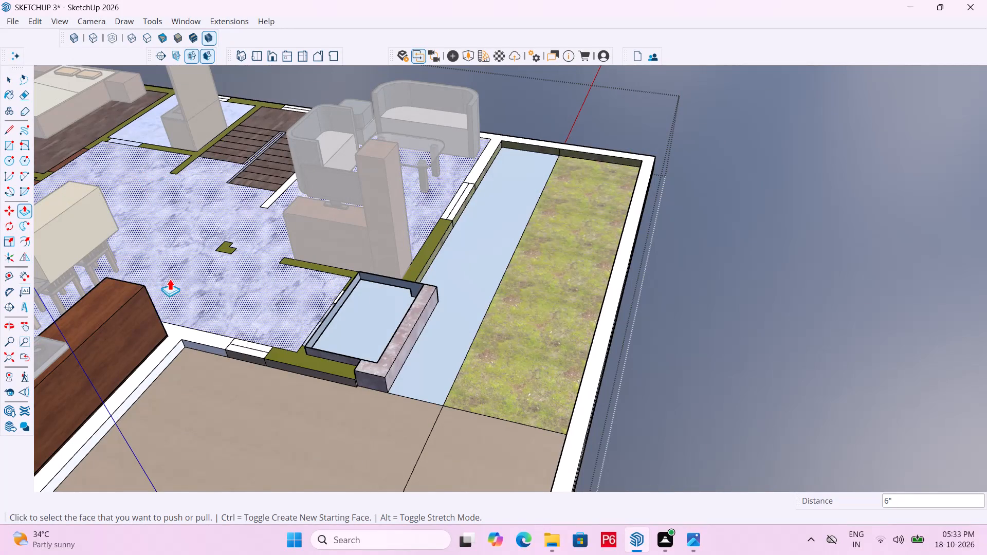
{"action": "scroll", "coordinate": [325, 363], "scroll_direction": "up", "scroll_amount": 5}
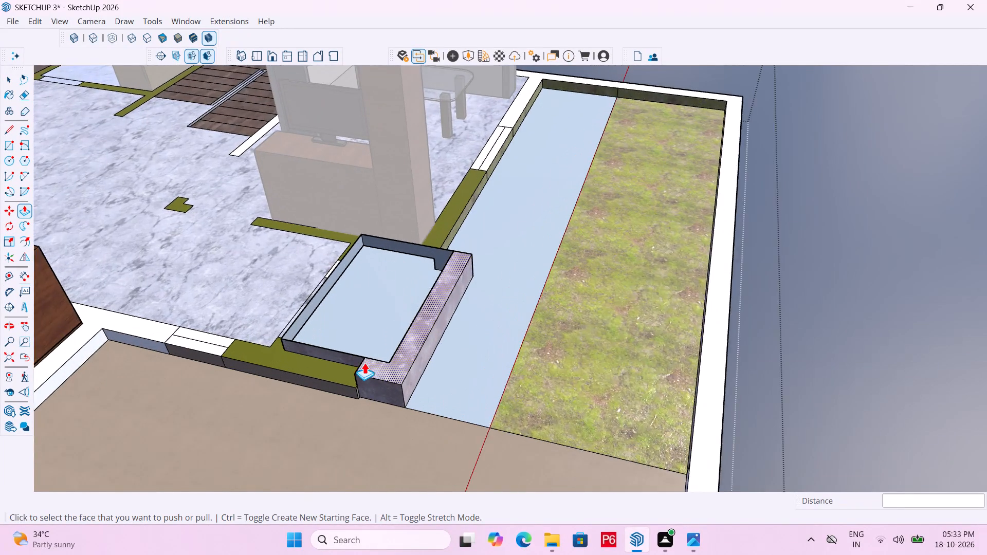
{"action": "scroll", "coordinate": [391, 336], "scroll_direction": "up", "scroll_amount": 4}
{"action": "left_click", "coordinate": [401, 395]}
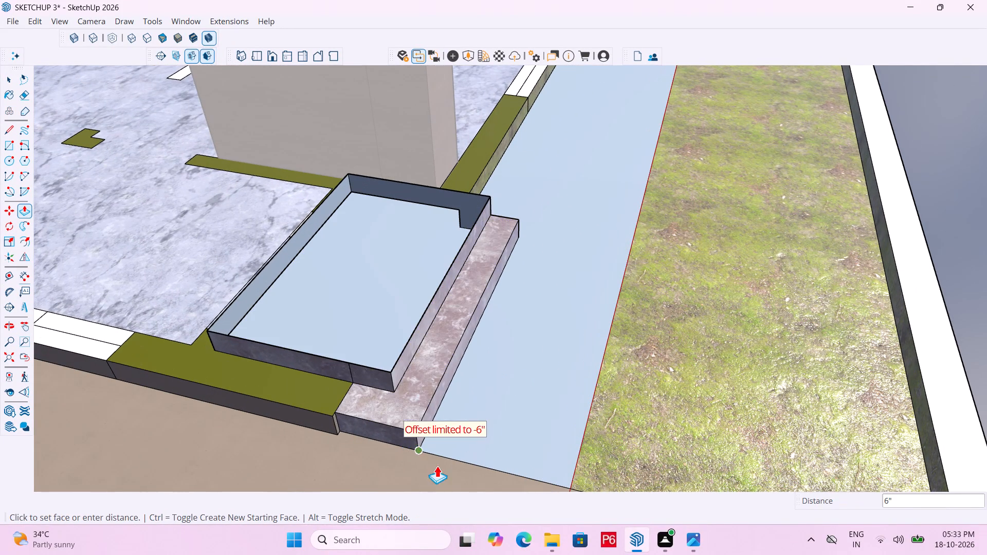
{"action": "double_click", "coordinate": [542, 356]}
{"action": "left_click", "coordinate": [424, 353]}
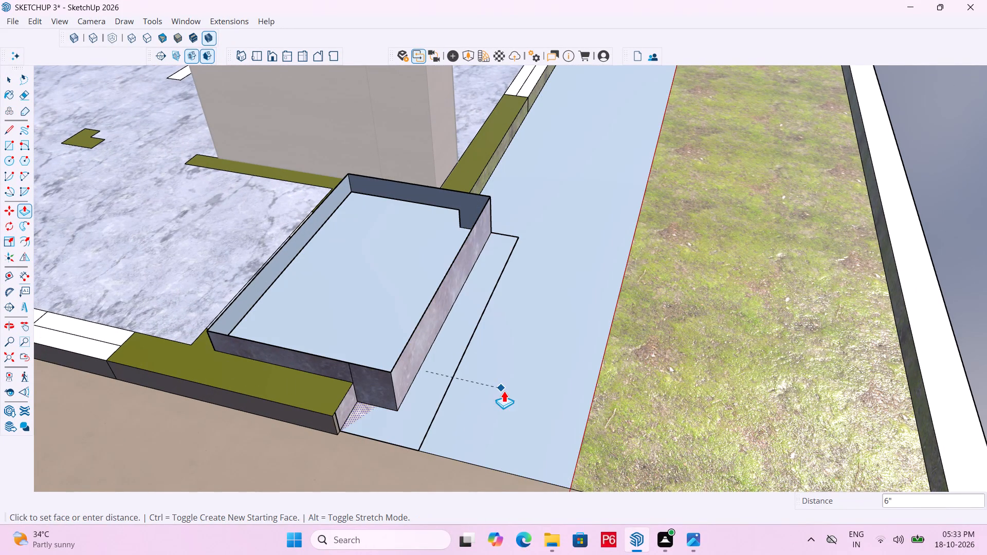
{"action": "left_click", "coordinate": [496, 381]}
Push the remaining porch frame's lawn-side face into line with the adjoining wall edge, with a final offset of 2 11/16", and save the model.
{"action": "middle_click_drag", "start_coordinate": [498, 357], "coordinate": [254, 408]}
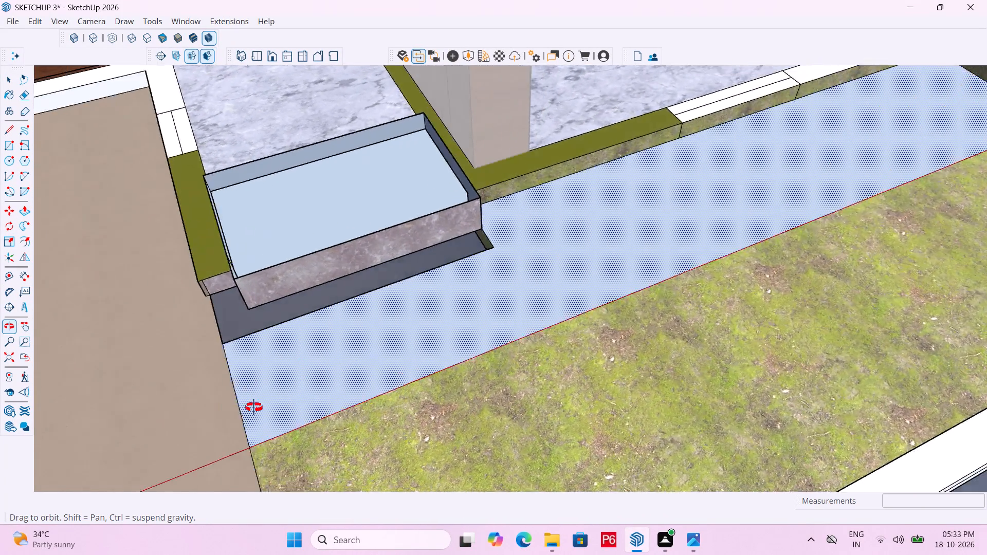
{"action": "middle_click_drag", "start_coordinate": [254, 408], "coordinate": [425, 52]}
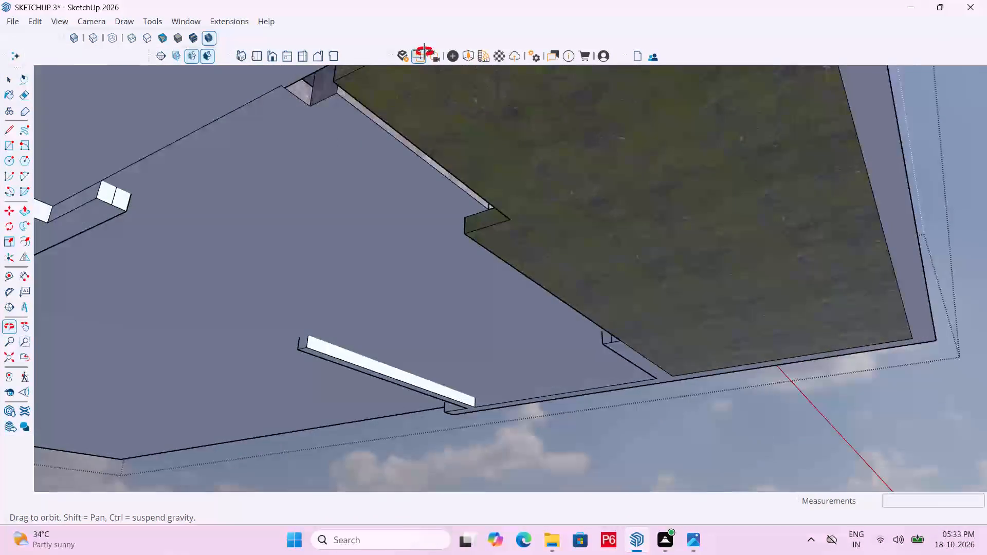
{"action": "middle_click_drag", "start_coordinate": [425, 52], "coordinate": [367, 400]}
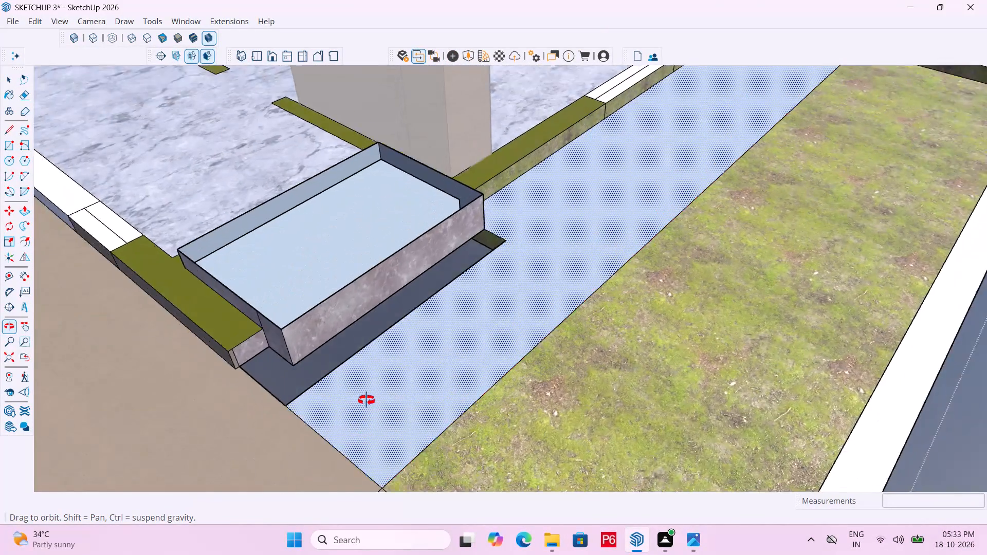
{"action": "middle_click_drag", "start_coordinate": [367, 400], "coordinate": [345, 439]}
{"action": "middle_click_drag", "start_coordinate": [336, 321], "coordinate": [263, 172]}
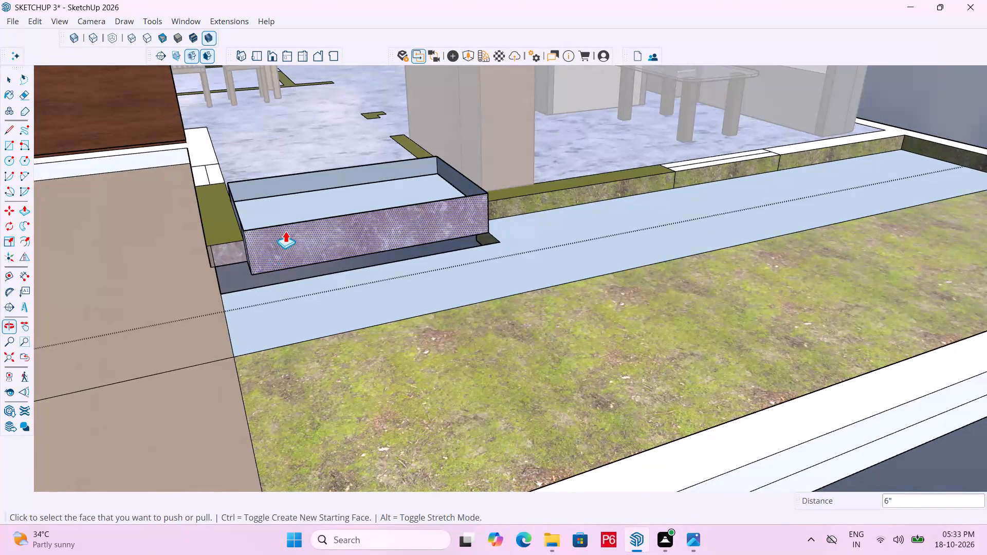
{"action": "left_click", "coordinate": [282, 242]}
{"action": "left_click", "coordinate": [268, 231]}
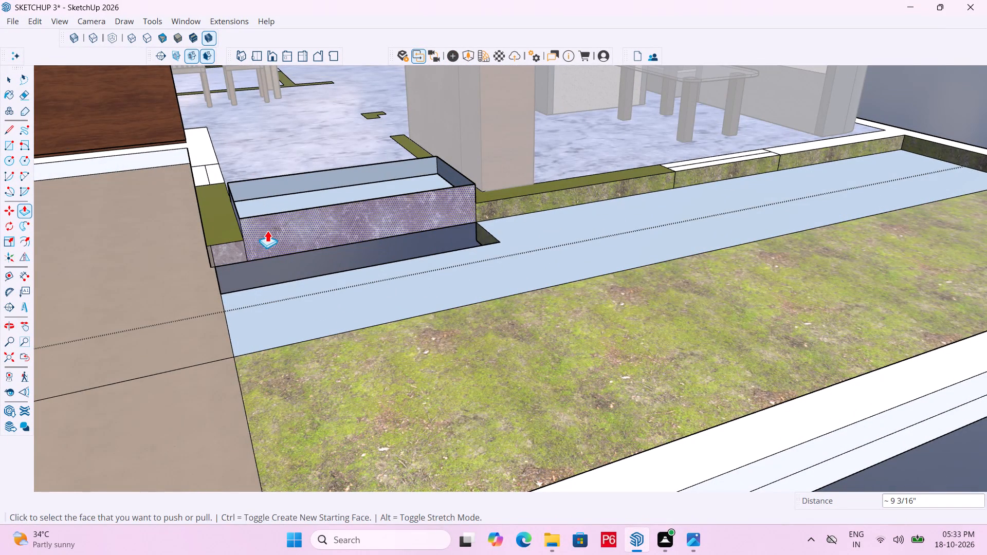
{"action": "left_click", "coordinate": [267, 230]}
{"action": "middle_click_drag", "start_coordinate": [299, 240], "coordinate": [341, 306]}
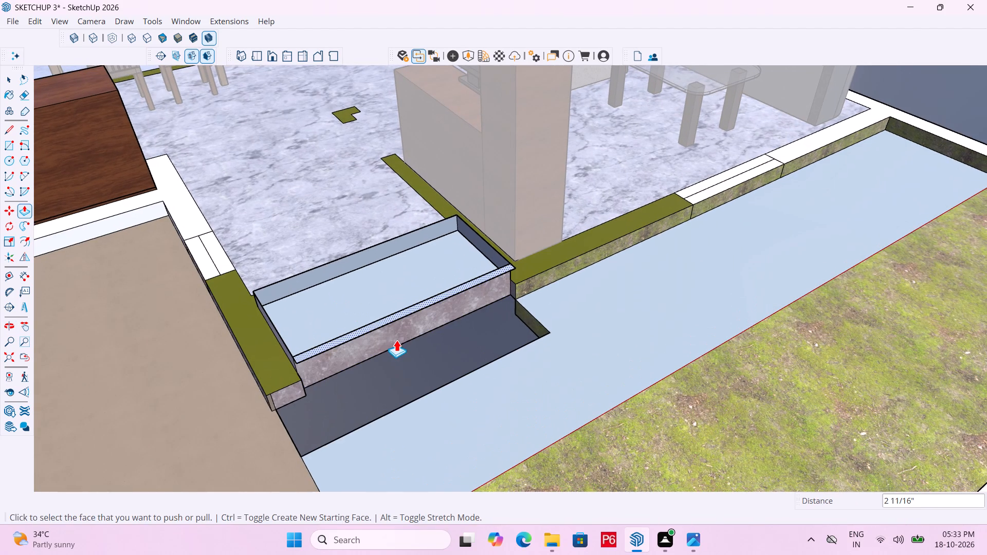
{"action": "left_click", "coordinate": [398, 335]}
{"action": "left_click", "coordinate": [554, 269]}
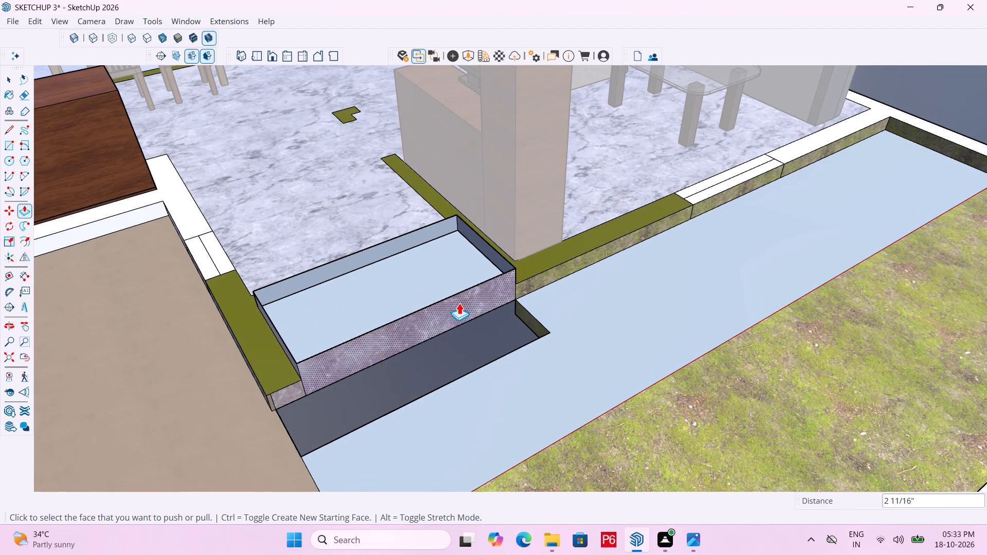
{"action": "key", "text": "ctrl+s"}
{"action": "key", "text": "ctrl+s"}
Push the porch frame's house-side face outward about 2' 8 15/16" to clear the remaining raised box.
{"action": "middle_click_drag", "start_coordinate": [444, 293], "coordinate": [643, 313]}
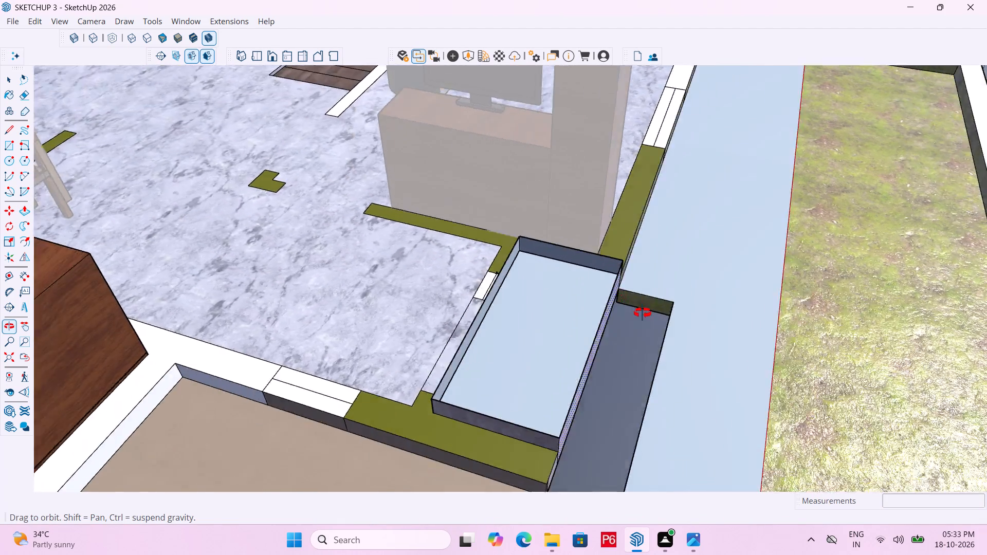
{"action": "middle_click_drag", "start_coordinate": [643, 313], "coordinate": [857, 284]}
{"action": "middle_click_drag", "start_coordinate": [387, 230], "coordinate": [674, 239]}
{"action": "scroll", "coordinate": [668, 211], "scroll_direction": "up", "scroll_amount": 4}
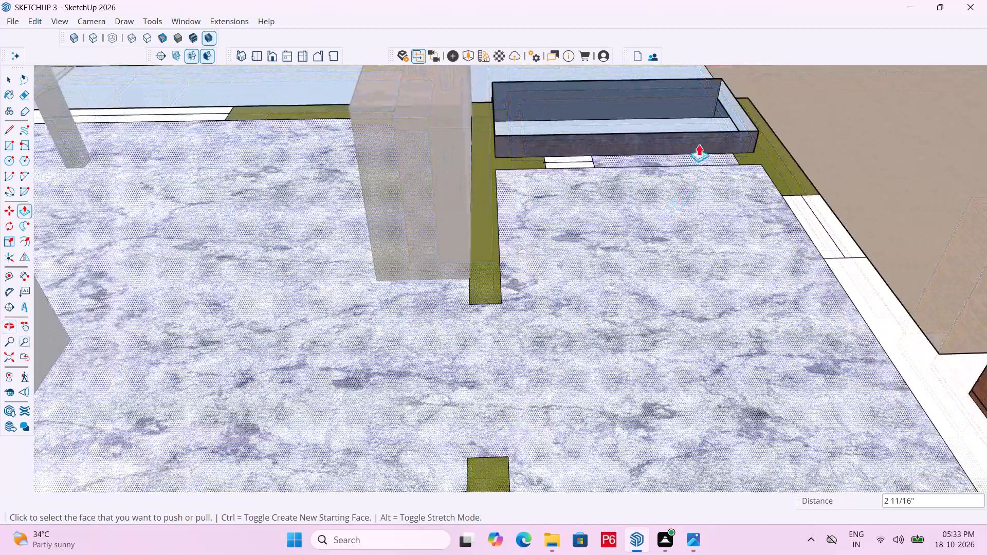
{"action": "left_click", "coordinate": [693, 146]}
{"action": "left_click", "coordinate": [645, 92]}
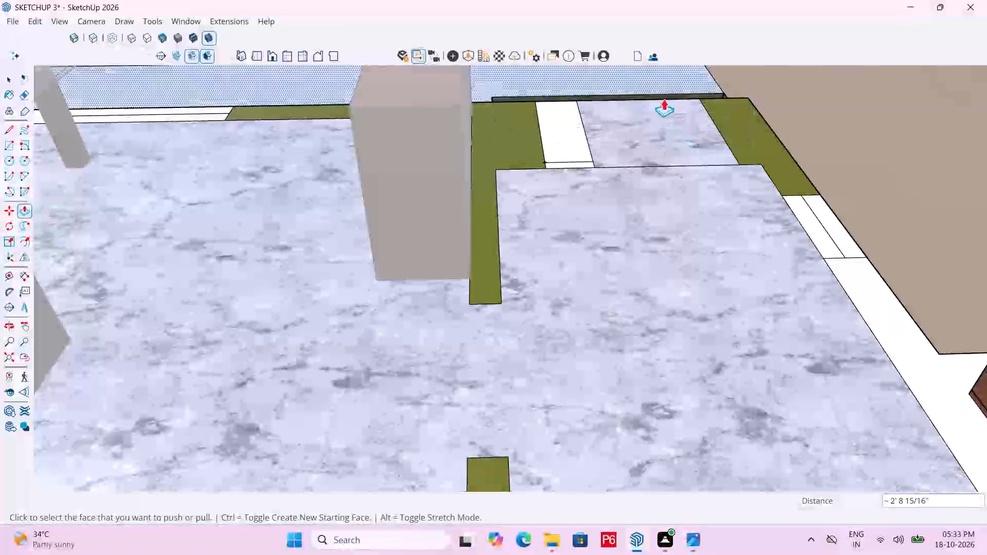
Draw a rectangle about 6' 1 11/16" by 3' 2 15/16" over the cleared porch floor, from the driveway-side outer corner to the inner wall corner.
{"action": "scroll", "coordinate": [824, 199], "scroll_direction": "down", "scroll_amount": 1}
{"action": "middle_click_drag", "start_coordinate": [793, 212], "coordinate": [113, 231]}
{"action": "scroll", "coordinate": [218, 108], "scroll_direction": "down", "scroll_amount": 6}
{"action": "middle_click_drag", "start_coordinate": [276, 169], "coordinate": [284, 189]}
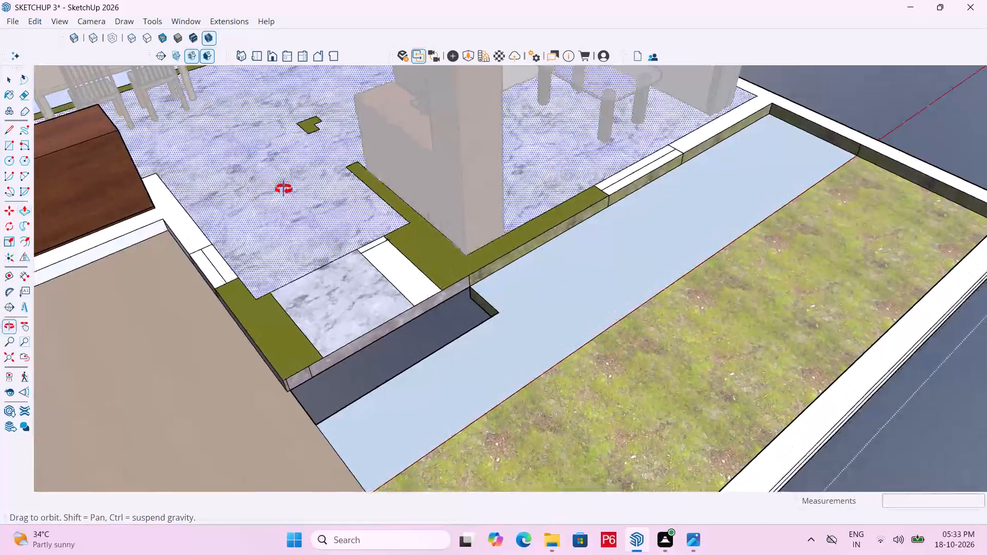
{"action": "middle_click_drag", "start_coordinate": [284, 189], "coordinate": [278, 196]}
{"action": "middle_click_drag", "start_coordinate": [272, 302], "coordinate": [265, 246]}
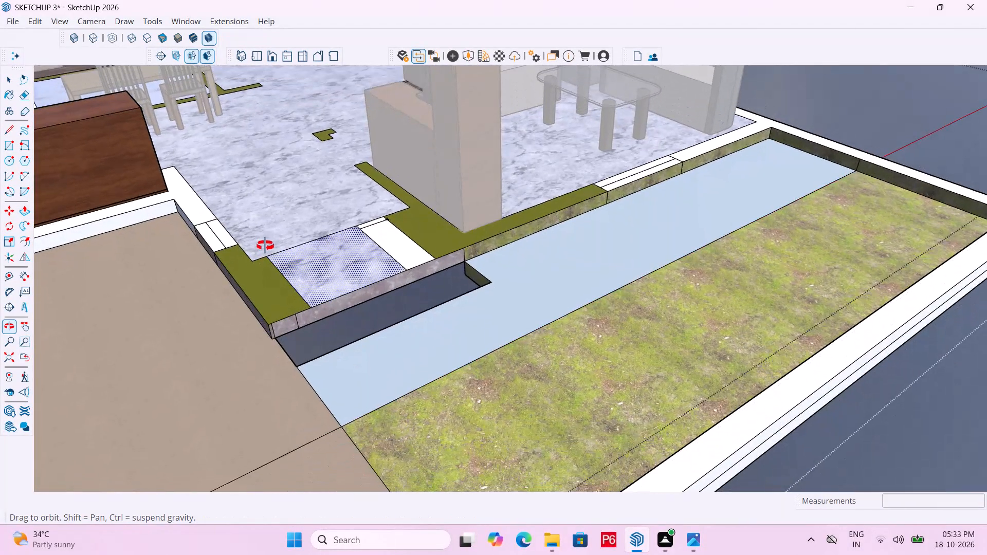
{"action": "middle_click_drag", "start_coordinate": [265, 246], "coordinate": [214, 242]}
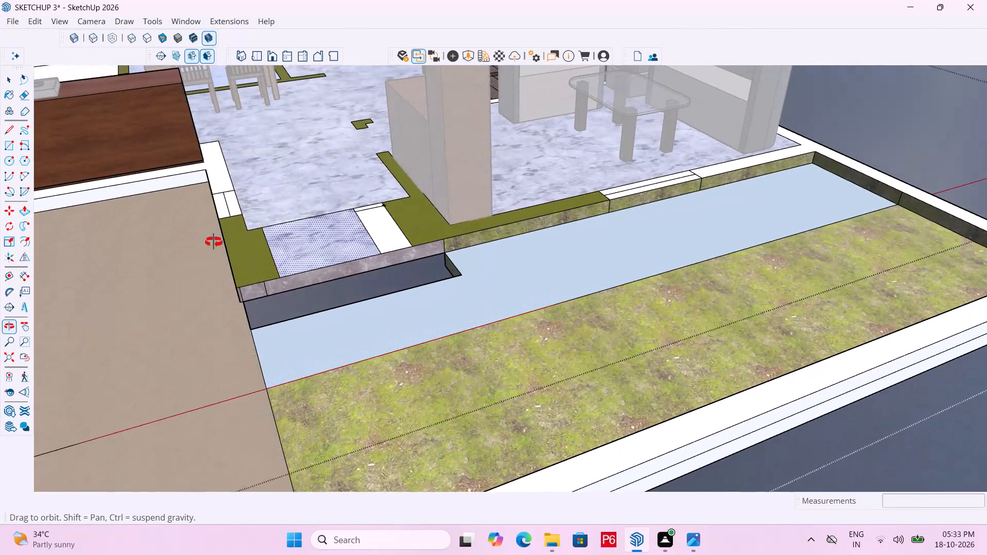
{"action": "middle_click_drag", "start_coordinate": [214, 242], "coordinate": [221, 241]}
{"action": "scroll", "coordinate": [242, 236], "scroll_direction": "up", "scroll_amount": 4}
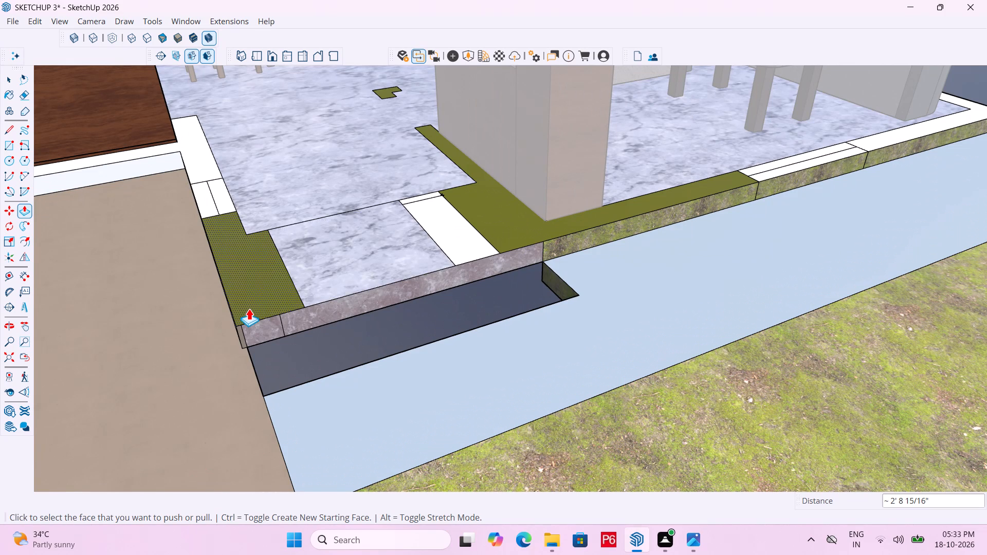
{"action": "scroll", "coordinate": [241, 316], "scroll_direction": "up", "scroll_amount": 2}
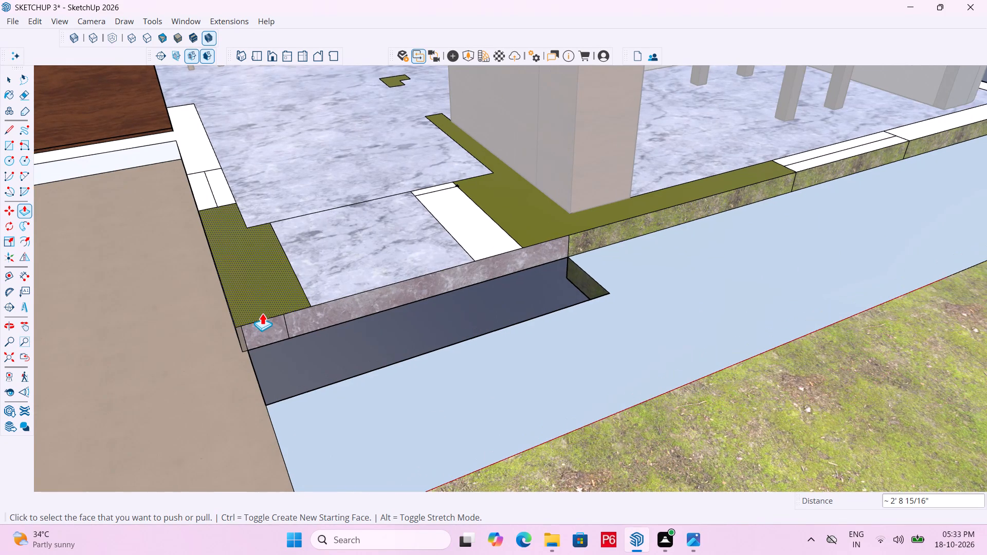
{"action": "scroll", "coordinate": [427, 265], "scroll_direction": "down", "scroll_amount": 4}
{"action": "middle_click_drag", "start_coordinate": [432, 269], "coordinate": [305, 249]}
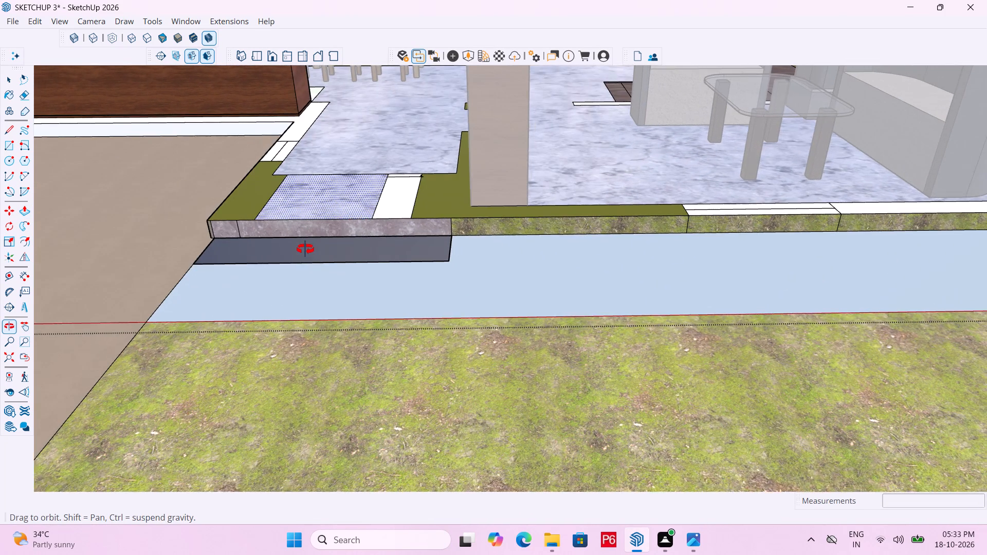
{"action": "middle_click_drag", "start_coordinate": [305, 249], "coordinate": [364, 274]}
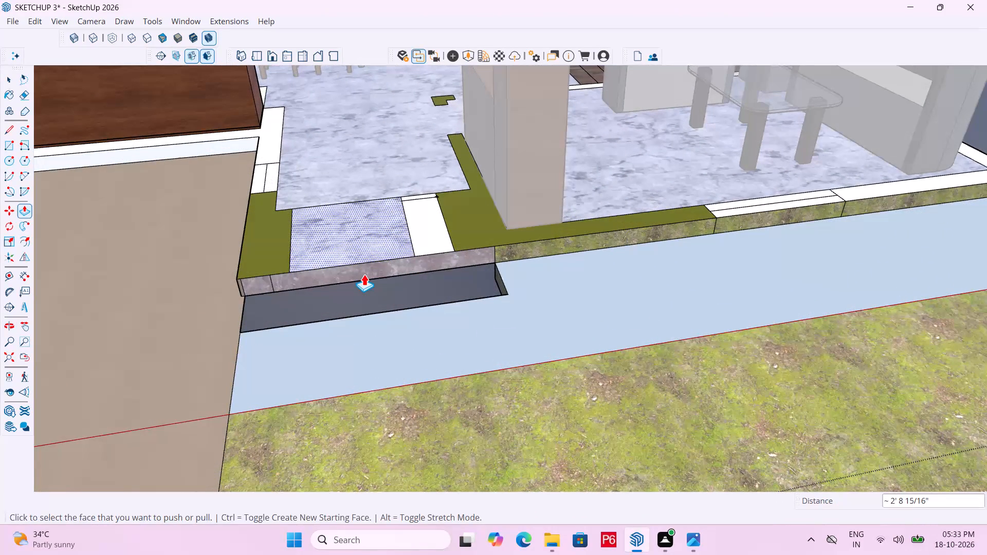
{"action": "key", "text": "r"}
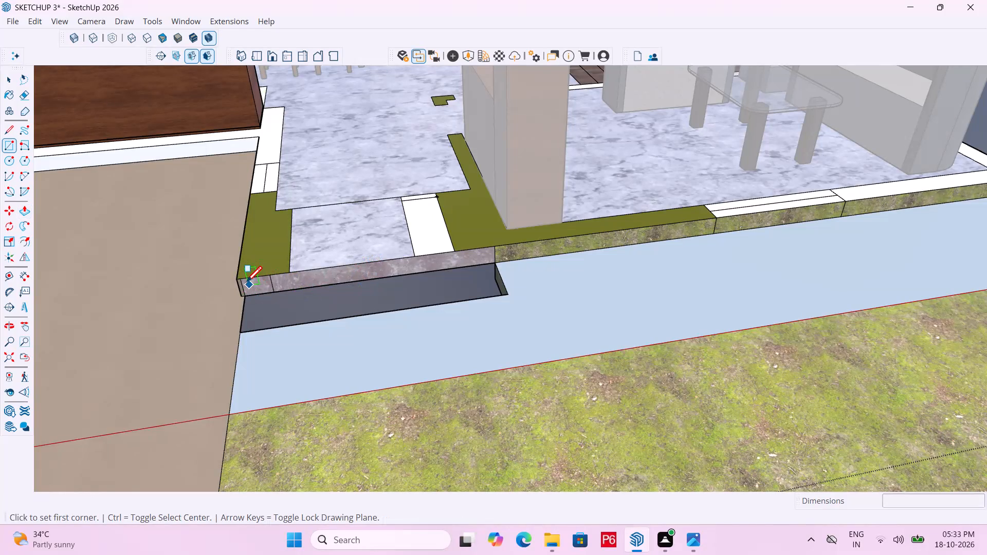
{"action": "left_click_drag", "start_coordinate": [245, 281], "coordinate": [250, 275]}
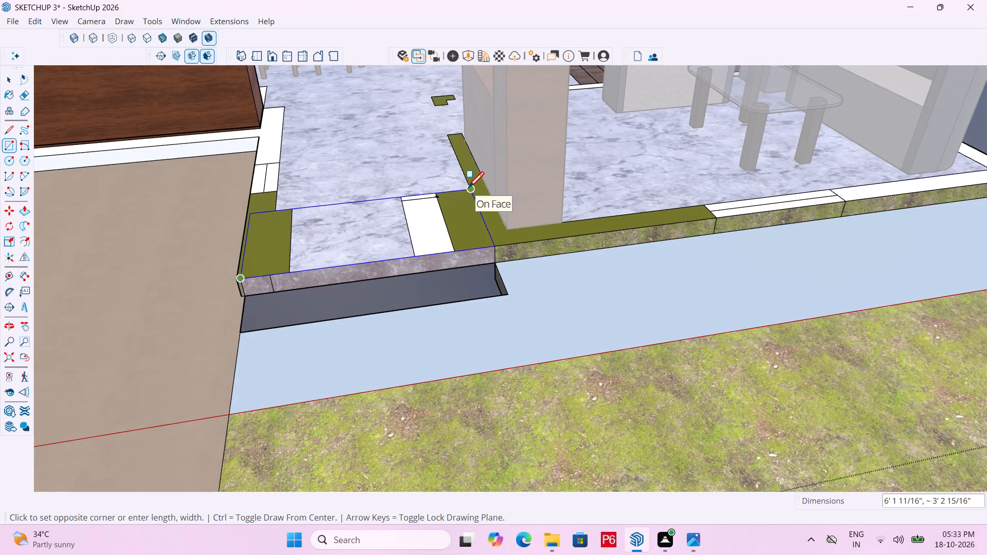
{"action": "double_click", "coordinate": [468, 189]}
Delete the white face spanning the driveway and lawn, and save the model.
{"action": "scroll", "coordinate": [469, 197], "scroll_direction": "down", "scroll_amount": 4}
{"action": "key", "text": "Escape"}
{"action": "key", "text": "space"}
{"action": "left_click", "coordinate": [523, 268]}
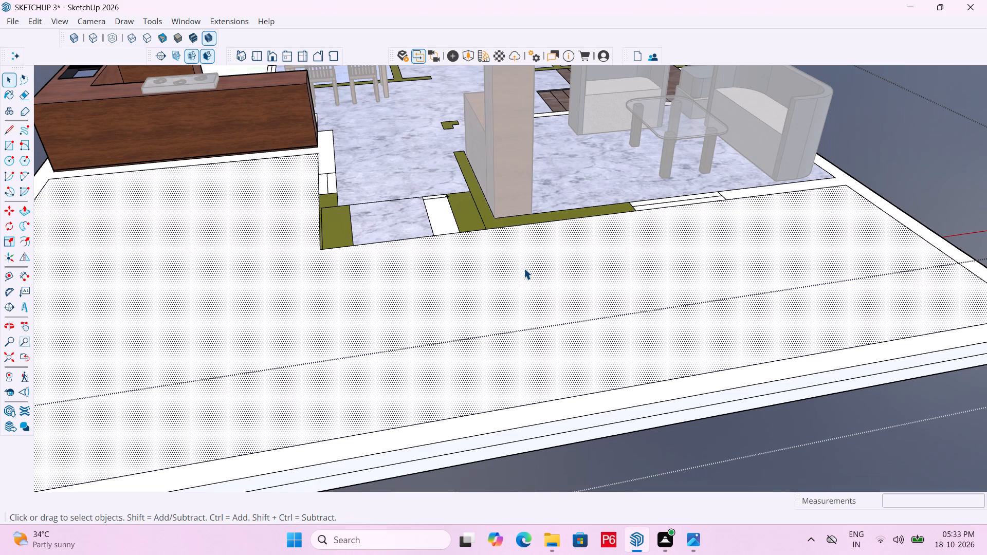
{"action": "key", "text": "Delete"}
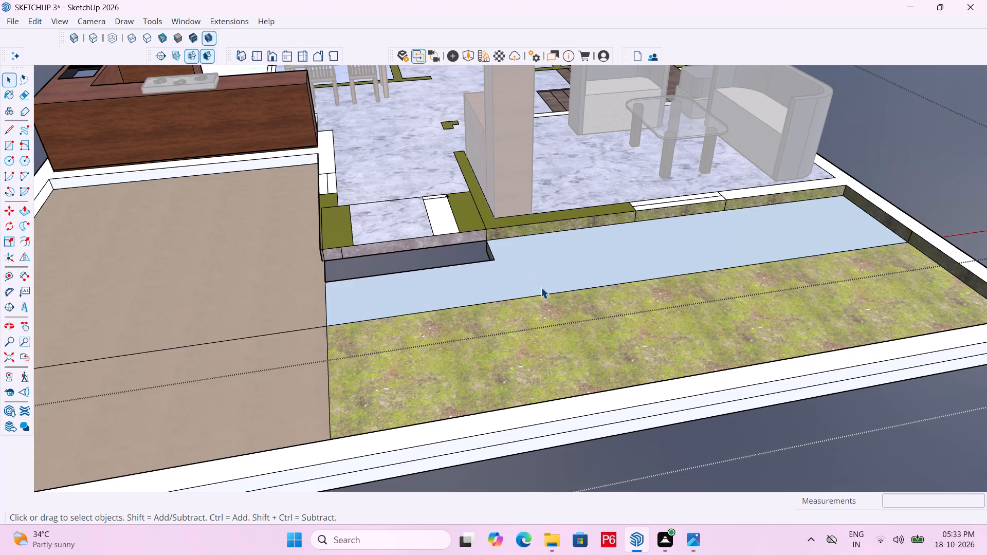
{"action": "key", "text": "ctrl+s"}
{"action": "key", "text": "ctrl+s"}
{"action": "key", "text": "ctrl+s"}
{"action": "scroll", "coordinate": [347, 214], "scroll_direction": "up", "scroll_amount": 10}
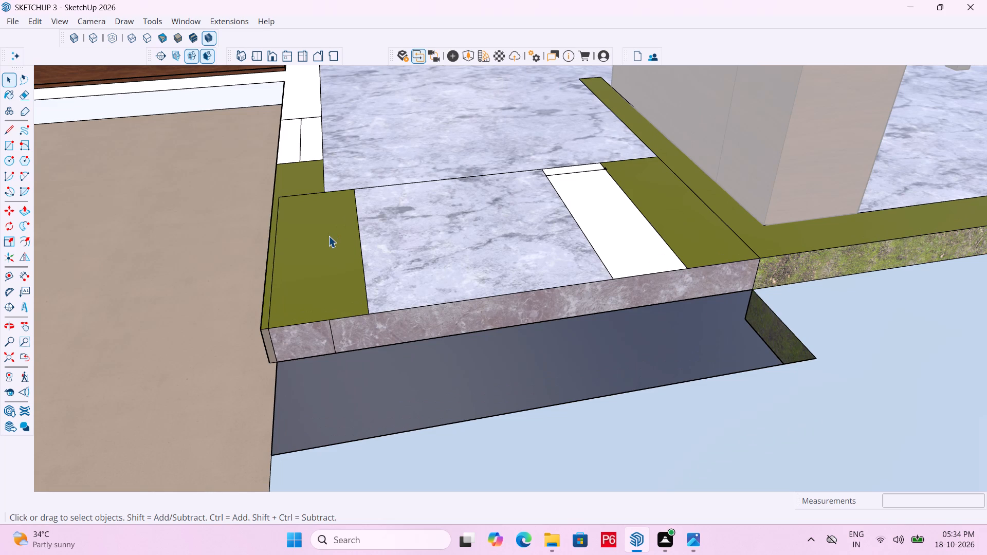
Undo the white face deletion, the porch floor rectangle and the push of the porch frame's house-side face.
{"action": "key", "text": "ctrl+z"}
{"action": "key", "text": "ctrl+z"}
{"action": "key", "text": "ctrl+z"}
{"action": "key", "text": "ctrl+z"}
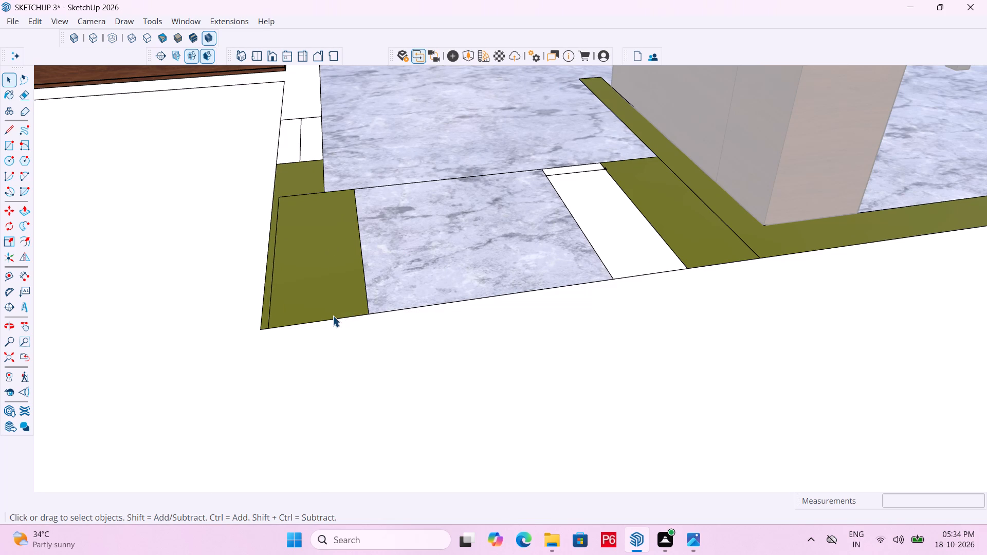
{"action": "key", "text": "ctrl+z"}
{"action": "key", "text": "ctrl+z"}
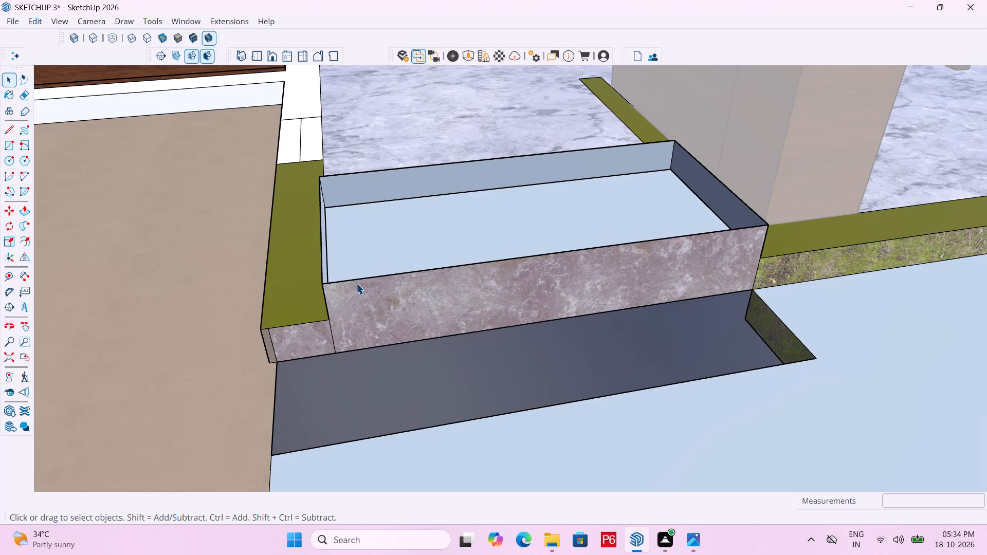
Push the porch frame's house-side face toward the lawn, with a final offset of about 2' 6 11/16", to clear the raised box.
{"action": "middle_click_drag", "start_coordinate": [384, 272], "coordinate": [535, 288]}
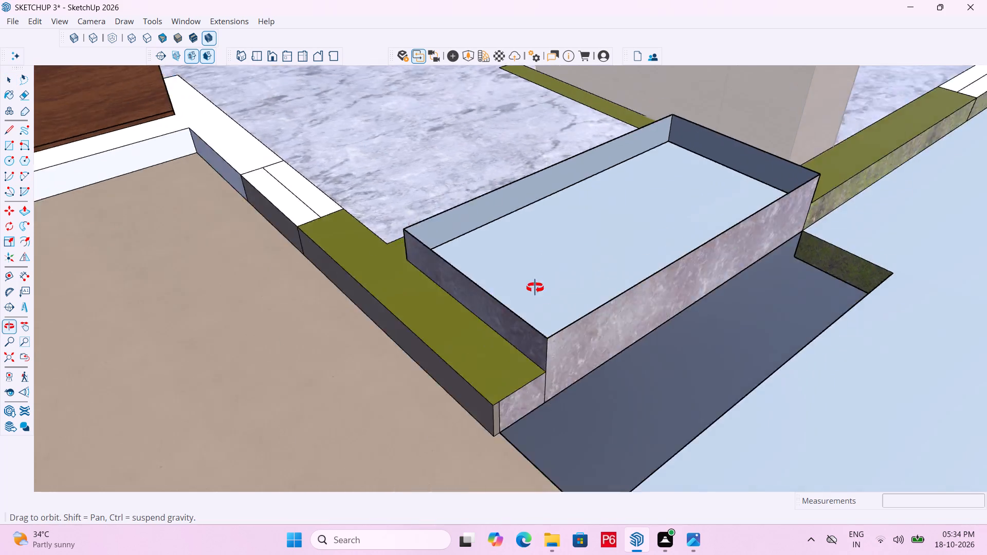
{"action": "middle_click_drag", "start_coordinate": [535, 288], "coordinate": [875, 297]}
{"action": "scroll", "coordinate": [460, 363], "scroll_direction": "down", "scroll_amount": 2}
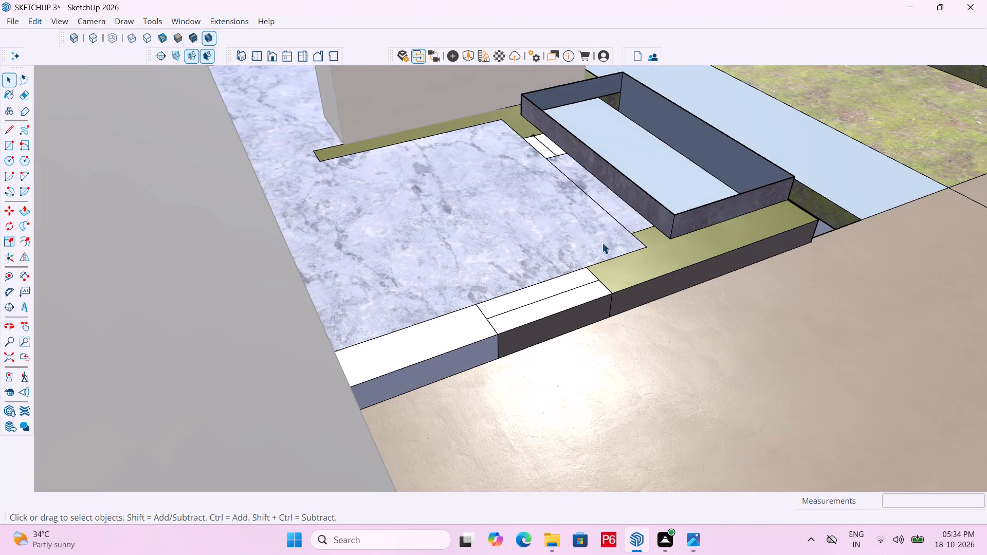
{"action": "key", "text": "p"}
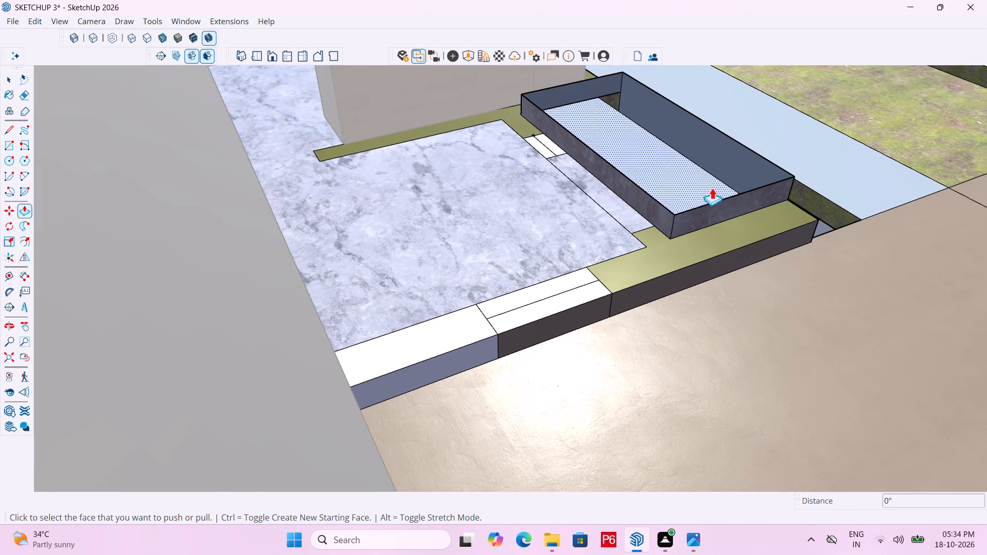
{"action": "left_click", "coordinate": [655, 208]}
{"action": "double_click", "coordinate": [657, 203]}
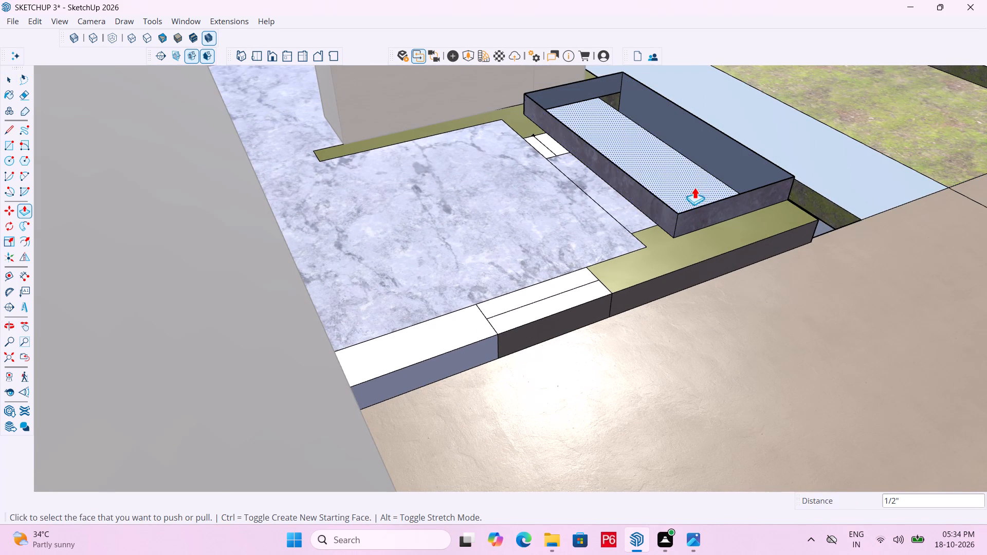
{"action": "left_click", "coordinate": [643, 200]}
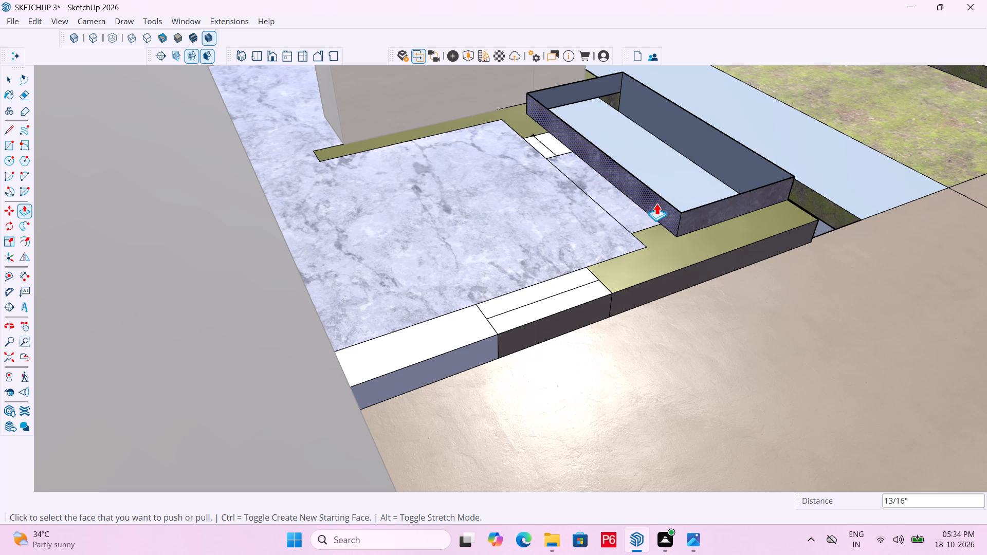
{"action": "scroll", "coordinate": [664, 203], "scroll_direction": "up", "scroll_amount": 5}
{"action": "left_click", "coordinate": [659, 214]}
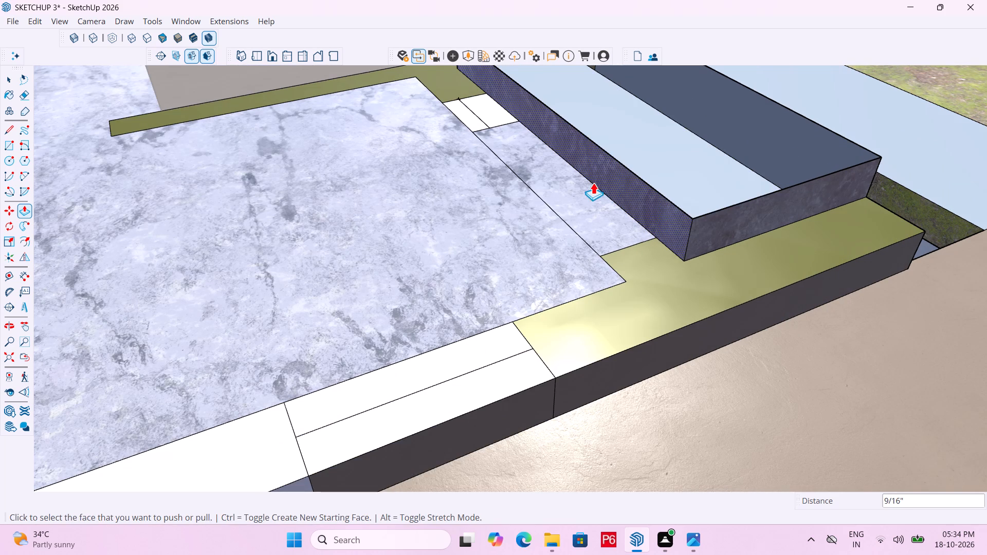
{"action": "left_click", "coordinate": [600, 178]}
{"action": "left_click", "coordinate": [794, 139]}
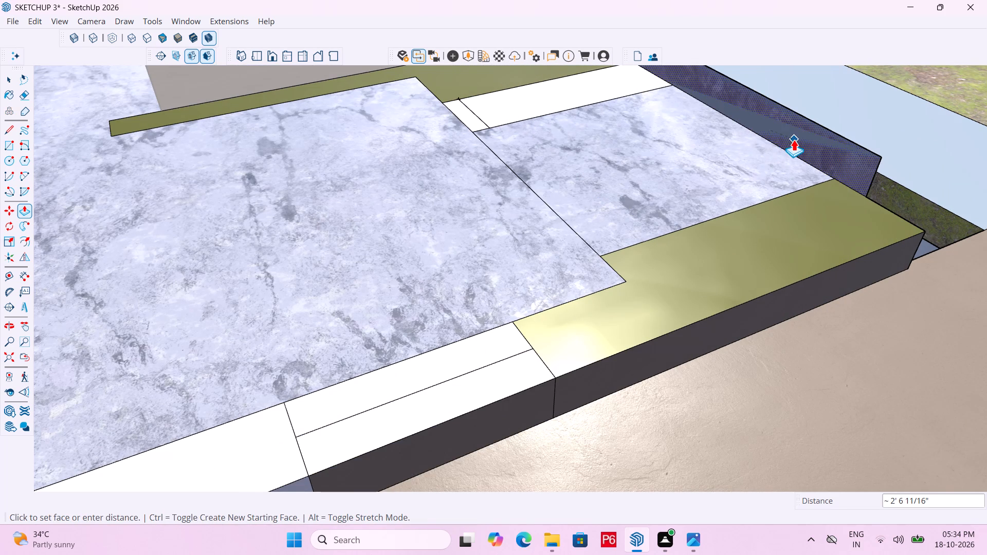
Draw a rectangle about 3' 2 15/16" by 5' 5 11/16" over the porch floor, from the riser's driveway-side dividing line to the inner wall corner.
{"action": "scroll", "coordinate": [661, 216], "scroll_direction": "down", "scroll_amount": 4}
{"action": "middle_click_drag", "start_coordinate": [771, 214], "coordinate": [335, 220]}
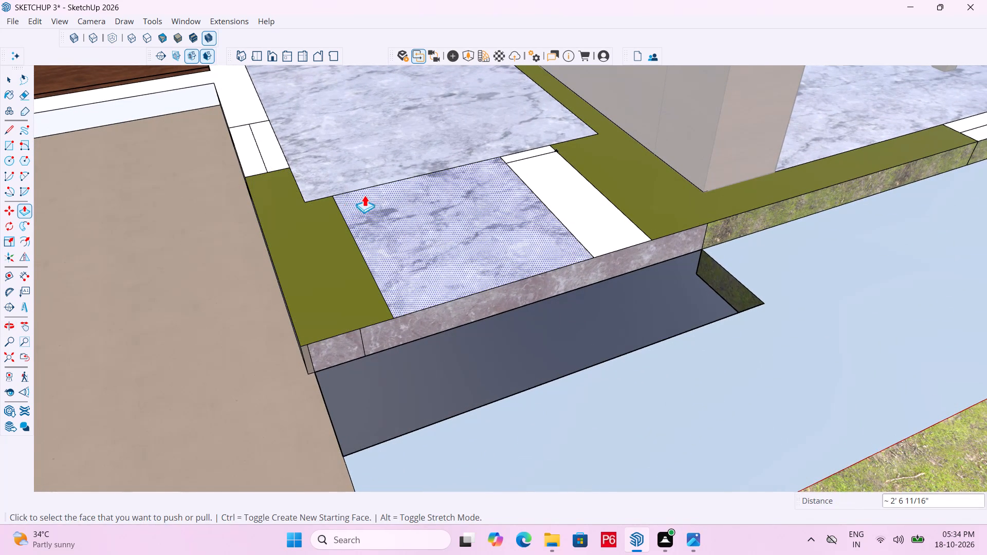
{"action": "middle_click_drag", "start_coordinate": [364, 194], "coordinate": [310, 144]}
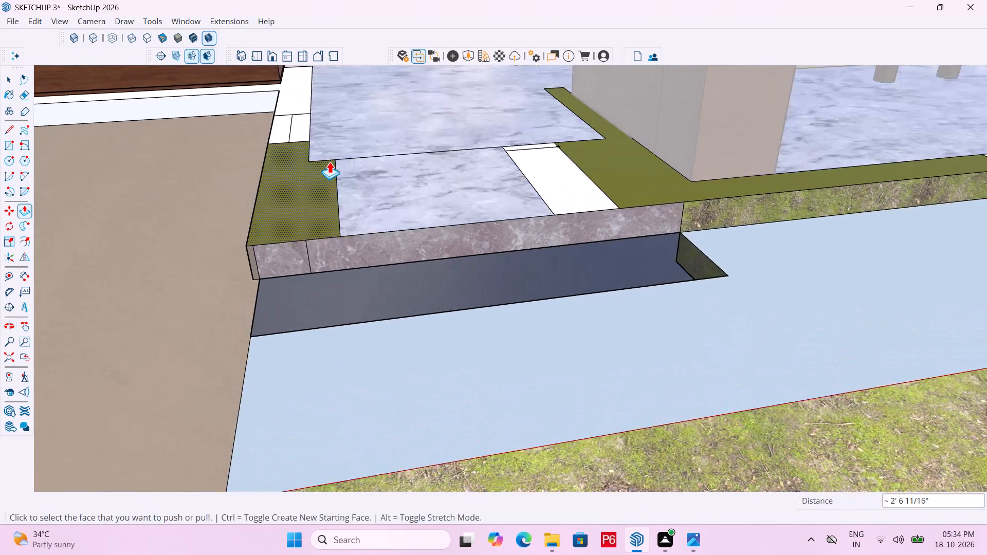
{"action": "key", "text": "r"}
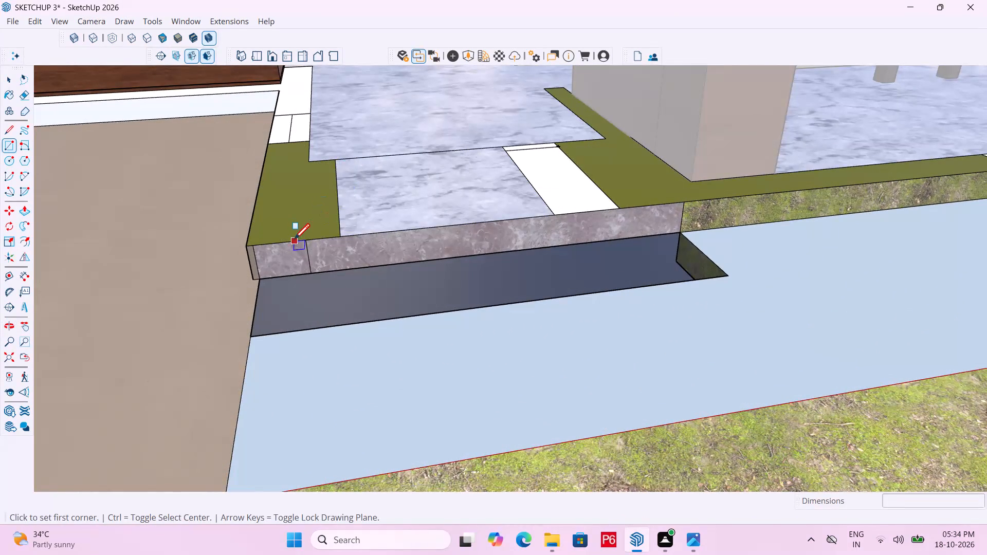
{"action": "left_click", "coordinate": [305, 242]}
{"action": "left_click", "coordinate": [599, 137]}
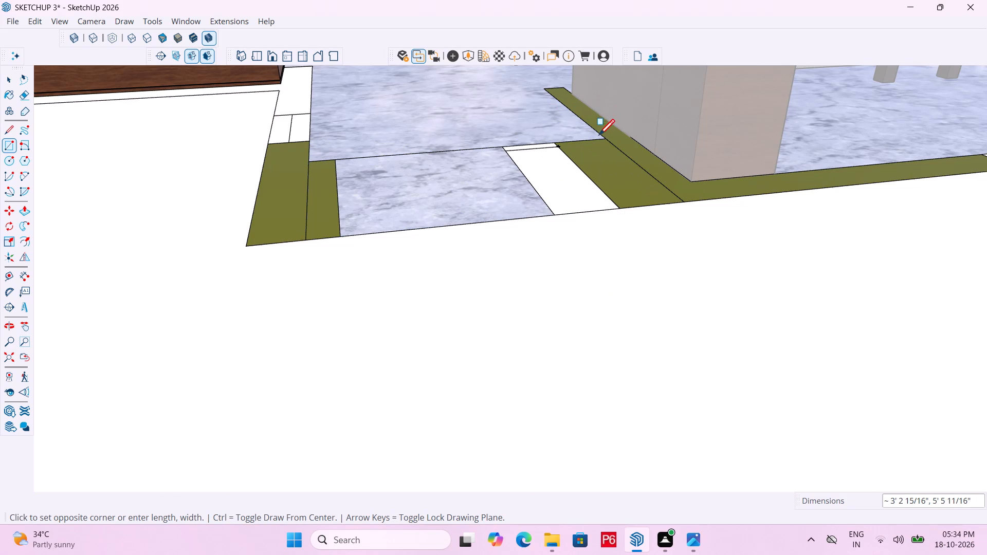
Delete the white face covering the driveway and lawn, and save the model.
{"action": "key", "text": "space"}
{"action": "scroll", "coordinate": [566, 201], "scroll_direction": "down", "scroll_amount": 3}
{"action": "left_click", "coordinate": [640, 287]}
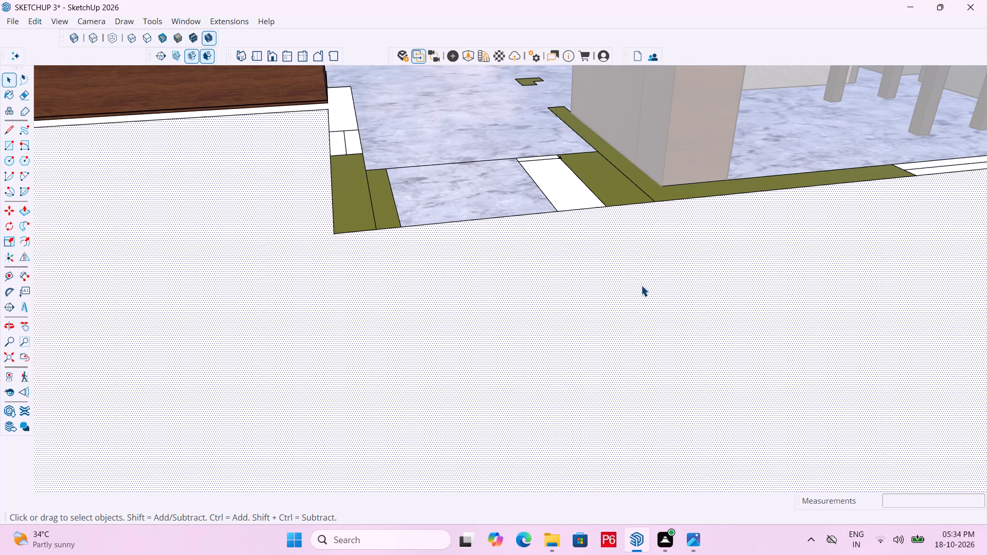
{"action": "key", "text": "Delete"}
{"action": "key", "text": "ctrl+s"}
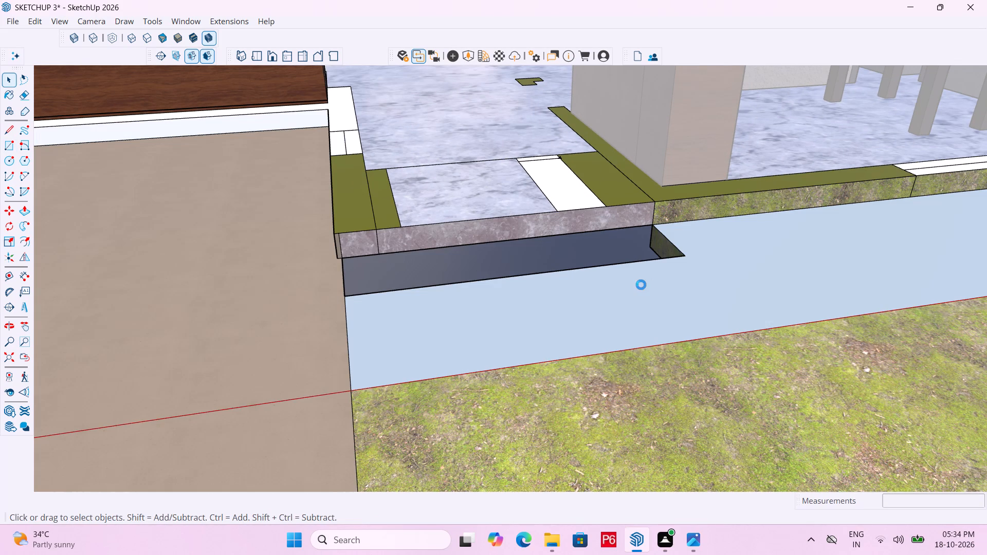
{"action": "key", "text": "ctrl+s"}
{"action": "key", "text": "ctrl+s"}
{"action": "key", "text": "ctrl+s"}
{"action": "scroll", "coordinate": [541, 288], "scroll_direction": "down", "scroll_amount": 6, "text": "ctrl"}
{"action": "key", "text": "ctrl+s"}
{"action": "key", "text": "ctrl+s"}
{"action": "key", "text": "ctrl+s"}
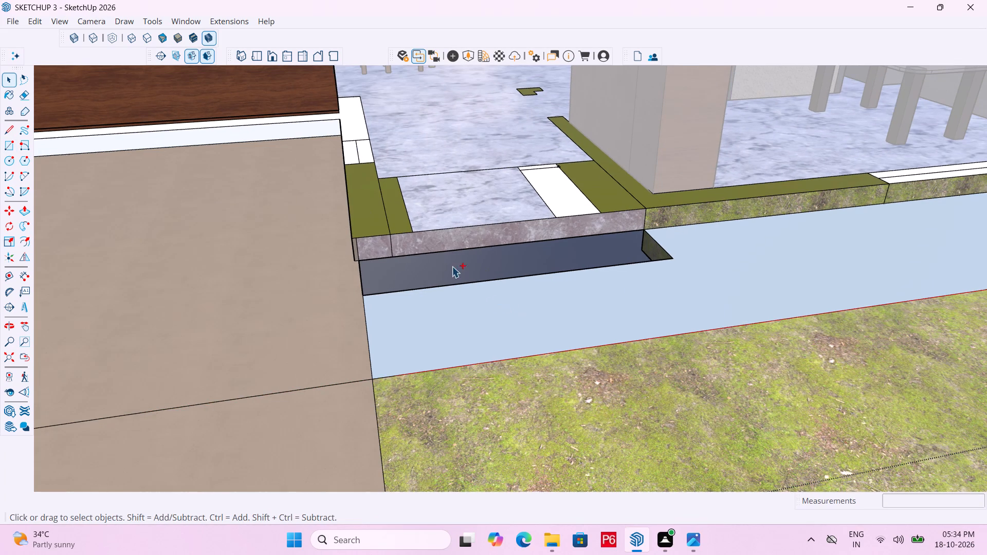
Erase the edges around the porch floor's white strip and the adjoining olive strip to merge them into the marble floor.
{"action": "scroll", "coordinate": [404, 263], "scroll_direction": "down", "scroll_amount": 9}
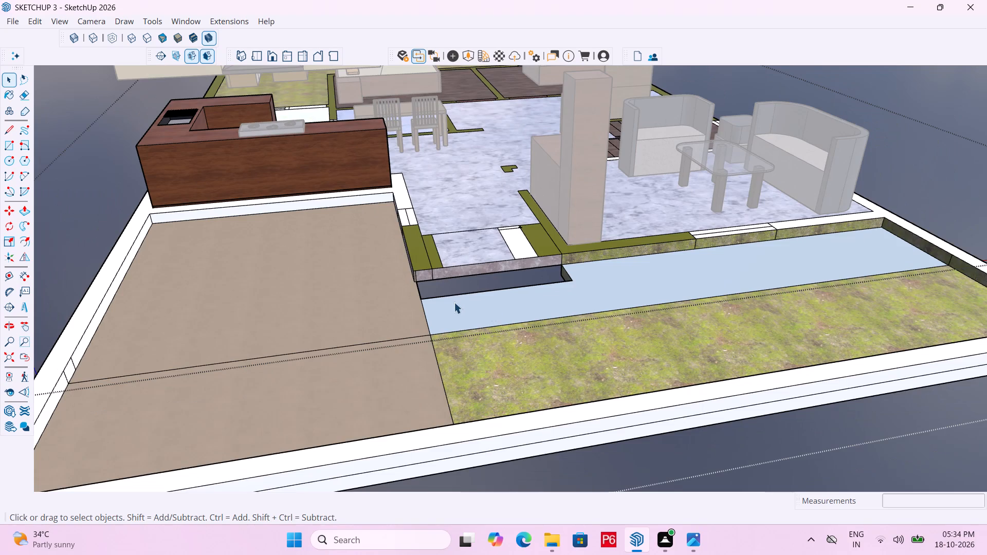
{"action": "middle_click_drag", "start_coordinate": [454, 304], "coordinate": [420, 340]}
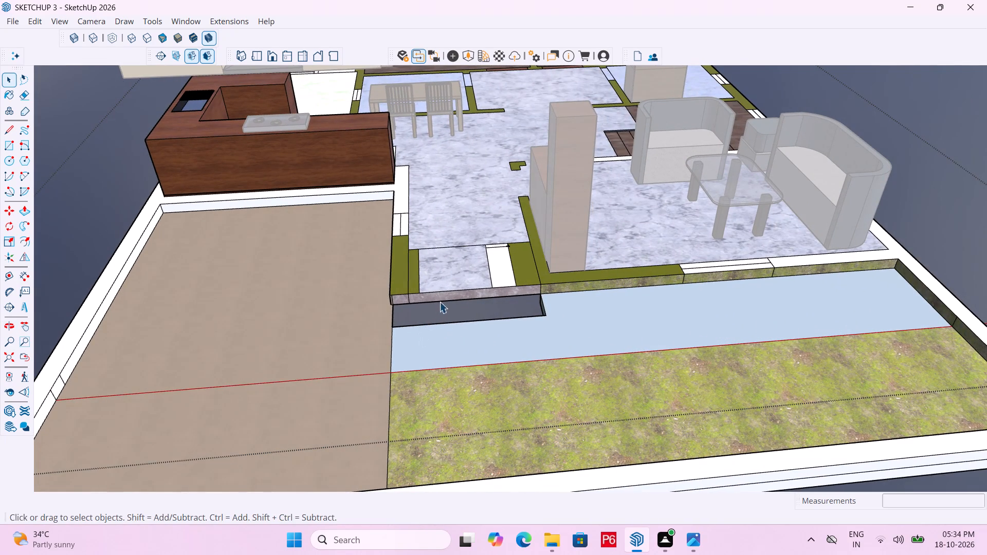
{"action": "scroll", "coordinate": [422, 292], "scroll_direction": "up", "scroll_amount": 6}
{"action": "middle_click_drag", "start_coordinate": [416, 292], "coordinate": [462, 293]}
{"action": "scroll", "coordinate": [465, 293], "scroll_direction": "up", "scroll_amount": 5}
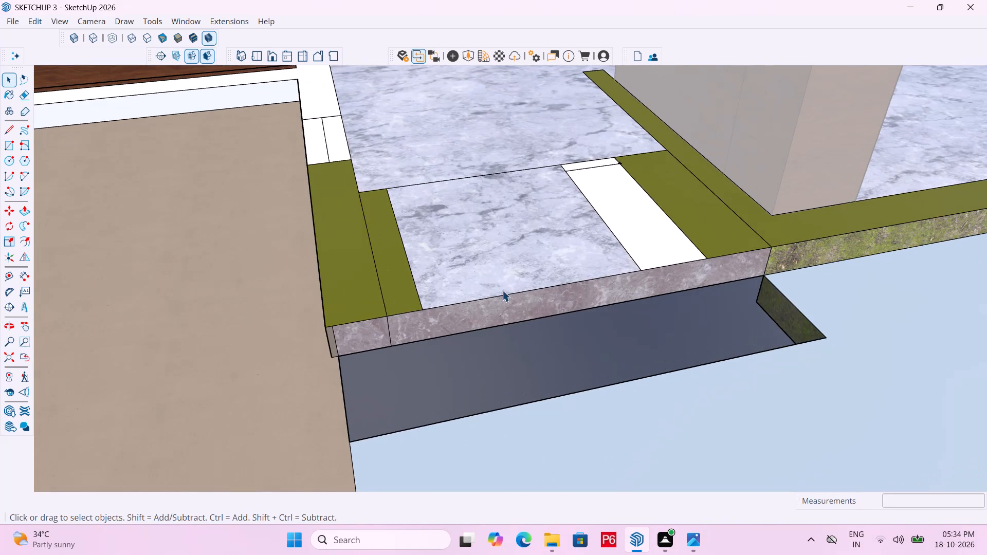
{"action": "left_click", "coordinate": [470, 253]}
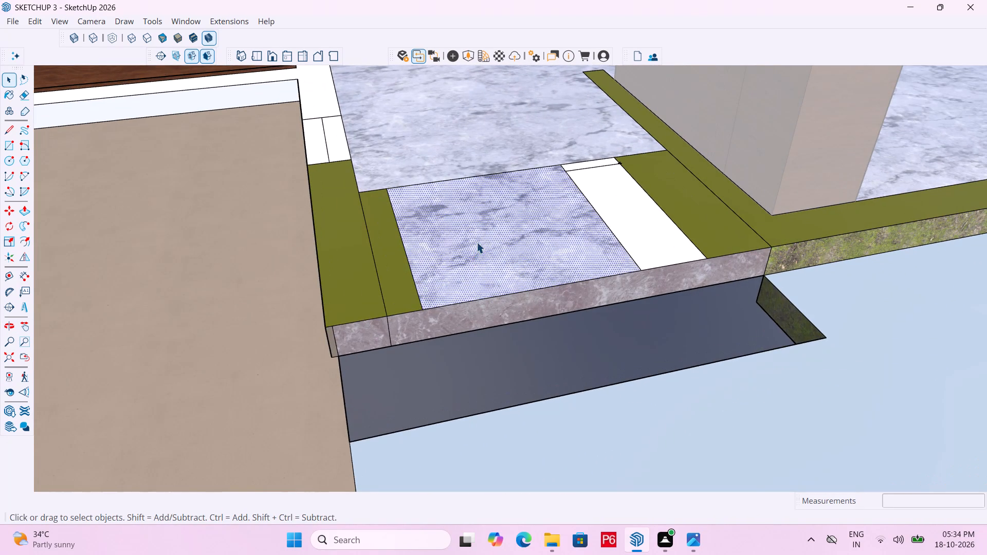
{"action": "triple_click", "coordinate": [595, 208]}
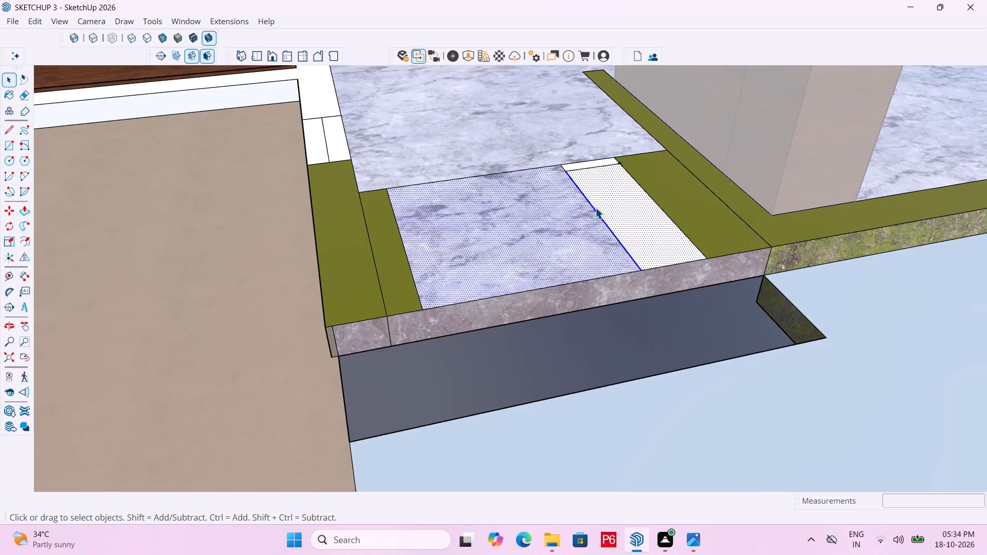
{"action": "double_click", "coordinate": [561, 201]}
{"action": "double_click", "coordinate": [533, 199]}
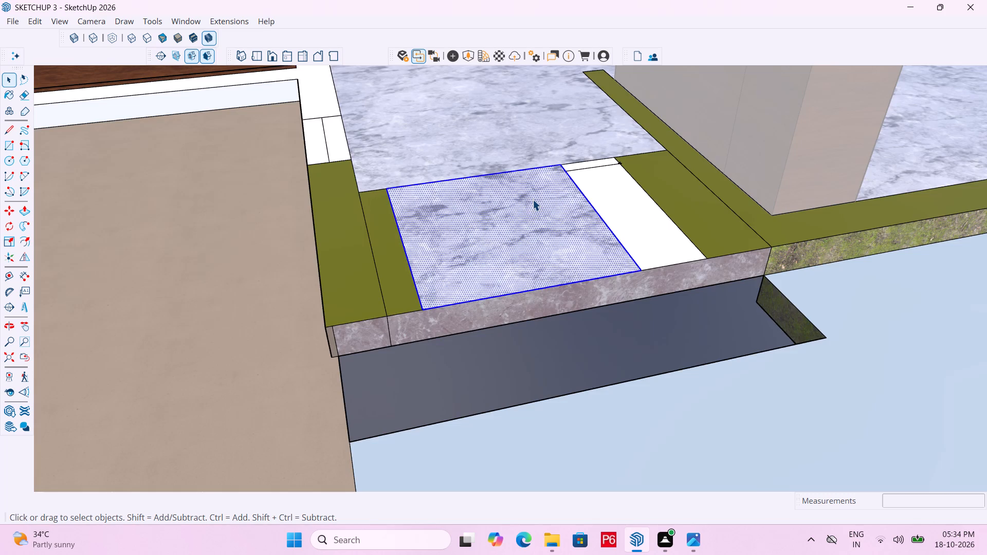
{"action": "key", "text": "e"}
{"action": "left_click_drag", "start_coordinate": [575, 194], "coordinate": [592, 192]}
{"action": "left_click_drag", "start_coordinate": [593, 165], "coordinate": [607, 170]}
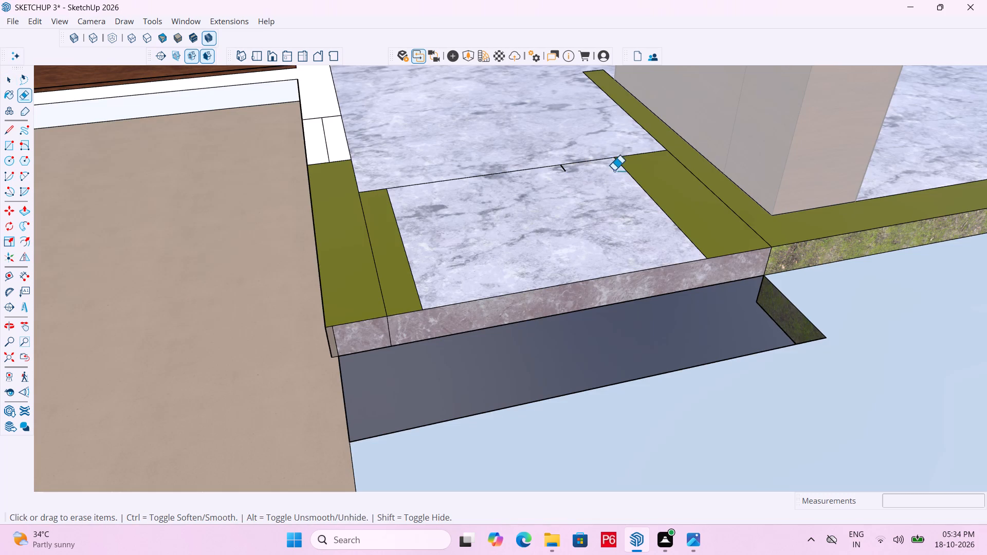
{"action": "left_click_drag", "start_coordinate": [635, 171], "coordinate": [629, 177]}
Erase the leftover short edge stubs and the edge of the driveway-side olive strip inside the porch floor rectangle.
{"action": "scroll", "coordinate": [619, 167], "scroll_direction": "up", "scroll_amount": 8}
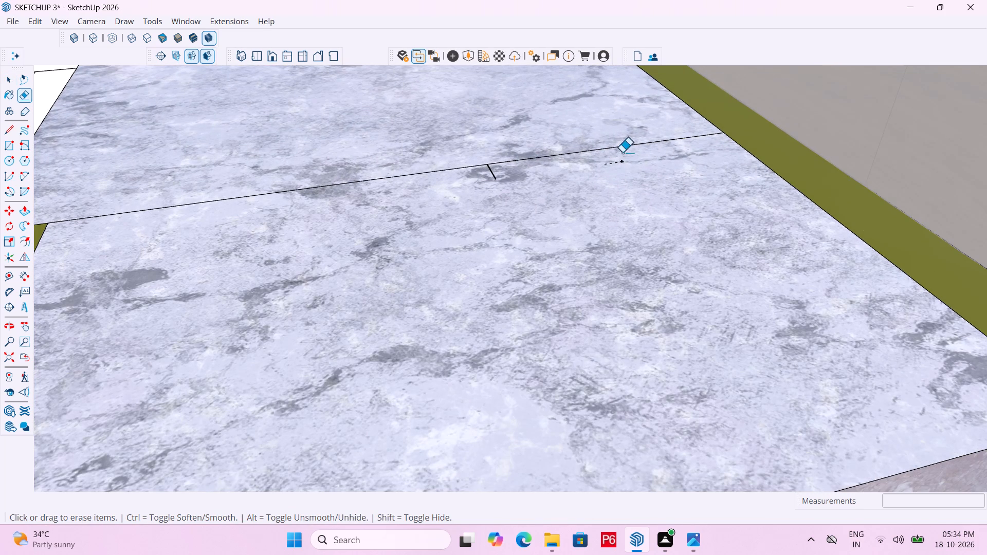
{"action": "left_click_drag", "start_coordinate": [622, 161], "coordinate": [611, 164]}
{"action": "left_click_drag", "start_coordinate": [610, 165], "coordinate": [614, 162]}
{"action": "left_click_drag", "start_coordinate": [486, 177], "coordinate": [508, 170]}
{"action": "left_click", "coordinate": [508, 170]}
{"action": "scroll", "coordinate": [585, 196], "scroll_direction": "down", "scroll_amount": 6}
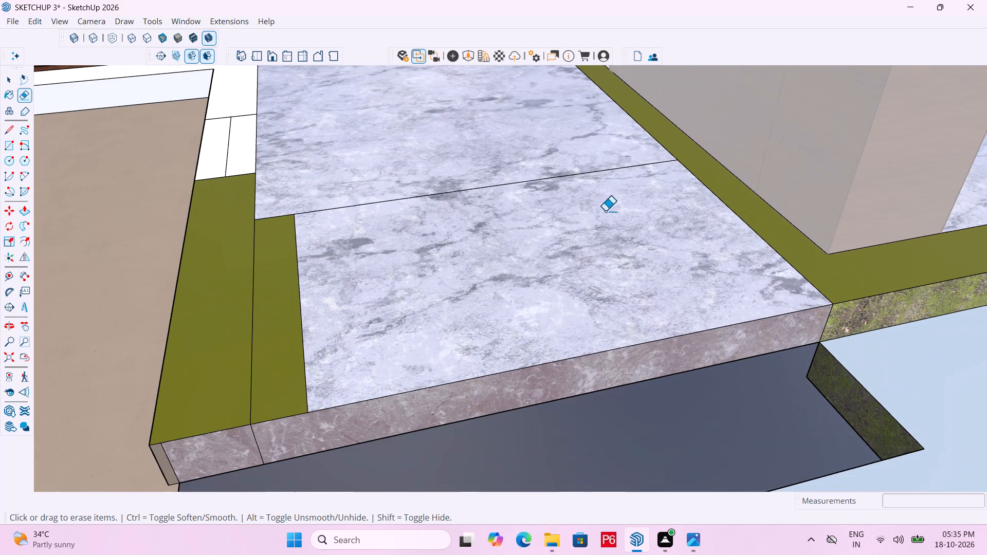
{"action": "left_click_drag", "start_coordinate": [282, 288], "coordinate": [322, 287]}
{"action": "scroll", "coordinate": [367, 288], "scroll_direction": "down", "scroll_amount": 6}
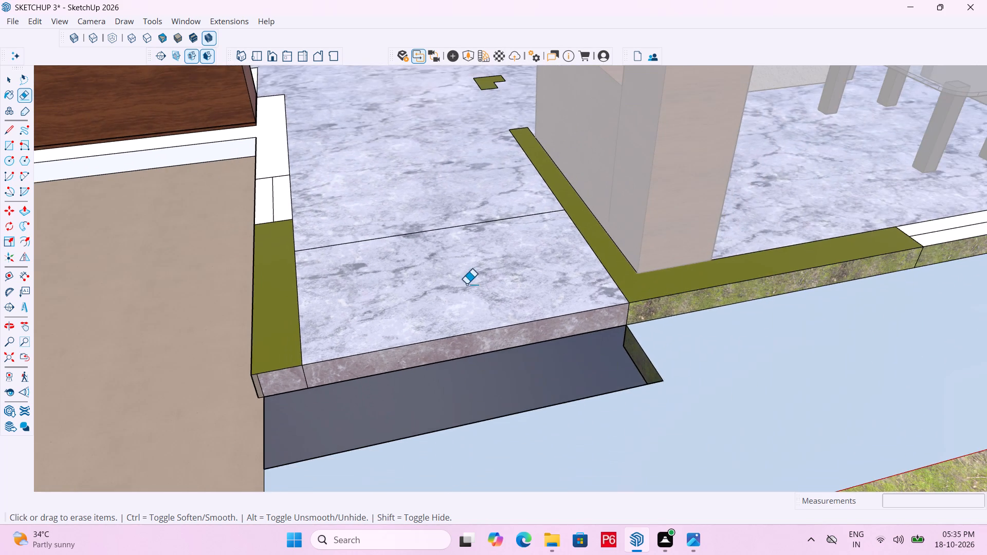
Sample Marble_06_1K from the porch's front riser, paint the porch floor with it, and save the model.
{"action": "middle_click_drag", "start_coordinate": [466, 284], "coordinate": [430, 295]}
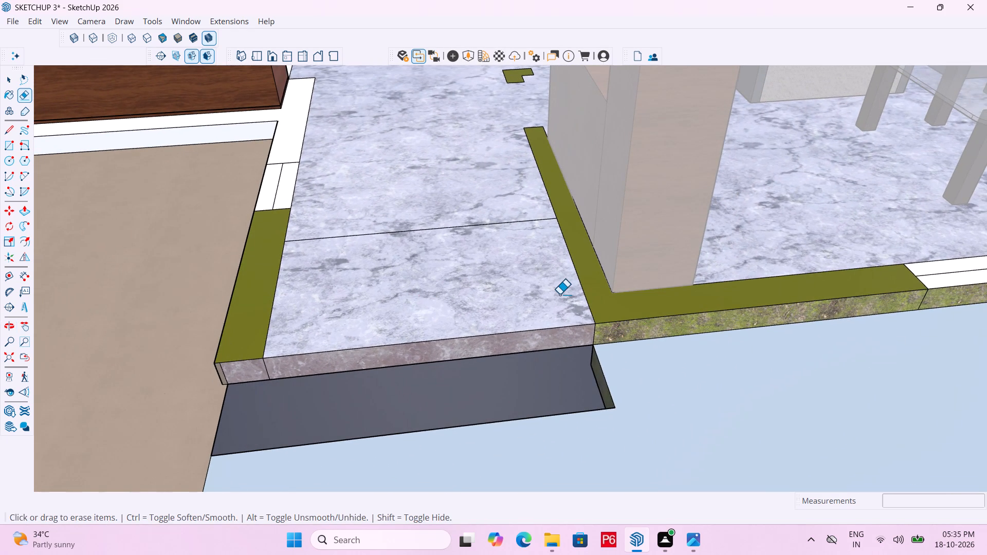
{"action": "key", "text": "b"}
{"action": "scroll", "coordinate": [803, 233], "scroll_direction": "down", "scroll_amount": 1}
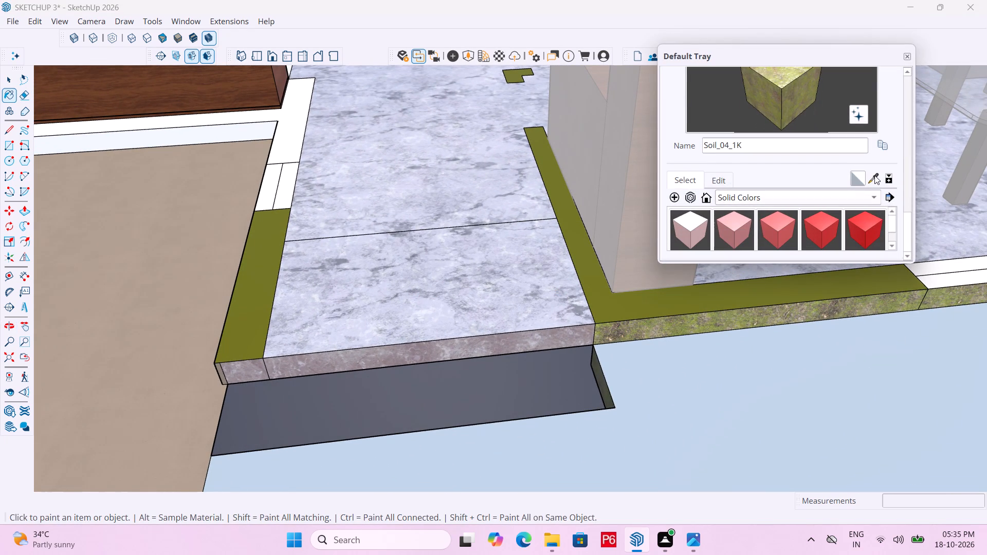
{"action": "left_click", "coordinate": [874, 175]}
{"action": "double_click", "coordinate": [562, 342]}
{"action": "left_click", "coordinate": [547, 303]}
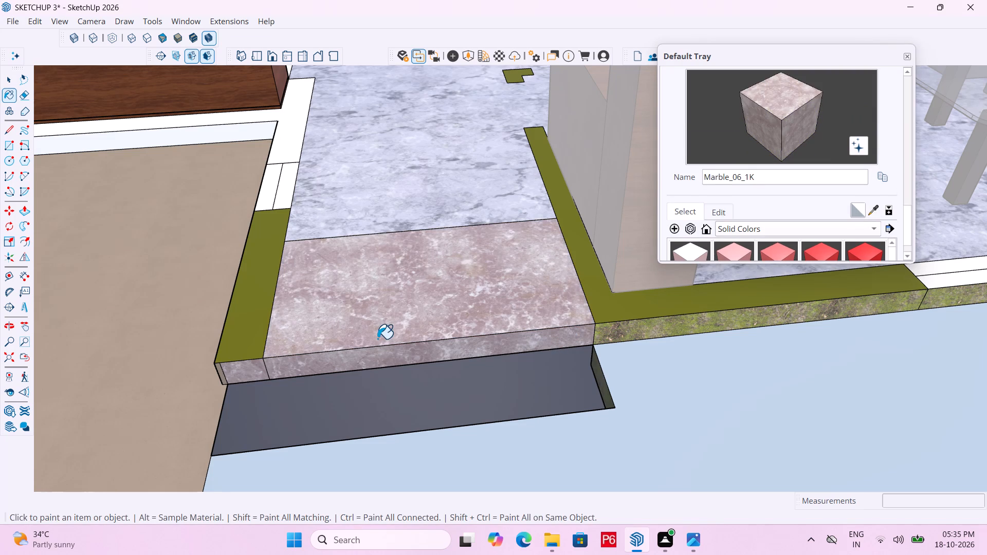
{"action": "middle_click_drag", "start_coordinate": [307, 356], "coordinate": [364, 342]}
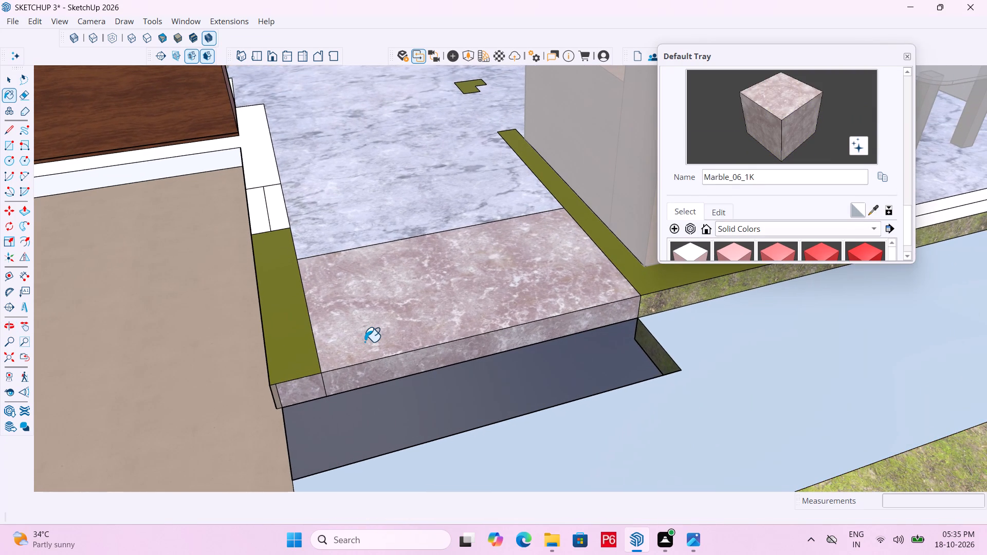
{"action": "key", "text": "Escape"}
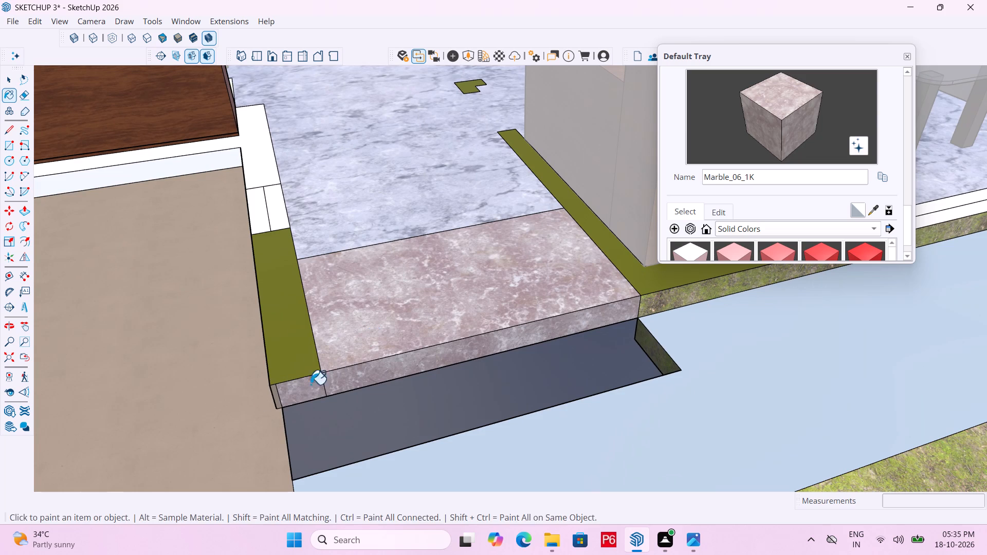
{"action": "key", "text": "ctrl+s"}
{"action": "key", "text": "ctrl+s"}
{"action": "key", "text": "ctrl+s"}
{"action": "key", "text": "ctrl+s"}
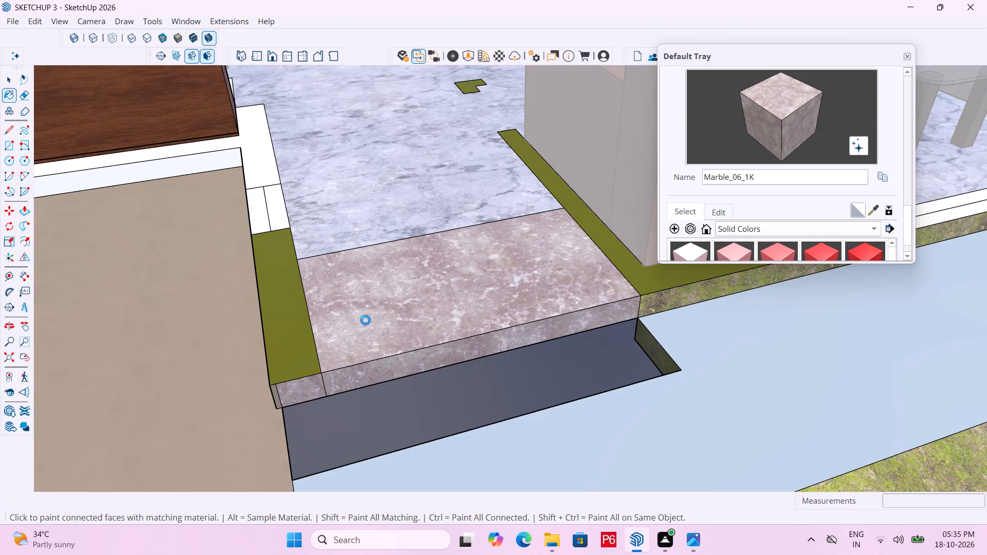
{"action": "scroll", "coordinate": [342, 241], "scroll_direction": "down", "scroll_amount": 12}
{"action": "key", "text": "space"}
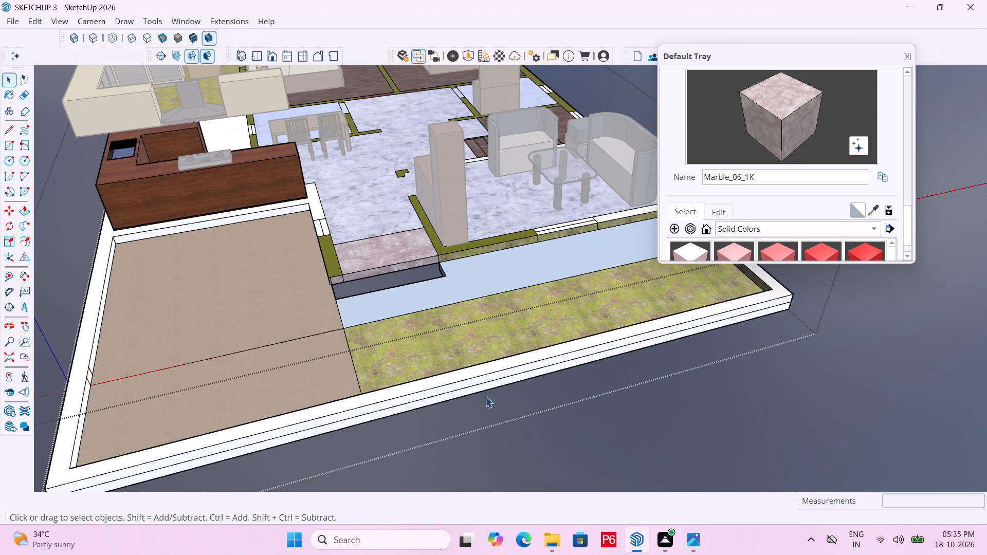
Undo the recent edits until the Marble_06_1K paint is removed from the porch floor.
{"action": "left_click", "coordinate": [612, 420]}
{"action": "middle_click_drag", "start_coordinate": [369, 259], "coordinate": [453, 291]}
{"action": "scroll", "coordinate": [453, 291], "scroll_direction": "up", "scroll_amount": 4}
{"action": "middle_click_drag", "start_coordinate": [442, 327], "coordinate": [438, 326]}
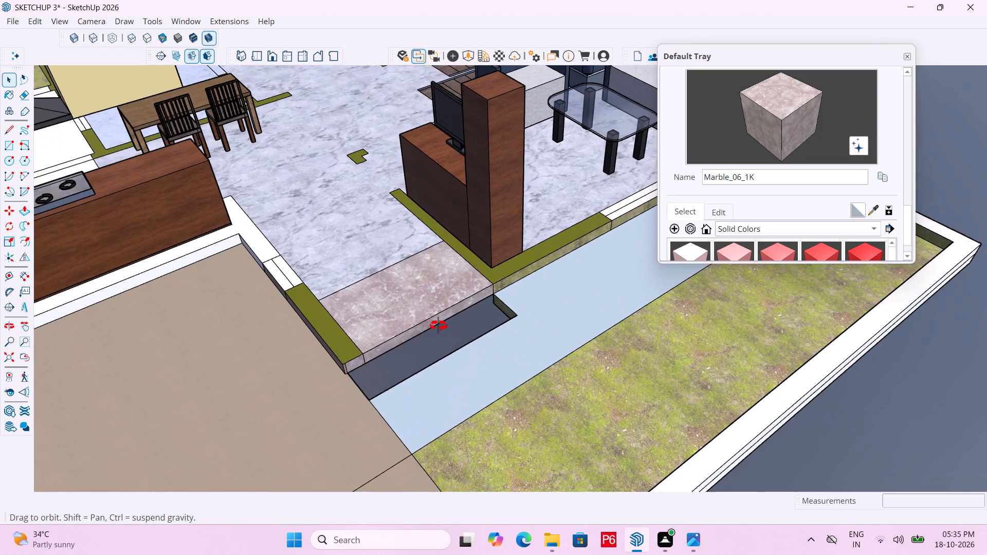
{"action": "middle_click_drag", "start_coordinate": [438, 326], "coordinate": [397, 271]}
{"action": "scroll", "coordinate": [391, 263], "scroll_direction": "up", "scroll_amount": 4}
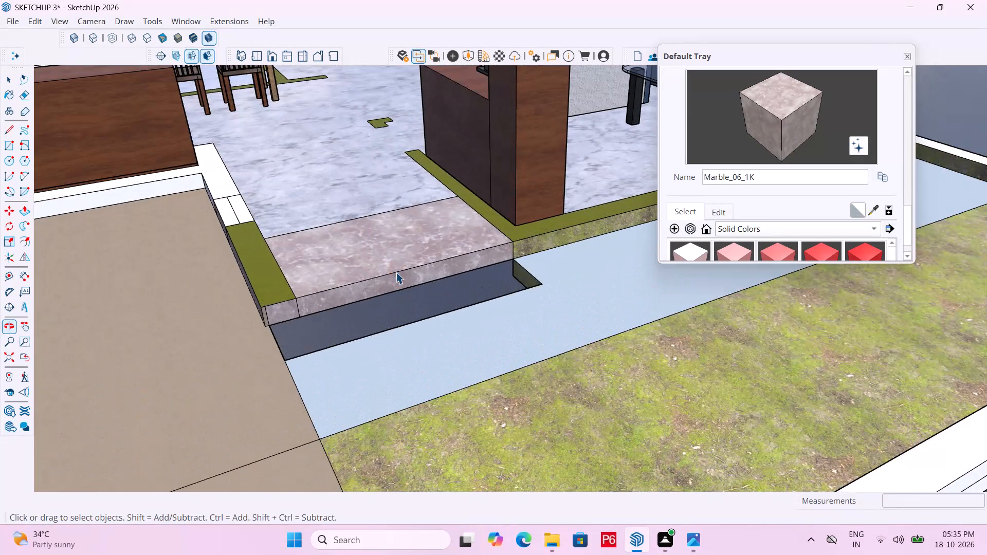
{"action": "left_click", "coordinate": [395, 273]}
{"action": "key", "text": "ctrl+z"}
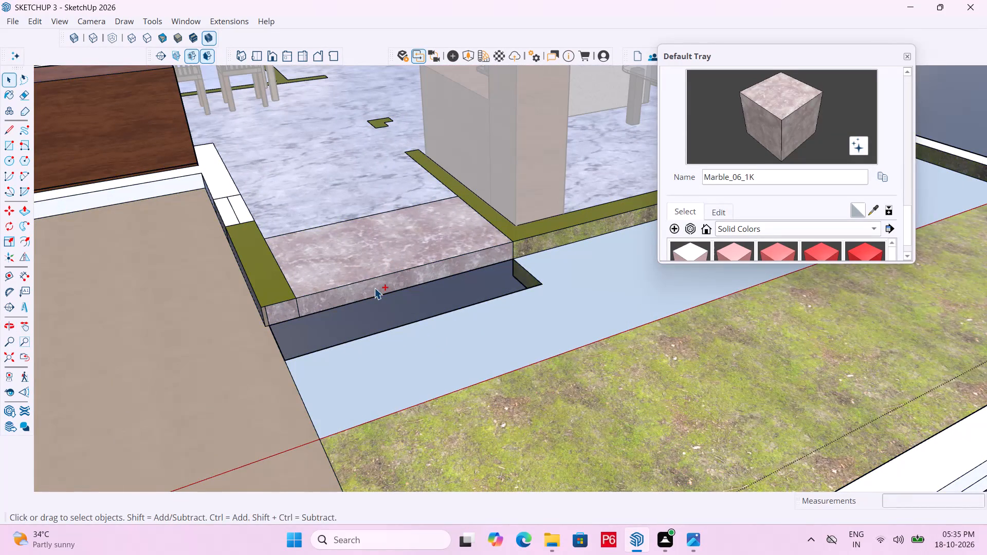
{"action": "key", "text": "ctrl+z"}
{"action": "key", "text": "ctrl+z"}
{"action": "key", "text": "ctrl+z"}
{"action": "key", "text": "ctrl+z"}
{"action": "key", "text": "ctrl+z"}
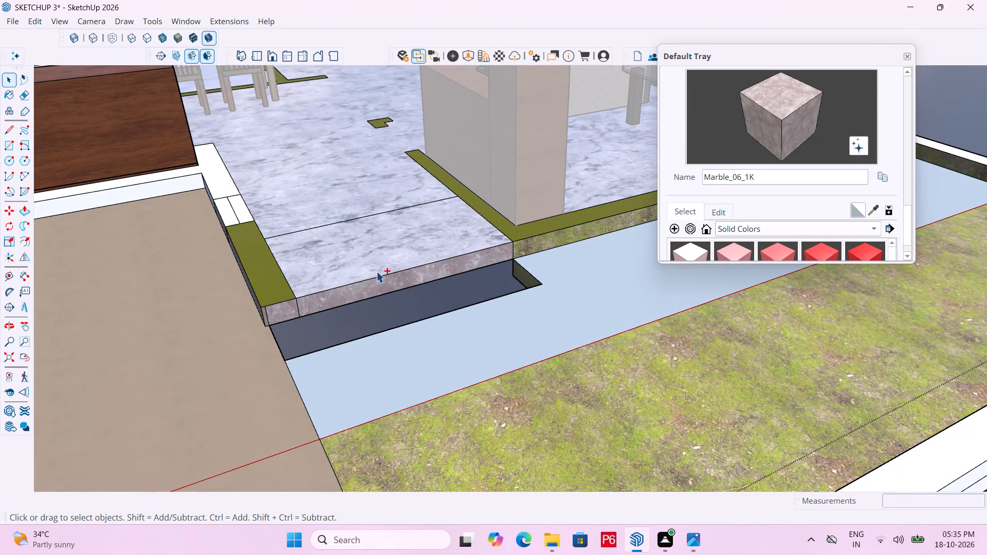
Draw a rectangle over the porch floor, from its inner driveway-side corner to the opposite corner on the front edge.
{"action": "left_click", "coordinate": [393, 250]}
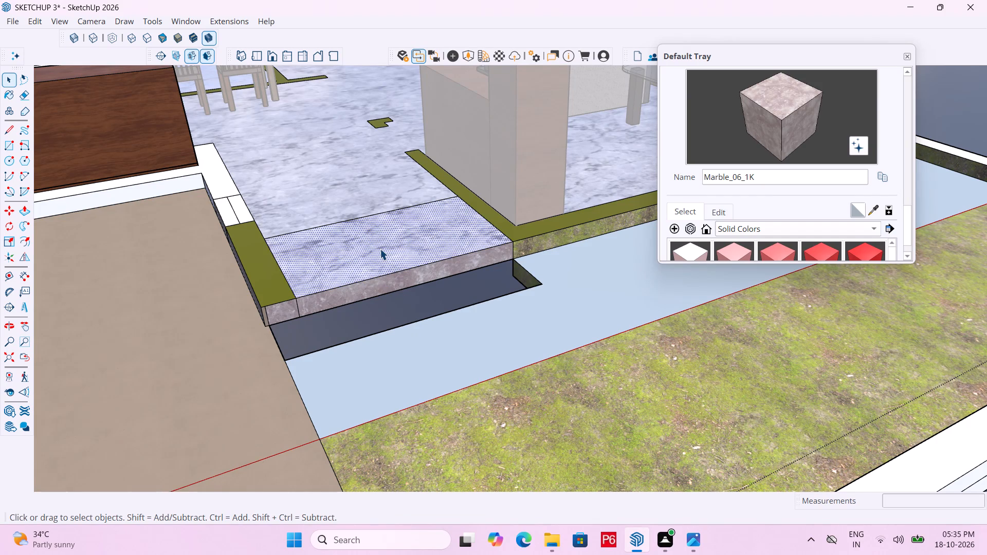
{"action": "scroll", "coordinate": [438, 226], "scroll_direction": "down", "scroll_amount": 6}
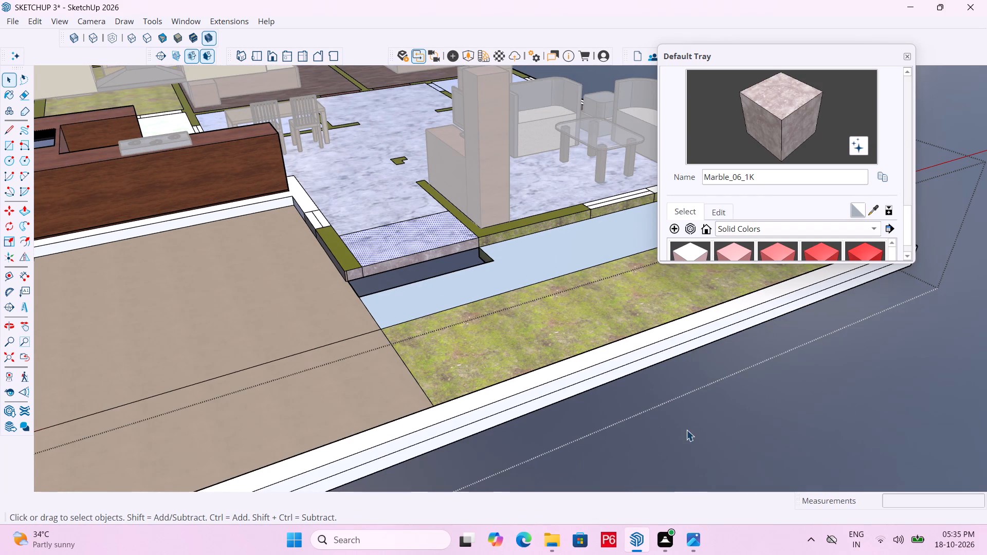
{"action": "left_click", "coordinate": [687, 416]}
{"action": "scroll", "coordinate": [375, 224], "scroll_direction": "up", "scroll_amount": 6}
{"action": "scroll", "coordinate": [619, 326], "scroll_direction": "down", "scroll_amount": 7}
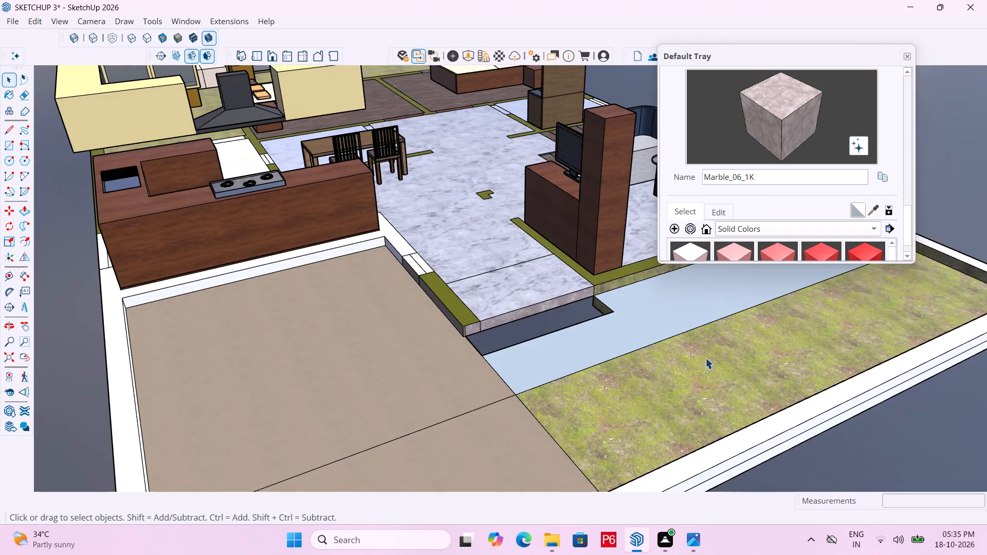
{"action": "middle_click_drag", "start_coordinate": [561, 375], "coordinate": [472, 402]}
{"action": "scroll", "coordinate": [561, 375], "scroll_direction": "down", "scroll_amount": 1}
{"action": "scroll", "coordinate": [527, 283], "scroll_direction": "up", "scroll_amount": 5}
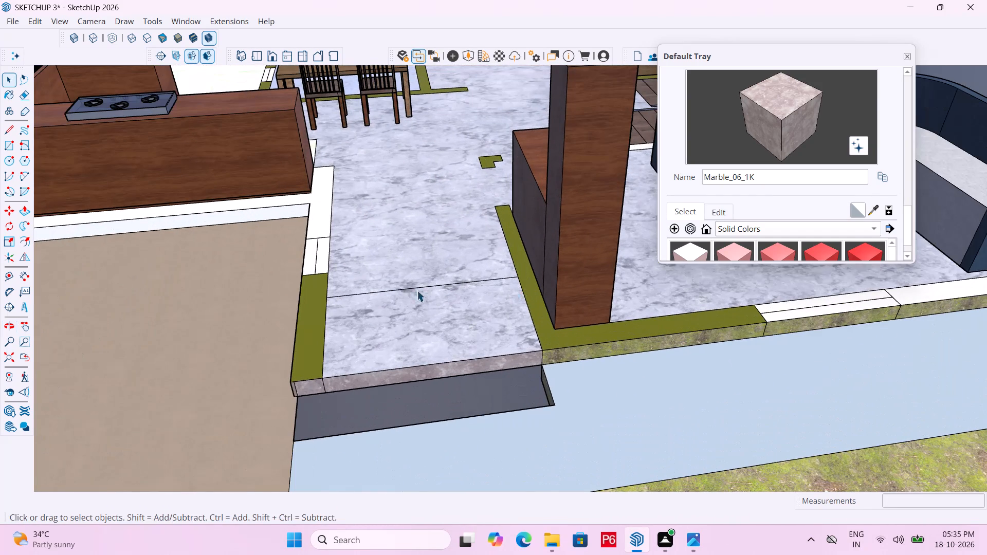
{"action": "key", "text": "r"}
{"action": "middle_click_drag", "start_coordinate": [391, 310], "coordinate": [299, 291]}
{"action": "scroll", "coordinate": [299, 291], "scroll_direction": "up", "scroll_amount": 2}
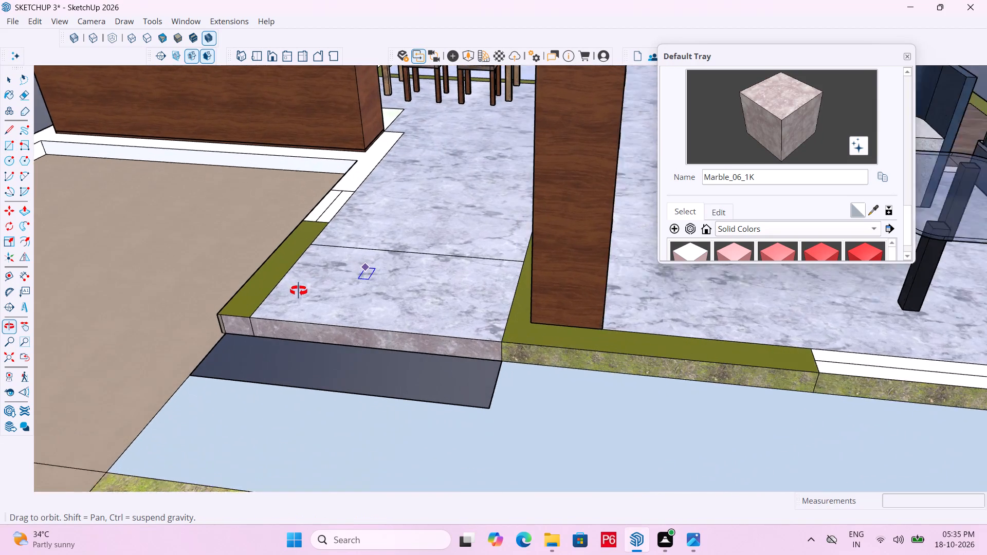
{"action": "scroll", "coordinate": [299, 291], "scroll_direction": "up", "scroll_amount": 1}
{"action": "middle_click_drag", "start_coordinate": [299, 291], "coordinate": [303, 285]}
{"action": "double_click", "coordinate": [312, 237]}
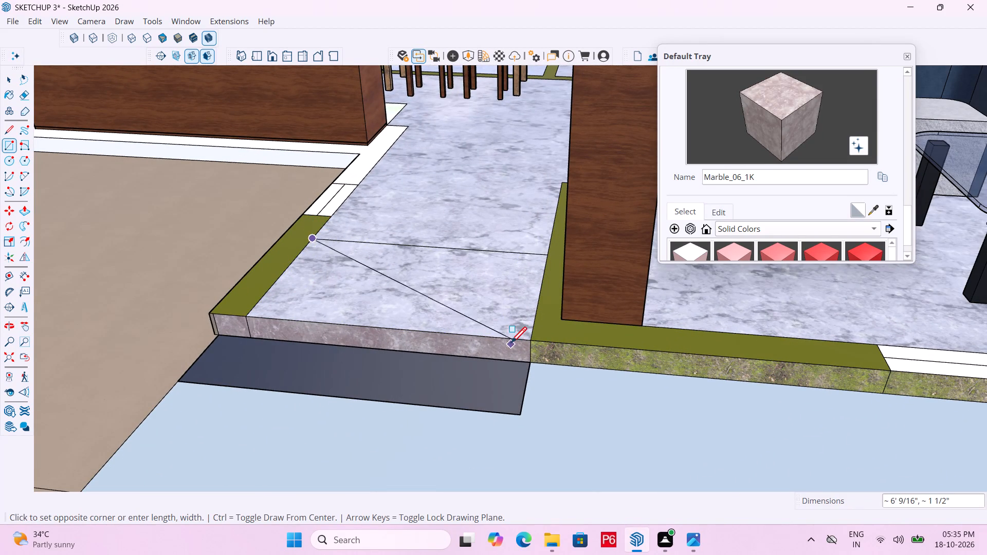
{"action": "left_click", "coordinate": [529, 340]}
{"action": "key", "text": "space"}
Select the new porch floor rectangle with its edges and make it a group.
{"action": "double_click", "coordinate": [445, 278]}
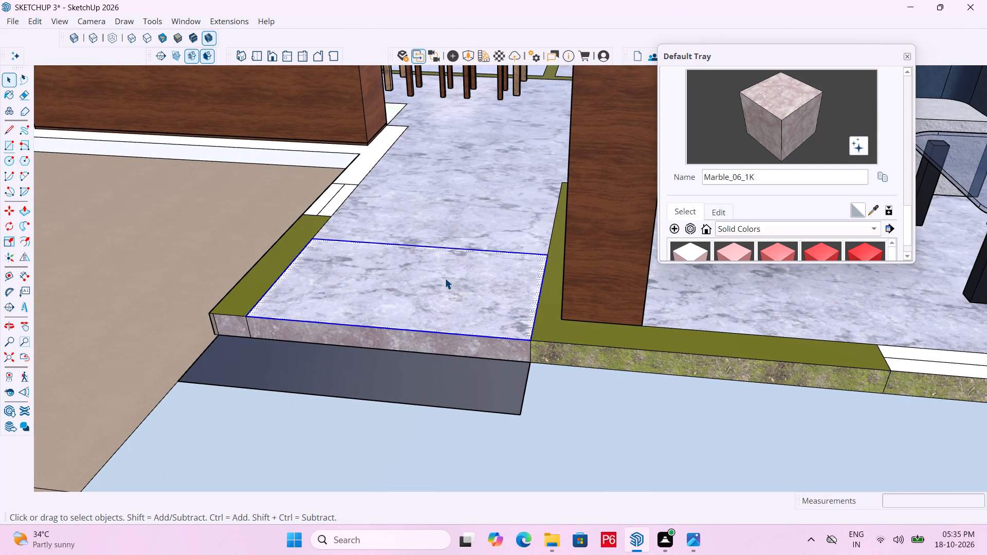
{"action": "left_click", "coordinate": [431, 274]}
{"action": "triple_click", "coordinate": [385, 275]}
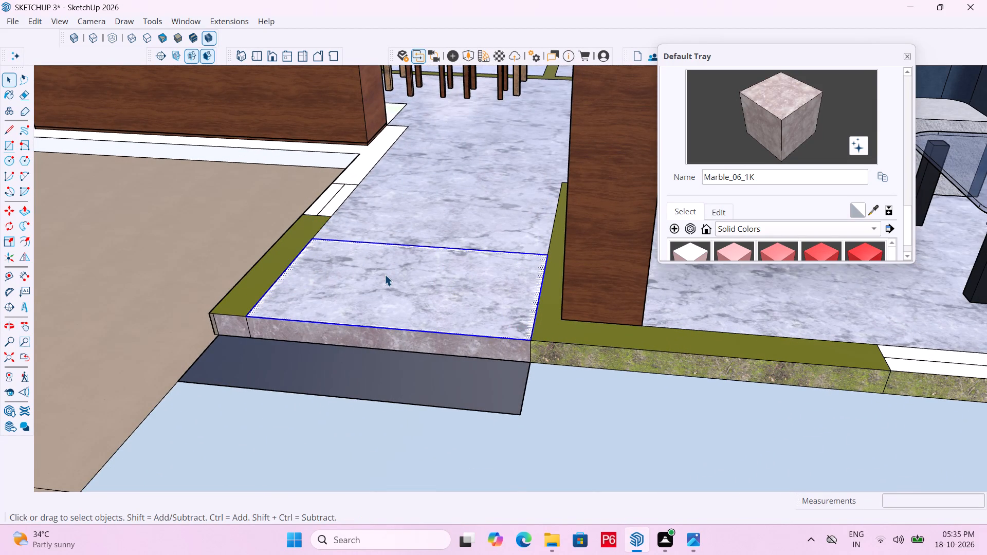
{"action": "right_click", "coordinate": [385, 274]}
{"action": "left_click", "coordinate": [441, 399]}
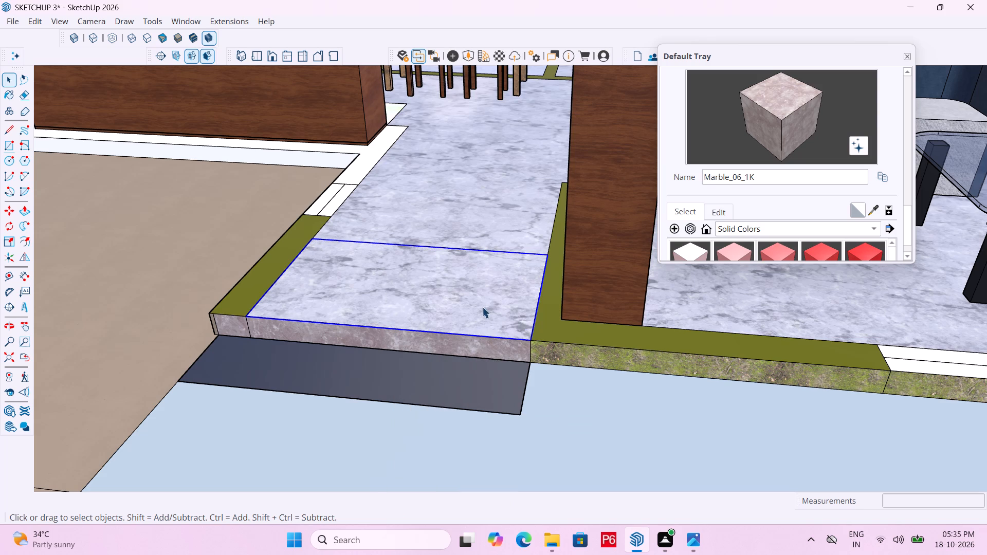
Open the porch floor group, sample Marble_06_1K from the front riser, paint the group's face with it, and close the group.
{"action": "middle_click_drag", "start_coordinate": [454, 314], "coordinate": [495, 323]}
{"action": "double_click", "coordinate": [423, 295]}
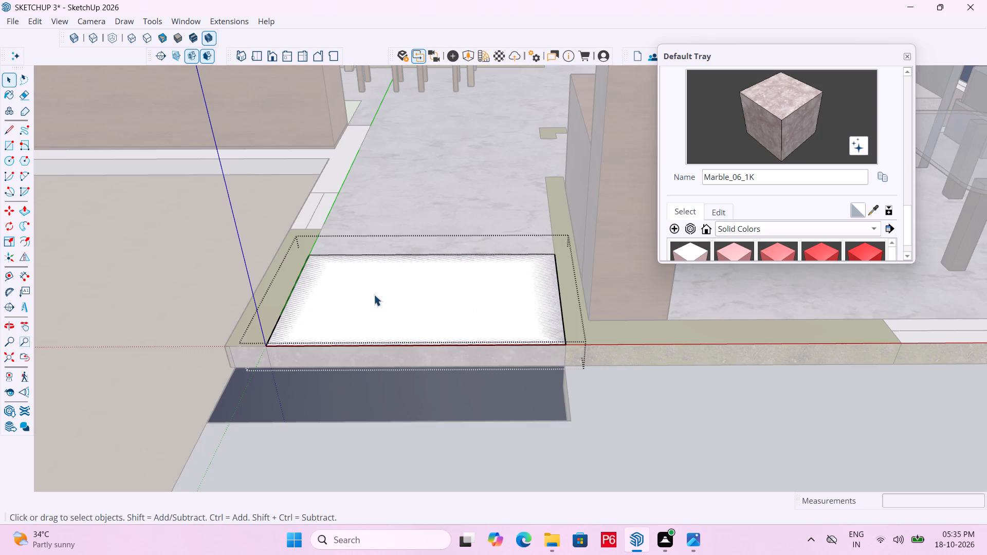
{"action": "left_click", "coordinate": [874, 209]}
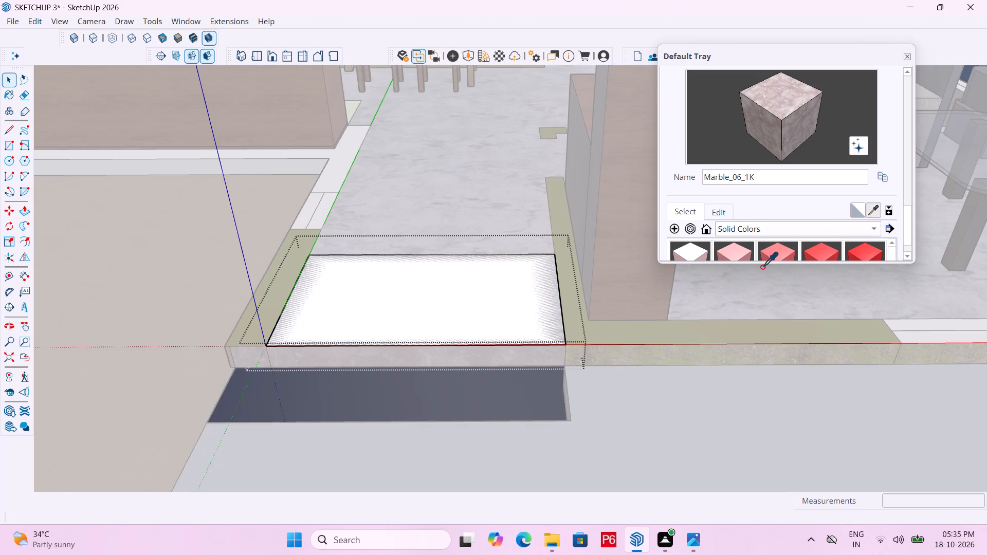
{"action": "left_click_drag", "start_coordinate": [531, 356], "coordinate": [532, 350]}
{"action": "left_click", "coordinate": [532, 319]}
{"action": "scroll", "coordinate": [406, 307], "scroll_direction": "down", "scroll_amount": 5}
{"action": "middle_click_drag", "start_coordinate": [356, 334], "coordinate": [503, 337]}
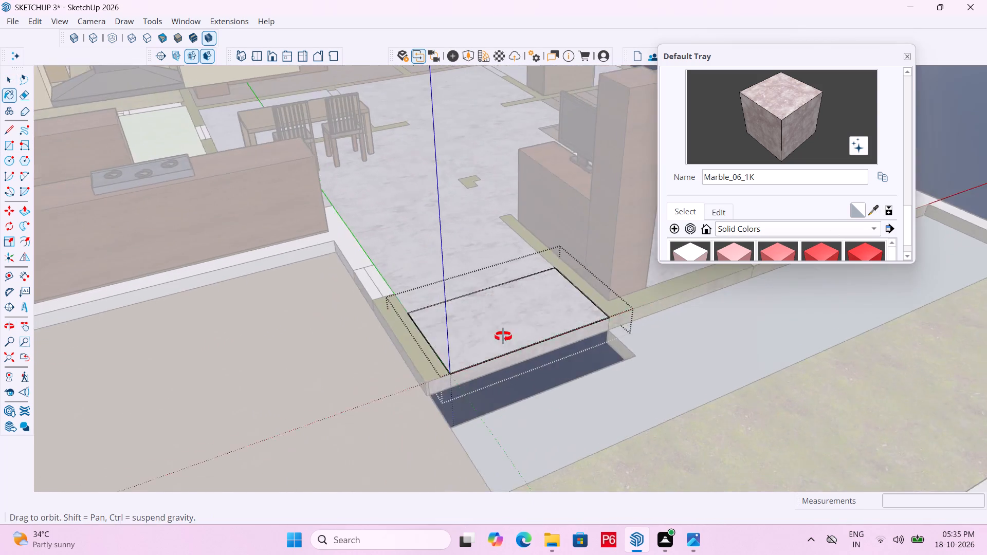
{"action": "middle_click_drag", "start_coordinate": [503, 337], "coordinate": [508, 332]}
{"action": "key", "text": "space"}
{"action": "scroll", "coordinate": [373, 280], "scroll_direction": "down", "scroll_amount": 4}
{"action": "left_click", "coordinate": [854, 423]}
Reopen the porch floor group, Push/Pull its face slightly upward into a thin slab, and close the group.
{"action": "scroll", "coordinate": [475, 281], "scroll_direction": "up", "scroll_amount": 3}
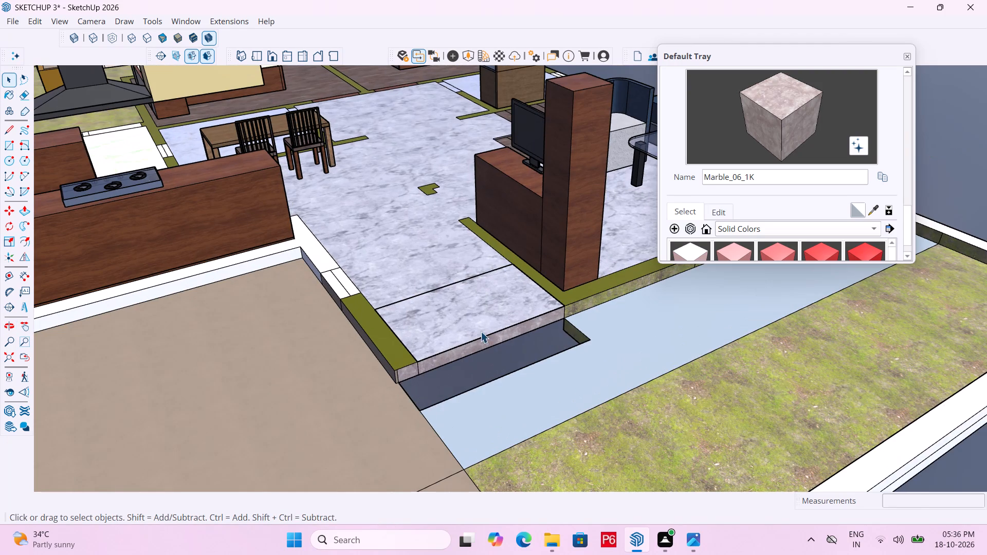
{"action": "left_click", "coordinate": [479, 321]}
{"action": "double_click", "coordinate": [483, 302]}
{"action": "left_click", "coordinate": [449, 304]}
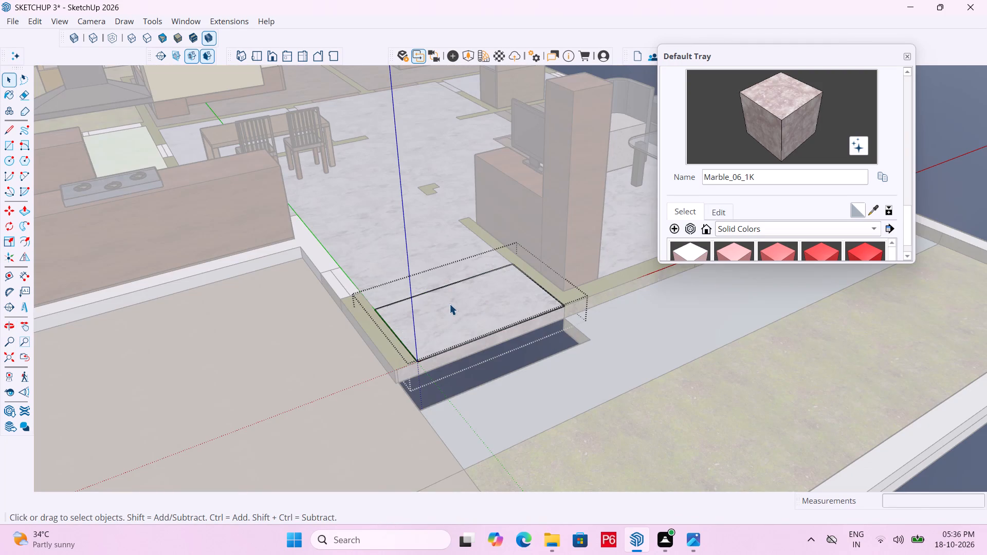
{"action": "key", "text": "p"}
{"action": "left_click", "coordinate": [449, 308]}
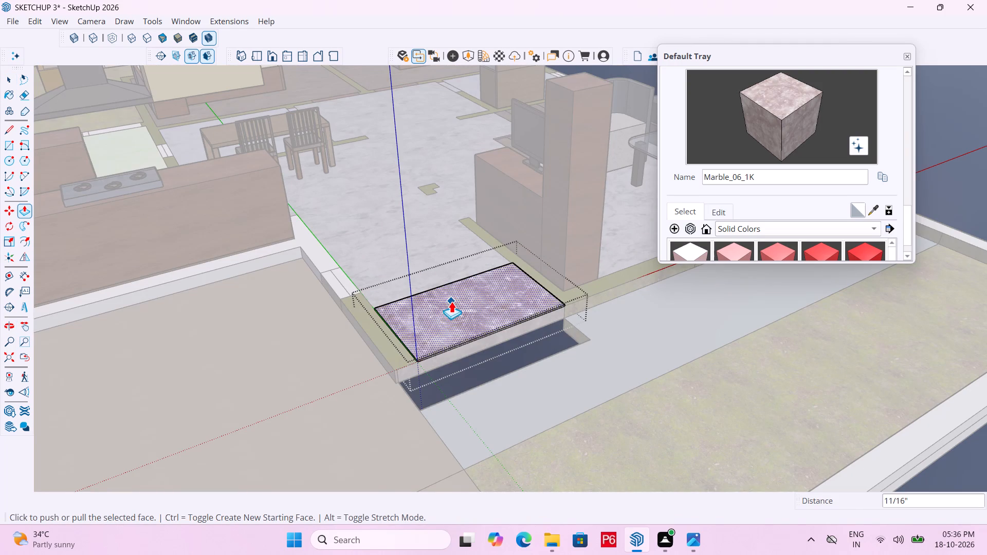
{"action": "left_click", "coordinate": [387, 343]}
{"action": "middle_click_drag", "start_coordinate": [449, 357], "coordinate": [446, 344]}
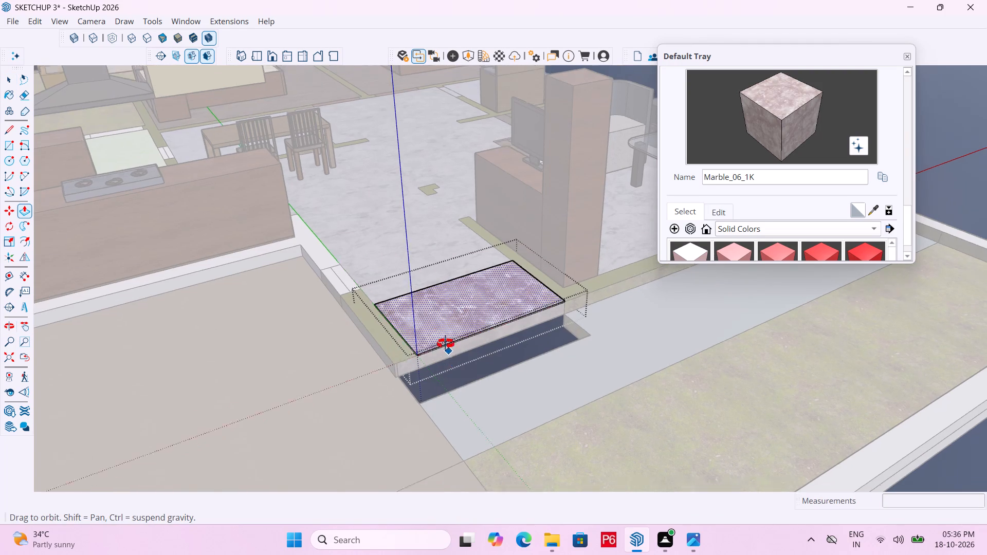
{"action": "middle_click_drag", "start_coordinate": [446, 344], "coordinate": [423, 299]}
{"action": "scroll", "coordinate": [423, 299], "scroll_direction": "up", "scroll_amount": 3}
{"action": "scroll", "coordinate": [429, 314], "scroll_direction": "down", "scroll_amount": 4}
{"action": "key", "text": "space"}
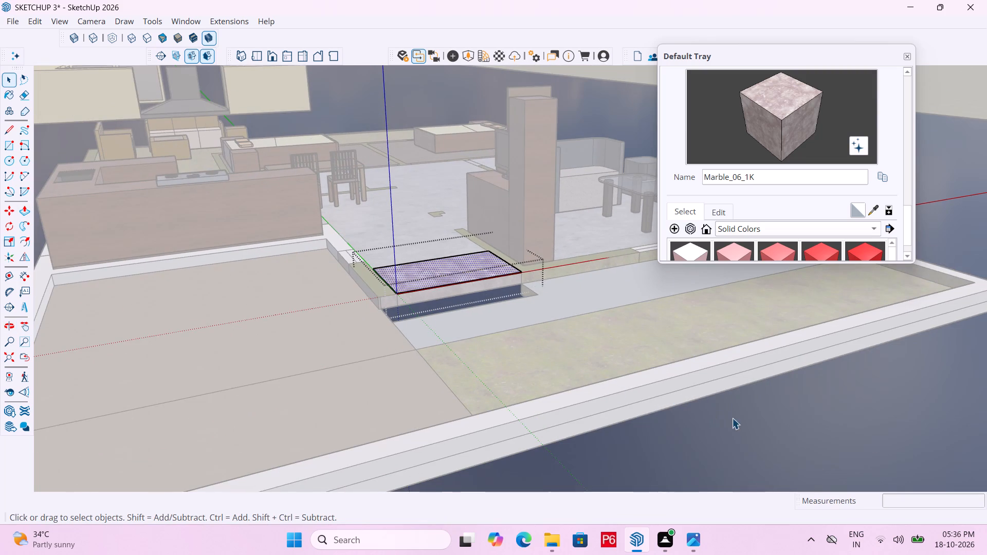
{"action": "left_click", "coordinate": [732, 418]}
Check the raised marble slab on the porch floor and save the model.
{"action": "middle_click_drag", "start_coordinate": [442, 293], "coordinate": [508, 301]}
{"action": "scroll", "coordinate": [508, 301], "scroll_direction": "up", "scroll_amount": 8}
{"action": "middle_click_drag", "start_coordinate": [486, 316], "coordinate": [457, 341]}
{"action": "scroll", "coordinate": [457, 341], "scroll_direction": "up", "scroll_amount": 4}
{"action": "scroll", "coordinate": [373, 329], "scroll_direction": "down", "scroll_amount": 2}
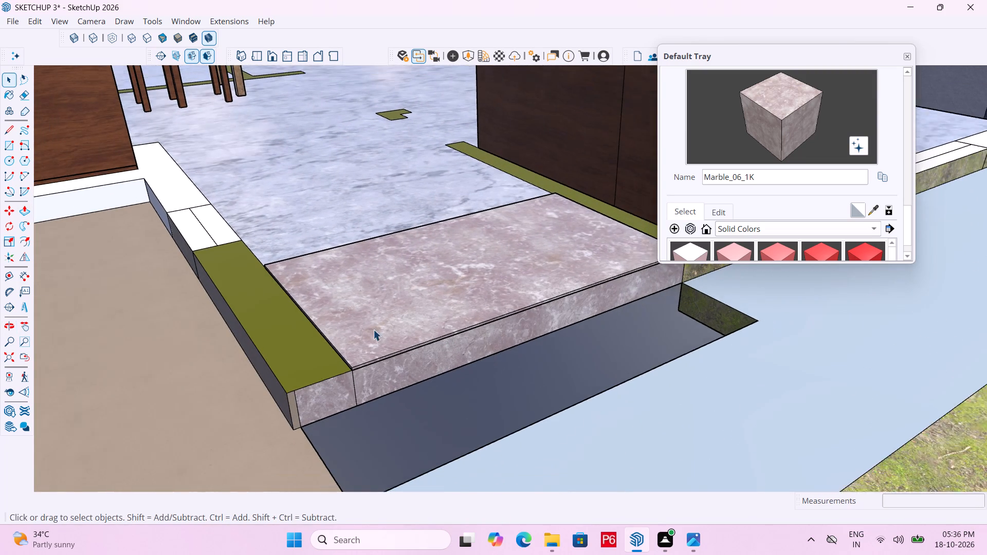
{"action": "scroll", "coordinate": [373, 329], "scroll_direction": "down", "scroll_amount": 3}
{"action": "middle_click_drag", "start_coordinate": [394, 355], "coordinate": [396, 363]}
{"action": "left_click", "coordinate": [399, 344]}
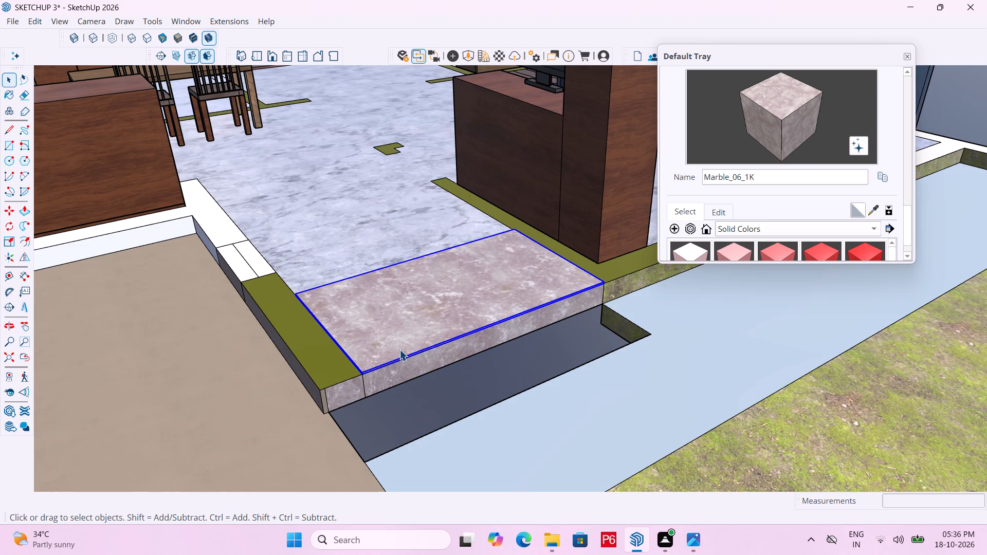
{"action": "key", "text": "Escape"}
{"action": "key", "text": "ctrl+s"}
Draw a rectangle about 1' 5" by 6' 2" over the dark recess in front of the porch riser and make it a group.
{"action": "middle_click_drag", "start_coordinate": [614, 366], "coordinate": [629, 385]}
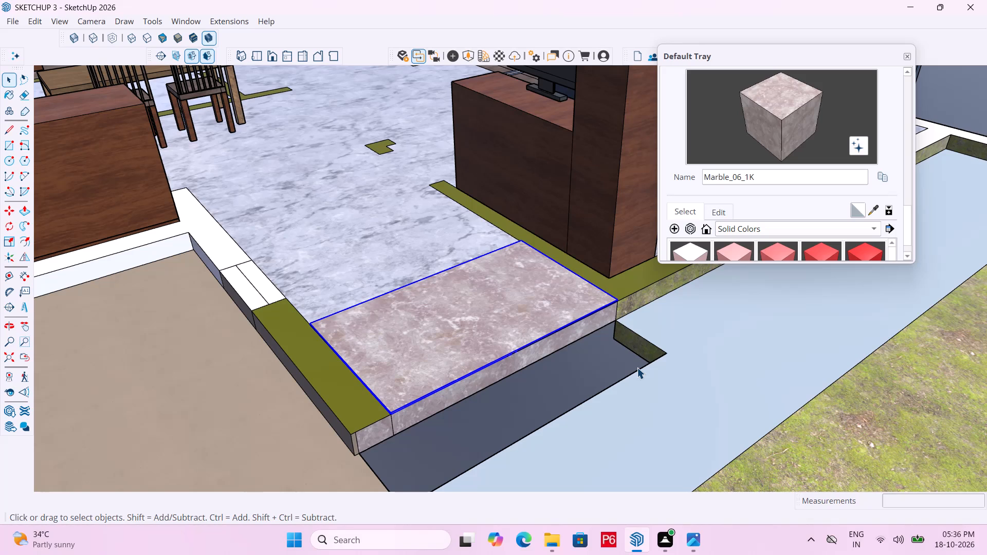
{"action": "key", "text": "r"}
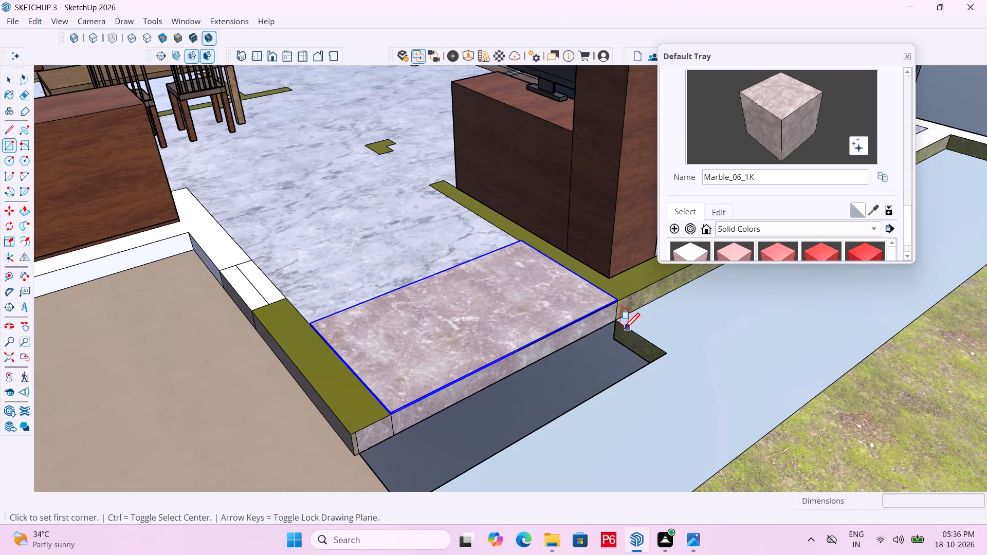
{"action": "left_click", "coordinate": [618, 325]}
{"action": "scroll", "coordinate": [419, 392], "scroll_direction": "down", "scroll_amount": 4}
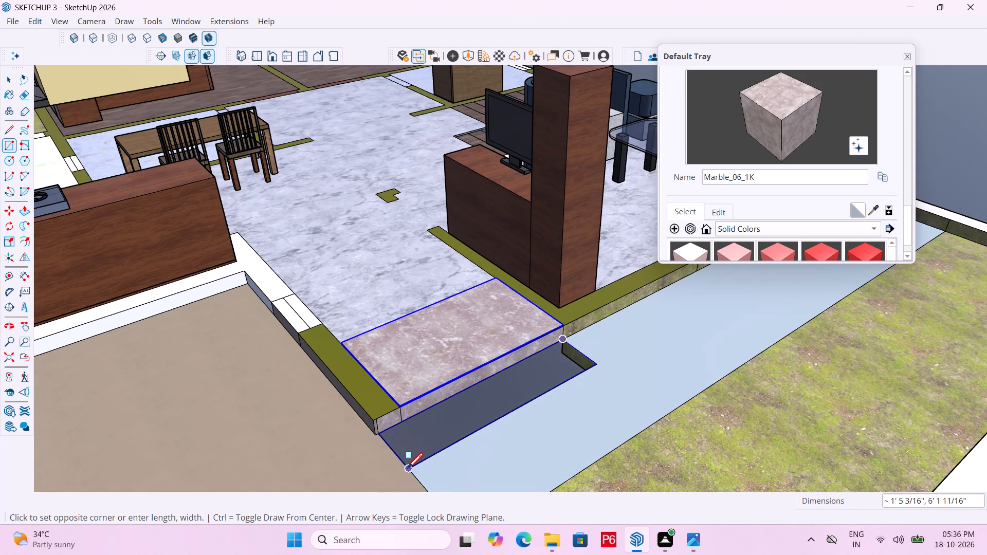
{"action": "left_click", "coordinate": [409, 470]}
{"action": "key", "text": "space"}
{"action": "triple_click", "coordinate": [474, 412]}
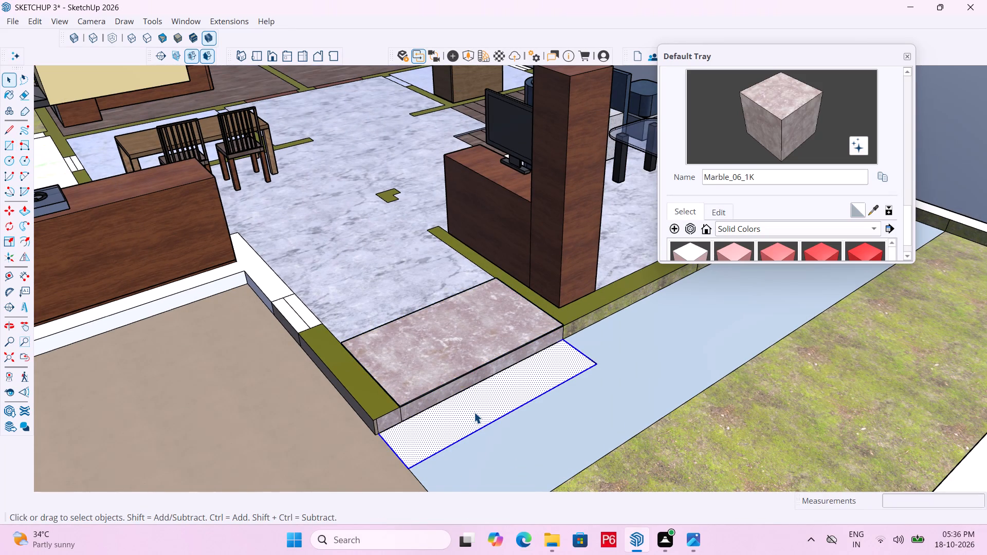
{"action": "right_click", "coordinate": [478, 406]}
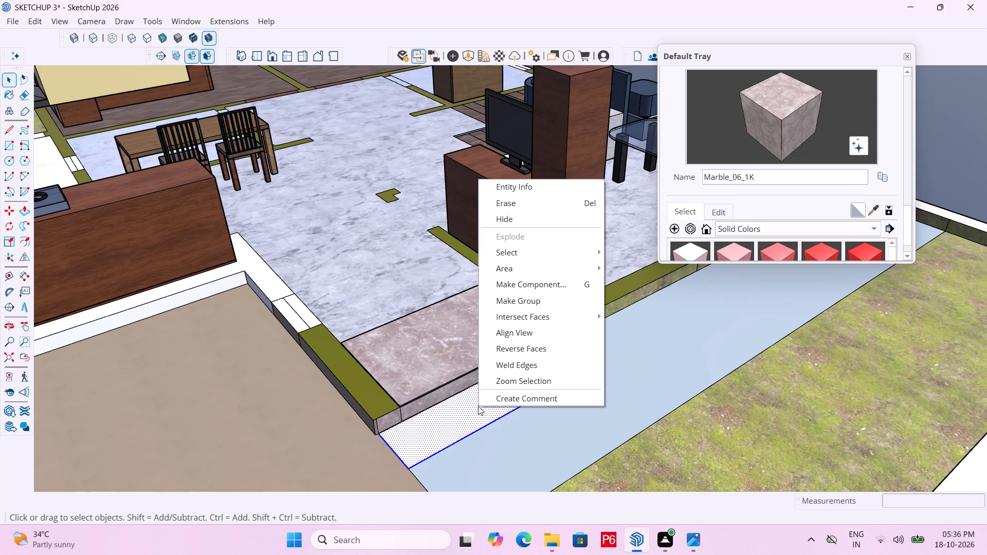
{"action": "left_click", "coordinate": [546, 303]}
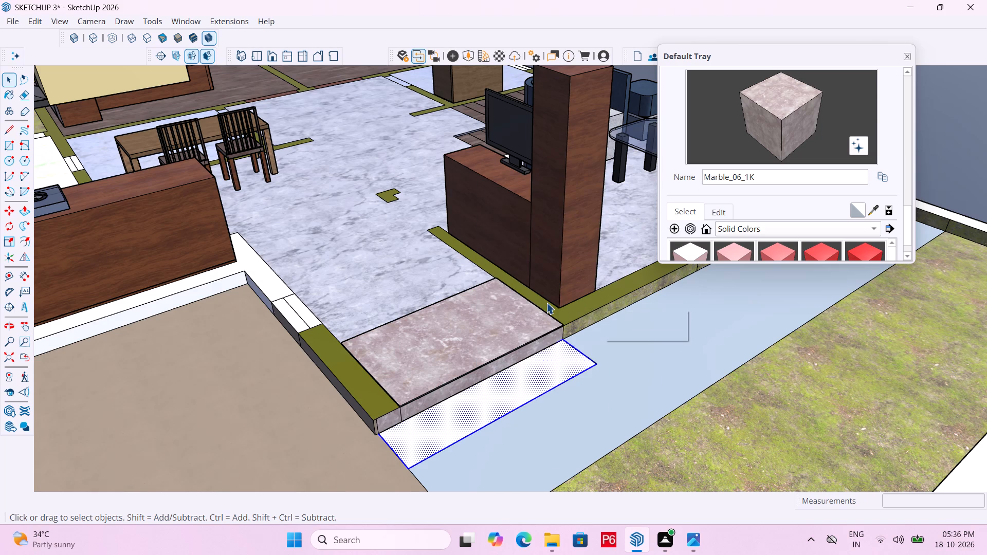
Open the new step group, paint its face with Marble_06_1K sampled from the porch floor, close the group, and save the model.
{"action": "left_click", "coordinate": [550, 375]}
{"action": "double_click", "coordinate": [543, 372]}
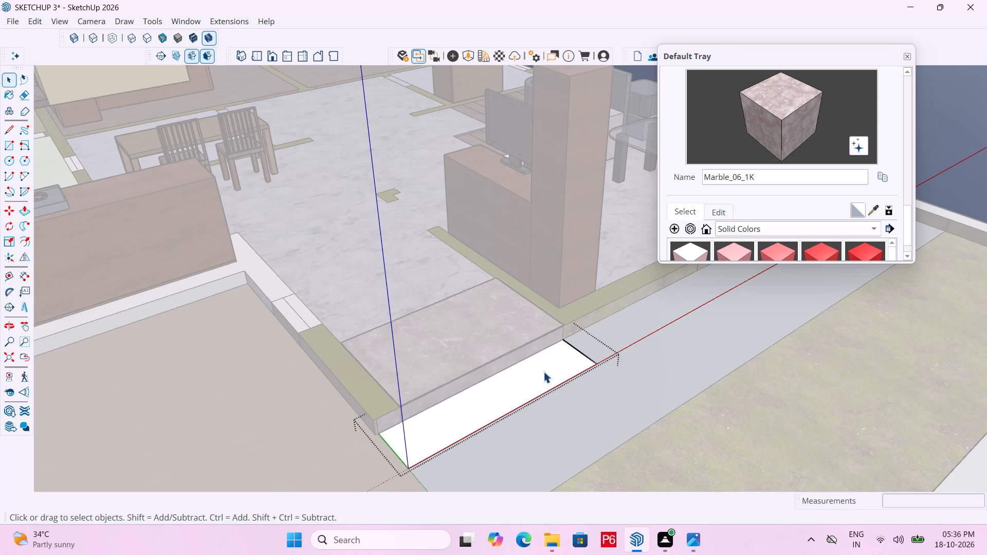
{"action": "left_click", "coordinate": [872, 207]}
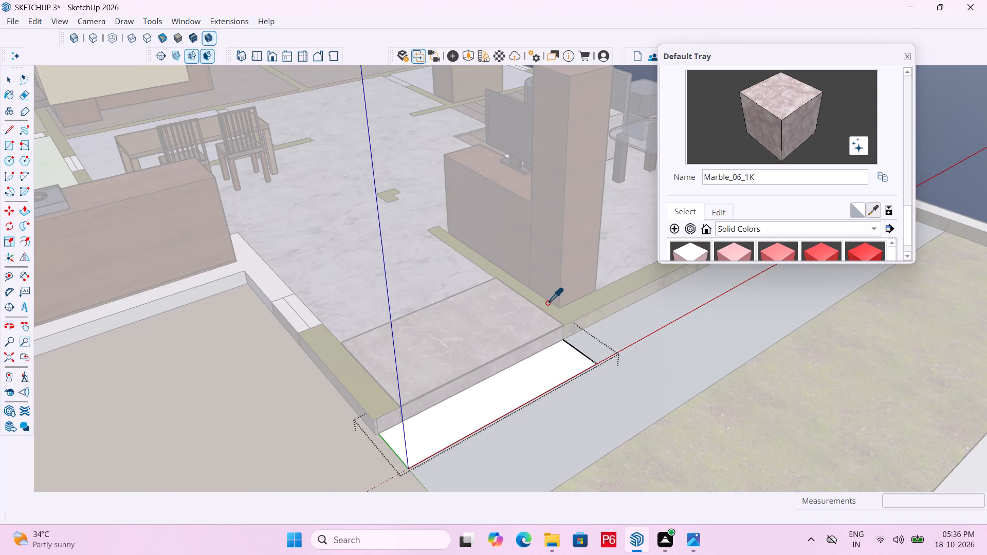
{"action": "left_click", "coordinate": [513, 323]}
{"action": "left_click", "coordinate": [524, 373]}
{"action": "scroll", "coordinate": [404, 361], "scroll_direction": "down", "scroll_amount": 5}
{"action": "key", "text": "space"}
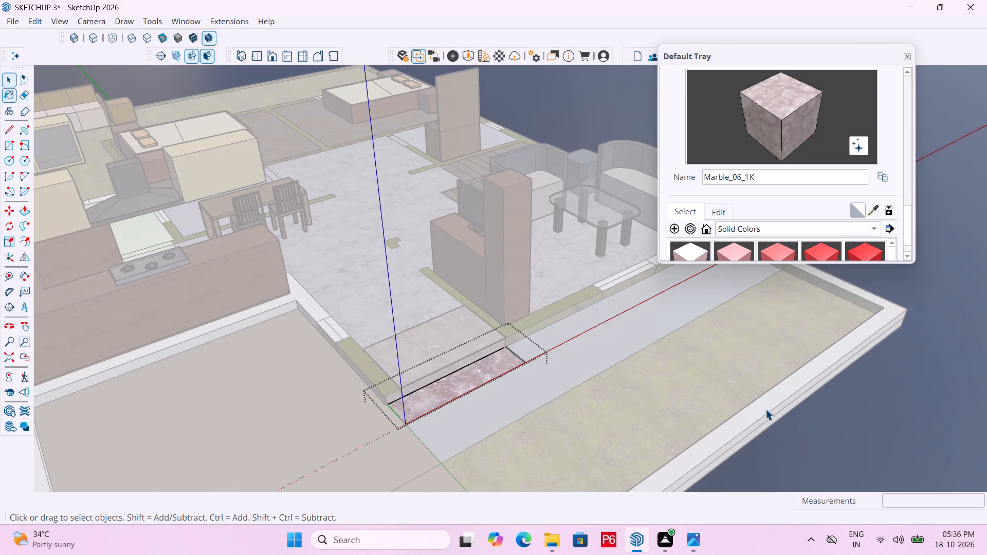
{"action": "left_click", "coordinate": [851, 441]}
{"action": "middle_click_drag", "start_coordinate": [516, 372], "coordinate": [482, 364]}
{"action": "key", "text": "ctrl+s"}
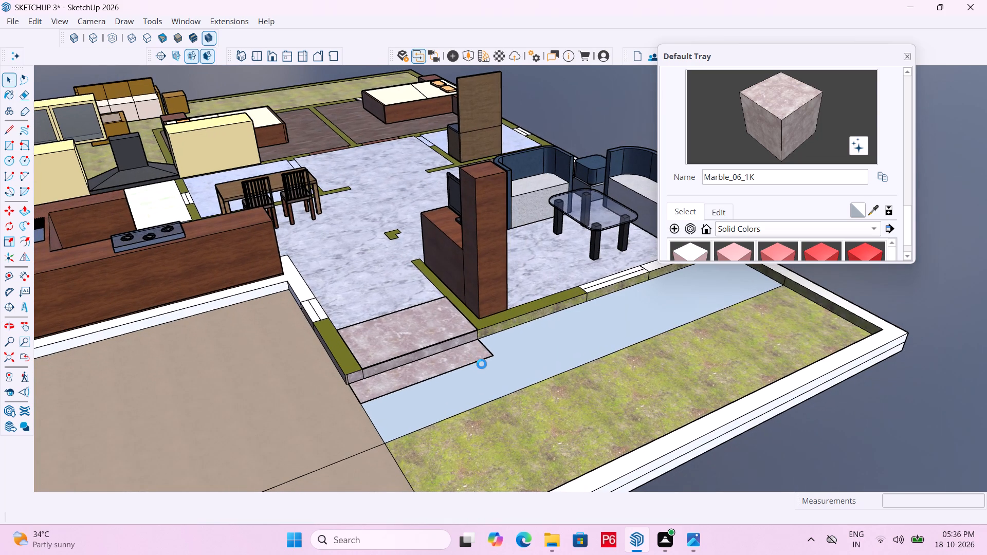
Save the model.
{"action": "key", "text": "ctrl+s"}
{"action": "key", "text": "ctrl+s"}
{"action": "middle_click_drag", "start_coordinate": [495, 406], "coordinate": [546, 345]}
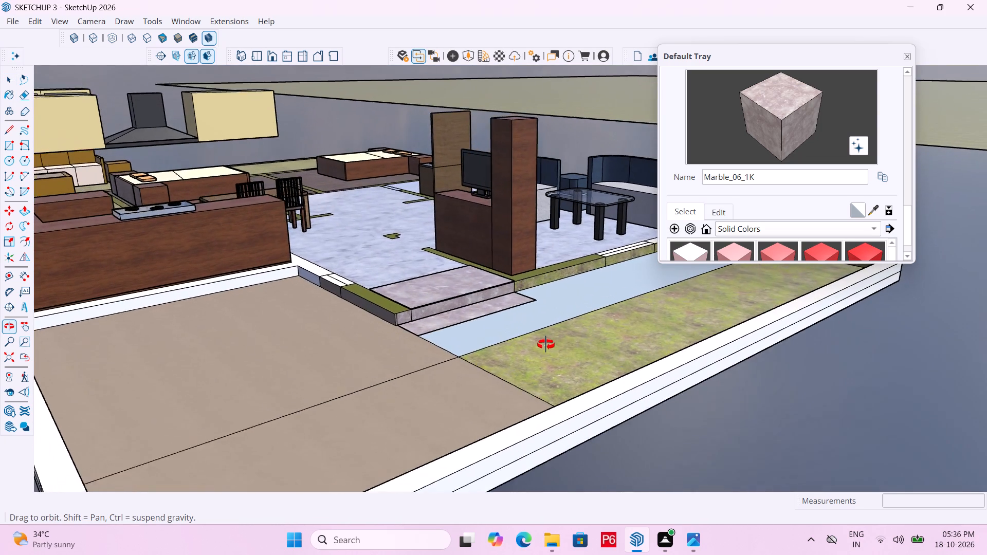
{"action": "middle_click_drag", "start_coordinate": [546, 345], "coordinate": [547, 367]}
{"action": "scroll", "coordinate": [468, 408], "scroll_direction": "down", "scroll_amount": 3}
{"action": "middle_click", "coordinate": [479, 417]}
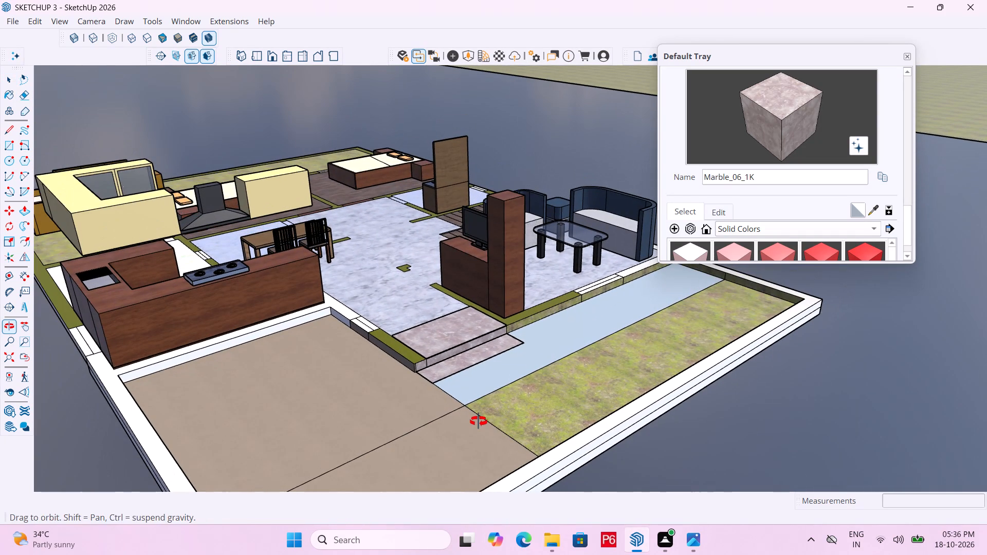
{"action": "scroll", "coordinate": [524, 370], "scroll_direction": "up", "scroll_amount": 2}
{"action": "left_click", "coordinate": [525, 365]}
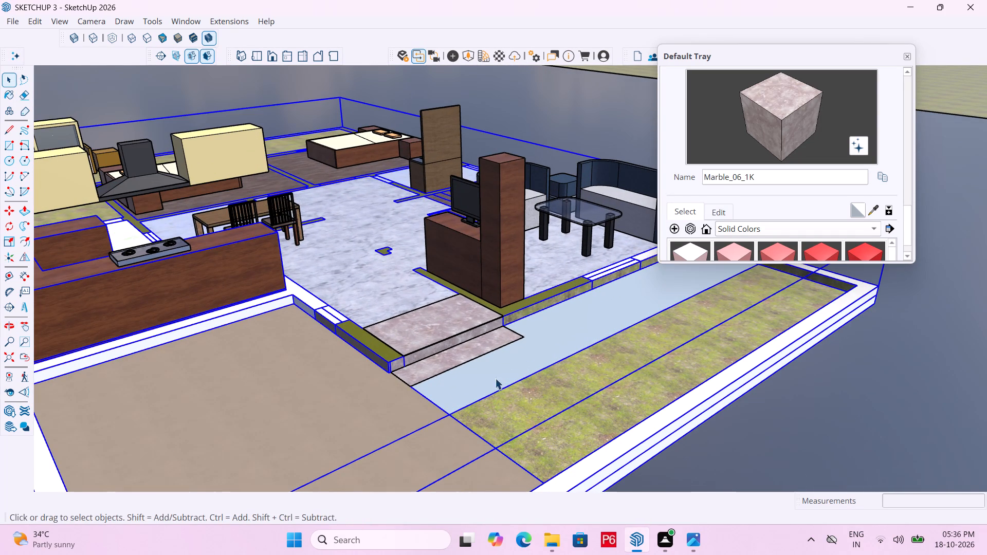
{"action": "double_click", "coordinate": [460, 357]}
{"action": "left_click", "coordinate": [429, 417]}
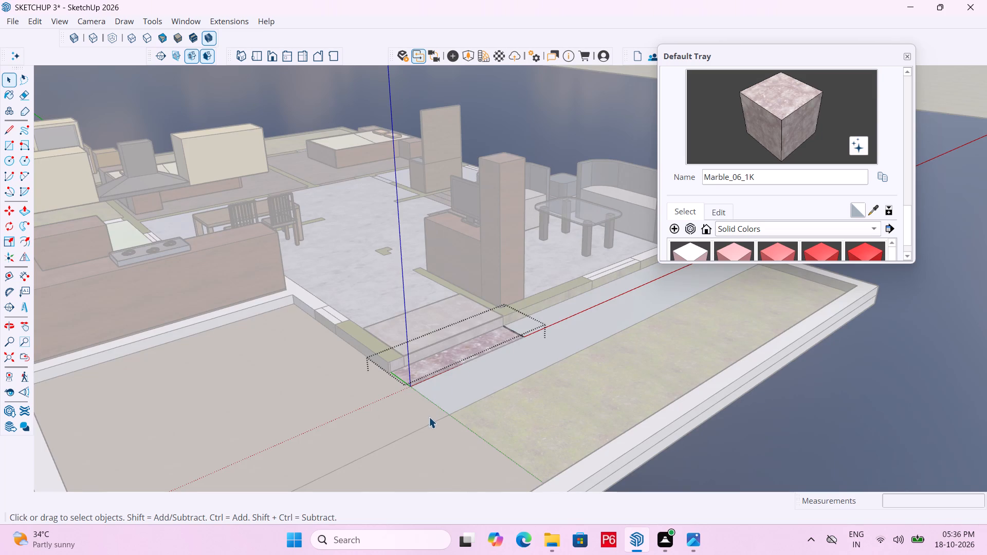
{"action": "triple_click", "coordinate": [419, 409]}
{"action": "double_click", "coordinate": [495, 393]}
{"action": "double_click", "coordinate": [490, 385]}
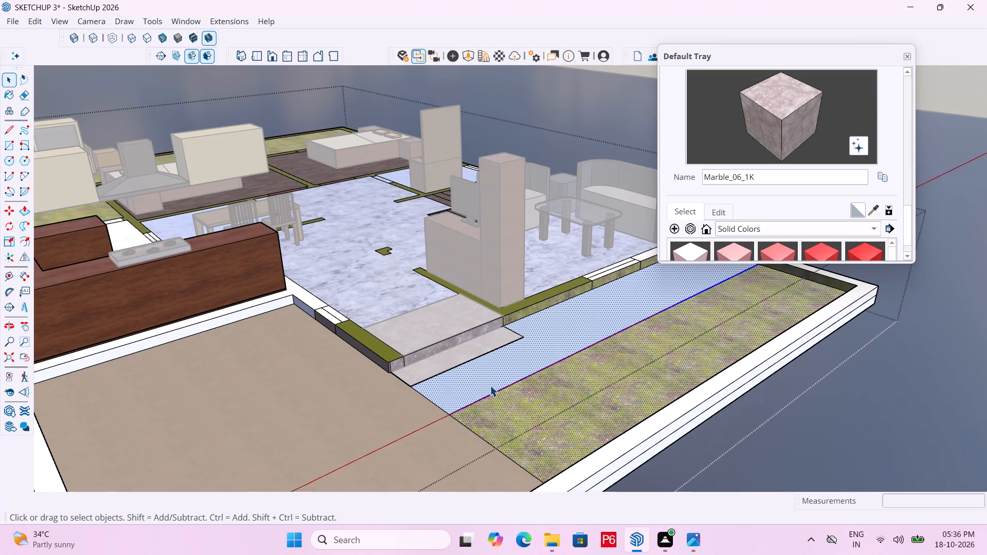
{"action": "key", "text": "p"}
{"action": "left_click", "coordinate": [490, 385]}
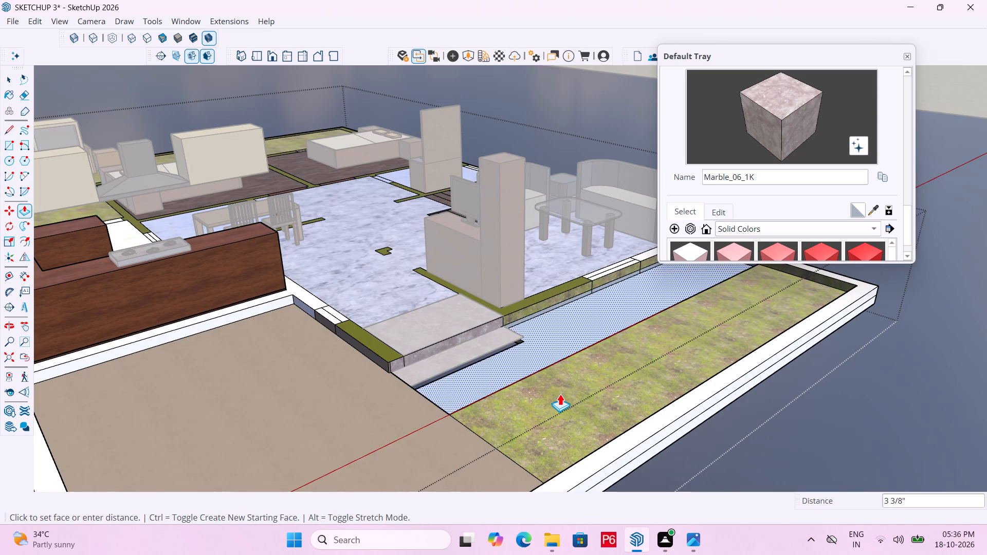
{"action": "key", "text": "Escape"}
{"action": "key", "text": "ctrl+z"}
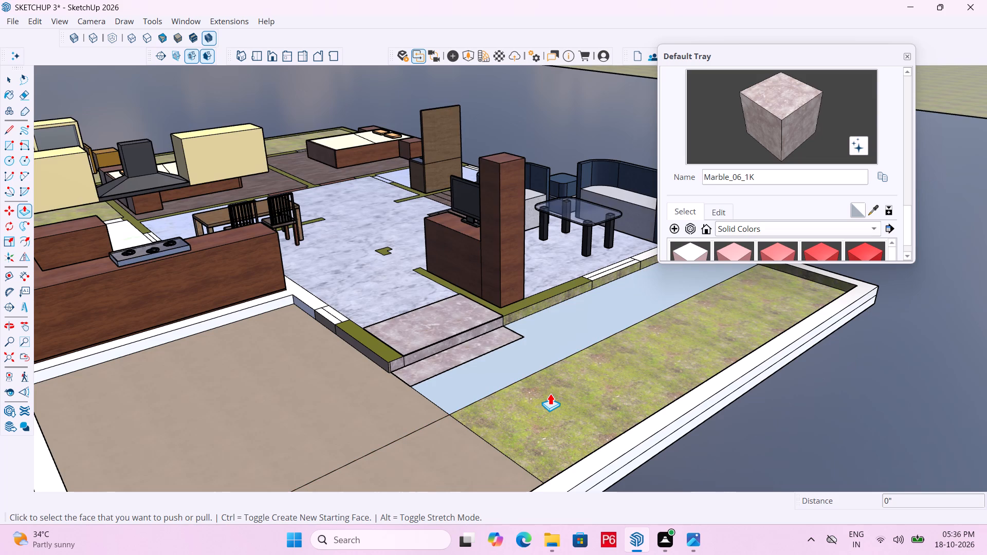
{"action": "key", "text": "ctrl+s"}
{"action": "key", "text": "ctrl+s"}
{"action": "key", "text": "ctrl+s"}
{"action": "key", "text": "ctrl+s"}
Open the house group and Push/Pull the underside of the front lawn face down 6".
{"action": "middle_click_drag", "start_coordinate": [629, 388], "coordinate": [467, 295]}
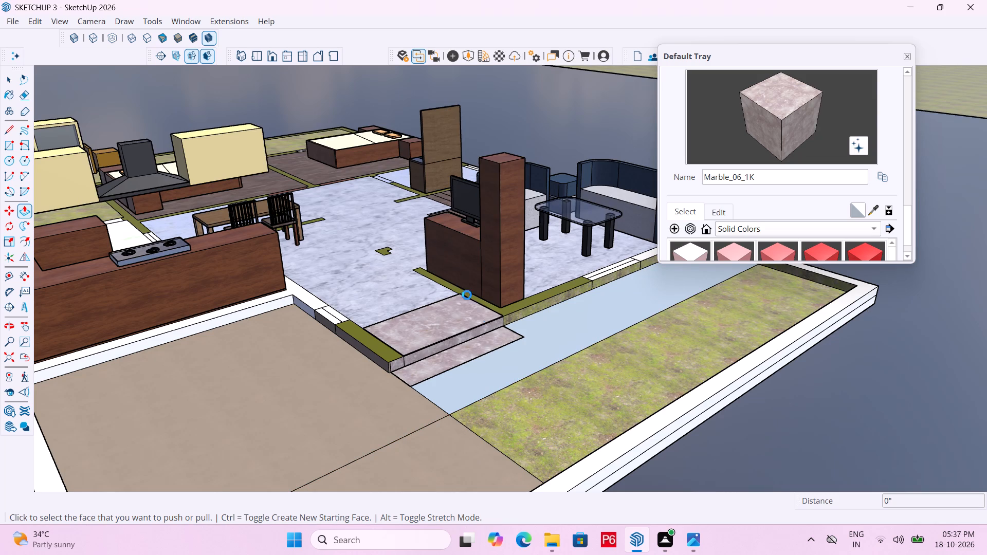
{"action": "middle_click_drag", "start_coordinate": [467, 295], "coordinate": [424, 238]}
{"action": "scroll", "coordinate": [424, 238], "scroll_direction": "down", "scroll_amount": 1}
{"action": "scroll", "coordinate": [565, 387], "scroll_direction": "down", "scroll_amount": 1}
{"action": "middle_click_drag", "start_coordinate": [499, 316], "coordinate": [436, 287]}
{"action": "scroll", "coordinate": [436, 287], "scroll_direction": "up", "scroll_amount": 6}
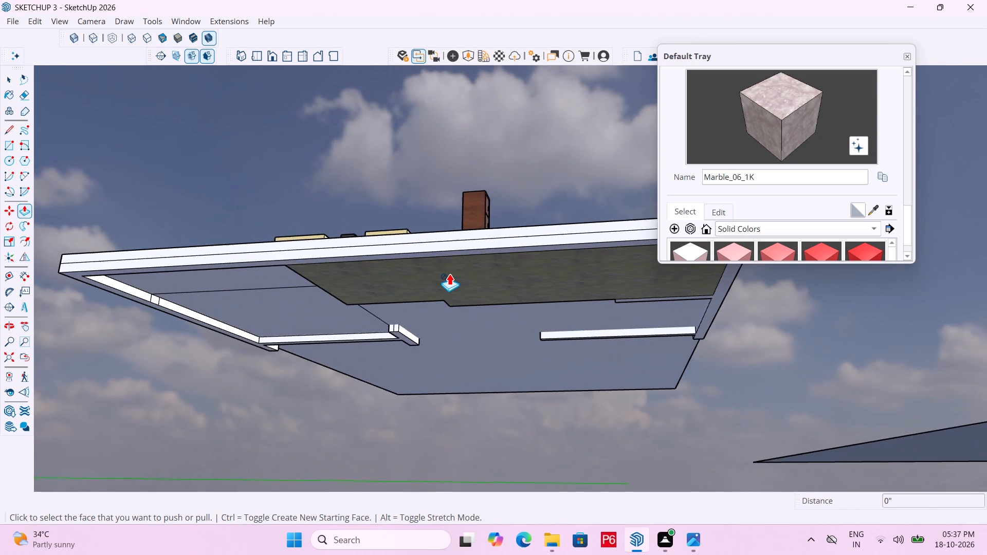
{"action": "scroll", "coordinate": [449, 273], "scroll_direction": "up", "scroll_amount": 1}
{"action": "left_click", "coordinate": [447, 274]}
{"action": "key", "text": "Escape"}
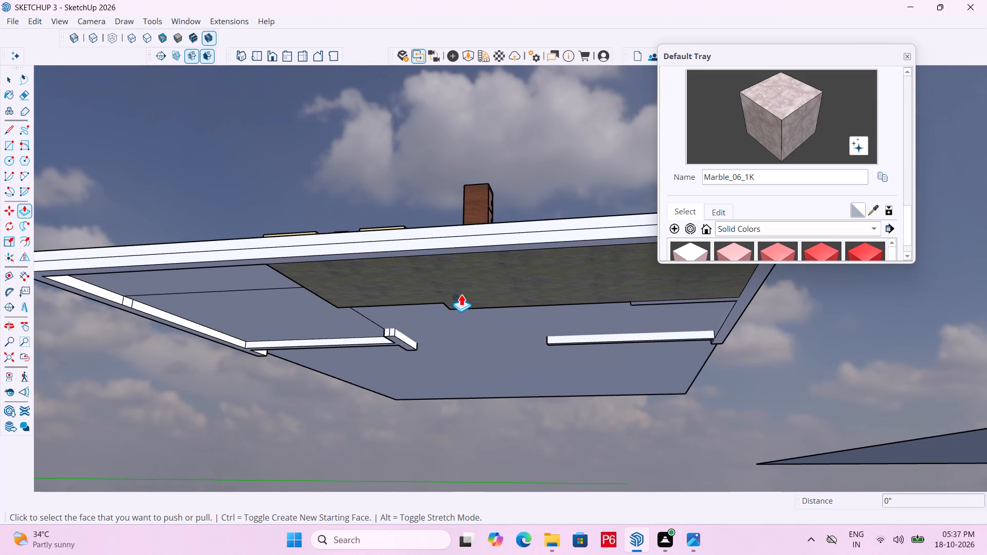
{"action": "key", "text": "space"}
{"action": "triple_click", "coordinate": [467, 287]}
{"action": "left_click", "coordinate": [469, 281]}
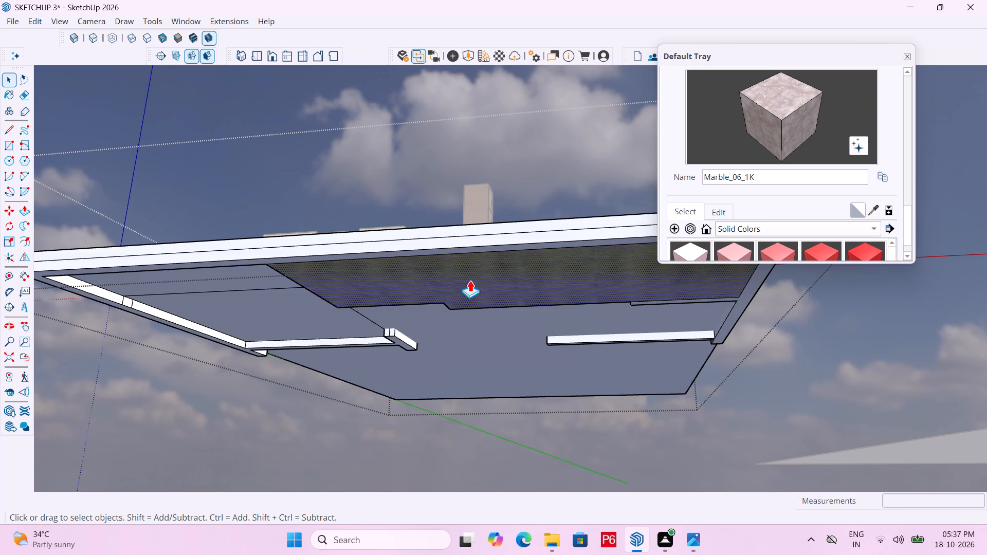
{"action": "key", "text": "p"}
{"action": "left_click", "coordinate": [480, 270]}
{"action": "middle_click_drag", "start_coordinate": [480, 312], "coordinate": [471, 368]}
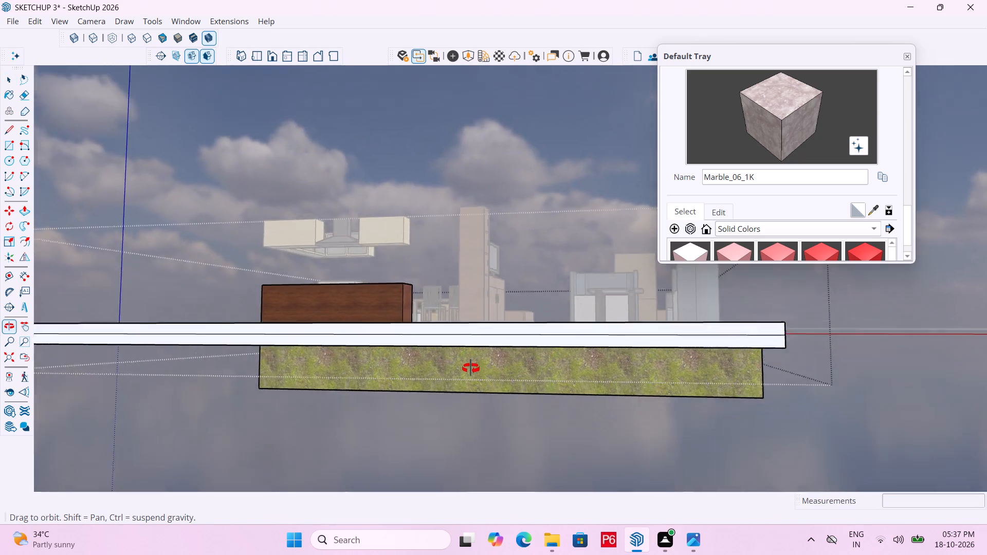
{"action": "middle_click_drag", "start_coordinate": [471, 368], "coordinate": [467, 336]}
{"action": "type", "text": "6\""}
{"action": "key", "text": "Return"}
Delete the lawn's upper face and the pale blue strip in front of the porch, and save the model.
{"action": "middle_click_drag", "start_coordinate": [350, 311], "coordinate": [492, 477]}
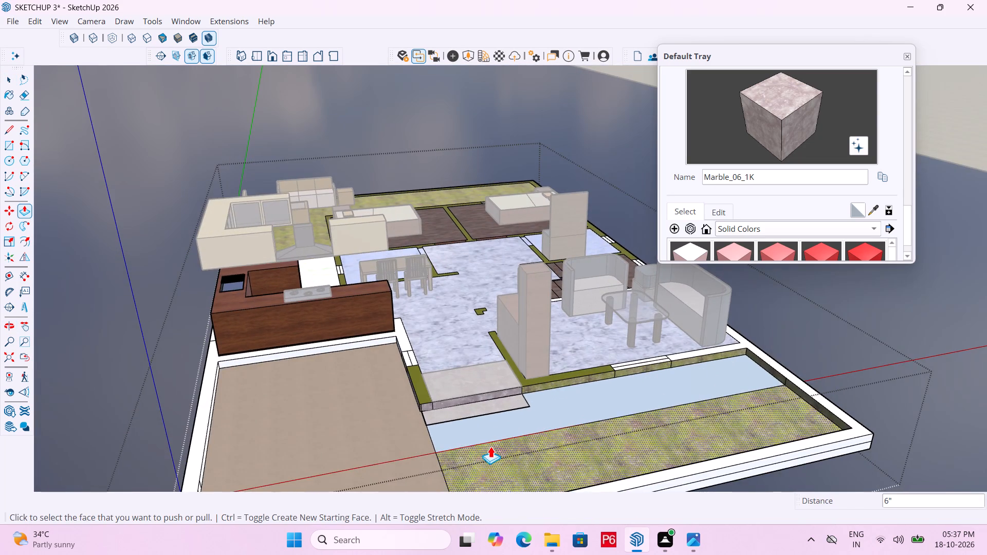
{"action": "scroll", "coordinate": [490, 438], "scroll_direction": "up", "scroll_amount": 4}
{"action": "key", "text": "space"}
{"action": "key", "text": "BackSpace"}
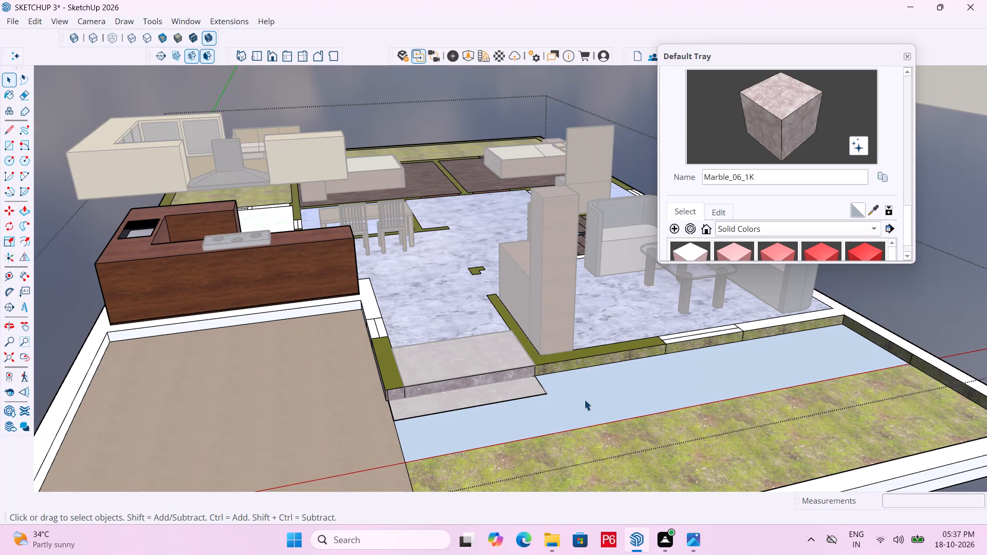
{"action": "left_click", "coordinate": [589, 396]}
{"action": "key", "text": "Delete"}
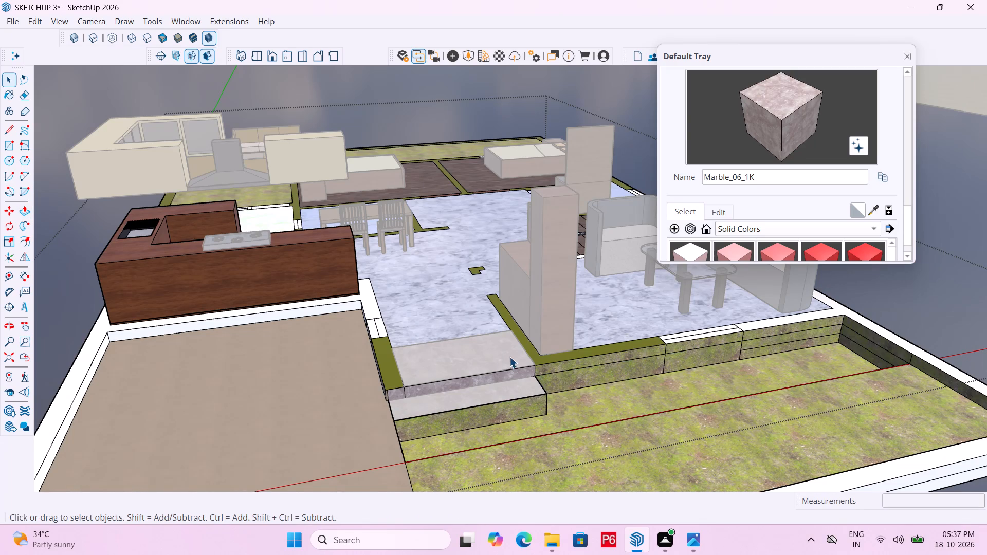
{"action": "scroll", "coordinate": [509, 357], "scroll_direction": "down", "scroll_amount": 2}
{"action": "middle_click_drag", "start_coordinate": [509, 386], "coordinate": [335, 398]}
{"action": "scroll", "coordinate": [336, 396], "scroll_direction": "up", "scroll_amount": 2}
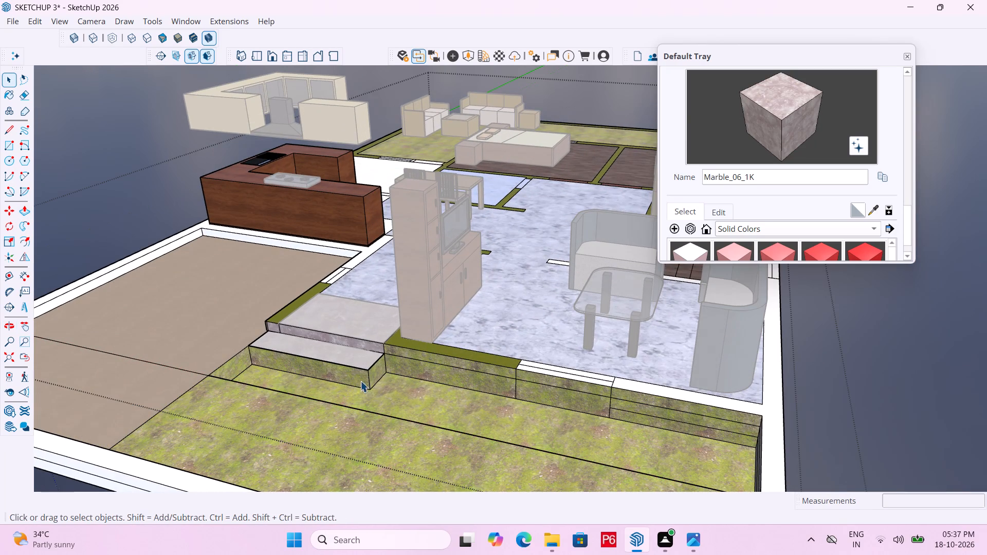
{"action": "middle_click_drag", "start_coordinate": [340, 382], "coordinate": [242, 375]}
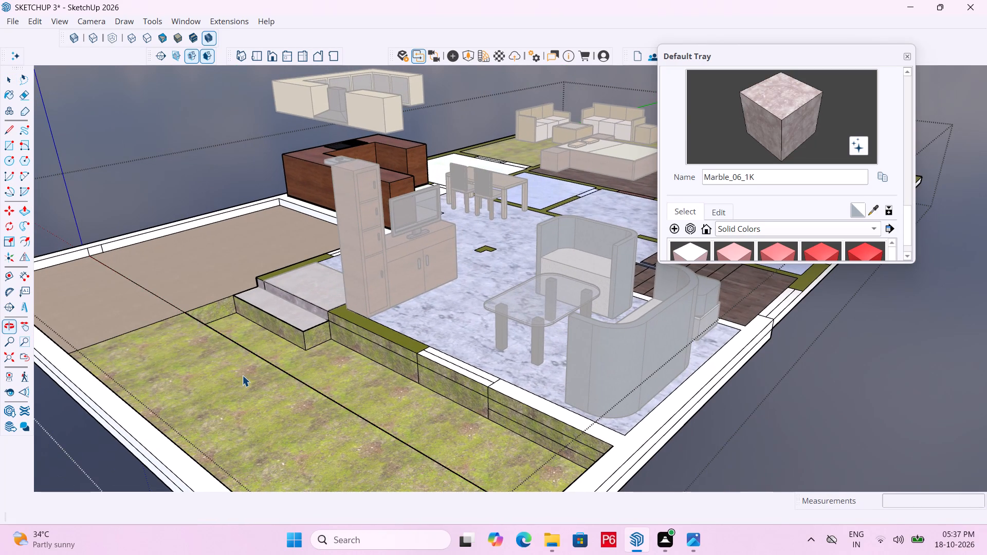
{"action": "key", "text": "ctrl+s"}
{"action": "key", "text": "ctrl+s"}
Erase the leftover dividing edge running lengthwise across the sunken front lawn, and save the model.
{"action": "middle_click_drag", "start_coordinate": [336, 385], "coordinate": [381, 366]}
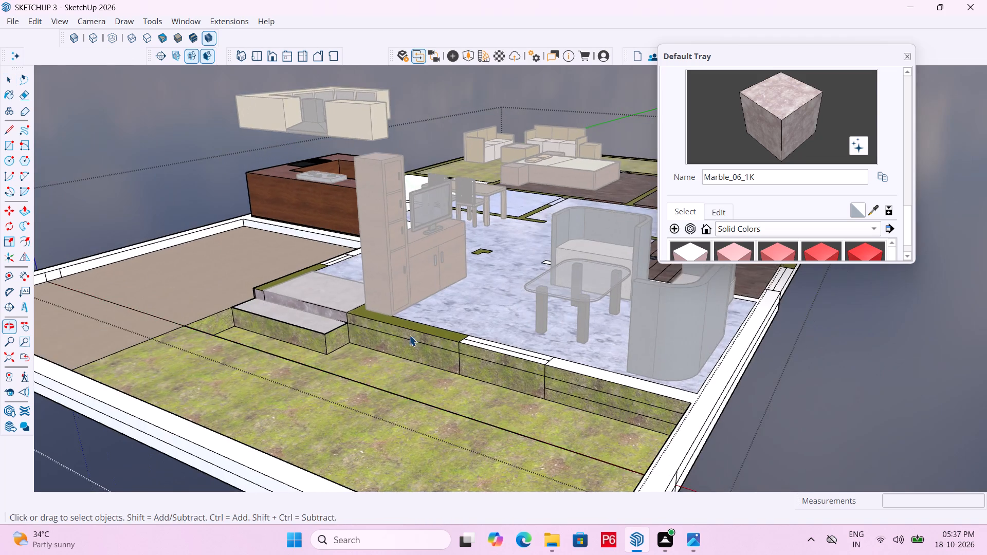
{"action": "scroll", "coordinate": [510, 335], "scroll_direction": "down", "scroll_amount": 3}
{"action": "middle_click_drag", "start_coordinate": [489, 380], "coordinate": [115, 415]}
{"action": "scroll", "coordinate": [181, 280], "scroll_direction": "up", "scroll_amount": 10}
{"action": "middle_click_drag", "start_coordinate": [293, 338], "coordinate": [305, 343]}
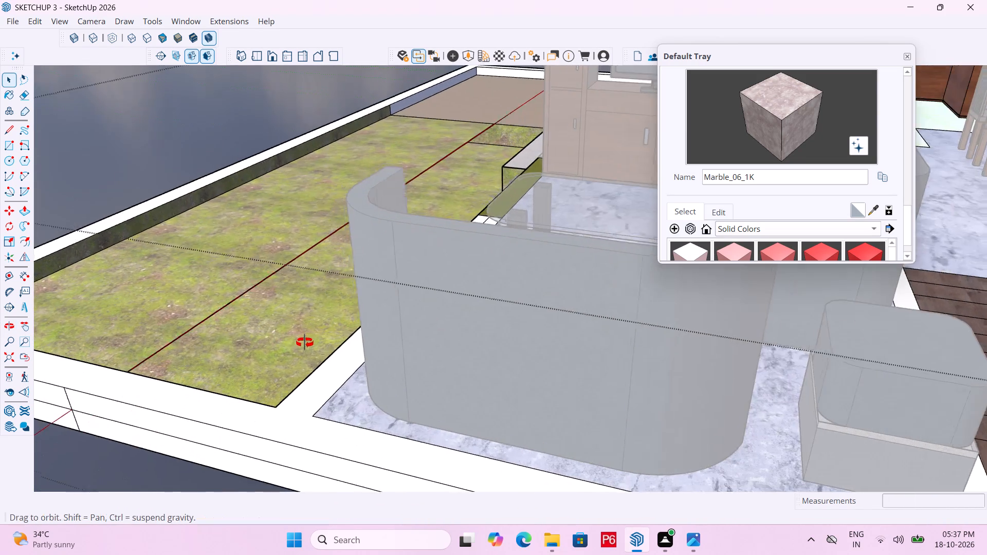
{"action": "middle_click_drag", "start_coordinate": [305, 343], "coordinate": [377, 365]}
{"action": "scroll", "coordinate": [391, 119], "scroll_direction": "up", "scroll_amount": 8}
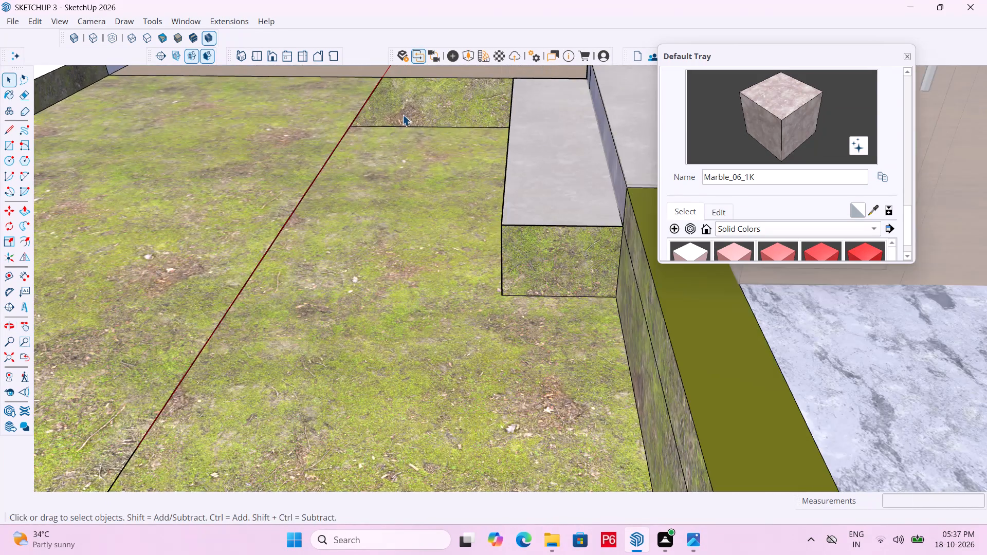
{"action": "middle_click_drag", "start_coordinate": [414, 125], "coordinate": [417, 212]}
{"action": "scroll", "coordinate": [419, 212], "scroll_direction": "up", "scroll_amount": 1}
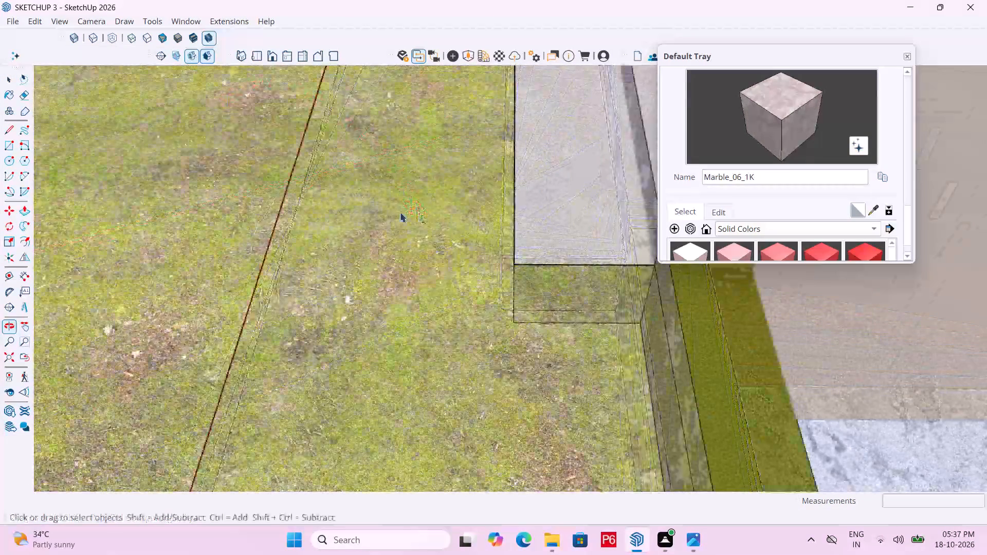
{"action": "left_click", "coordinate": [263, 227]}
{"action": "key", "text": "Delete"}
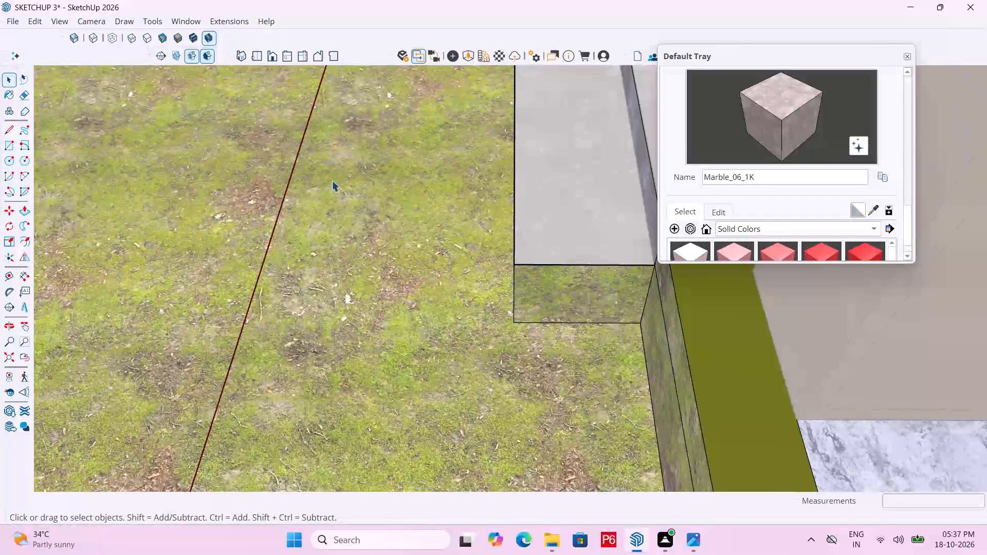
{"action": "scroll", "coordinate": [355, 158], "scroll_direction": "down", "scroll_amount": 10}
{"action": "key", "text": "e"}
{"action": "left_click", "coordinate": [294, 273]}
{"action": "left_click_drag", "start_coordinate": [294, 274], "coordinate": [298, 276]}
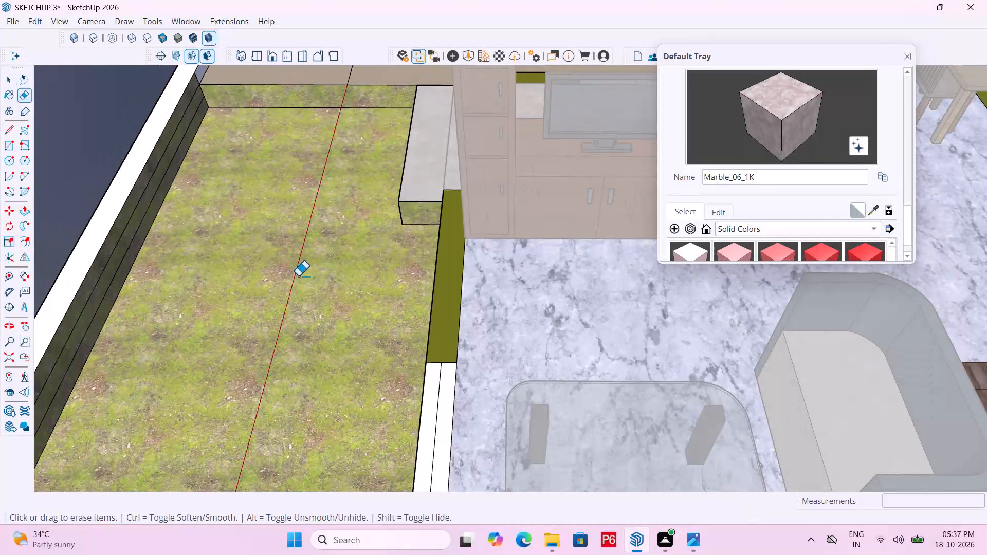
{"action": "left_click_drag", "start_coordinate": [298, 276], "coordinate": [304, 276]}
{"action": "left_click", "coordinate": [304, 276]}
{"action": "left_click_drag", "start_coordinate": [294, 248], "coordinate": [331, 249]}
{"action": "scroll", "coordinate": [319, 218], "scroll_direction": "down", "scroll_amount": 6}
{"action": "middle_click_drag", "start_coordinate": [219, 234], "coordinate": [409, 234]}
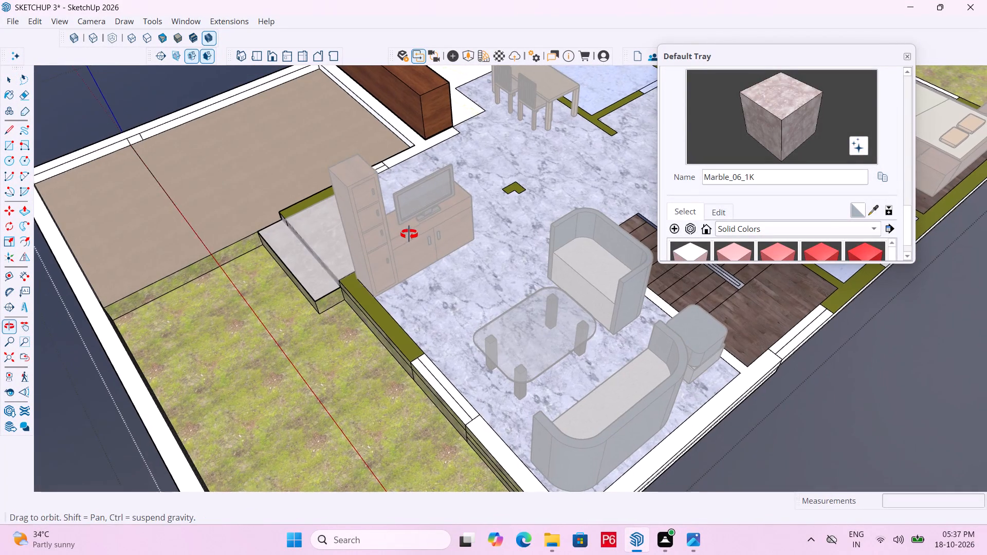
{"action": "middle_click_drag", "start_coordinate": [409, 234], "coordinate": [410, 234]}
{"action": "left_click_drag", "start_coordinate": [197, 217], "coordinate": [173, 224]}
{"action": "left_click", "coordinate": [173, 224]}
{"action": "scroll", "coordinate": [268, 168], "scroll_direction": "down", "scroll_amount": 4}
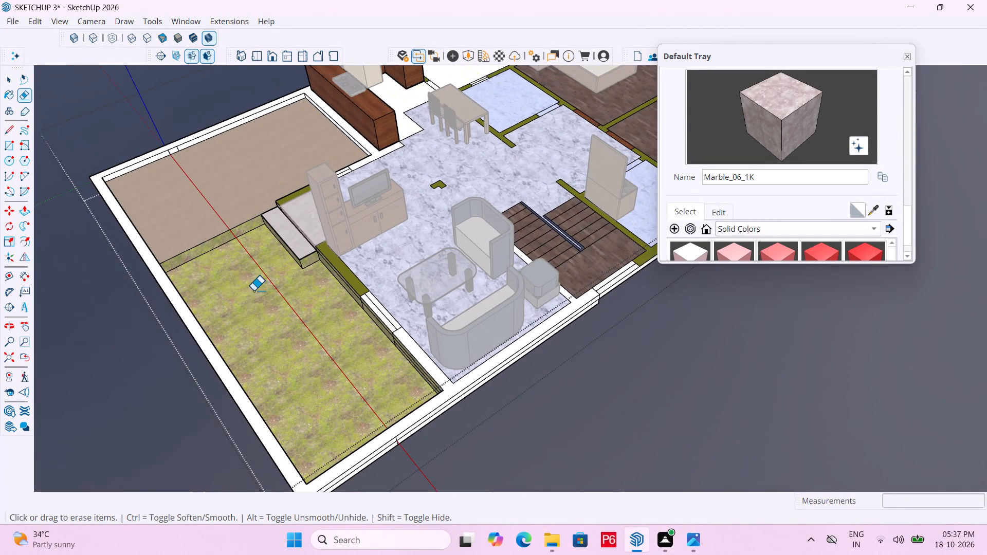
{"action": "middle_click_drag", "start_coordinate": [251, 312], "coordinate": [318, 285]}
{"action": "key", "text": "ctrl+s"}
{"action": "key", "text": "ctrl+s"}
{"action": "key", "text": "ctrl+s"}
{"action": "key", "text": "ctrl+s"}
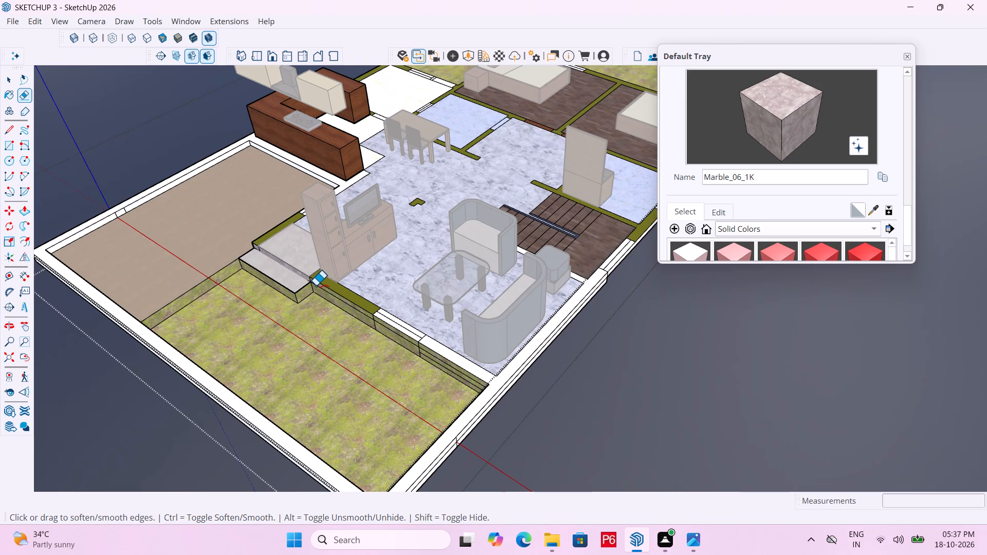
Push/Pull the beige paved area beside the lawn down 6", level with the sunken lawn, and save the model.
{"action": "scroll", "coordinate": [355, 288], "scroll_direction": "down", "scroll_amount": 4}
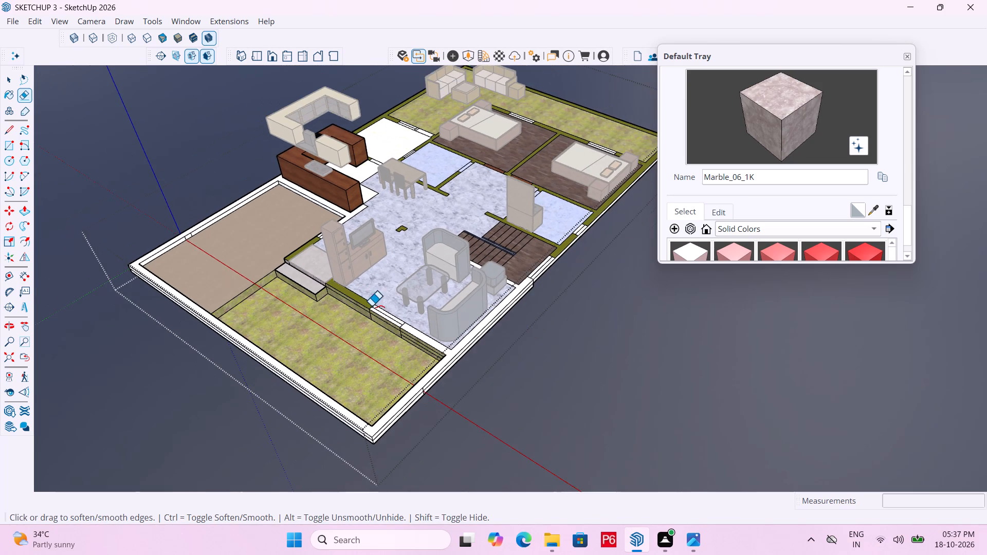
{"action": "middle_click_drag", "start_coordinate": [293, 375], "coordinate": [426, 338]}
{"action": "middle_click_drag", "start_coordinate": [358, 403], "coordinate": [365, 400]}
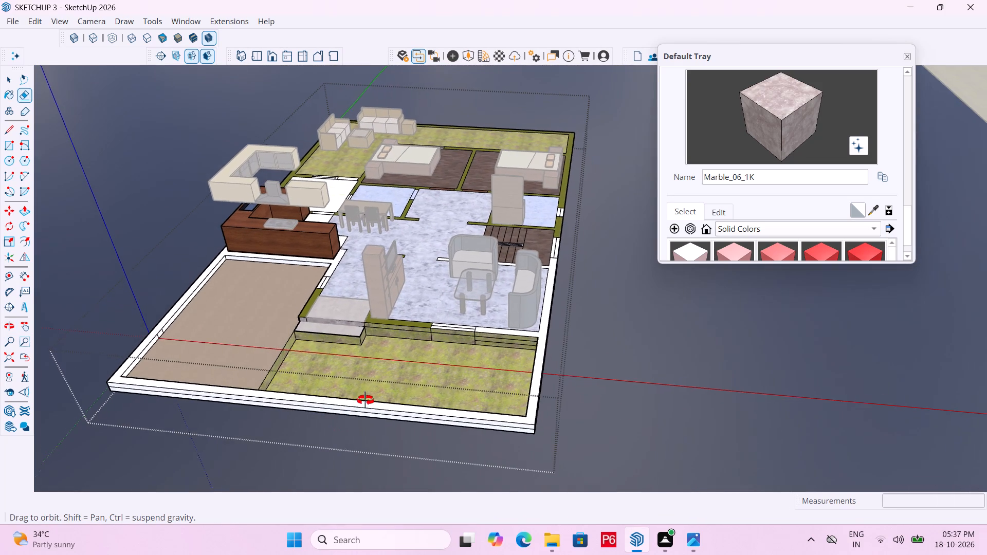
{"action": "middle_click_drag", "start_coordinate": [365, 400], "coordinate": [434, 381]}
{"action": "scroll", "coordinate": [654, 329], "scroll_direction": "down", "scroll_amount": 4}
{"action": "middle_click_drag", "start_coordinate": [615, 355], "coordinate": [329, 366]}
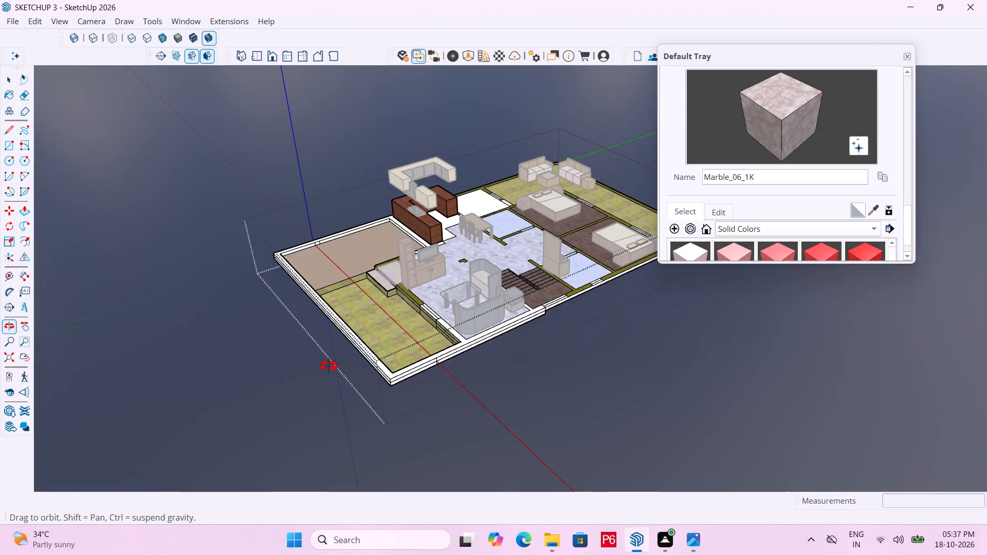
{"action": "middle_click_drag", "start_coordinate": [329, 366], "coordinate": [494, 363]}
{"action": "scroll", "coordinate": [490, 362], "scroll_direction": "up", "scroll_amount": 9}
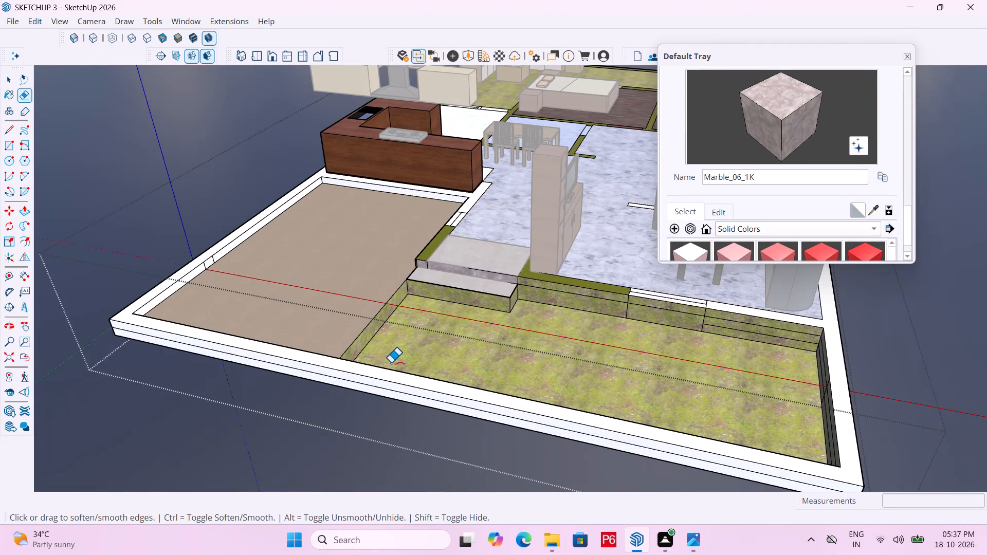
{"action": "key", "text": "p"}
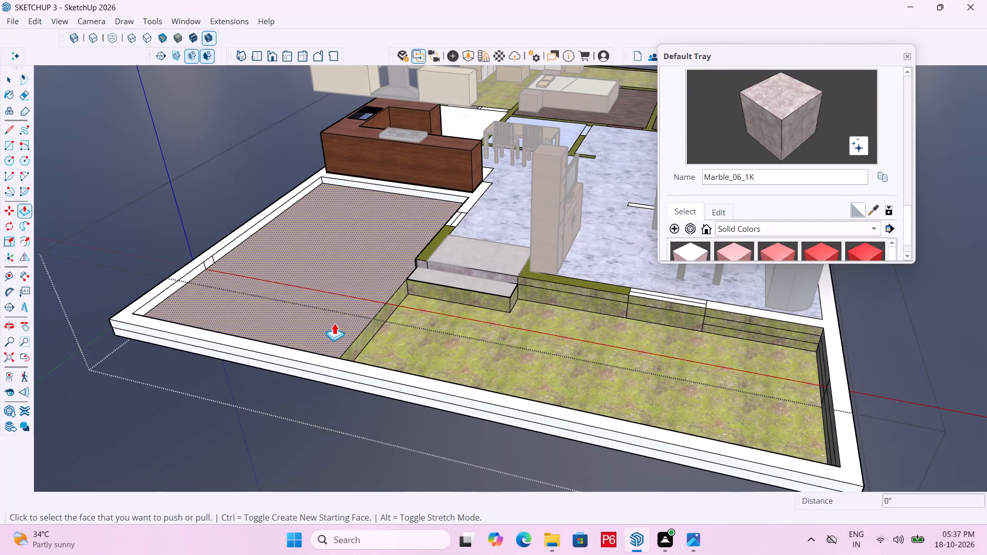
{"action": "left_click", "coordinate": [338, 320]}
{"action": "left_click", "coordinate": [463, 343]}
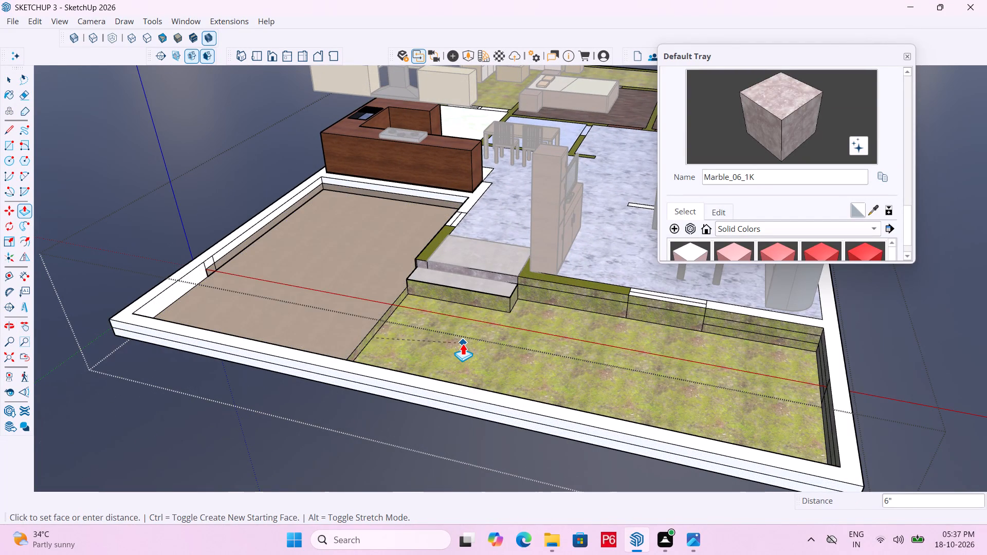
{"action": "double_click", "coordinate": [358, 323]}
{"action": "left_click", "coordinate": [392, 343]}
{"action": "middle_click_drag", "start_coordinate": [375, 343], "coordinate": [467, 354]}
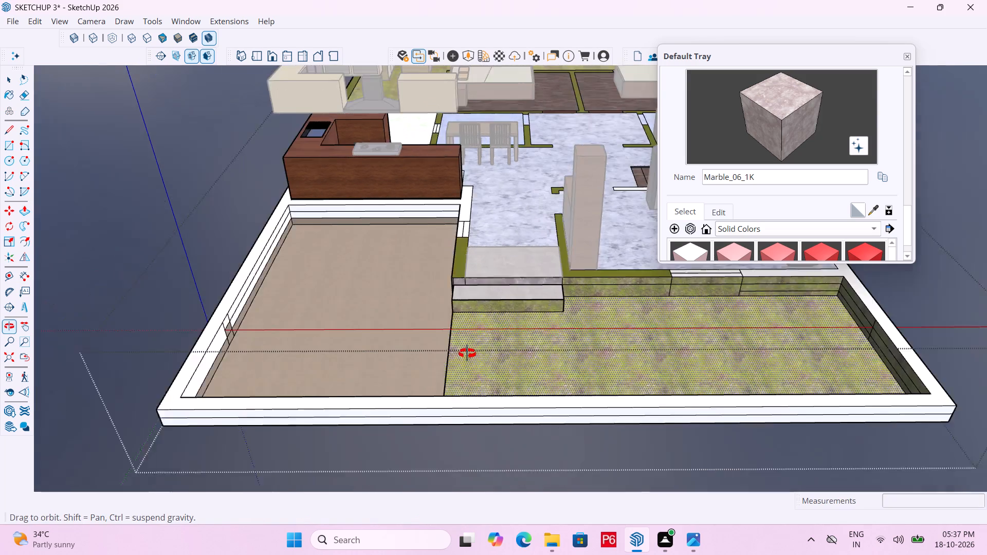
{"action": "middle_click_drag", "start_coordinate": [467, 354], "coordinate": [565, 359]}
{"action": "key", "text": "Escape"}
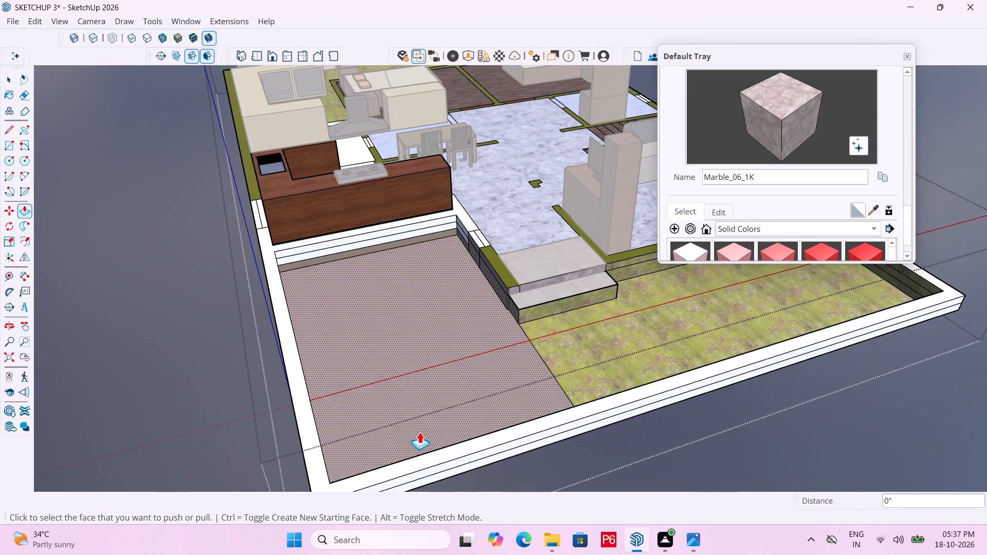
{"action": "key", "text": "ctrl+s"}
{"action": "key", "text": "ctrl+s"}
{"action": "key", "text": "ctrl+s"}
{"action": "key", "text": "ctrl+s"}
{"action": "key", "text": "ctrl+s"}
{"action": "scroll", "coordinate": [341, 287], "scroll_direction": "down", "scroll_amount": 2, "text": "ctrl"}
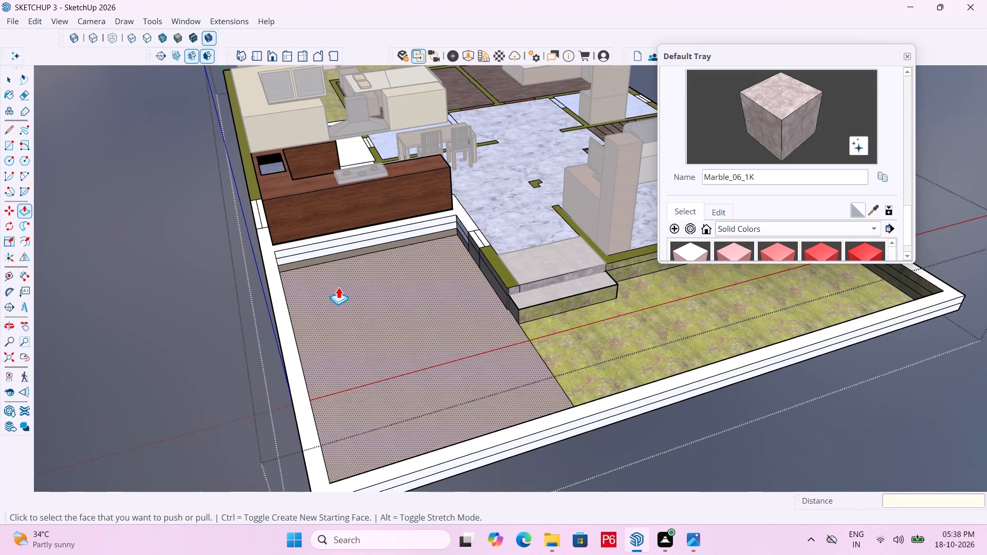
Examine the lowered paving, the porch edge and step, and the sunken front lawn from several angles.
{"action": "scroll", "coordinate": [308, 306], "scroll_direction": "down", "scroll_amount": 5}
{"action": "middle_click_drag", "start_coordinate": [547, 373], "coordinate": [495, 386]}
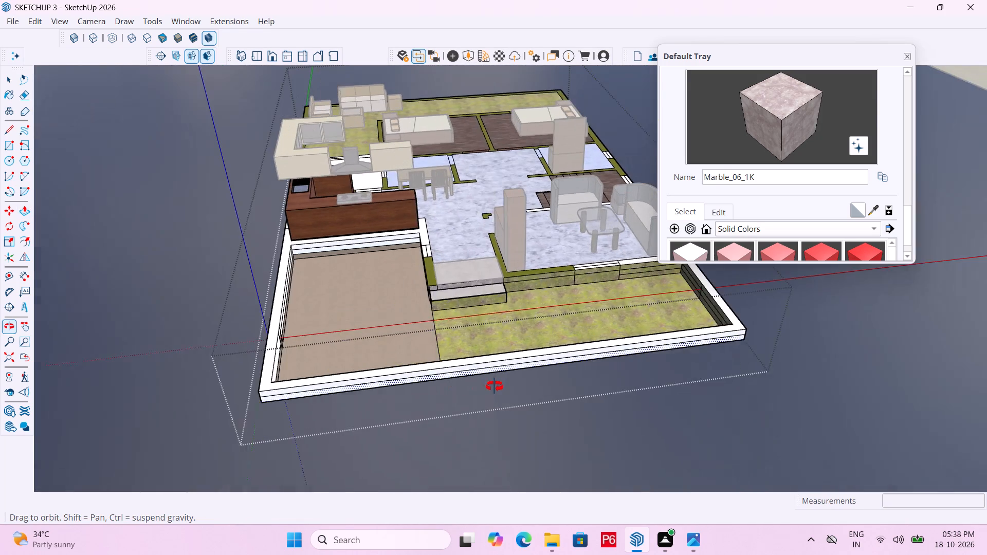
{"action": "middle_click_drag", "start_coordinate": [495, 386], "coordinate": [403, 405]}
{"action": "scroll", "coordinate": [391, 227], "scroll_direction": "up", "scroll_amount": 10}
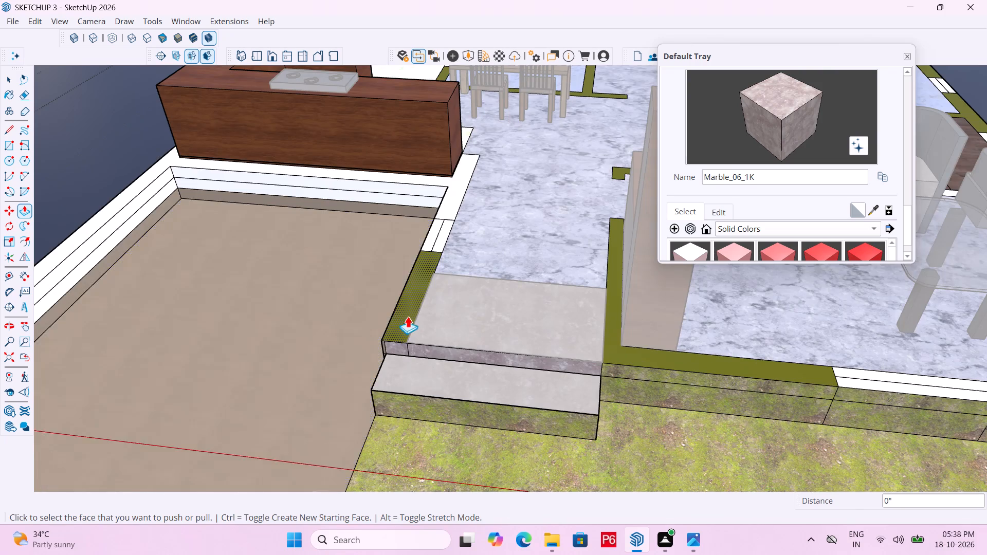
{"action": "scroll", "coordinate": [408, 316], "scroll_direction": "up", "scroll_amount": 1}
{"action": "middle_click_drag", "start_coordinate": [411, 319], "coordinate": [568, 312]}
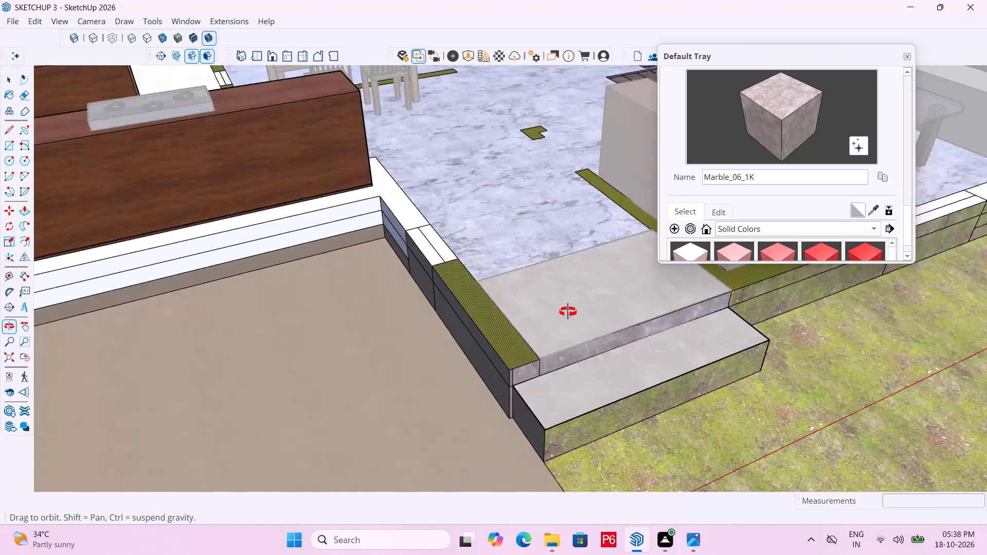
{"action": "middle_click_drag", "start_coordinate": [568, 312], "coordinate": [790, 308]}
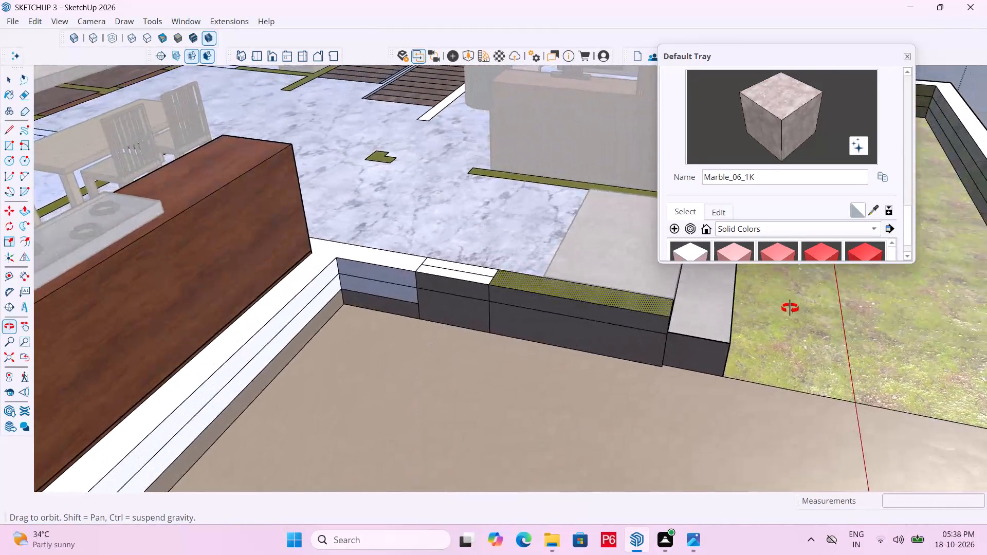
{"action": "middle_click_drag", "start_coordinate": [790, 308], "coordinate": [615, 324]}
{"action": "scroll", "coordinate": [607, 314], "scroll_direction": "down", "scroll_amount": 7}
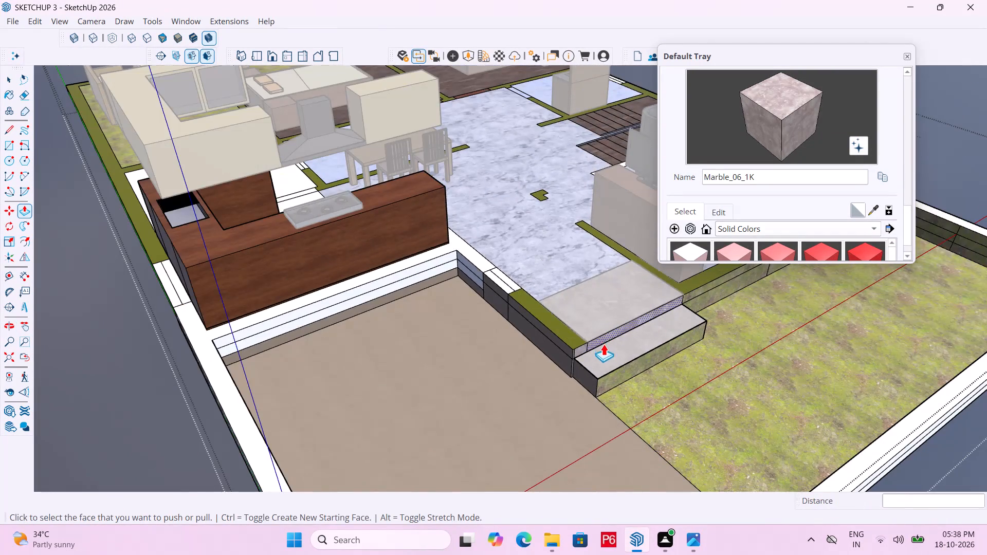
{"action": "scroll", "coordinate": [604, 344], "scroll_direction": "down", "scroll_amount": 2}
{"action": "middle_click_drag", "start_coordinate": [507, 347], "coordinate": [364, 354]}
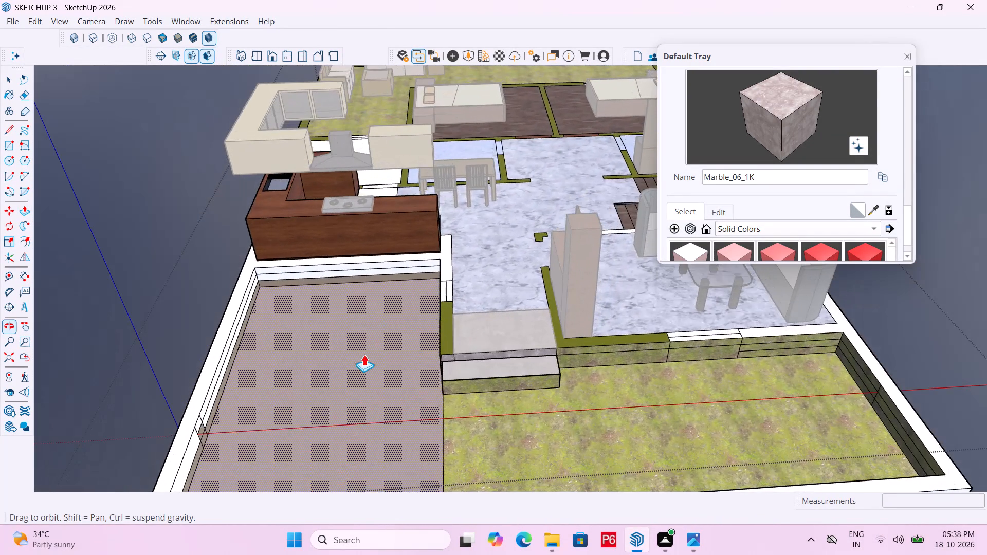
{"action": "middle_click_drag", "start_coordinate": [852, 317], "coordinate": [550, 277]}
Close the house group and save the model.
{"action": "key", "text": "space"}
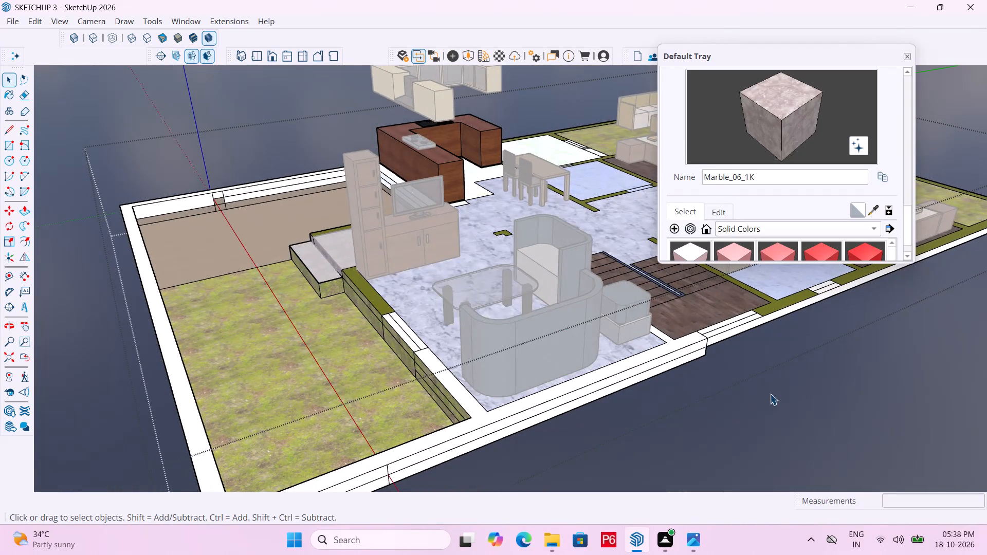
{"action": "left_click", "coordinate": [770, 394]}
{"action": "scroll", "coordinate": [446, 367], "scroll_direction": "down", "scroll_amount": 1}
{"action": "middle_click_drag", "start_coordinate": [456, 365], "coordinate": [558, 365]}
{"action": "key", "text": "ctrl+s"}
{"action": "key", "text": "ctrl+s"}
{"action": "key", "text": "ctrl+s"}
{"action": "key", "text": "ctrl+s"}
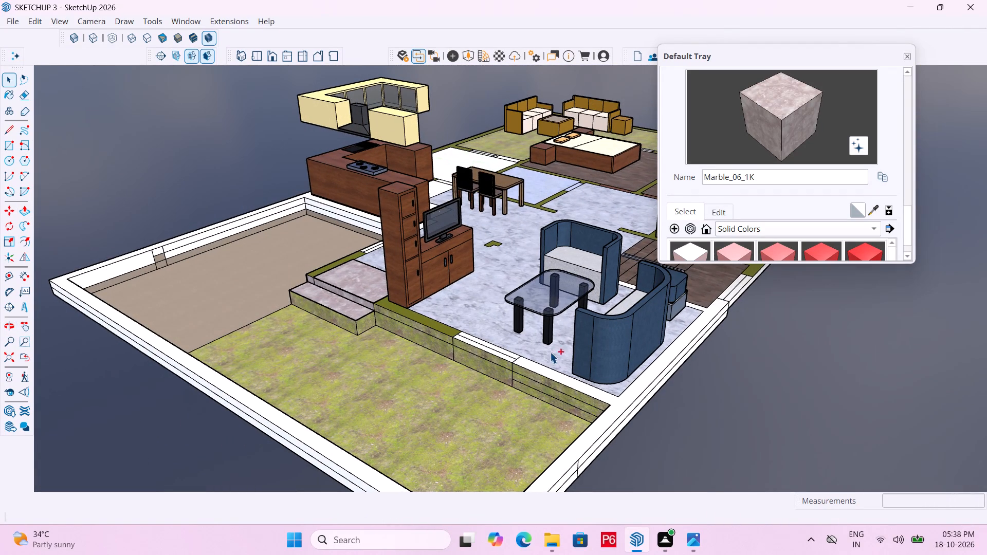
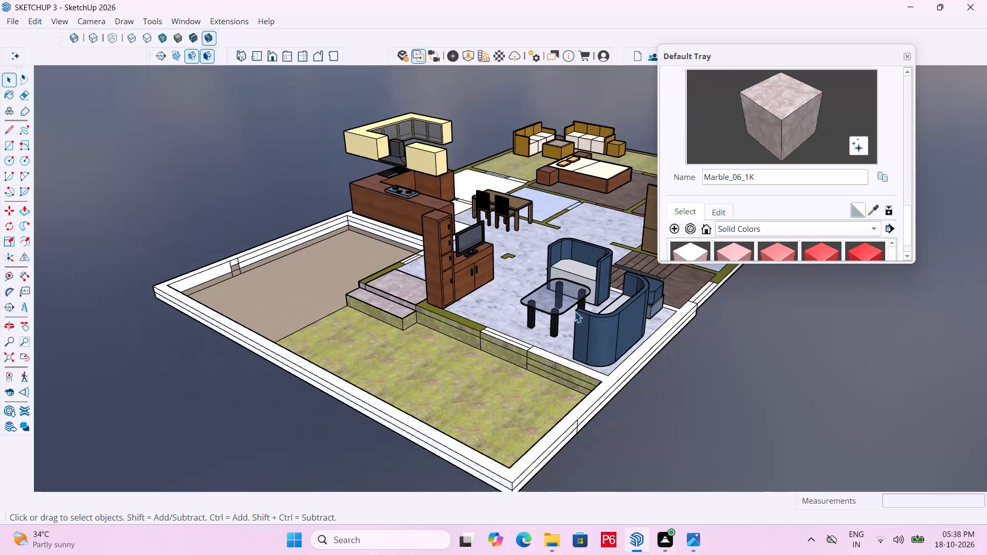
Close the floating materials tray and save the model.
{"action": "left_click", "coordinate": [908, 54]}
{"action": "middle_click_drag", "start_coordinate": [532, 267], "coordinate": [527, 323]}
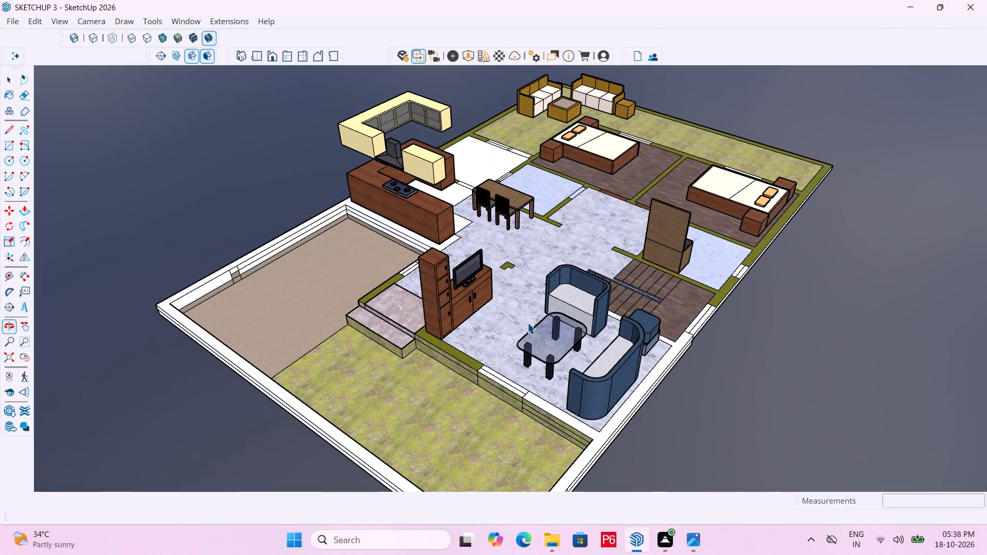
{"action": "key", "text": "ctrl+s"}
{"action": "key", "text": "ctrl+s"}
{"action": "key", "text": "ctrl+s"}
{"action": "key", "text": "ctrl+s"}
{"action": "key", "text": "ctrl+s"}
{"action": "key", "text": "ctrl+s"}
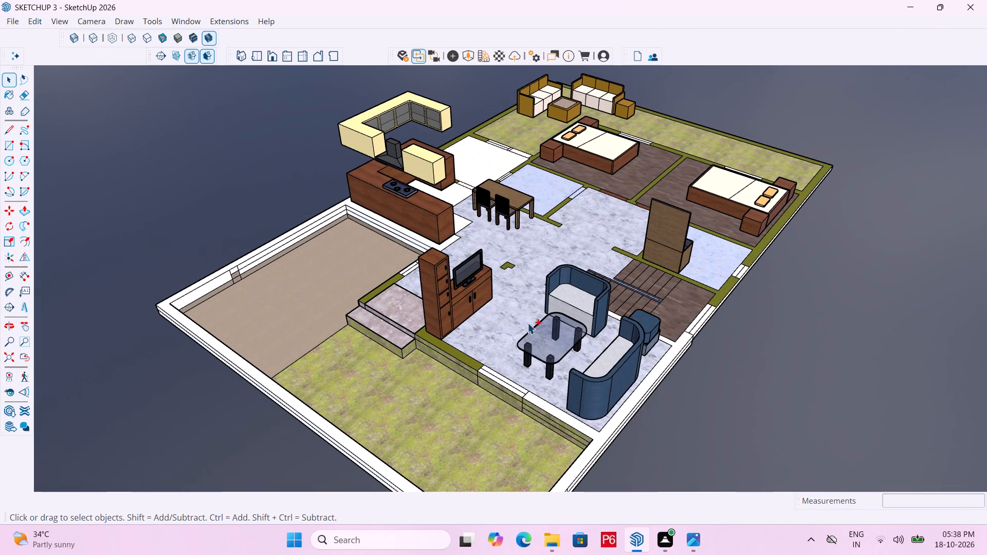
{"action": "key", "text": "ctrl+s"}
{"action": "key", "text": "ctrl+s"}
Open the house group and draw an edge across the top of the perimeter wall at the paving's outer front corner.
{"action": "scroll", "coordinate": [489, 179], "scroll_direction": "down", "scroll_amount": 4}
{"action": "scroll", "coordinate": [236, 265], "scroll_direction": "up", "scroll_amount": 4}
{"action": "scroll", "coordinate": [314, 290], "scroll_direction": "up", "scroll_amount": 7}
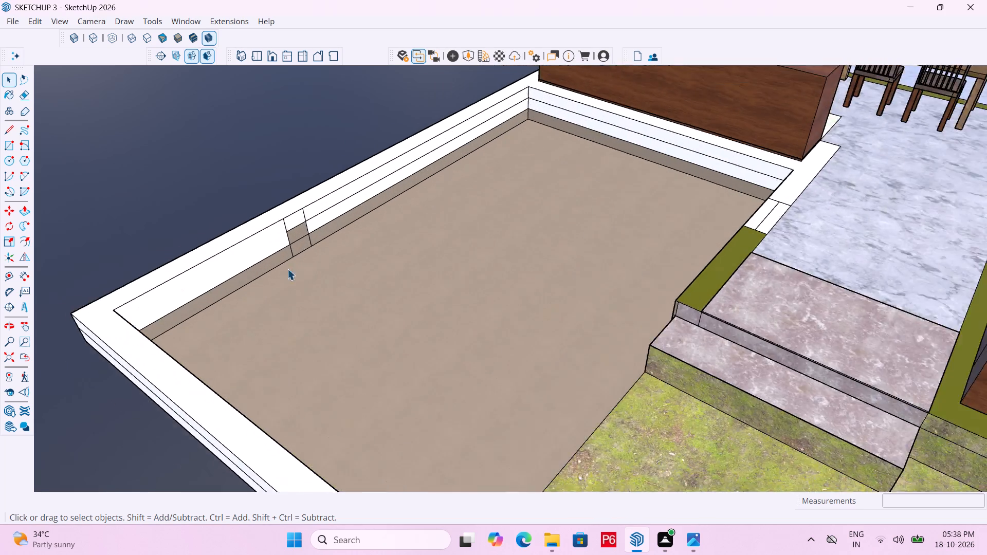
{"action": "scroll", "coordinate": [287, 269], "scroll_direction": "up", "scroll_amount": 3}
{"action": "scroll", "coordinate": [303, 210], "scroll_direction": "up", "scroll_amount": 5}
{"action": "scroll", "coordinate": [274, 232], "scroll_direction": "down", "scroll_amount": 10}
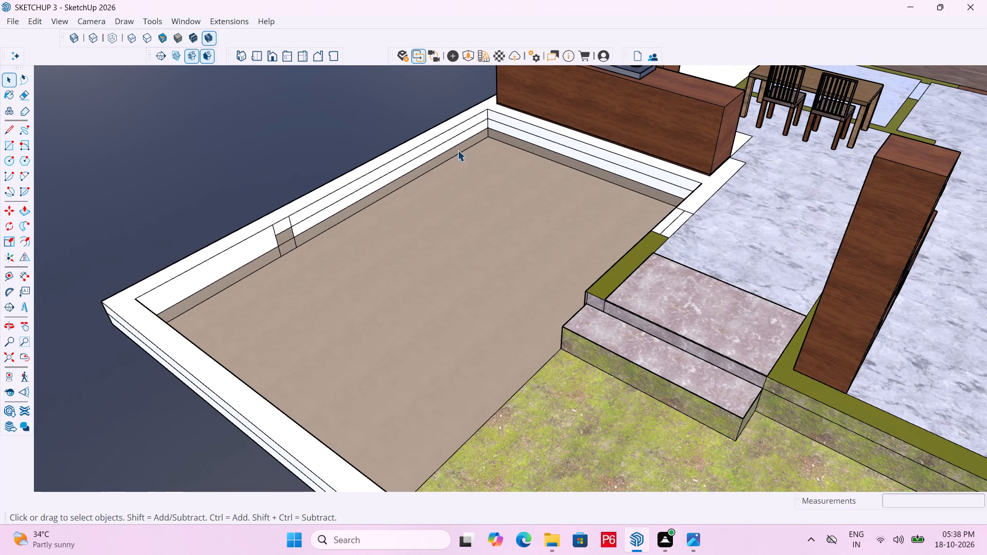
{"action": "scroll", "coordinate": [331, 142], "scroll_direction": "down", "scroll_amount": 5}
{"action": "middle_click_drag", "start_coordinate": [318, 200], "coordinate": [382, 210]}
{"action": "scroll", "coordinate": [356, 130], "scroll_direction": "down", "scroll_amount": 4}
{"action": "scroll", "coordinate": [259, 234], "scroll_direction": "up", "scroll_amount": 3}
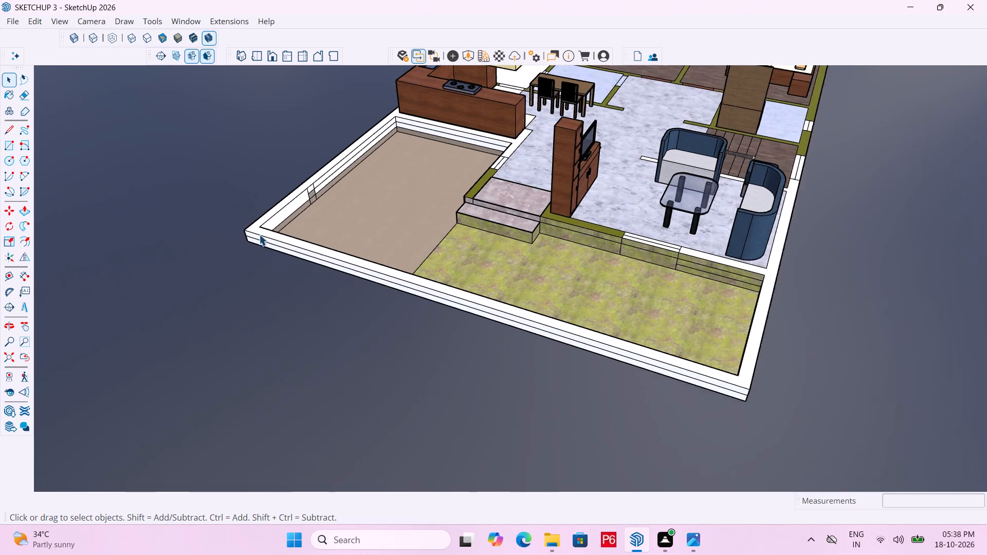
{"action": "scroll", "coordinate": [259, 234], "scroll_direction": "up", "scroll_amount": 3}
{"action": "key", "text": "l"}
{"action": "key", "text": "space"}
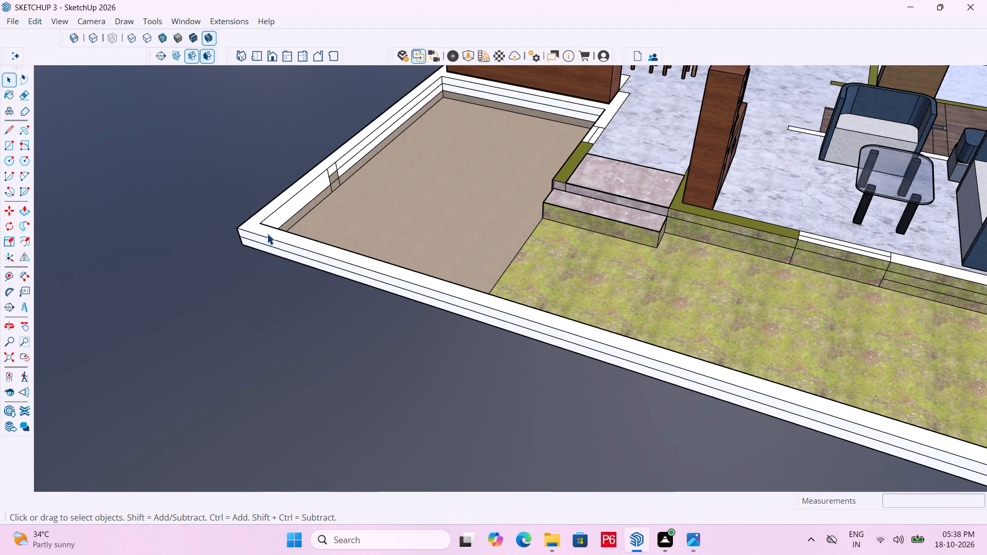
{"action": "double_click", "coordinate": [267, 229]}
{"action": "left_click", "coordinate": [259, 230]}
{"action": "scroll", "coordinate": [255, 227], "scroll_direction": "up", "scroll_amount": 4}
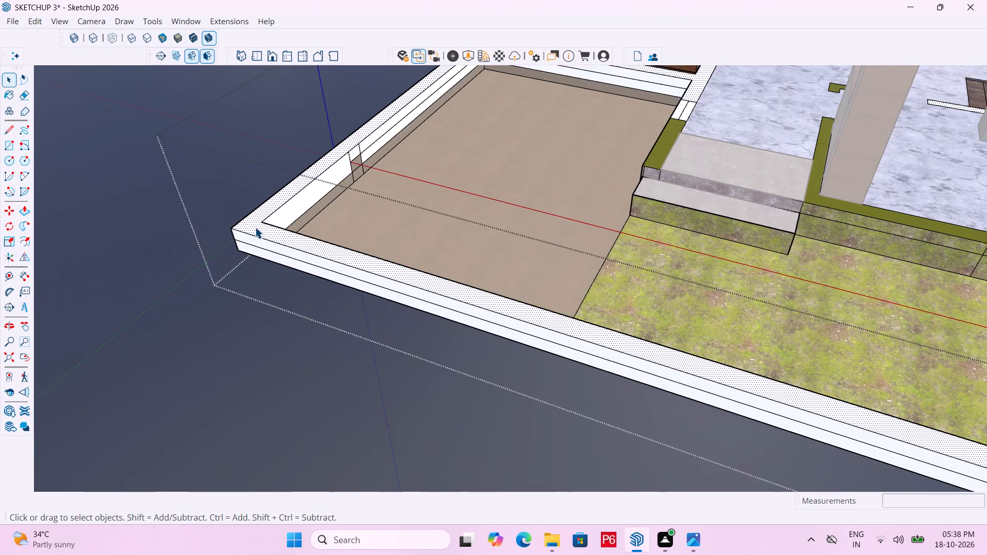
{"action": "scroll", "coordinate": [255, 227], "scroll_direction": "up", "scroll_amount": 2}
{"action": "key", "text": "l"}
{"action": "key", "text": "space"}
{"action": "key", "text": "l"}
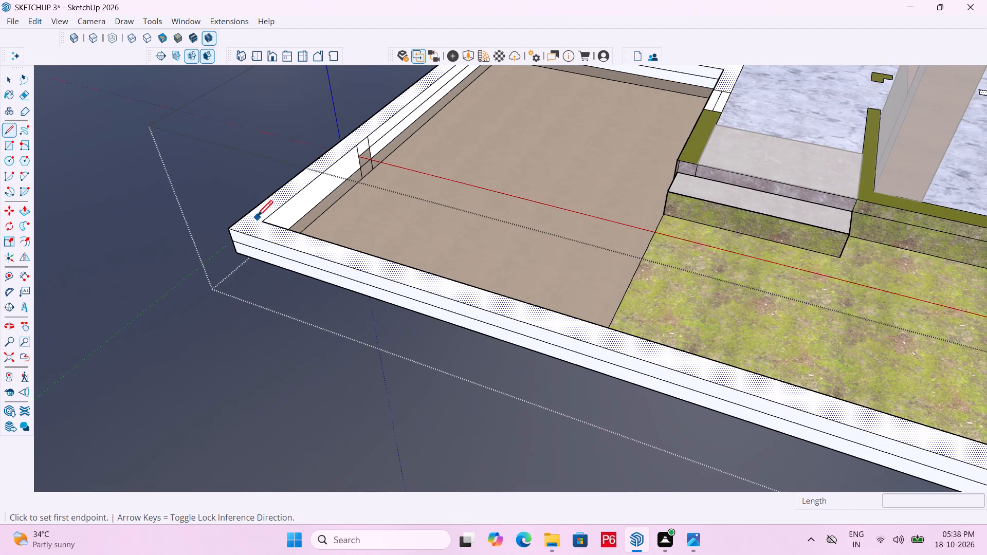
{"action": "left_click", "coordinate": [265, 217]}
{"action": "left_click", "coordinate": [245, 235]}
{"action": "key", "text": "space"}
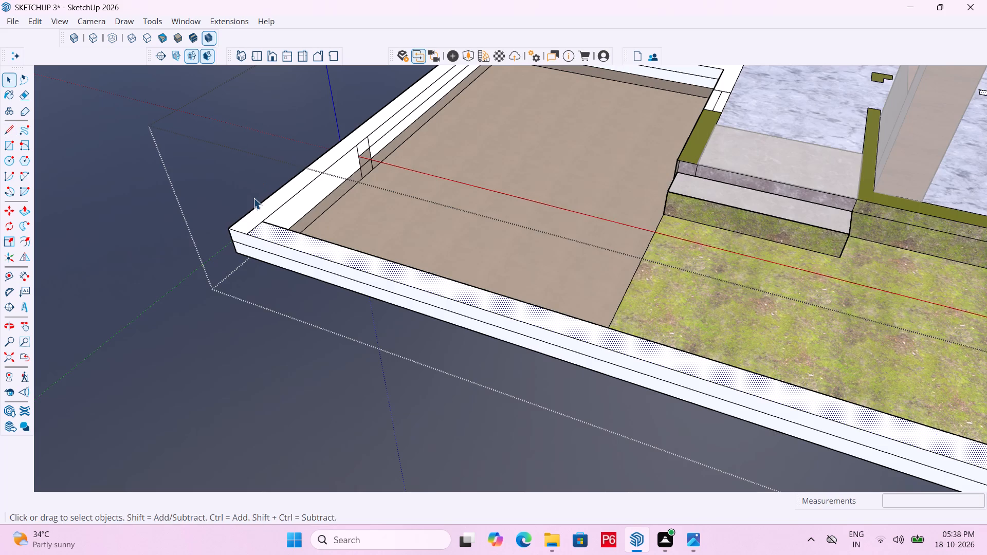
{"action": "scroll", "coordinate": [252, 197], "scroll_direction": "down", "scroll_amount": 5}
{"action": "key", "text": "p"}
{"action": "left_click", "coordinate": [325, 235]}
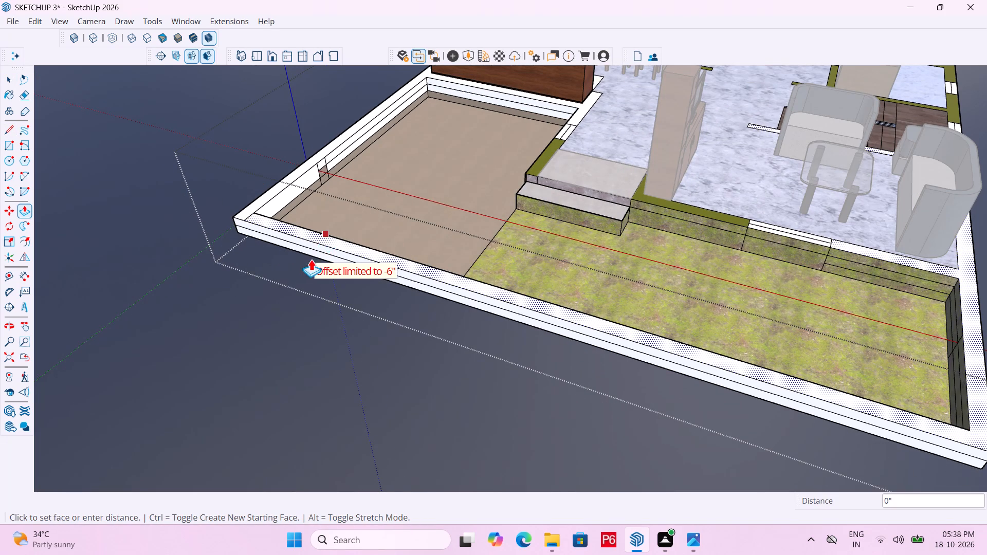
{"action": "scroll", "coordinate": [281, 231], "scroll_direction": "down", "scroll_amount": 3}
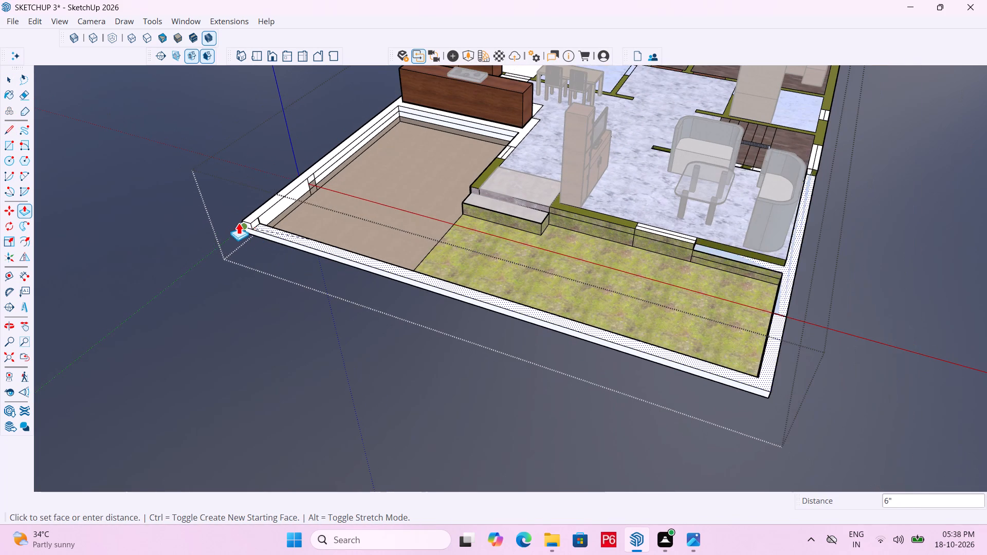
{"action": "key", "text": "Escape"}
Draw an edge across the front wall's top, starting where the boundary between paving and lawn meets the wall.
{"action": "scroll", "coordinate": [832, 267], "scroll_direction": "up", "scroll_amount": 5}
{"action": "scroll", "coordinate": [802, 173], "scroll_direction": "down", "scroll_amount": 4}
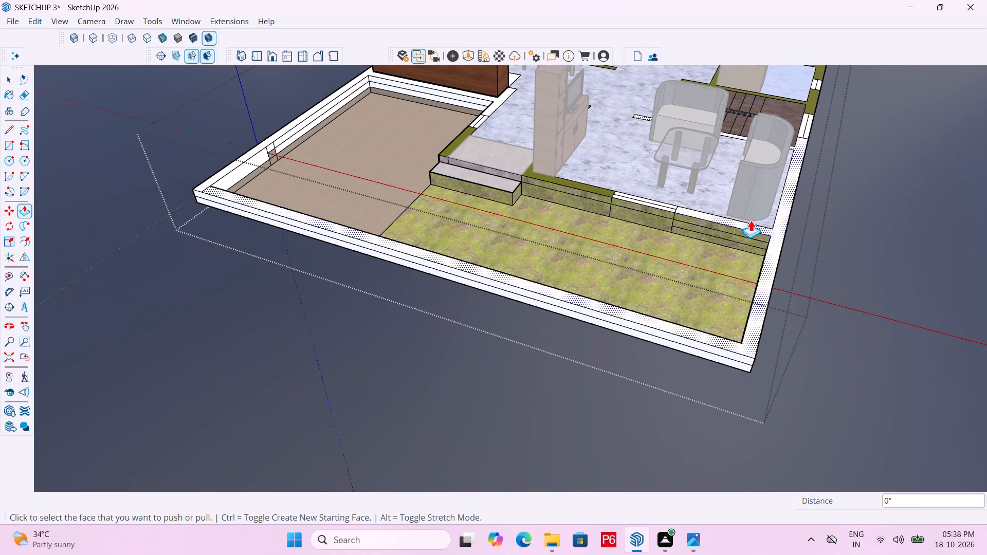
{"action": "scroll", "coordinate": [327, 252], "scroll_direction": "up", "scroll_amount": 6}
{"action": "key", "text": "l"}
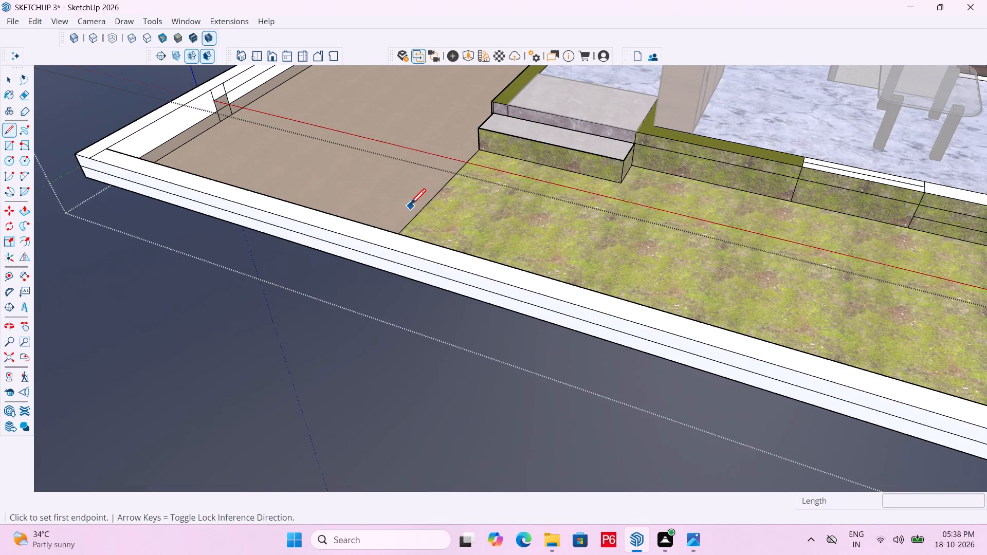
{"action": "scroll", "coordinate": [427, 211], "scroll_direction": "up", "scroll_amount": 4}
{"action": "left_click", "coordinate": [381, 249]}
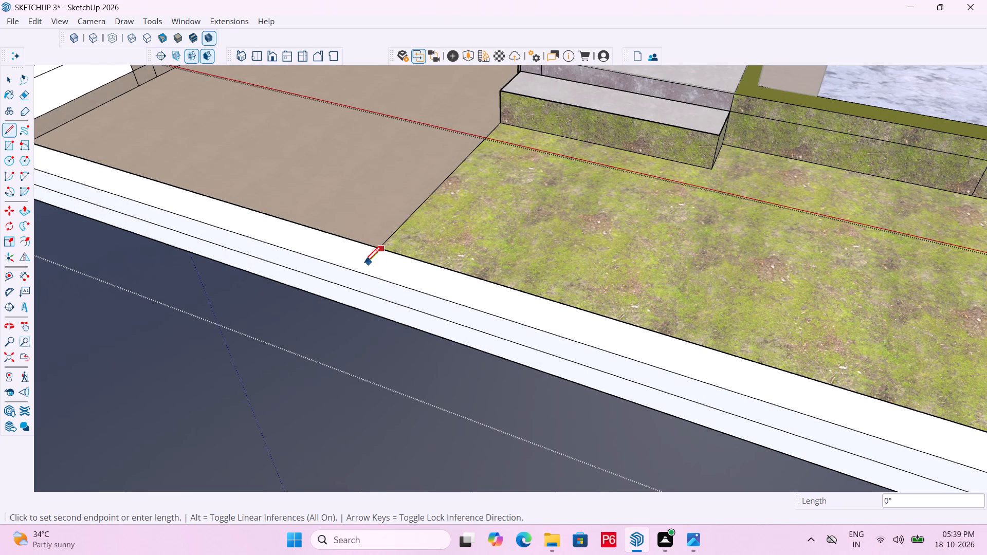
{"action": "left_click", "coordinate": [357, 273]}
{"action": "key", "text": "space"}
Push/Pull the front wall's top beside the paving down to the upper horizontal edge on its outer face.
{"action": "key", "text": "p"}
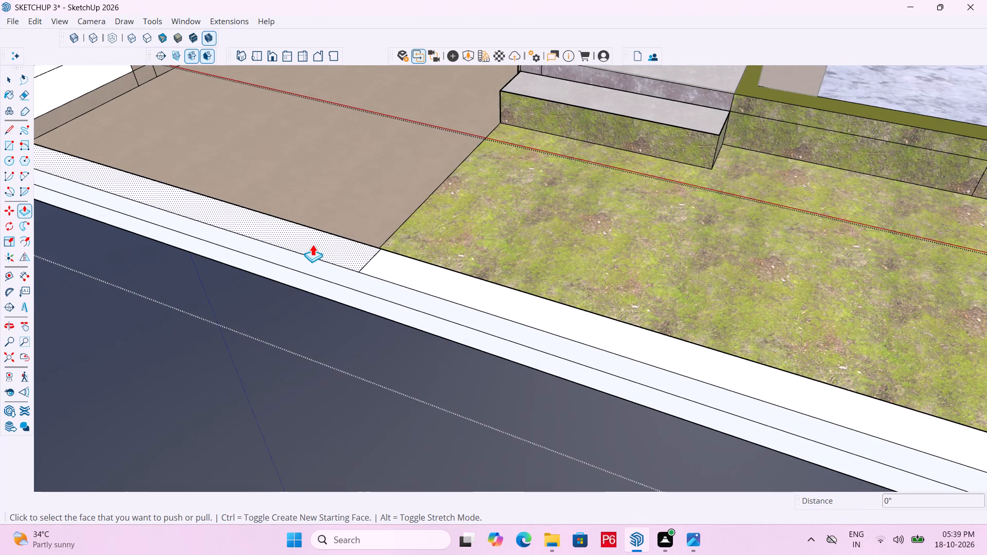
{"action": "left_click", "coordinate": [313, 244]}
{"action": "left_click", "coordinate": [302, 277]}
Extend the higher front wall's end face about 1' 9" to the boundary between paving and lawn, and save the model.
{"action": "scroll", "coordinate": [367, 192], "scroll_direction": "down", "scroll_amount": 5}
{"action": "middle_click_drag", "start_coordinate": [277, 220], "coordinate": [655, 234]}
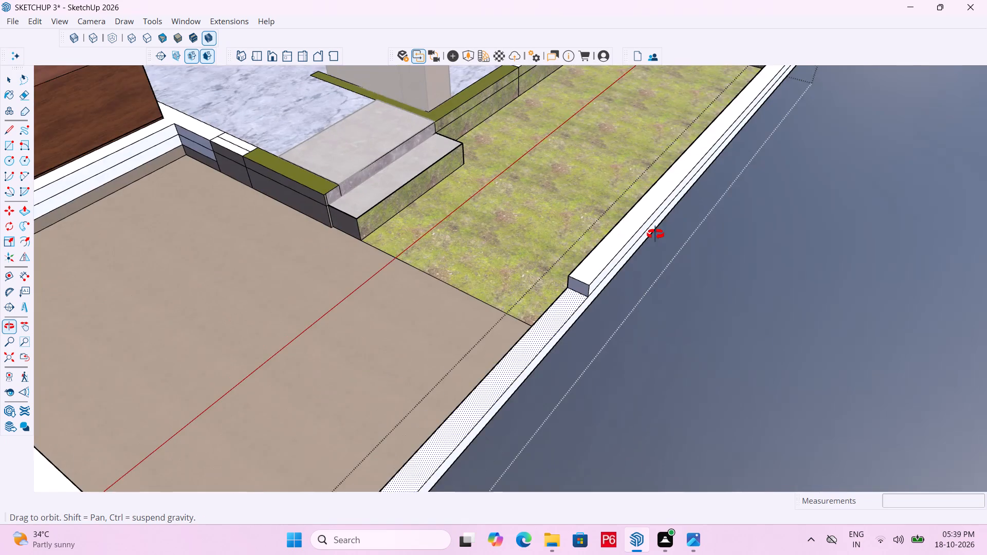
{"action": "middle_click_drag", "start_coordinate": [655, 234], "coordinate": [659, 232]}
{"action": "scroll", "coordinate": [580, 288], "scroll_direction": "up", "scroll_amount": 4}
{"action": "double_click", "coordinate": [578, 282]}
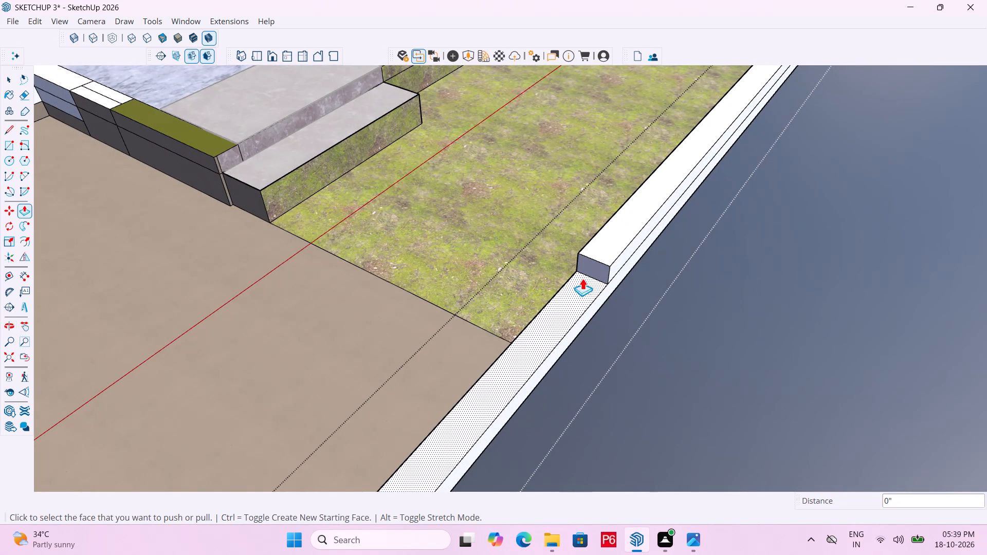
{"action": "left_click", "coordinate": [593, 267]}
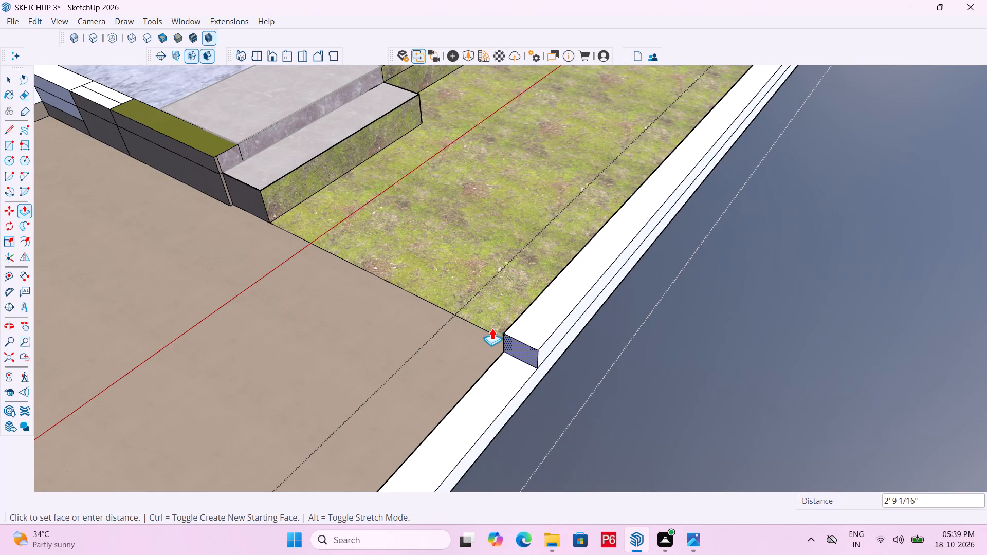
{"action": "scroll", "coordinate": [486, 325], "scroll_direction": "up", "scroll_amount": 4}
{"action": "left_click", "coordinate": [480, 327]}
{"action": "scroll", "coordinate": [551, 291], "scroll_direction": "down", "scroll_amount": 5}
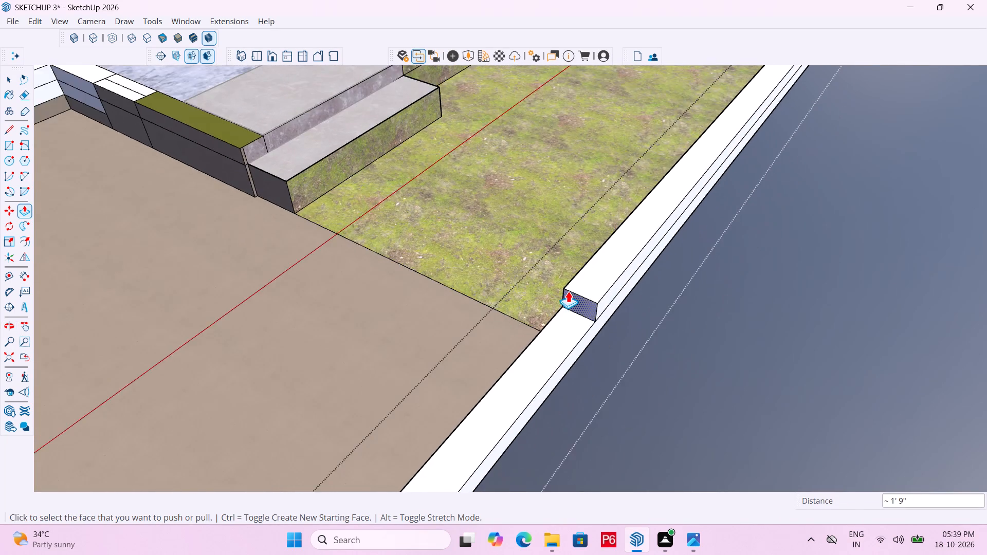
{"action": "middle_click_drag", "start_coordinate": [569, 291], "coordinate": [338, 251]}
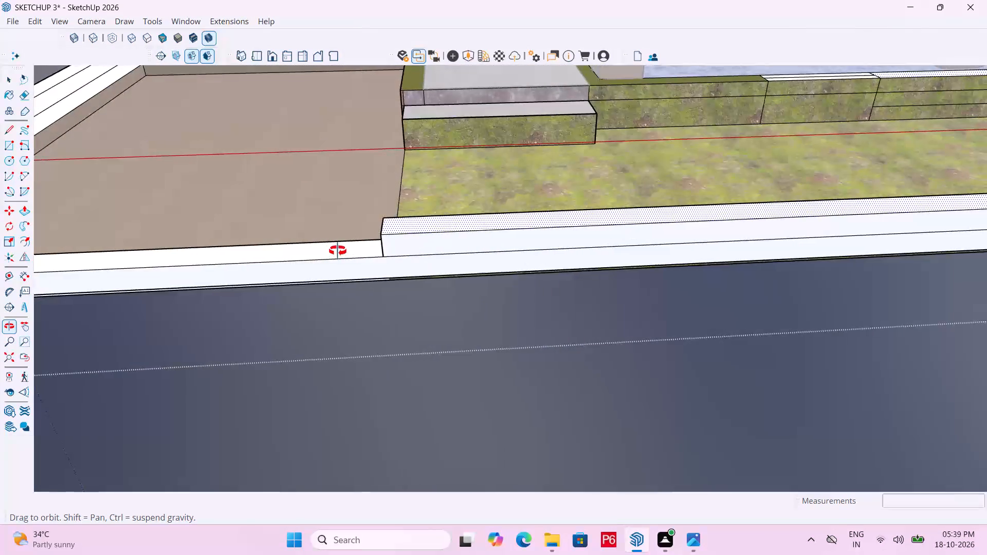
{"action": "middle_click_drag", "start_coordinate": [338, 251], "coordinate": [351, 245]}
{"action": "scroll", "coordinate": [461, 221], "scroll_direction": "down", "scroll_amount": 3, "text": "ctrl"}
{"action": "key", "text": "ctrl+s"}
{"action": "key", "text": "ctrl+s"}
{"action": "key", "text": "ctrl+s"}
{"action": "key", "text": "ctrl+s"}
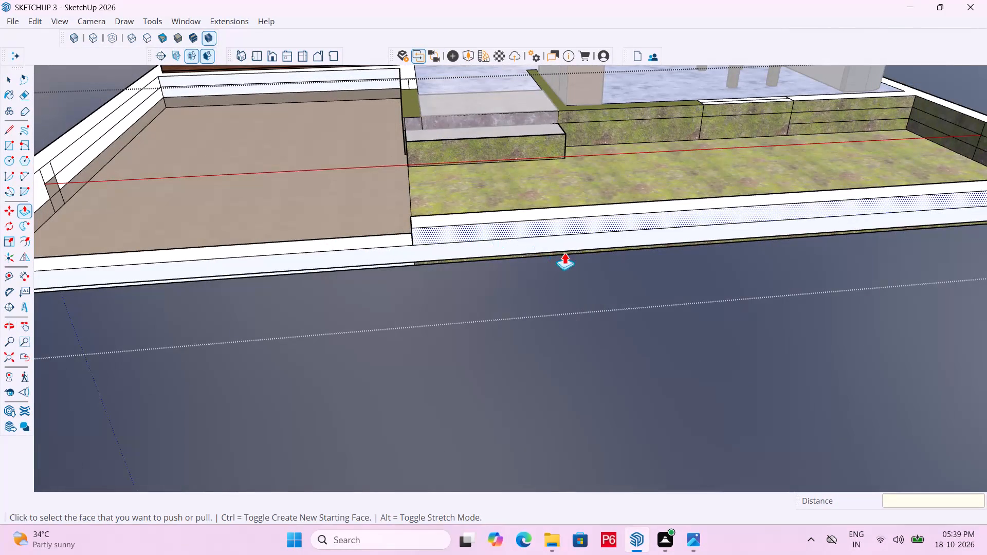
Examine the lowered front wall section and the perimeter wall around the lawn and paving from several angles.
{"action": "scroll", "coordinate": [584, 262], "scroll_direction": "down", "scroll_amount": 2}
{"action": "scroll", "coordinate": [691, 266], "scroll_direction": "down", "scroll_amount": 4}
{"action": "middle_click_drag", "start_coordinate": [698, 274], "coordinate": [594, 291]}
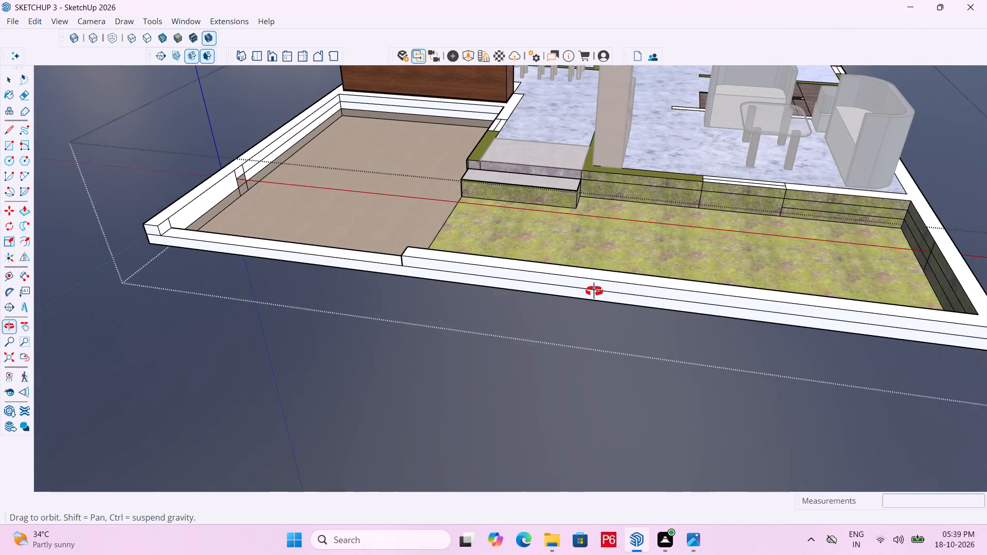
{"action": "middle_click_drag", "start_coordinate": [594, 291], "coordinate": [608, 286]}
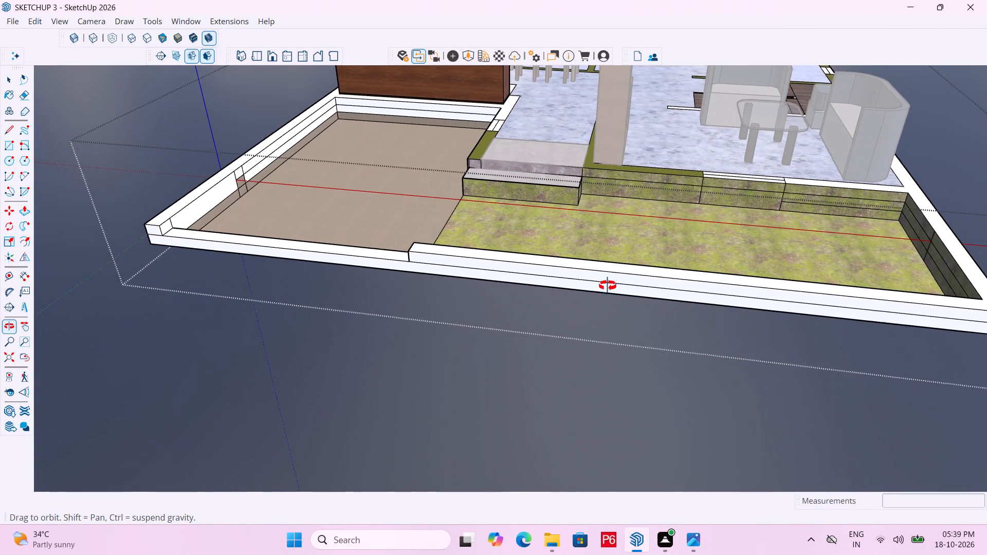
{"action": "middle_click_drag", "start_coordinate": [608, 286], "coordinate": [631, 275]}
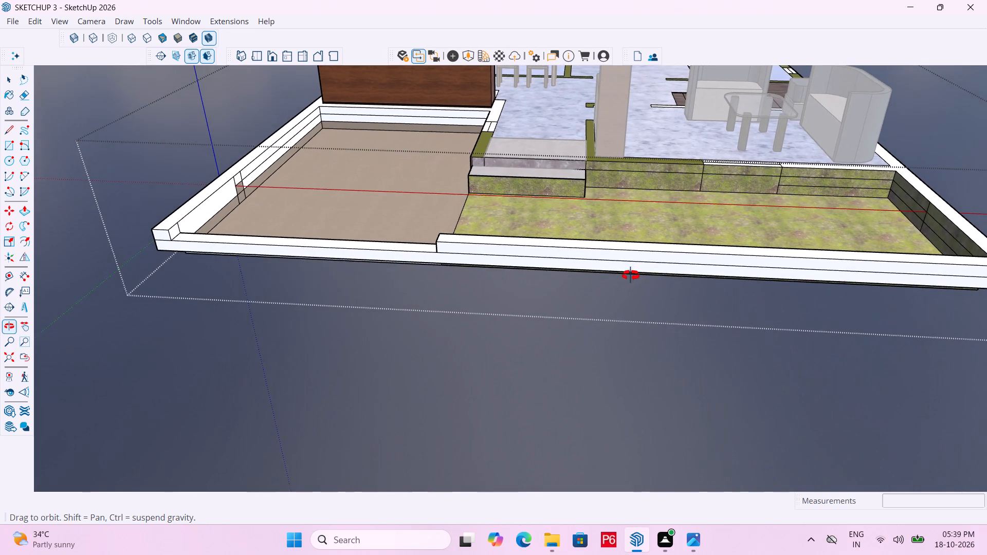
{"action": "middle_click_drag", "start_coordinate": [631, 275], "coordinate": [634, 270]}
{"action": "scroll", "coordinate": [675, 287], "scroll_direction": "down", "scroll_amount": 3}
{"action": "middle_click_drag", "start_coordinate": [601, 273], "coordinate": [394, 263]}
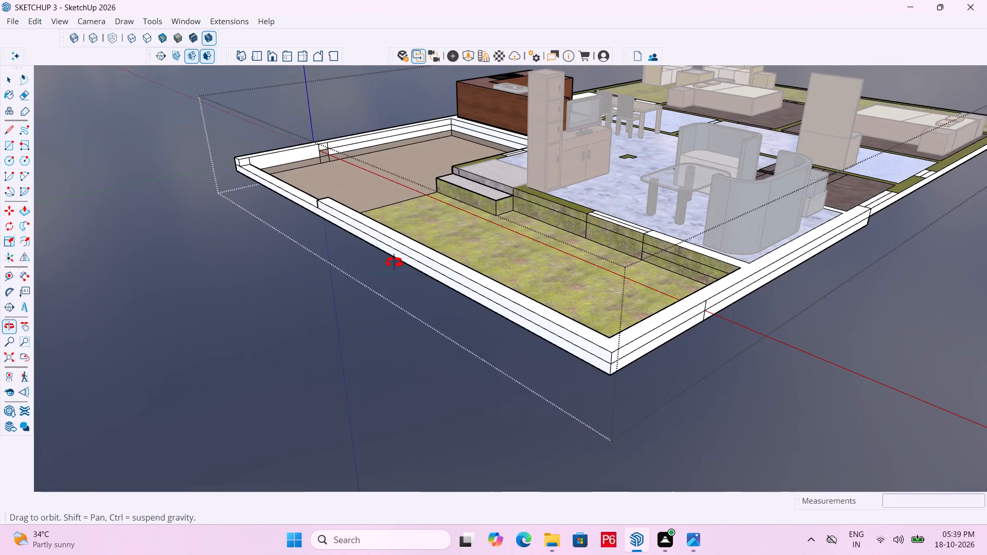
{"action": "middle_click_drag", "start_coordinate": [394, 263], "coordinate": [511, 266]}
Erase the horizontal dividing edges on the inner faces of the outer side wall and the kitchen-side wall around the paving.
{"action": "scroll", "coordinate": [372, 151], "scroll_direction": "up", "scroll_amount": 8}
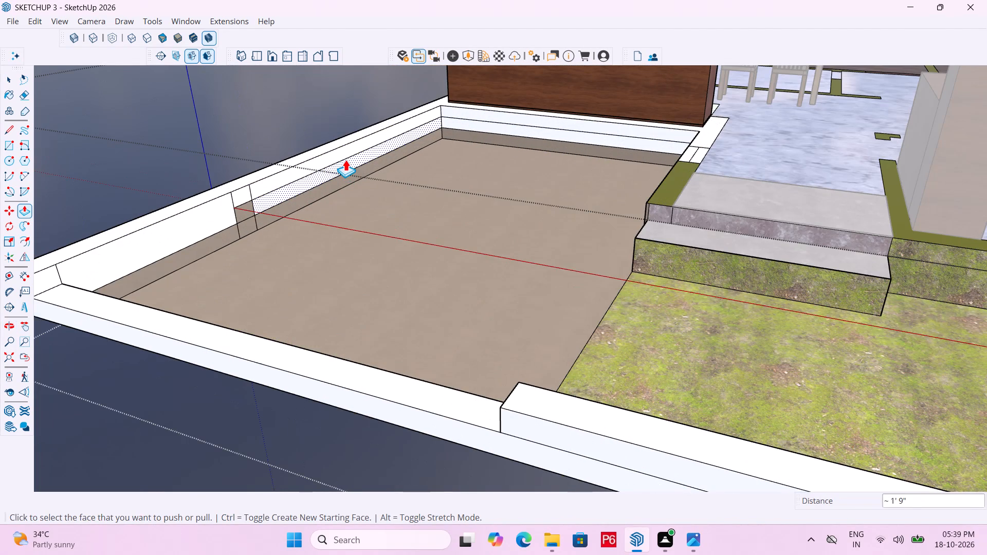
{"action": "key", "text": "e"}
{"action": "left_click", "coordinate": [309, 175]}
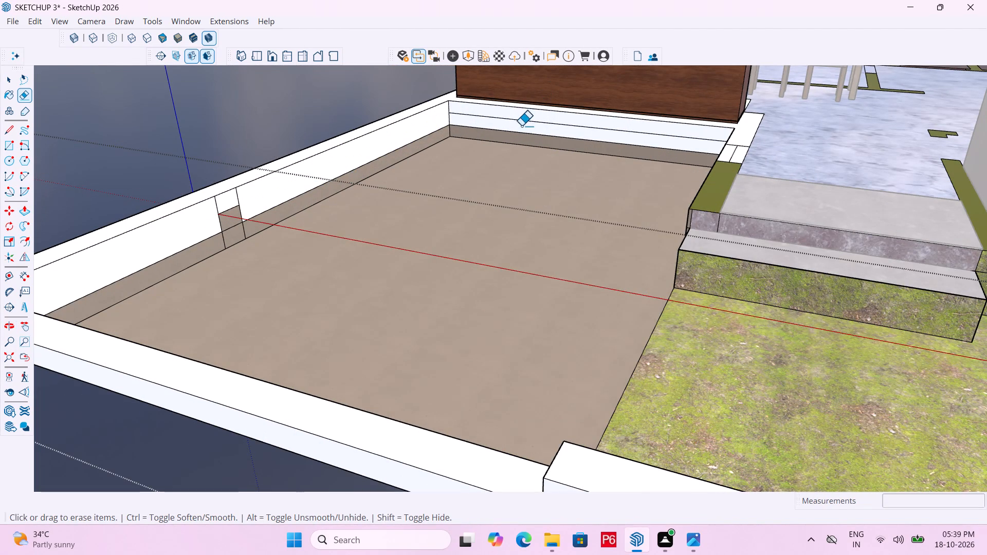
{"action": "double_click", "coordinate": [526, 121]}
Erase the edges of the small leftover patch on the outer side wall's inner face, and save the model.
{"action": "left_click_drag", "start_coordinate": [212, 215], "coordinate": [241, 199]}
{"action": "left_click", "coordinate": [241, 199]}
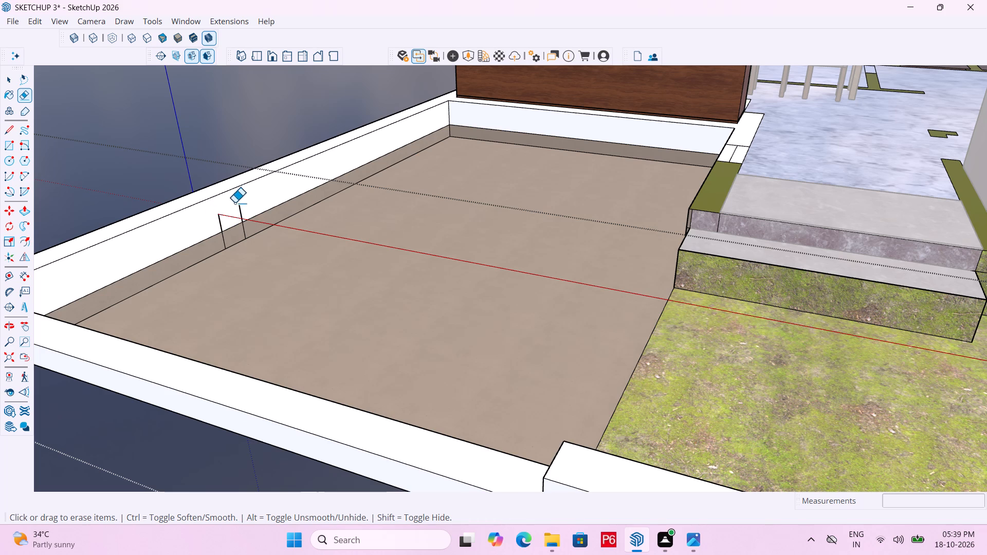
{"action": "left_click_drag", "start_coordinate": [216, 219], "coordinate": [242, 203]}
{"action": "left_click_drag", "start_coordinate": [242, 203], "coordinate": [221, 218]}
{"action": "left_click_drag", "start_coordinate": [226, 244], "coordinate": [247, 228]}
{"action": "scroll", "coordinate": [280, 194], "scroll_direction": "down", "scroll_amount": 6}
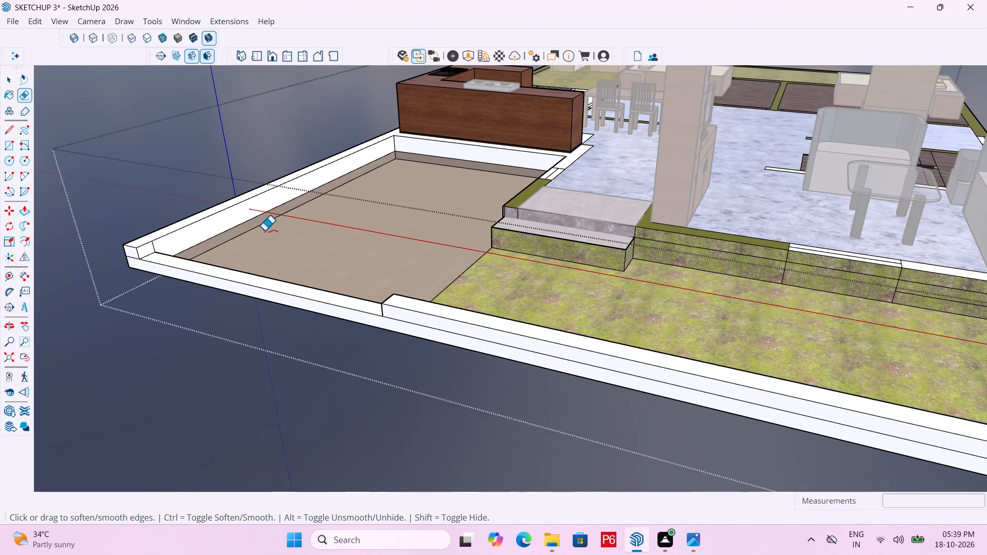
{"action": "key", "text": "ctrl+s"}
{"action": "key", "text": "ctrl+s"}
{"action": "key", "text": "ctrl+s"}
{"action": "key", "text": "ctrl+s"}
{"action": "key", "text": "ctrl+s"}
{"action": "key", "text": "ctrl+s"}
{"action": "key", "text": "ctrl+s"}
Erase the horizontal and vertical dividing edges on the wall face between the paving and the porch and house floor.
{"action": "middle_click_drag", "start_coordinate": [147, 272], "coordinate": [257, 280]}
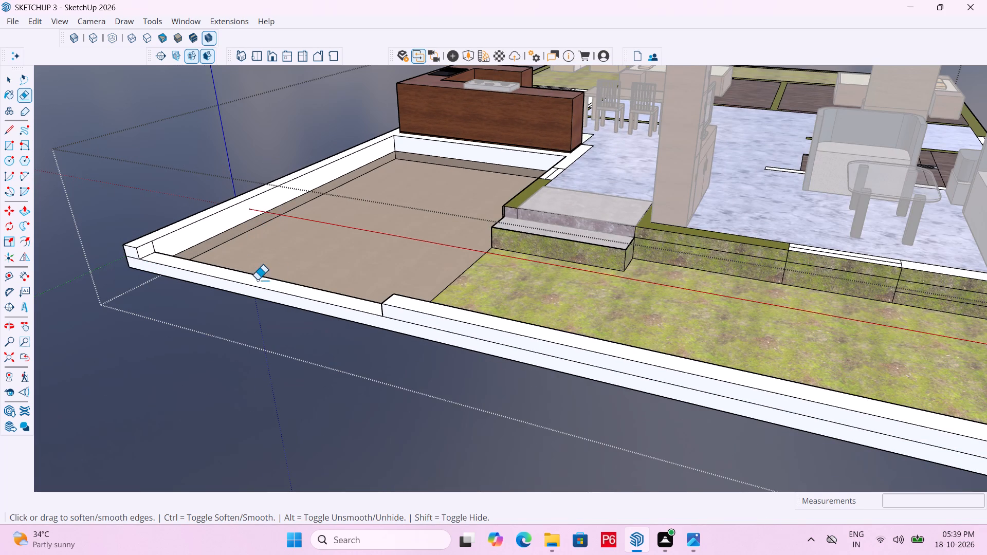
{"action": "middle_click_drag", "start_coordinate": [257, 280], "coordinate": [529, 276]}
{"action": "scroll", "coordinate": [422, 263], "scroll_direction": "down", "scroll_amount": 4}
{"action": "middle_click_drag", "start_coordinate": [394, 270], "coordinate": [437, 328]}
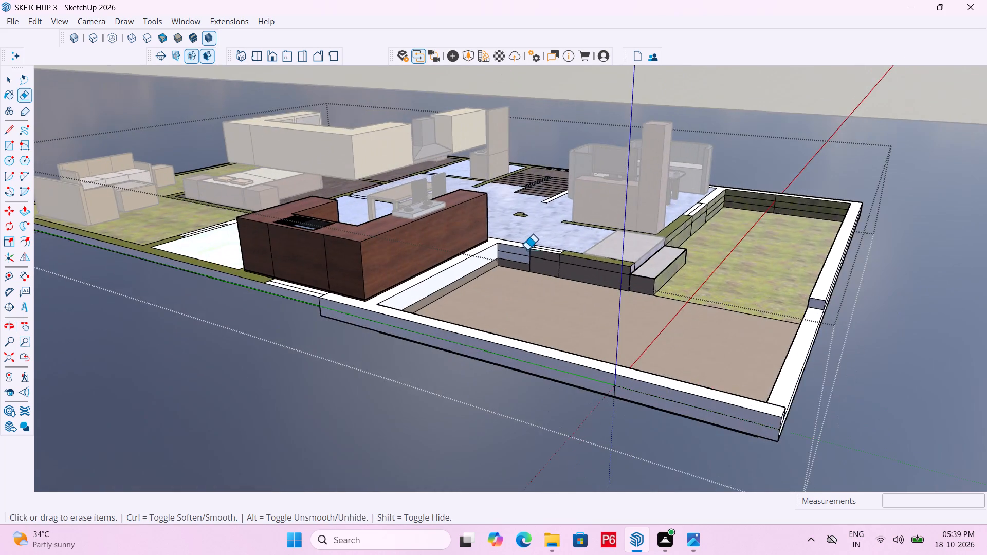
{"action": "scroll", "coordinate": [527, 250], "scroll_direction": "up", "scroll_amount": 10}
{"action": "left_click_drag", "start_coordinate": [583, 263], "coordinate": [496, 264]}
{"action": "left_click", "coordinate": [496, 264]}
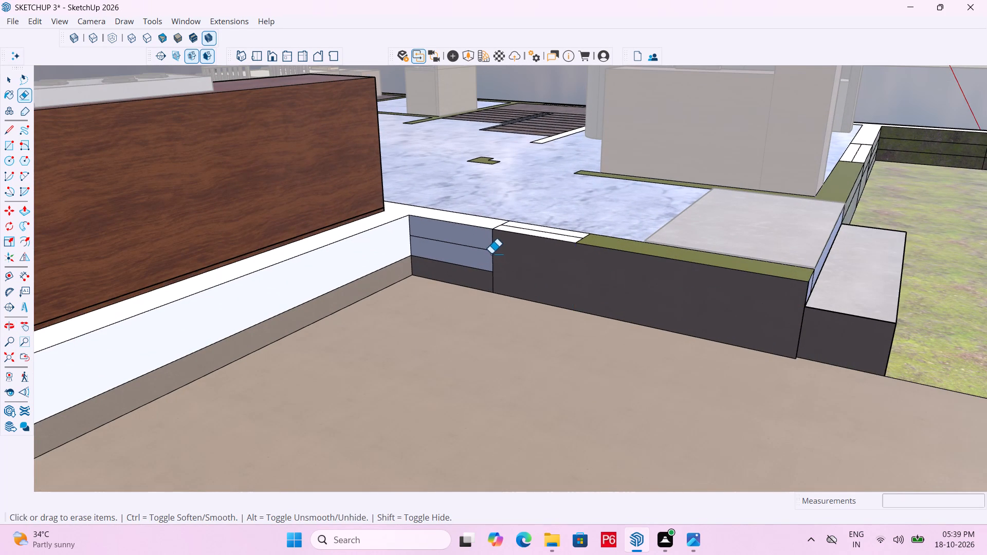
{"action": "left_click", "coordinate": [491, 254]}
{"action": "left_click_drag", "start_coordinate": [493, 251], "coordinate": [483, 242]}
{"action": "left_click_drag", "start_coordinate": [488, 267], "coordinate": [489, 272]}
{"action": "left_click", "coordinate": [489, 272]}
{"action": "left_click_drag", "start_coordinate": [487, 273], "coordinate": [498, 273]}
{"action": "left_click", "coordinate": [498, 273]}
{"action": "middle_click_drag", "start_coordinate": [643, 299], "coordinate": [476, 291]}
{"action": "scroll", "coordinate": [639, 299], "scroll_direction": "down", "scroll_amount": 1}
{"action": "scroll", "coordinate": [478, 300], "scroll_direction": "up", "scroll_amount": 6}
{"action": "scroll", "coordinate": [671, 300], "scroll_direction": "down", "scroll_amount": 8}
{"action": "middle_click_drag", "start_coordinate": [594, 288], "coordinate": [520, 290]}
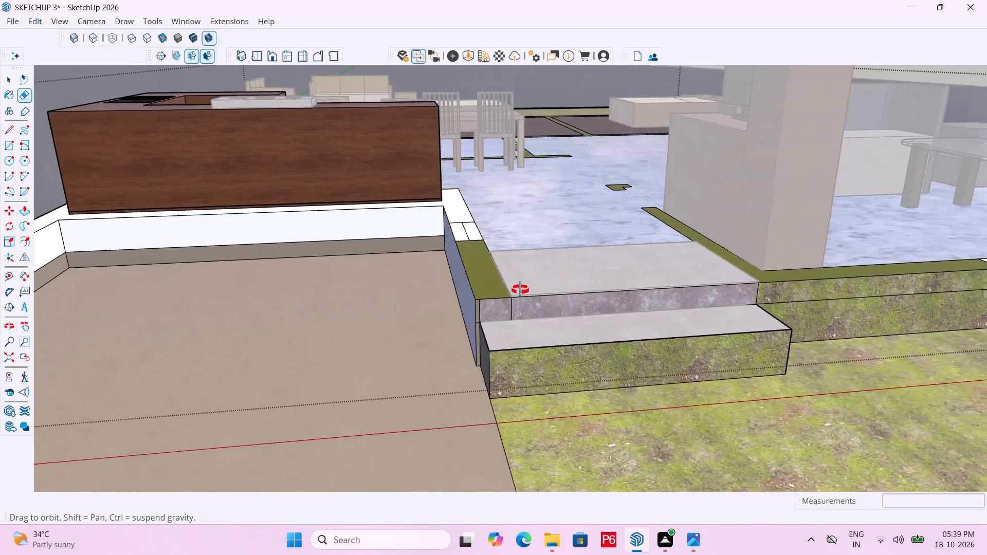
Save the model.
{"action": "middle_click_drag", "start_coordinate": [520, 290], "coordinate": [518, 290]}
{"action": "key", "text": "ctrl+s"}
{"action": "key", "text": "ctrl+s"}
{"action": "key", "text": "ctrl+s"}
{"action": "key", "text": "ctrl+s"}
Sample the paving's Plaster_02_1K material and paint it on the inner faces of the porch-side, kitchen-side and outer side walls around the paving.
{"action": "scroll", "coordinate": [599, 240], "scroll_direction": "down", "scroll_amount": 2}
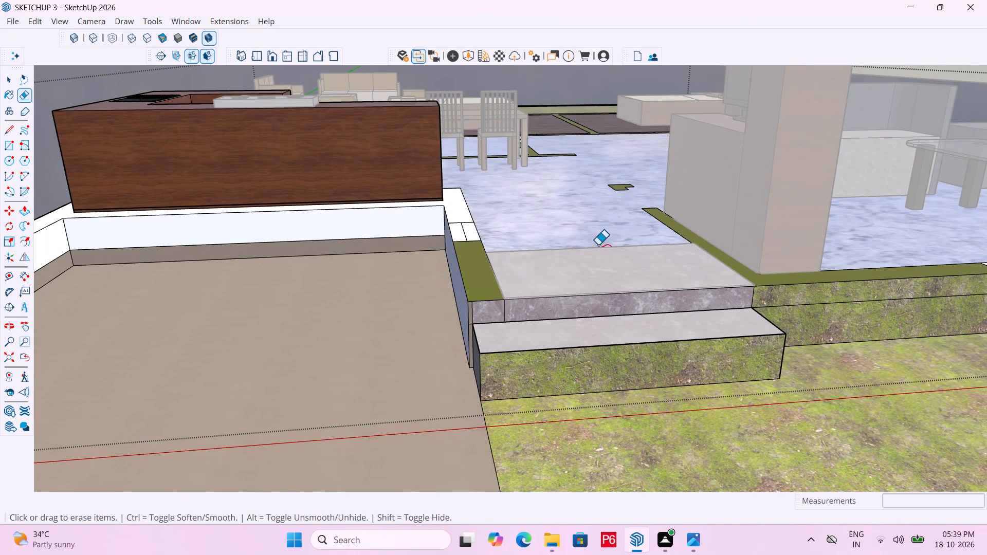
{"action": "scroll", "coordinate": [598, 245], "scroll_direction": "down", "scroll_amount": 3}
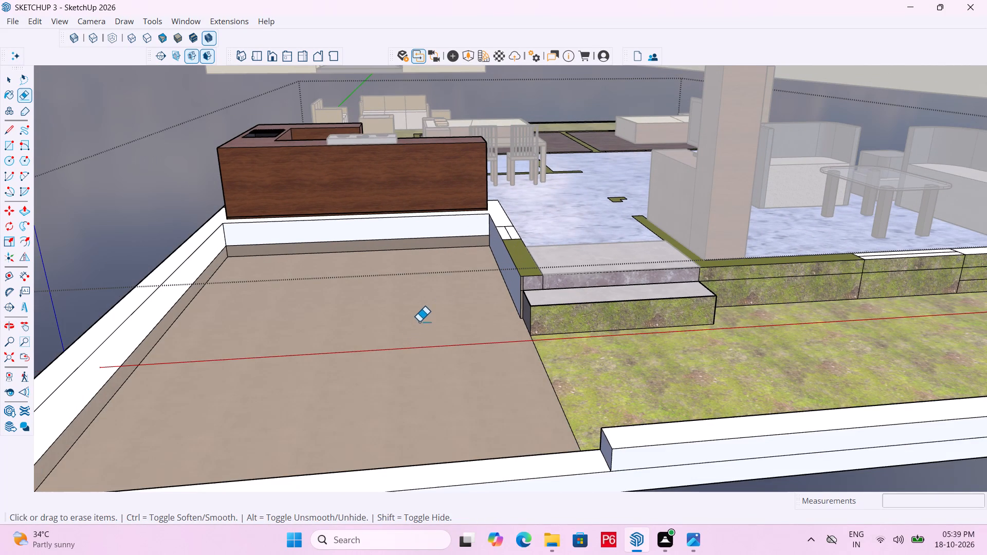
{"action": "key", "text": "b"}
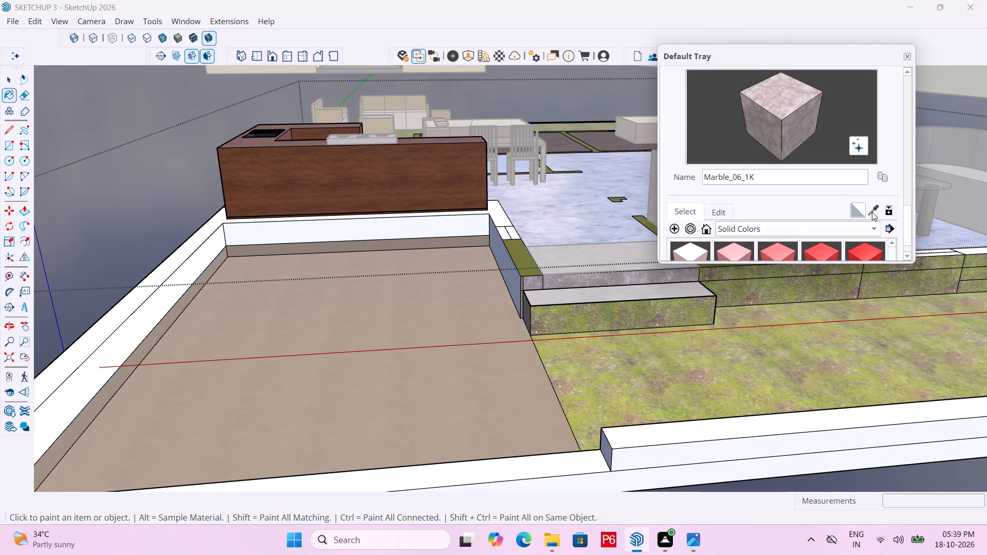
{"action": "left_click", "coordinate": [872, 211]}
{"action": "left_click_drag", "start_coordinate": [384, 313], "coordinate": [391, 309]}
{"action": "left_click", "coordinate": [510, 276]}
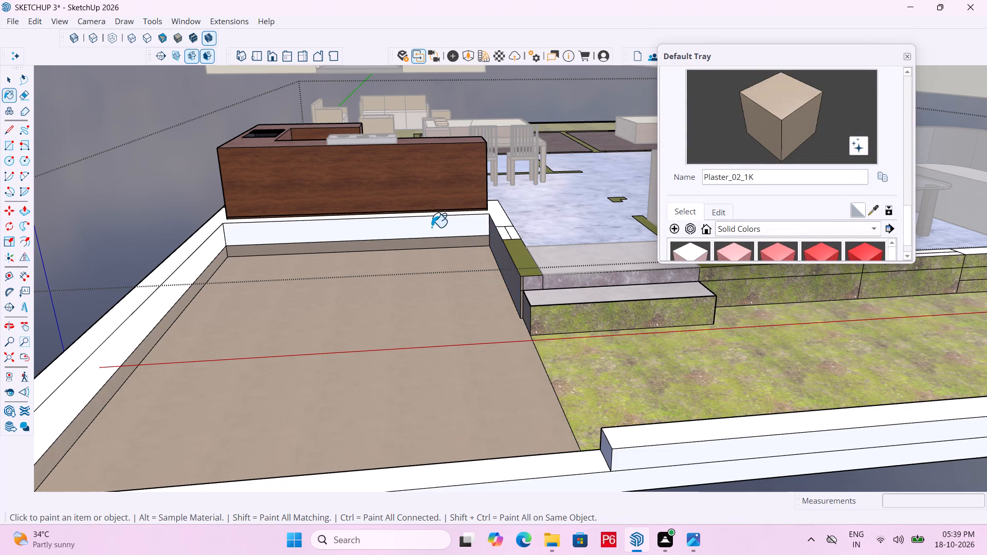
{"action": "left_click", "coordinate": [431, 227]}
{"action": "double_click", "coordinate": [187, 265]}
Erase the horizontal dividing edges on the plastered inner faces of the outer side wall and kitchen-side wall, and save the model.
{"action": "scroll", "coordinate": [177, 288], "scroll_direction": "up", "scroll_amount": 3}
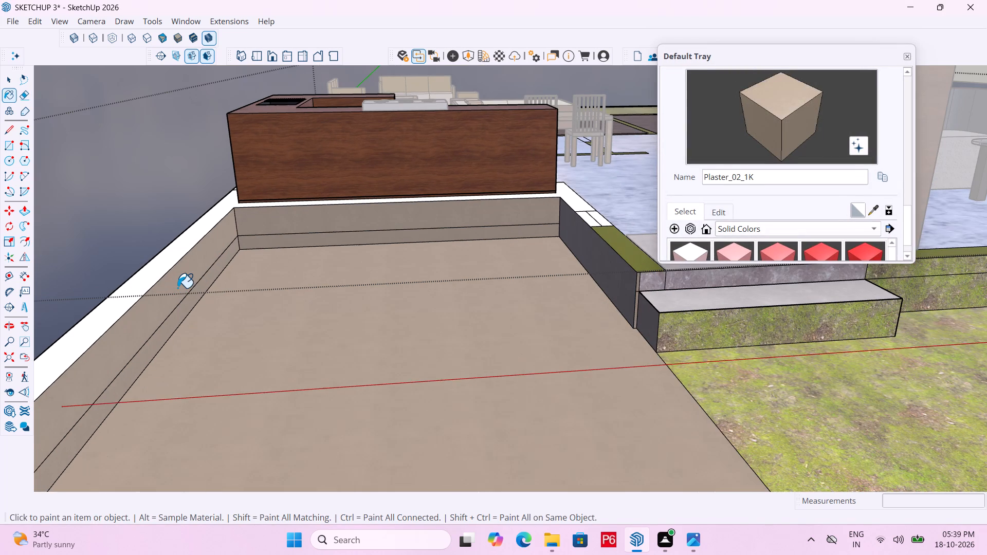
{"action": "key", "text": "e"}
{"action": "left_click_drag", "start_coordinate": [184, 294], "coordinate": [193, 291]}
{"action": "left_click", "coordinate": [278, 230]}
{"action": "left_click", "coordinate": [281, 230]}
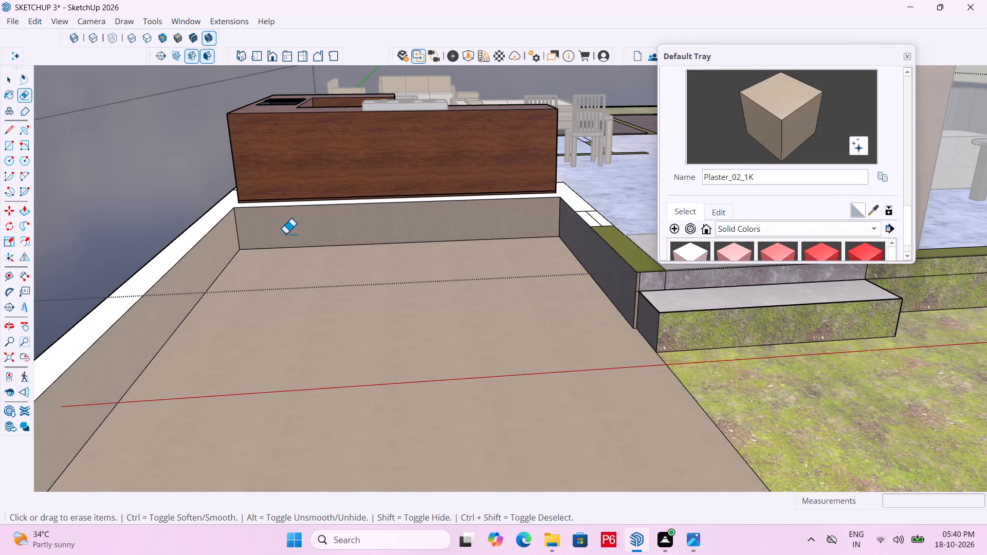
{"action": "key", "text": "ctrl+s"}
{"action": "key", "text": "ctrl+s"}
{"action": "key", "text": "ctrl+s"}
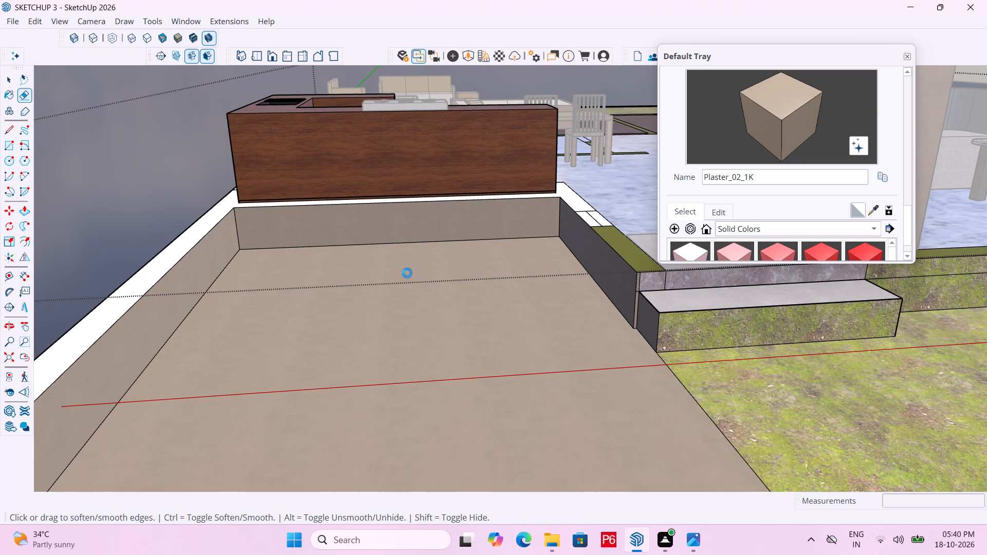
{"action": "key", "text": "ctrl+s"}
{"action": "key", "text": "ctrl+s"}
{"action": "key", "text": "ctrl+s"}
{"action": "key", "text": "ctrl+s"}
{"action": "key", "text": "ctrl+s"}
{"action": "key", "text": "ctrl+s"}
Examine the perimeter wall and the underside of the lawn, paving and house floor from several angles.
{"action": "scroll", "coordinate": [221, 270], "scroll_direction": "down", "scroll_amount": 3}
{"action": "scroll", "coordinate": [179, 249], "scroll_direction": "down", "scroll_amount": 3}
{"action": "scroll", "coordinate": [305, 250], "scroll_direction": "down", "scroll_amount": 3}
{"action": "scroll", "coordinate": [342, 270], "scroll_direction": "down", "scroll_amount": 3}
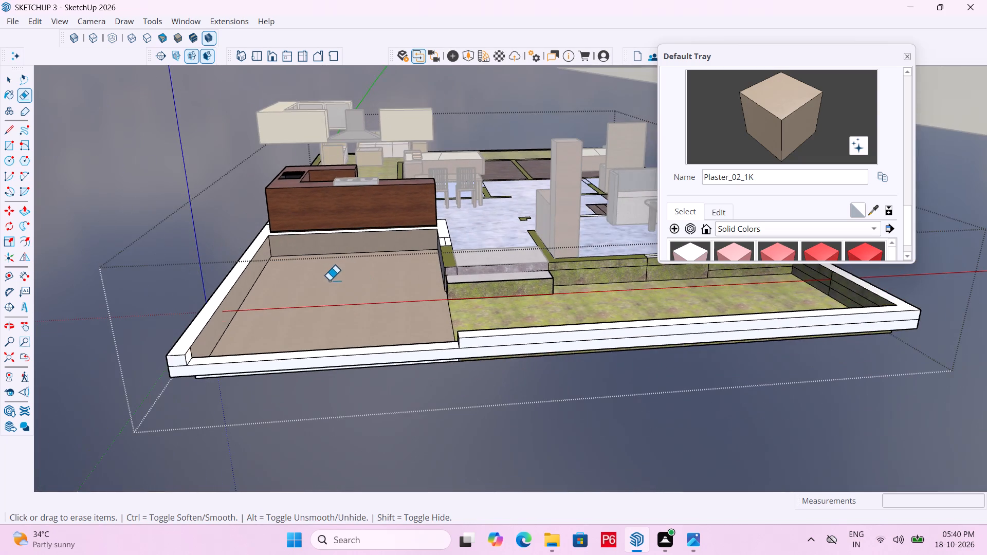
{"action": "middle_click_drag", "start_coordinate": [572, 307], "coordinate": [486, 168]}
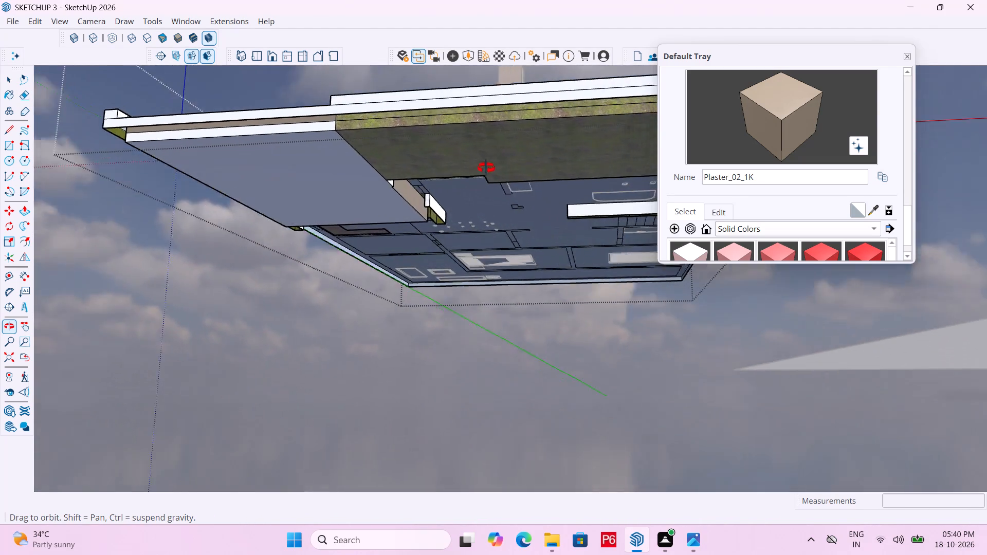
{"action": "middle_click_drag", "start_coordinate": [486, 168], "coordinate": [365, 211]}
{"action": "scroll", "coordinate": [327, 212], "scroll_direction": "up", "scroll_amount": 1}
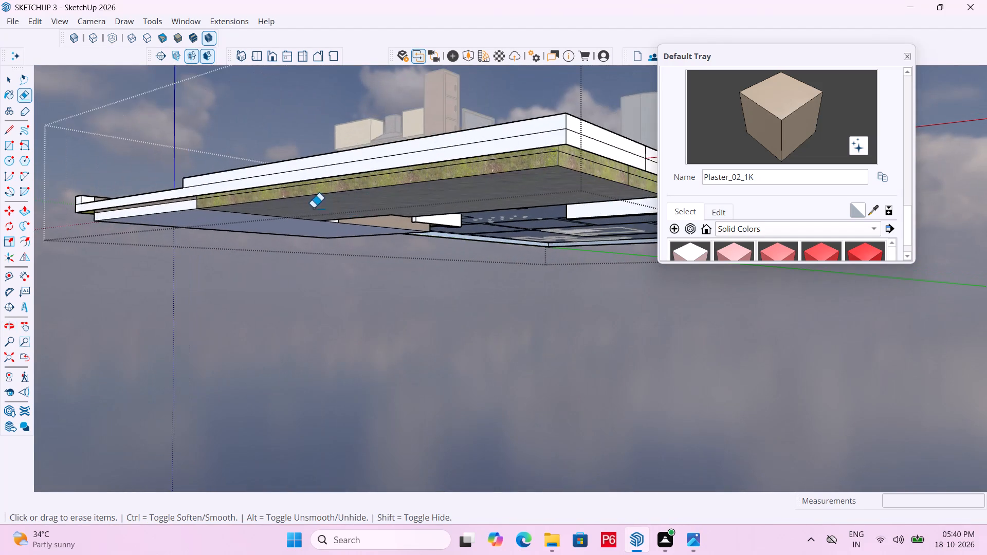
{"action": "scroll", "coordinate": [273, 207], "scroll_direction": "down", "scroll_amount": 5}
{"action": "middle_click_drag", "start_coordinate": [501, 201], "coordinate": [368, 141]}
{"action": "scroll", "coordinate": [499, 199], "scroll_direction": "up", "scroll_amount": 1}
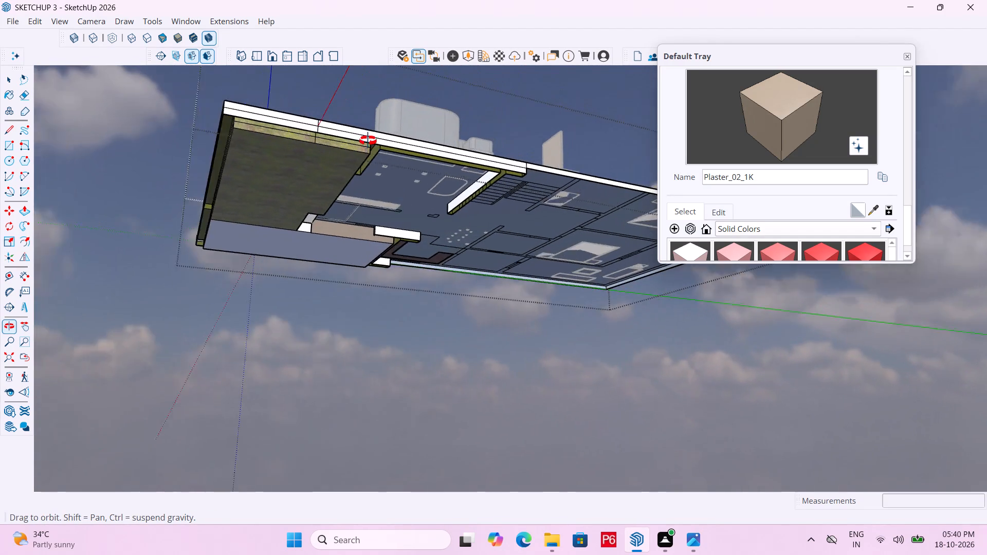
{"action": "middle_click_drag", "start_coordinate": [368, 141], "coordinate": [372, 154]}
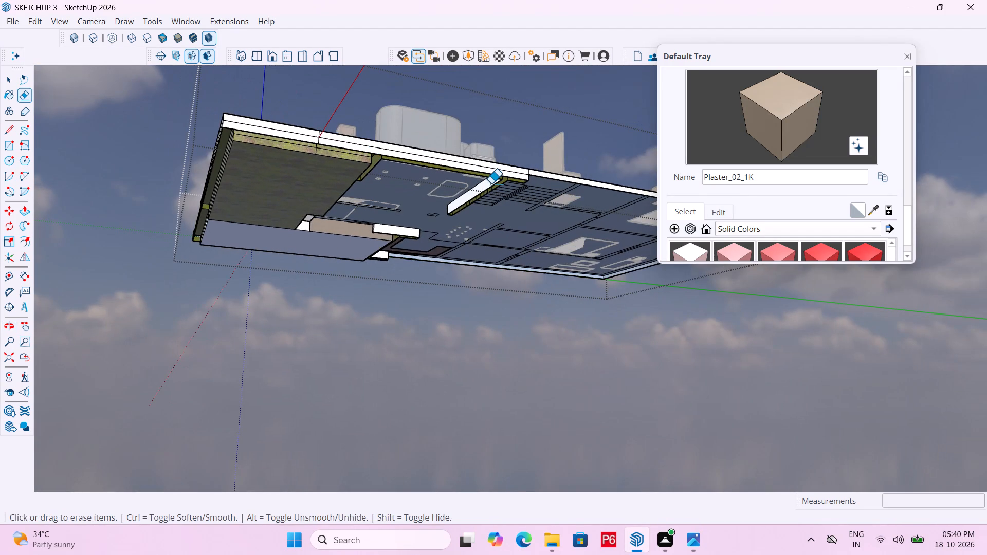
{"action": "middle_click_drag", "start_coordinate": [317, 186], "coordinate": [334, 288]}
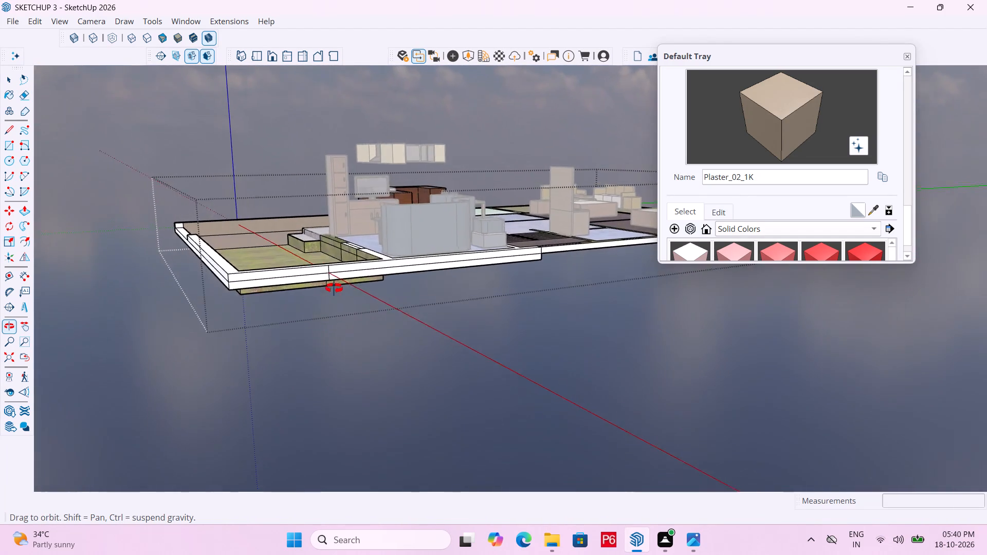
{"action": "middle_click_drag", "start_coordinate": [334, 288], "coordinate": [408, 276]}
{"action": "middle_click_drag", "start_coordinate": [408, 266], "coordinate": [145, 153]}
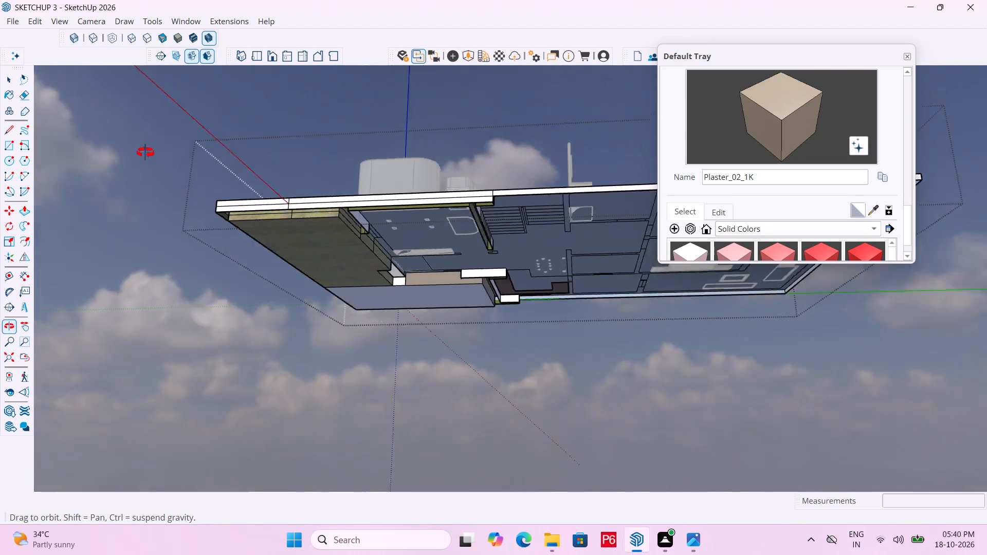
{"action": "middle_click_drag", "start_coordinate": [145, 153], "coordinate": [109, 153]}
{"action": "middle_click_drag", "start_coordinate": [555, 277], "coordinate": [251, 291]}
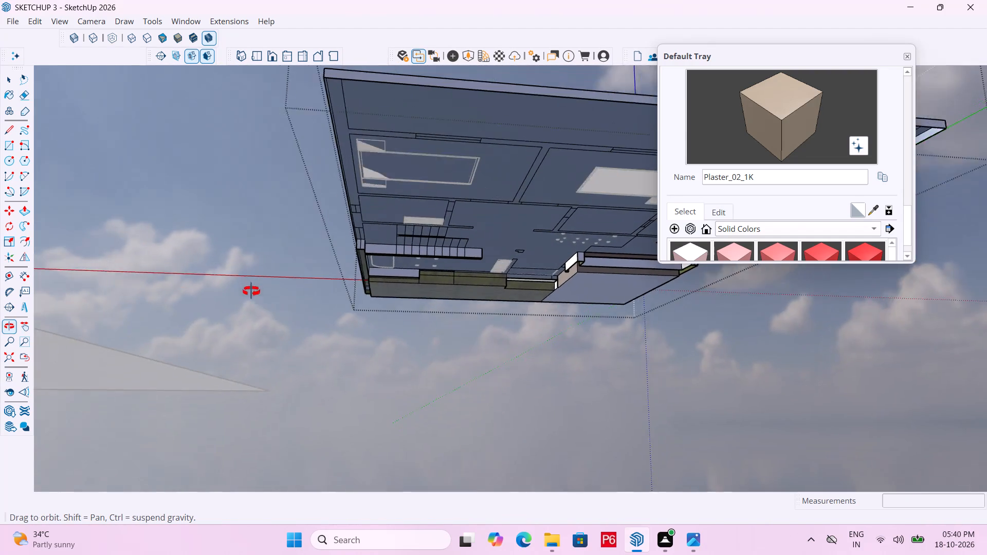
{"action": "middle_click_drag", "start_coordinate": [251, 291], "coordinate": [247, 303]}
{"action": "middle_click_drag", "start_coordinate": [280, 277], "coordinate": [865, 539]}
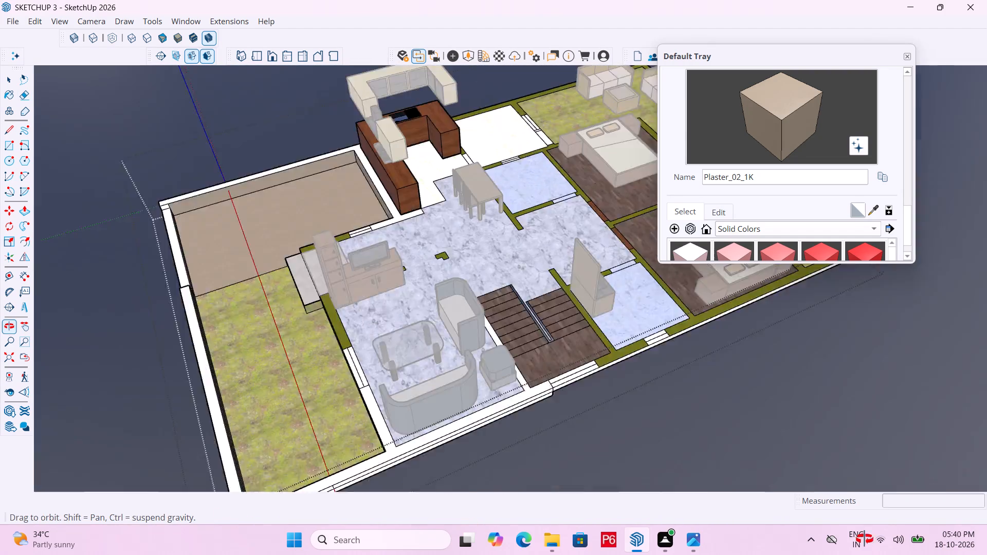
{"action": "middle_click_drag", "start_coordinate": [865, 539], "coordinate": [901, 530]}
Close the floor and wall group that is open for editing, and save the model.
{"action": "key", "text": "space"}
{"action": "triple_click", "coordinate": [750, 342]}
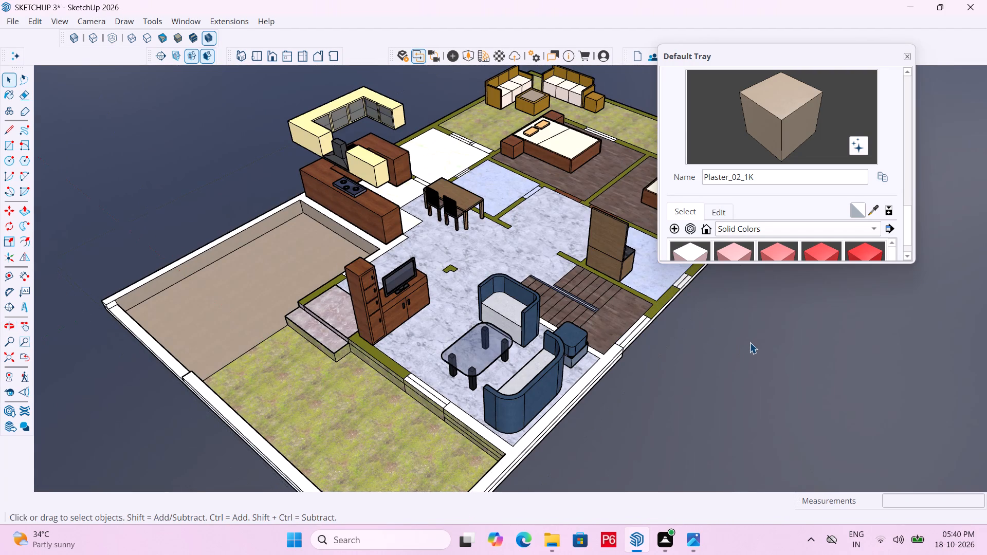
{"action": "key", "text": "ctrl+s"}
{"action": "key", "text": "ctrl+s"}
{"action": "key", "text": "ctrl+s"}
{"action": "key", "text": "ctrl+s"}
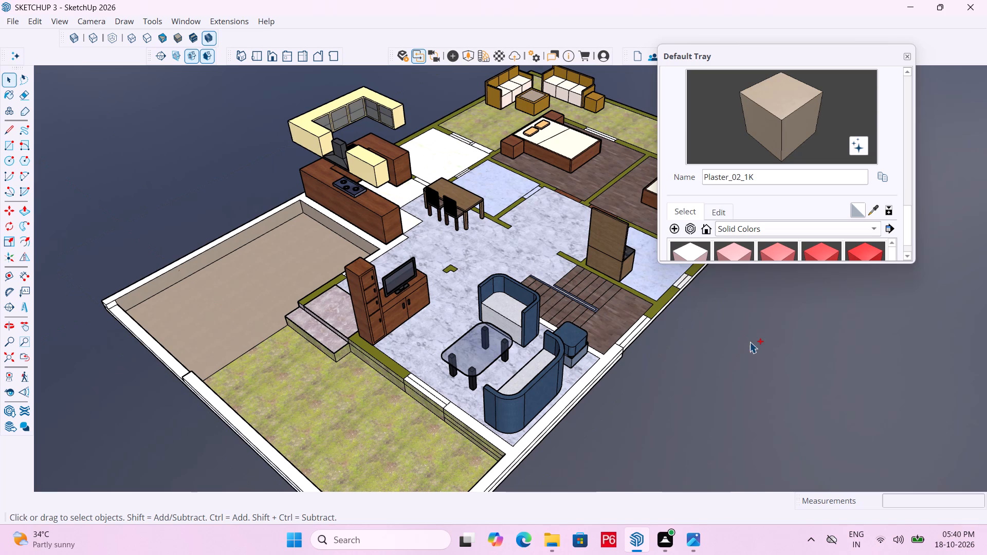
{"action": "key", "text": "ctrl+s"}
{"action": "key", "text": "ctrl+s"}
{"action": "key", "text": "ctrl+s"}
{"action": "key", "text": "ctrl+s"}
{"action": "key", "text": "ctrl+s"}
Examine the plastered paving walls, the lawn and the perimeter wall from several angles, and save the model.
{"action": "scroll", "coordinate": [498, 229], "scroll_direction": "down", "scroll_amount": 5}
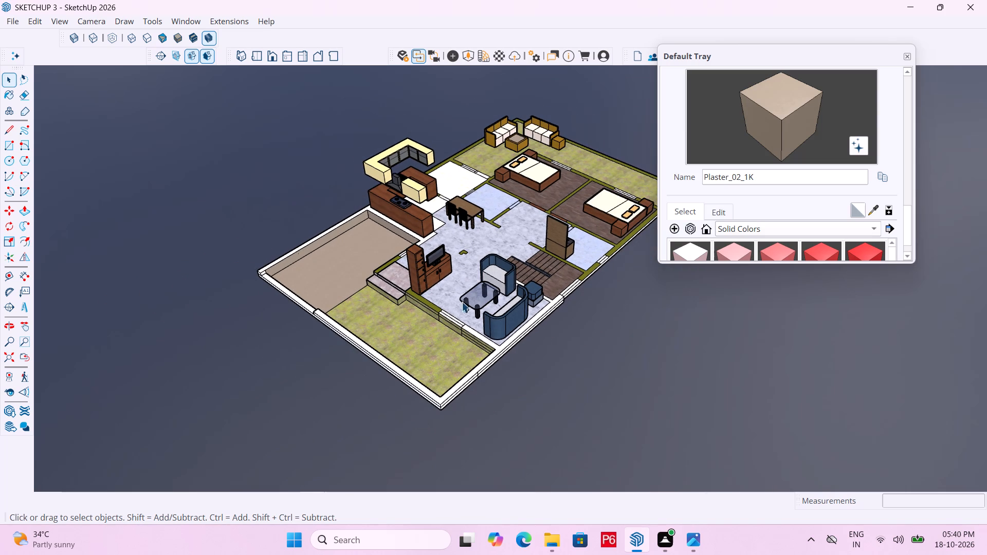
{"action": "middle_click_drag", "start_coordinate": [480, 393], "coordinate": [913, 354]}
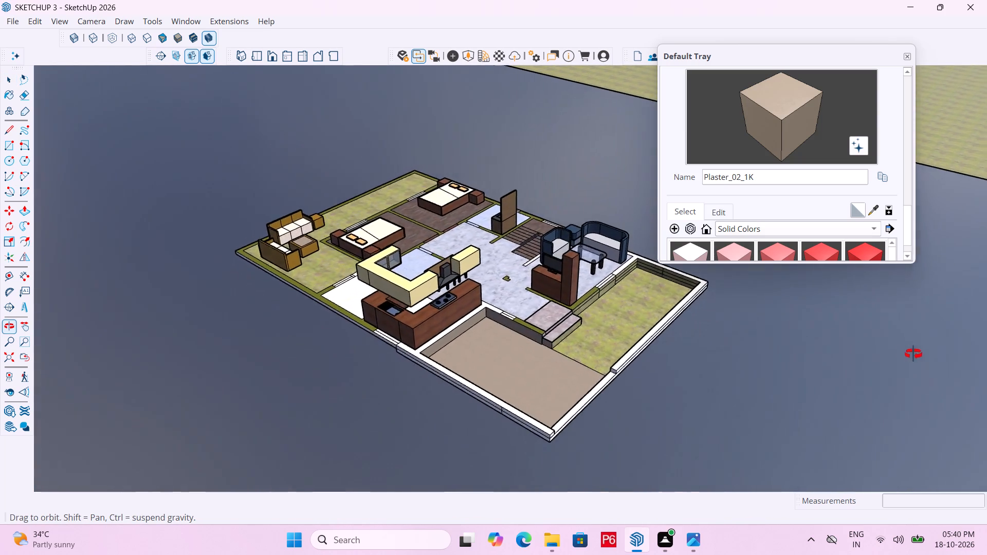
{"action": "middle_click_drag", "start_coordinate": [913, 354], "coordinate": [754, 351]}
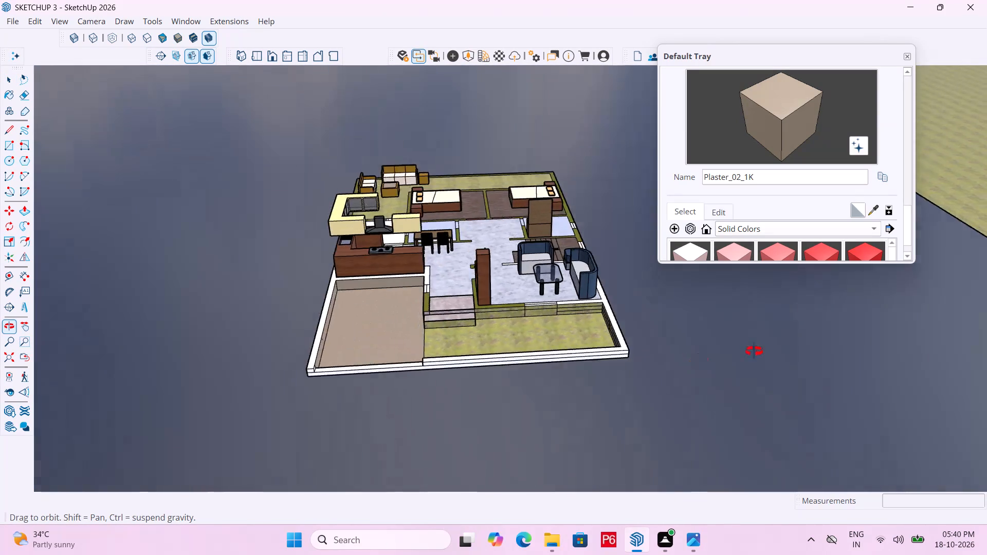
{"action": "middle_click_drag", "start_coordinate": [754, 351], "coordinate": [755, 351]}
{"action": "scroll", "coordinate": [456, 341], "scroll_direction": "up", "scroll_amount": 6}
{"action": "scroll", "coordinate": [527, 375], "scroll_direction": "up", "scroll_amount": 3}
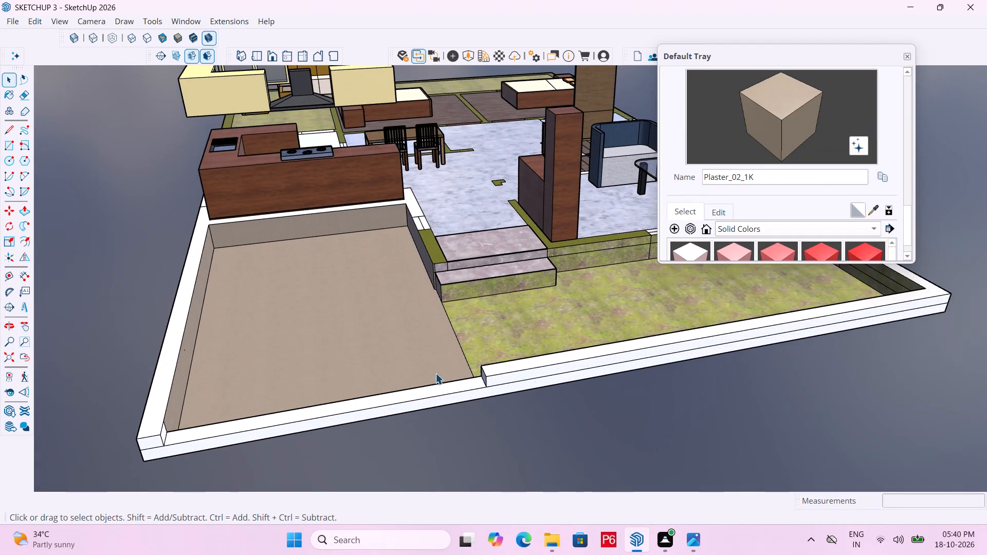
{"action": "scroll", "coordinate": [349, 385], "scroll_direction": "down", "scroll_amount": 5}
{"action": "middle_click_drag", "start_coordinate": [781, 363], "coordinate": [450, 436]}
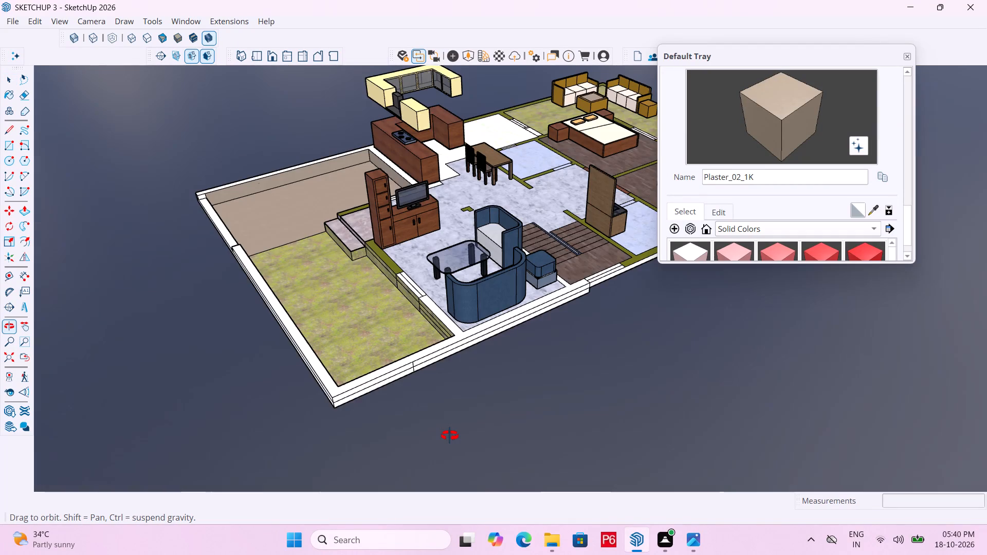
{"action": "middle_click_drag", "start_coordinate": [450, 436], "coordinate": [473, 428]}
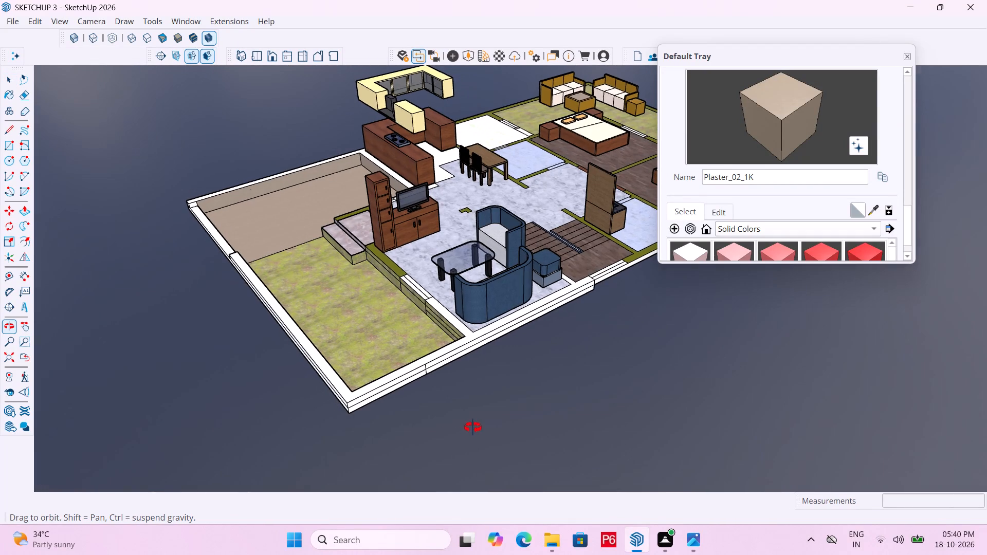
{"action": "middle_click_drag", "start_coordinate": [473, 428], "coordinate": [698, 389]}
{"action": "middle_click_drag", "start_coordinate": [375, 365], "coordinate": [131, 415]}
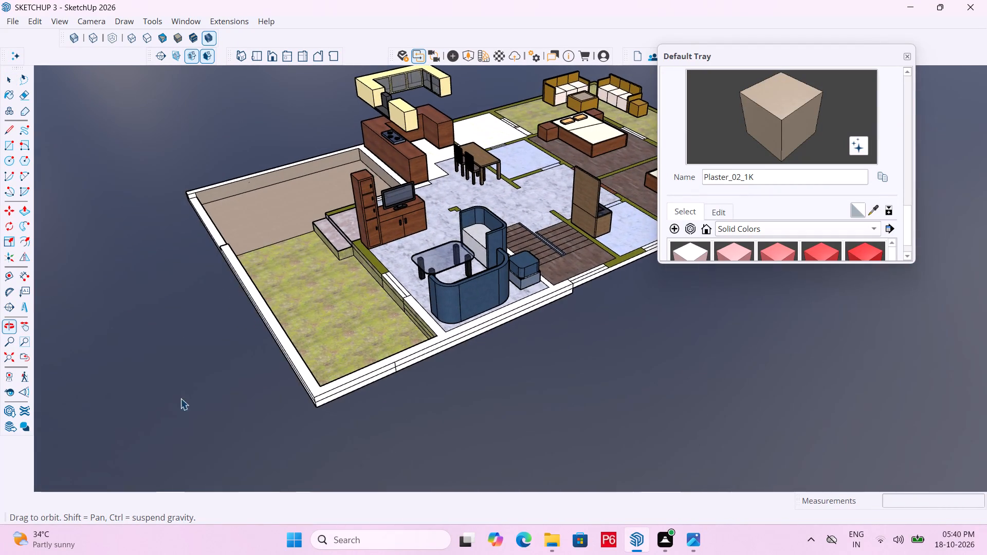
{"action": "middle_click_drag", "start_coordinate": [202, 357], "coordinate": [164, 349]}
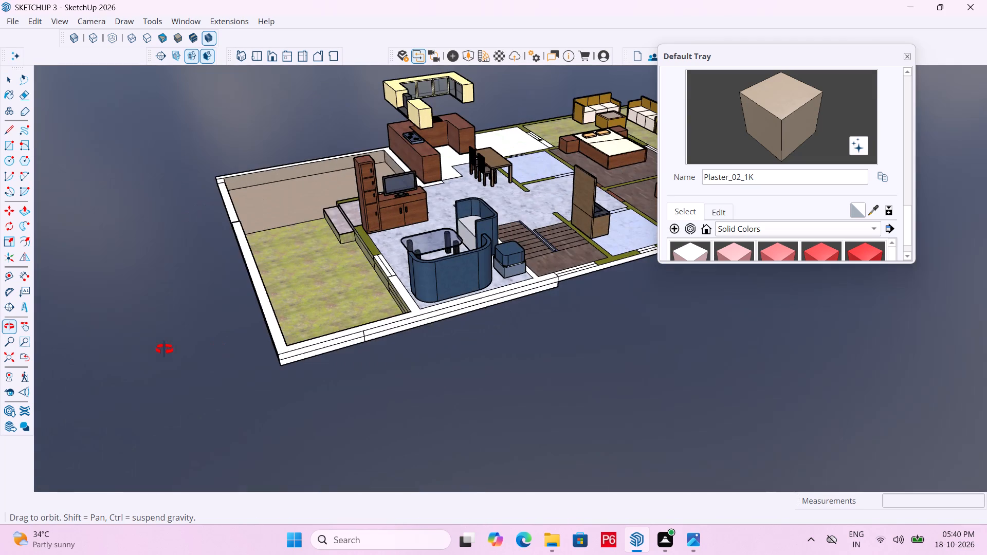
{"action": "middle_click_drag", "start_coordinate": [164, 349], "coordinate": [203, 350]}
{"action": "key", "text": "ctrl+s"}
{"action": "key", "text": "ctrl+s"}
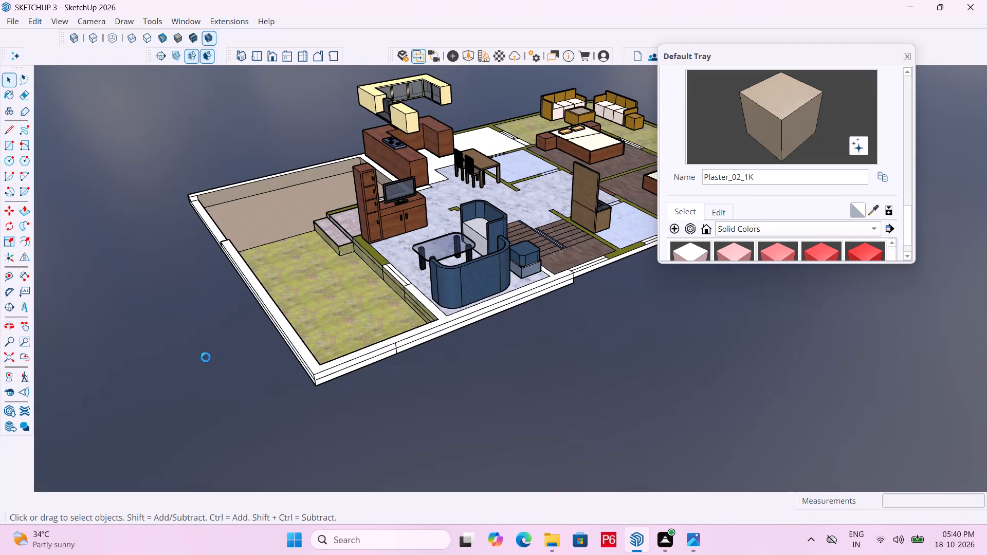
Examine the furnished rooms, the porch and the wall between the lawn and living room from several angles.
{"action": "scroll", "coordinate": [297, 264], "scroll_direction": "down", "scroll_amount": 5}
{"action": "scroll", "coordinate": [560, 154], "scroll_direction": "up", "scroll_amount": 5}
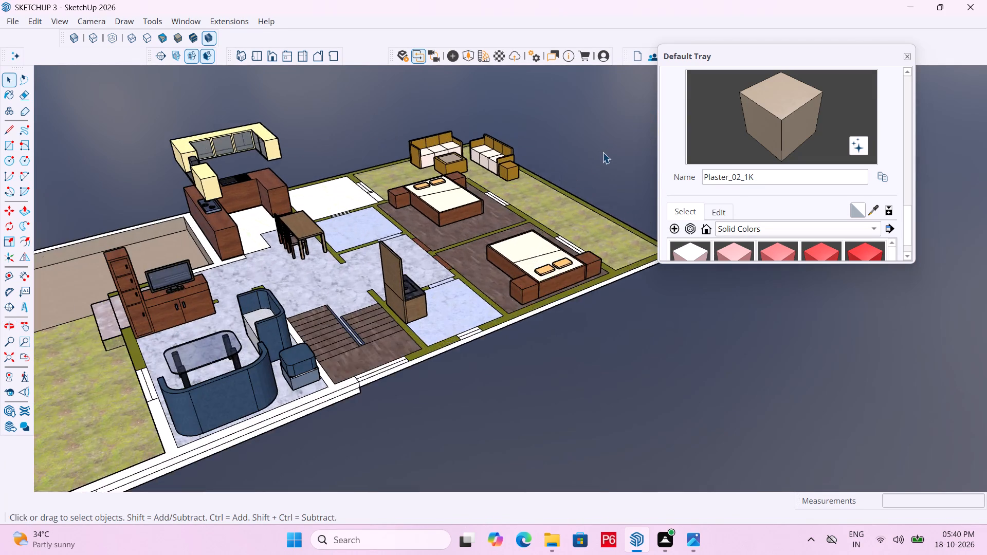
{"action": "scroll", "coordinate": [602, 152], "scroll_direction": "up", "scroll_amount": 5}
{"action": "scroll", "coordinate": [432, 229], "scroll_direction": "up", "scroll_amount": 6}
{"action": "scroll", "coordinate": [561, 160], "scroll_direction": "down", "scroll_amount": 6}
{"action": "scroll", "coordinate": [572, 200], "scroll_direction": "down", "scroll_amount": 6}
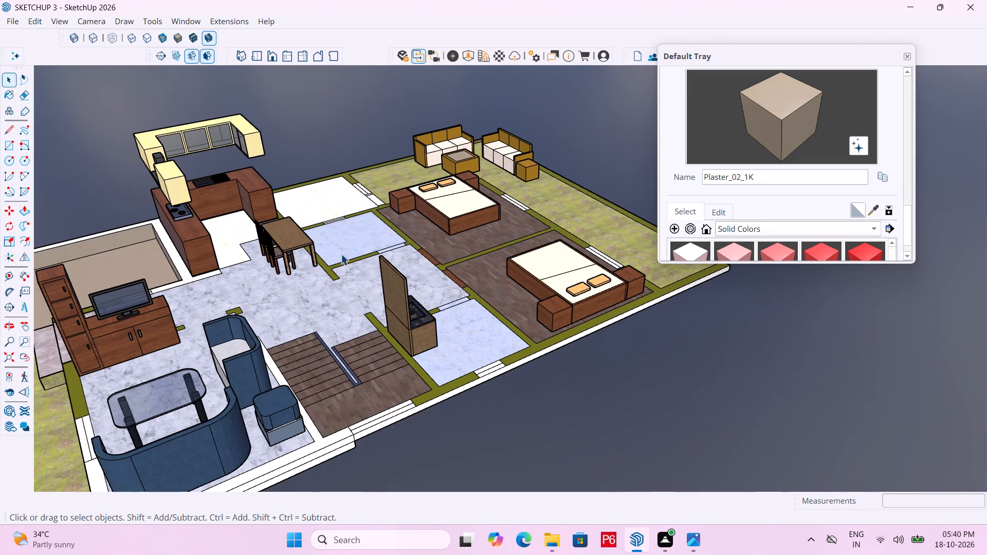
{"action": "scroll", "coordinate": [441, 302], "scroll_direction": "down", "scroll_amount": 4}
{"action": "scroll", "coordinate": [259, 376], "scroll_direction": "up", "scroll_amount": 6}
{"action": "middle_click_drag", "start_coordinate": [178, 393], "coordinate": [386, 367]}
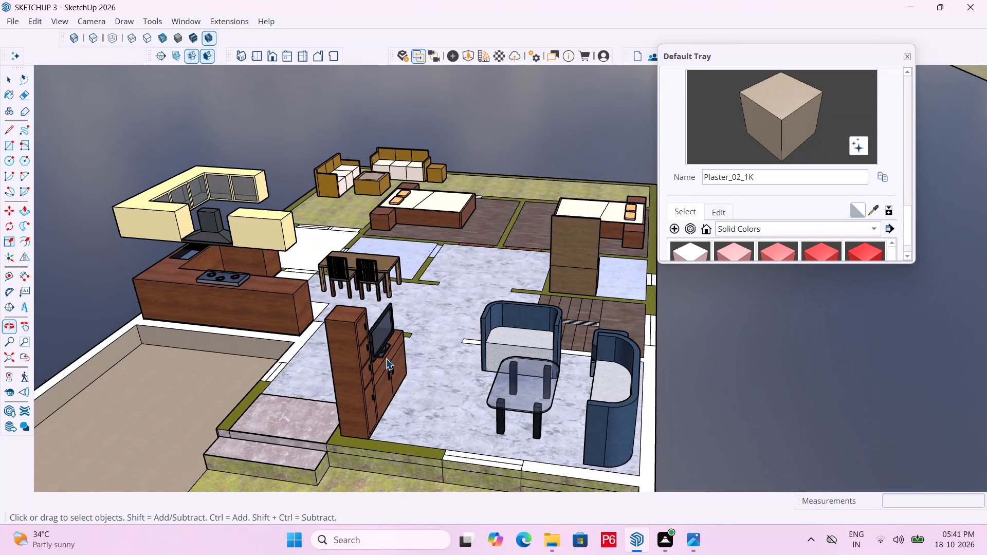
{"action": "scroll", "coordinate": [288, 316], "scroll_direction": "down", "scroll_amount": 5}
{"action": "middle_click_drag", "start_coordinate": [484, 467], "coordinate": [398, 509]}
{"action": "scroll", "coordinate": [381, 423], "scroll_direction": "up", "scroll_amount": 4}
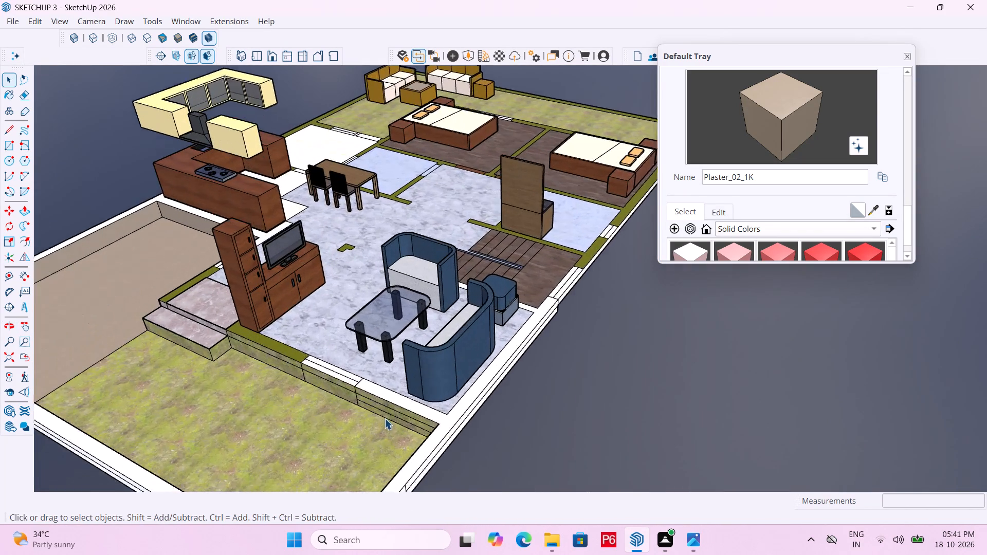
Draw a line across the perimeter wall's top face at the lawn's corner beside the living room, and close the group.
{"action": "scroll", "coordinate": [385, 418], "scroll_direction": "up", "scroll_amount": 2}
{"action": "scroll", "coordinate": [447, 398], "scroll_direction": "up", "scroll_amount": 8}
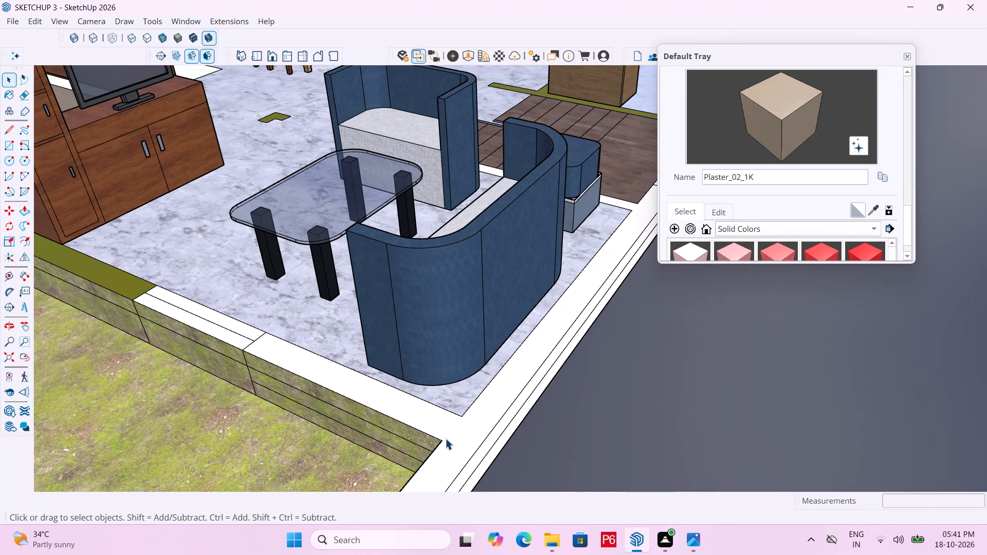
{"action": "key", "text": "l"}
{"action": "key", "text": "space"}
{"action": "double_click", "coordinate": [459, 438]}
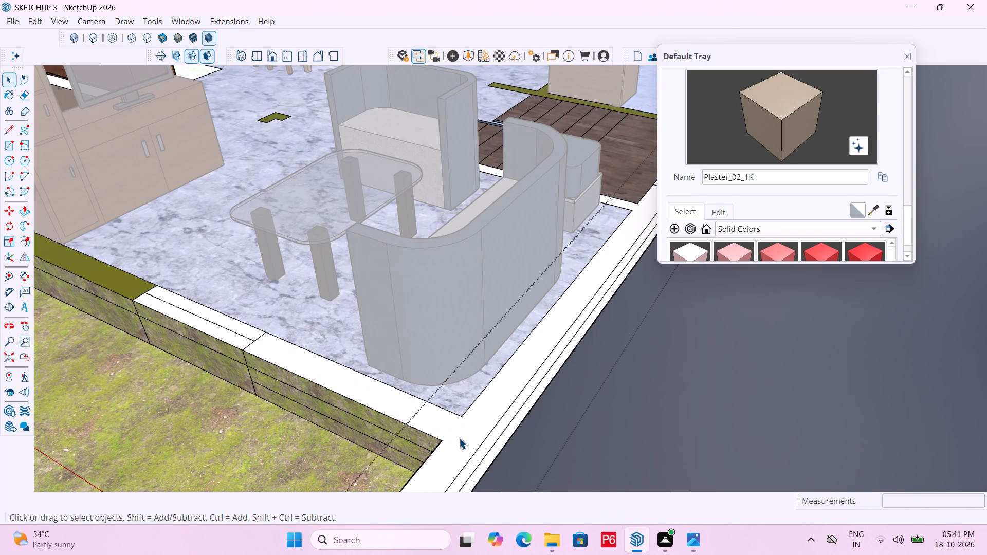
{"action": "left_click", "coordinate": [441, 448]}
{"action": "key", "text": "l"}
{"action": "left_click", "coordinate": [441, 446]}
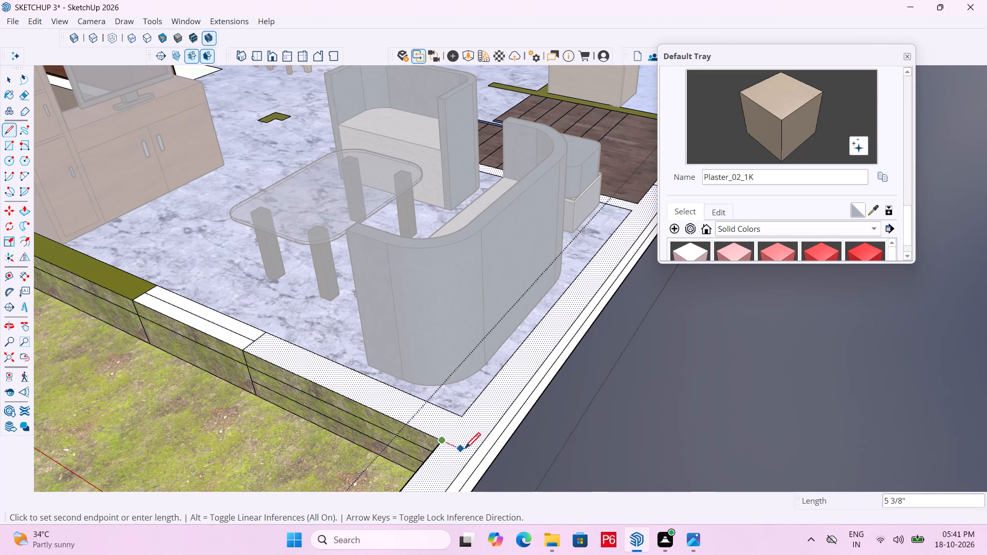
{"action": "left_click", "coordinate": [478, 454]}
{"action": "key", "text": "space"}
{"action": "scroll", "coordinate": [448, 379], "scroll_direction": "down", "scroll_amount": 7}
{"action": "left_click", "coordinate": [573, 386]}
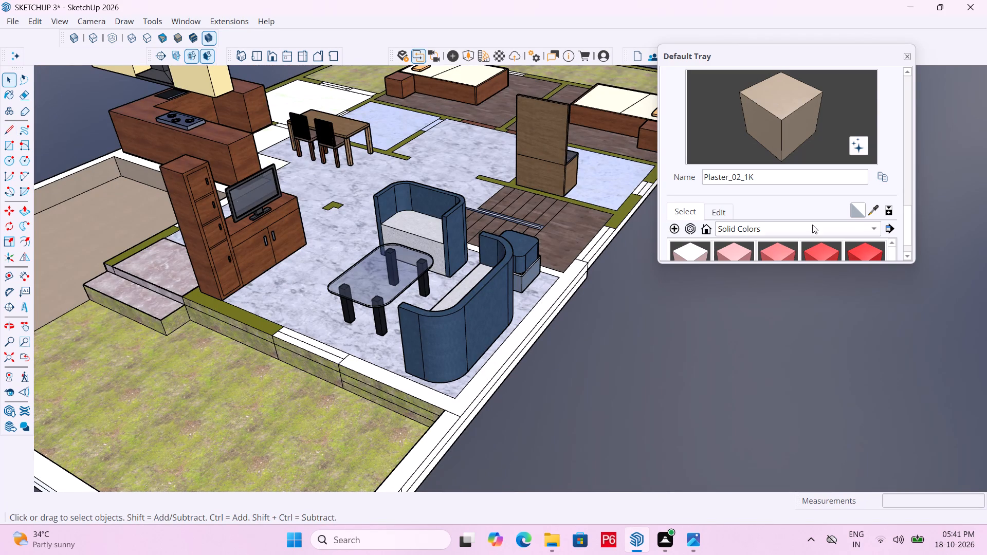
Sample the E08_Lime_Depth material from the house wall, paint the white wall top around the living room with it, and close the group.
{"action": "double_click", "coordinate": [494, 373]}
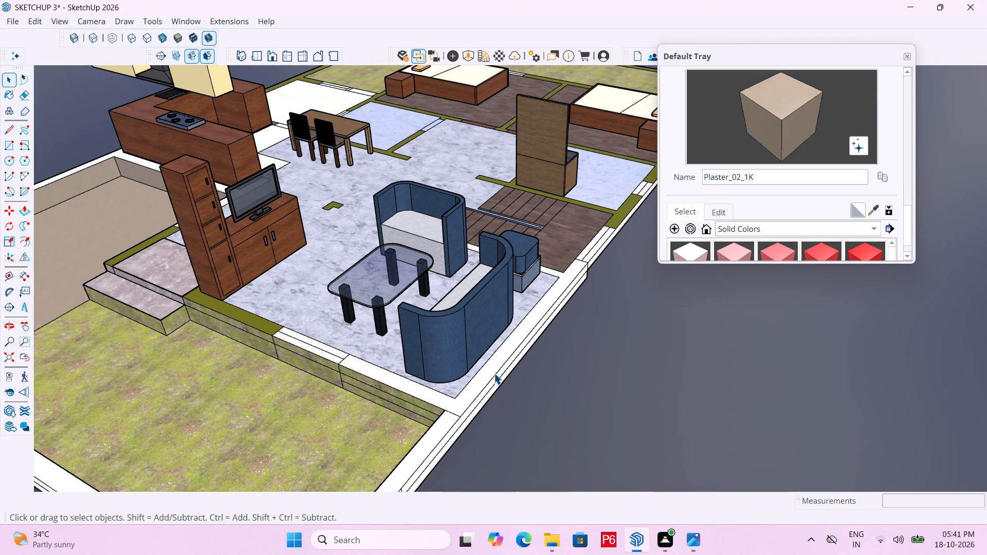
{"action": "left_click", "coordinate": [489, 377]}
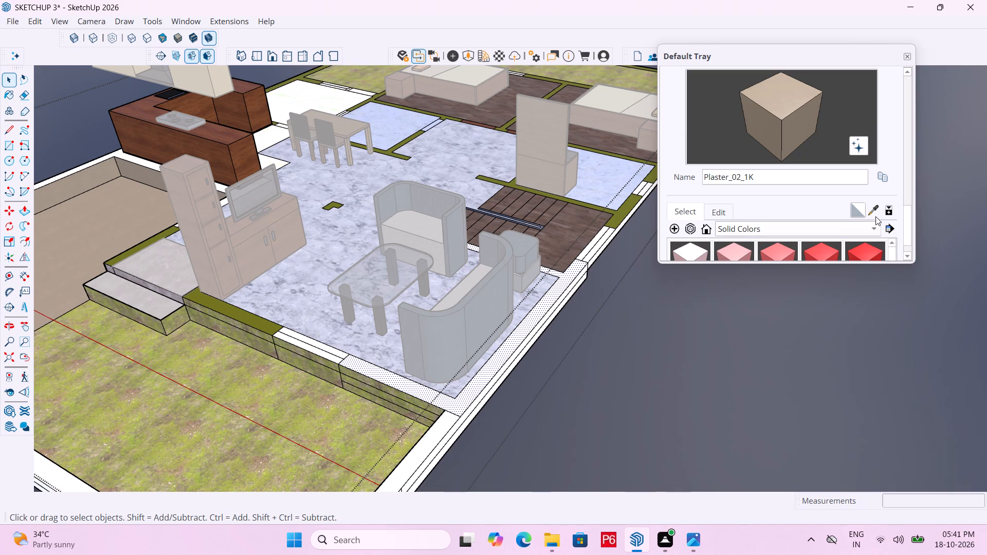
{"action": "left_click", "coordinate": [871, 211]}
{"action": "left_click", "coordinate": [240, 318]}
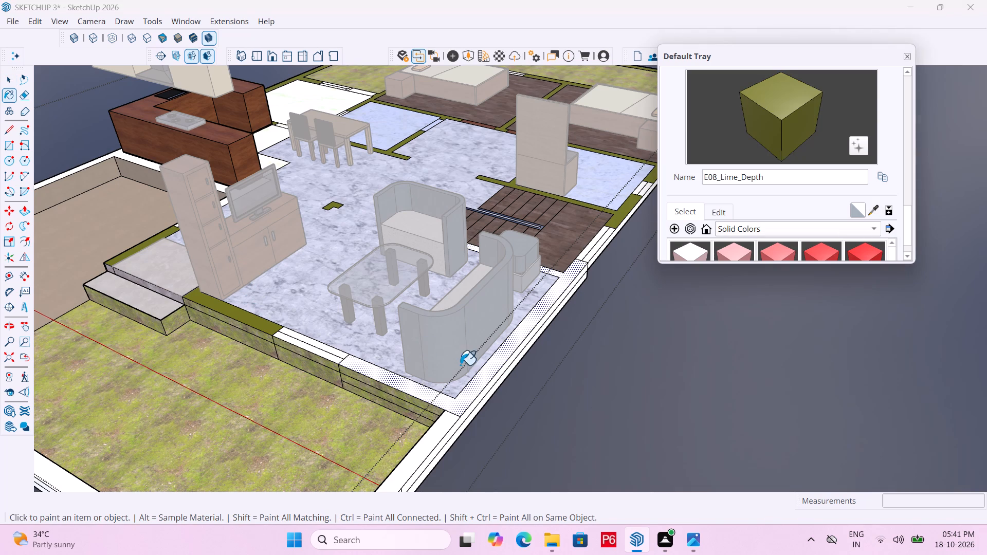
{"action": "left_click", "coordinate": [479, 384]}
{"action": "scroll", "coordinate": [360, 408], "scroll_direction": "down", "scroll_amount": 3}
{"action": "middle_click_drag", "start_coordinate": [332, 414], "coordinate": [268, 423]}
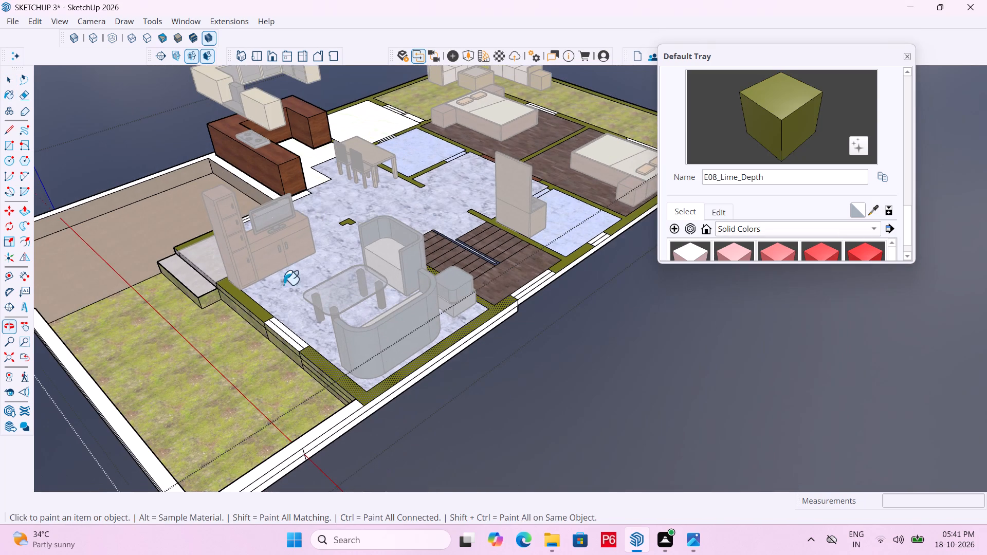
{"action": "scroll", "coordinate": [284, 301], "scroll_direction": "down", "scroll_amount": 4}
{"action": "middle_click_drag", "start_coordinate": [474, 308], "coordinate": [484, 311]}
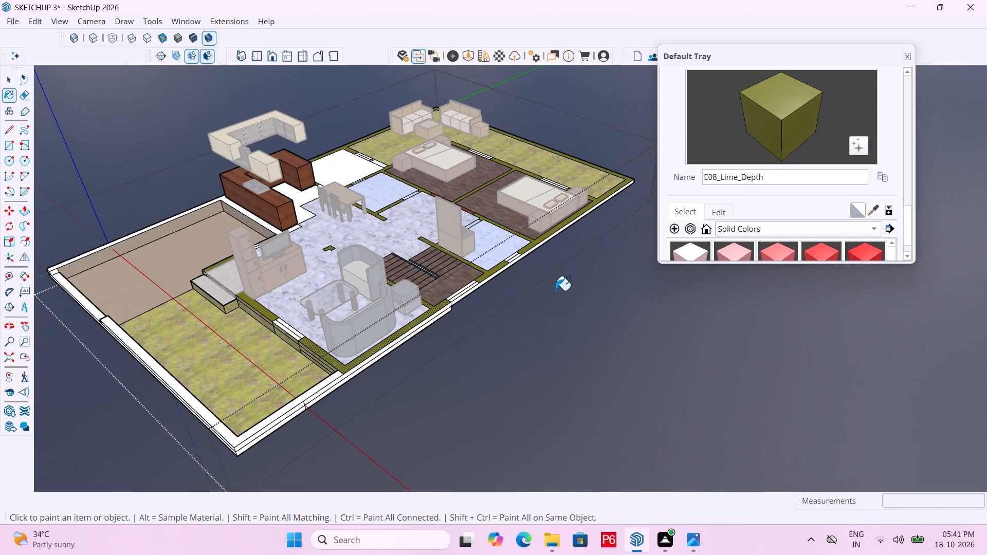
{"action": "key", "text": "ctrl+s"}
{"action": "key", "text": "ctrl+s"}
{"action": "key", "text": "space"}
{"action": "left_click", "coordinate": [552, 291]}
{"action": "left_click", "coordinate": [583, 304]}
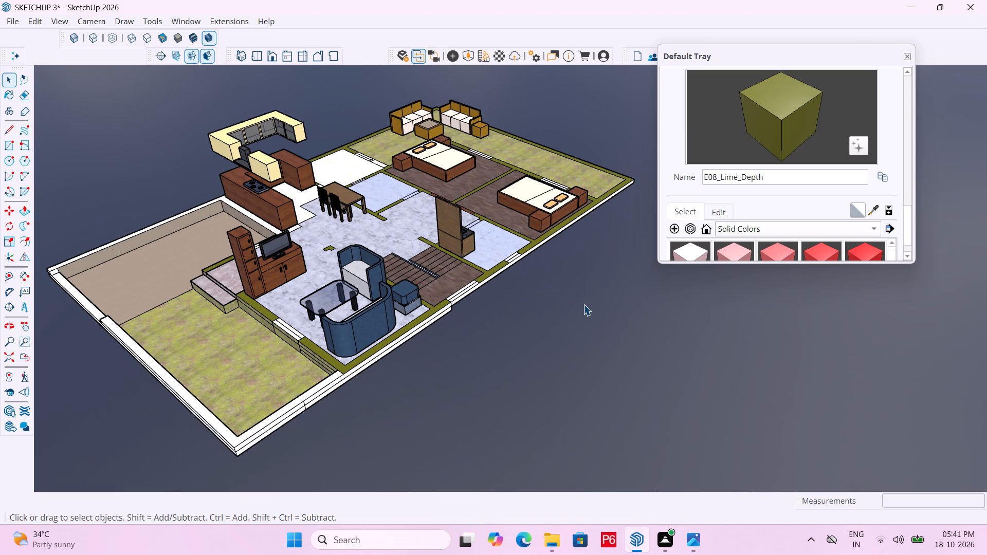
View the kitchen area and the whole floor plan from above, and save the model.
{"action": "scroll", "coordinate": [352, 176], "scroll_direction": "down", "scroll_amount": 2}
{"action": "middle_click_drag", "start_coordinate": [405, 232], "coordinate": [457, 322]}
{"action": "scroll", "coordinate": [205, 145], "scroll_direction": "up", "scroll_amount": 6}
{"action": "scroll", "coordinate": [324, 191], "scroll_direction": "up", "scroll_amount": 4}
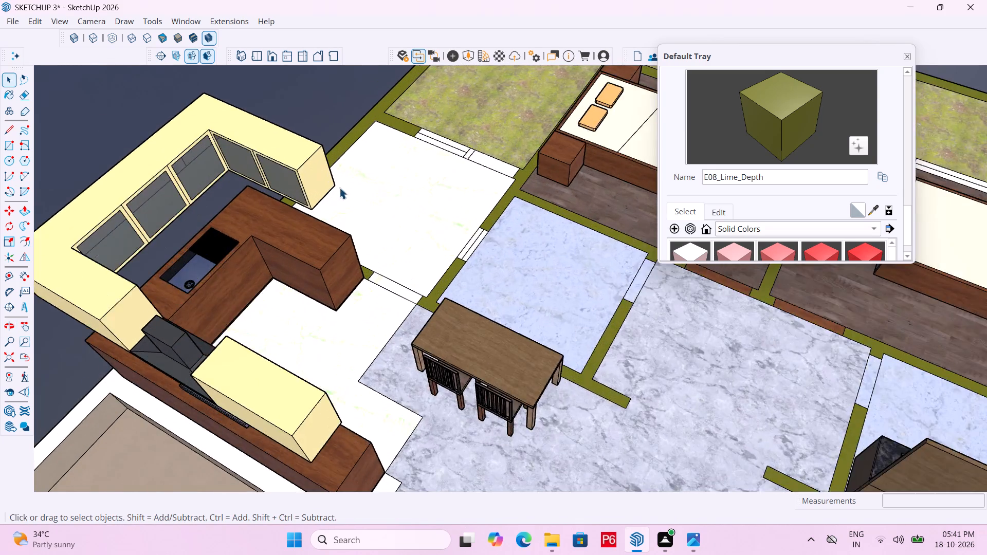
{"action": "scroll", "coordinate": [339, 188], "scroll_direction": "up", "scroll_amount": 8}
{"action": "scroll", "coordinate": [358, 177], "scroll_direction": "down", "scroll_amount": 19}
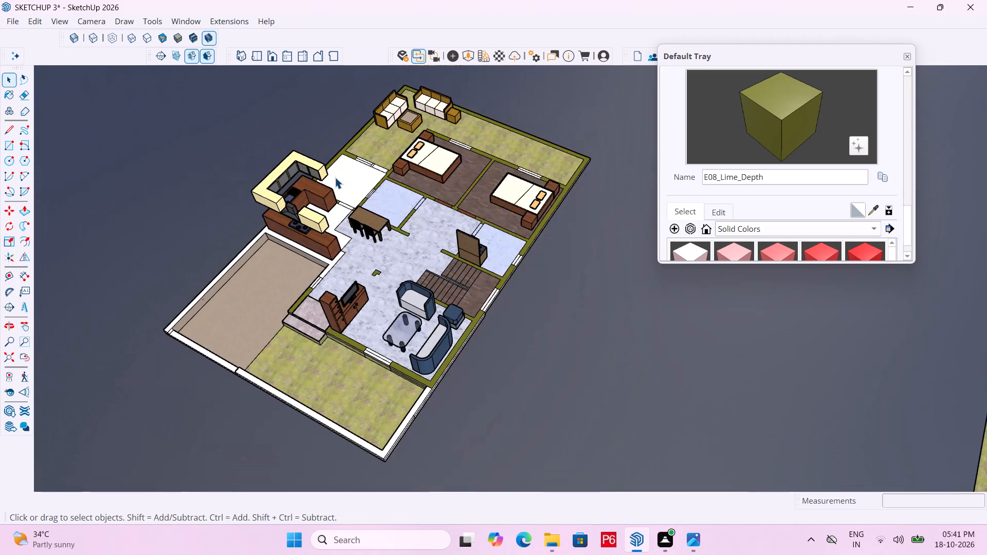
{"action": "key", "text": "ctrl+s"}
{"action": "key", "text": "ctrl+s"}
{"action": "key", "text": "ctrl+s"}
{"action": "key", "text": "ctrl+s"}
{"action": "key", "text": "ctrl+s"}
{"action": "key", "text": "ctrl+s"}
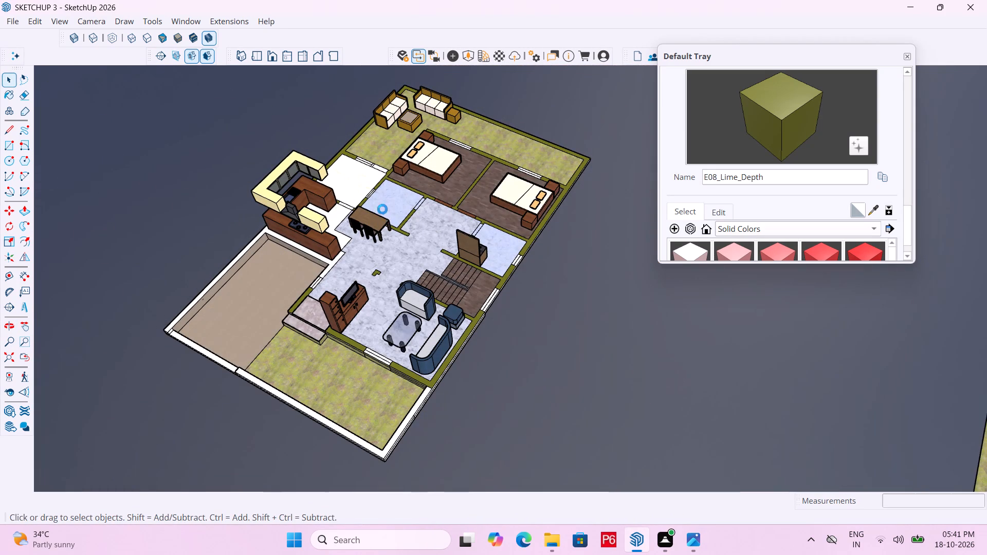
{"action": "key", "text": "ctrl+s"}
Examine the furnished rooms, the washbasin area, the lawn and the painted wall tops from several angles, and save the model.
{"action": "scroll", "coordinate": [387, 209], "scroll_direction": "down", "scroll_amount": 1}
{"action": "middle_click_drag", "start_coordinate": [355, 250], "coordinate": [352, 169]}
{"action": "scroll", "coordinate": [411, 139], "scroll_direction": "up", "scroll_amount": 5}
{"action": "scroll", "coordinate": [415, 123], "scroll_direction": "down", "scroll_amount": 5}
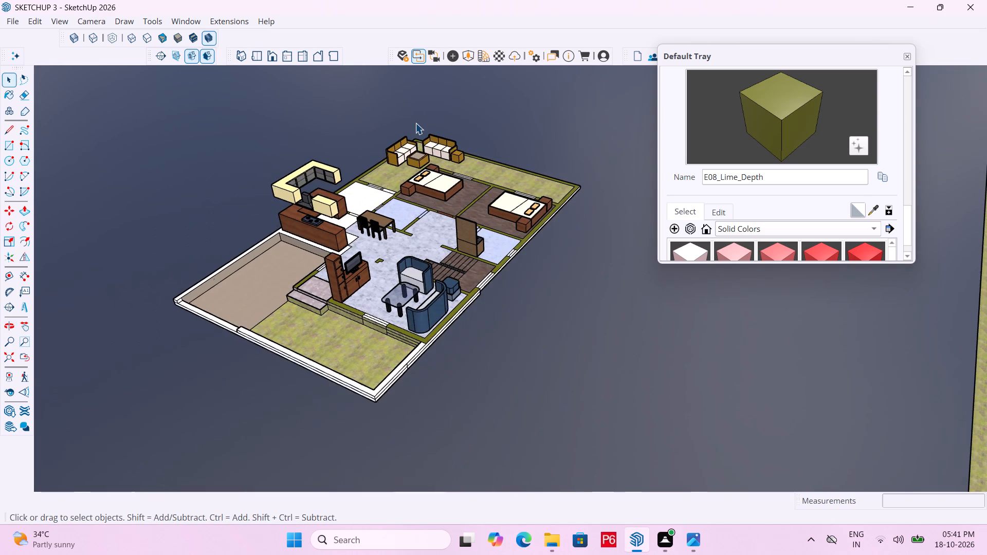
{"action": "middle_click_drag", "start_coordinate": [375, 186], "coordinate": [378, 150]}
{"action": "scroll", "coordinate": [378, 150], "scroll_direction": "up", "scroll_amount": 5}
{"action": "scroll", "coordinate": [378, 147], "scroll_direction": "down", "scroll_amount": 3}
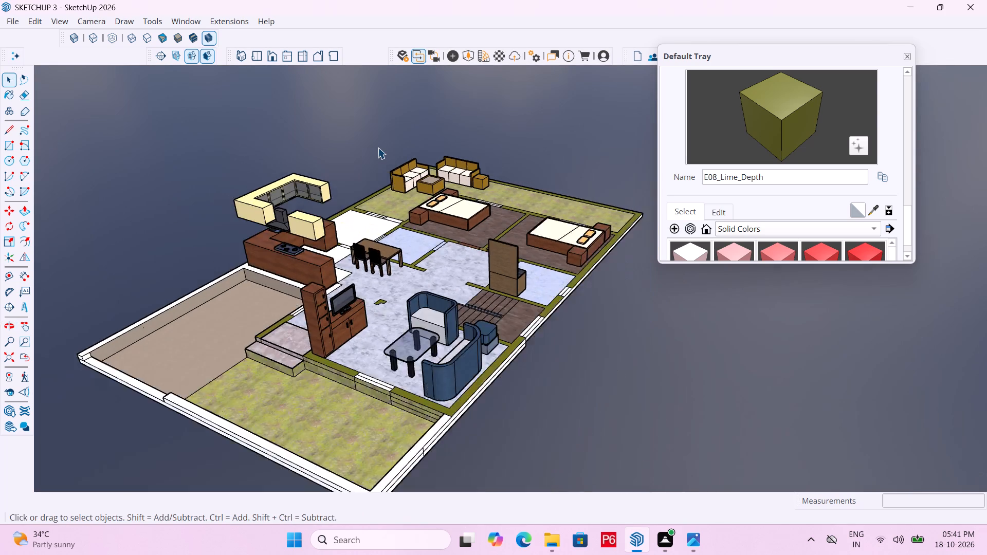
{"action": "scroll", "coordinate": [378, 147], "scroll_direction": "down", "scroll_amount": 2}
{"action": "middle_click_drag", "start_coordinate": [483, 200], "coordinate": [0, 212]}
{"action": "scroll", "coordinate": [236, 343], "scroll_direction": "down", "scroll_amount": 4}
{"action": "scroll", "coordinate": [532, 212], "scroll_direction": "up", "scroll_amount": 7}
{"action": "middle_click_drag", "start_coordinate": [346, 259], "coordinate": [312, 205]}
{"action": "scroll", "coordinate": [314, 207], "scroll_direction": "up", "scroll_amount": 13}
{"action": "middle_click_drag", "start_coordinate": [371, 274], "coordinate": [257, 282]}
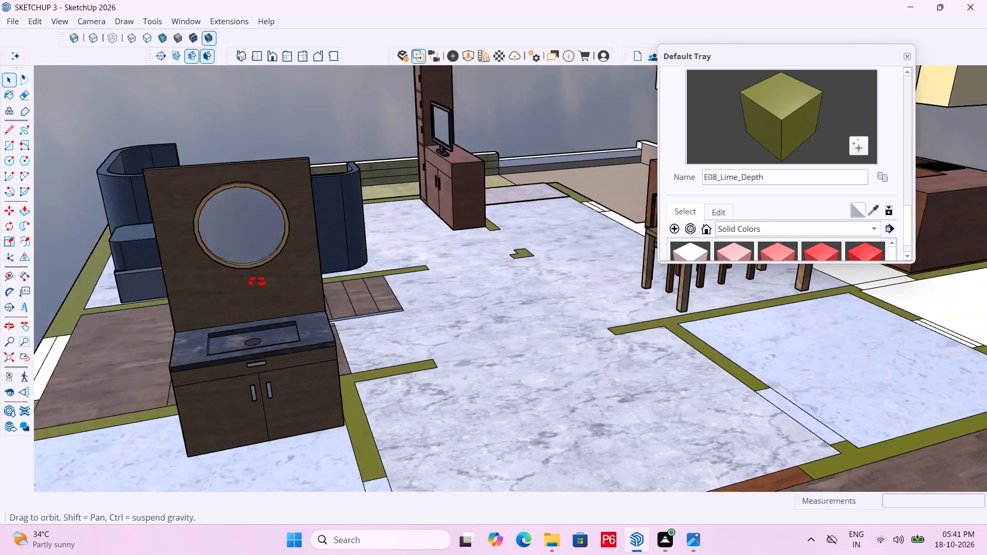
{"action": "middle_click_drag", "start_coordinate": [257, 282], "coordinate": [503, 266]}
{"action": "scroll", "coordinate": [286, 262], "scroll_direction": "down", "scroll_amount": 13}
{"action": "middle_click_drag", "start_coordinate": [215, 291], "coordinate": [388, 325]}
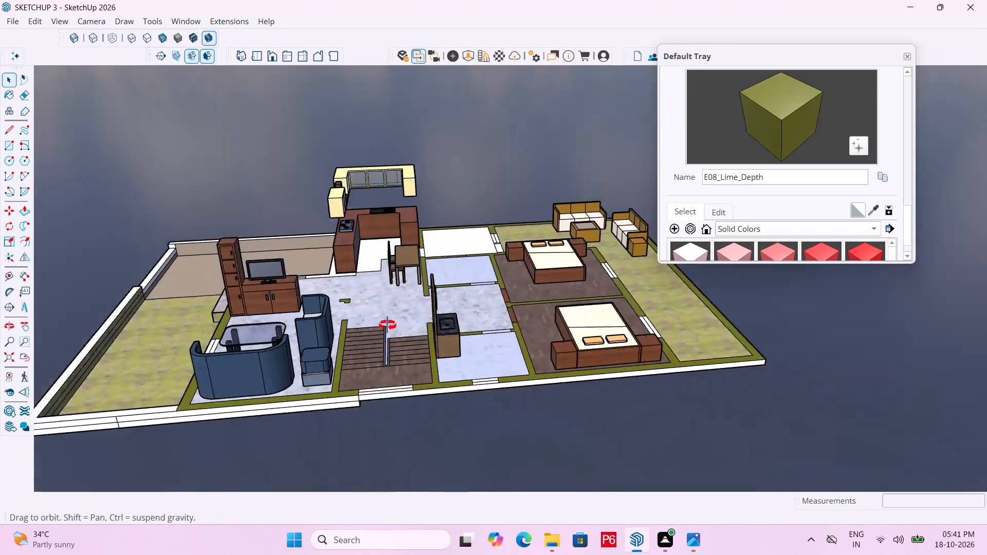
{"action": "middle_click_drag", "start_coordinate": [388, 325], "coordinate": [588, 314]}
{"action": "scroll", "coordinate": [427, 212], "scroll_direction": "down", "scroll_amount": 7}
{"action": "left_click", "coordinate": [504, 324]}
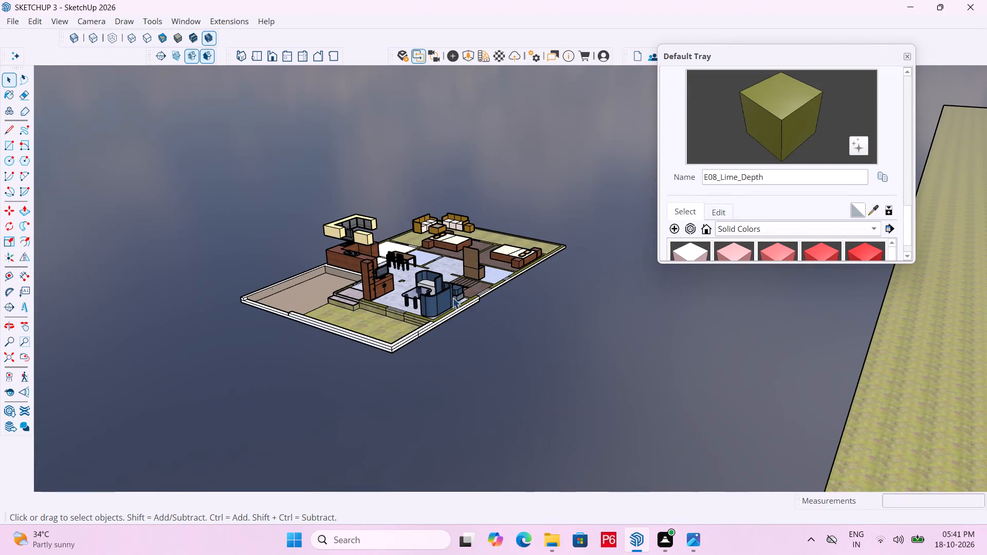
{"action": "middle_click_drag", "start_coordinate": [391, 279], "coordinate": [441, 395]}
{"action": "scroll", "coordinate": [392, 282], "scroll_direction": "down", "scroll_amount": 1}
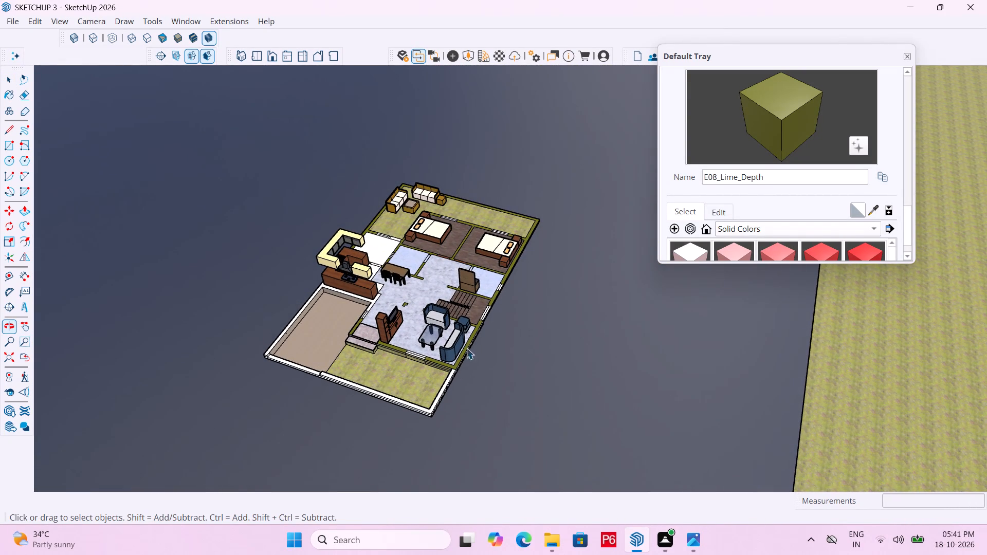
{"action": "key", "text": "ctrl+s"}
{"action": "key", "text": "ctrl+s"}
{"action": "key", "text": "ctrl+s"}
Select the whole furnished house copy, including its walls, lawn and paving, and make it a single group.
{"action": "left_click_drag", "start_coordinate": [154, 118], "coordinate": [474, 350]}
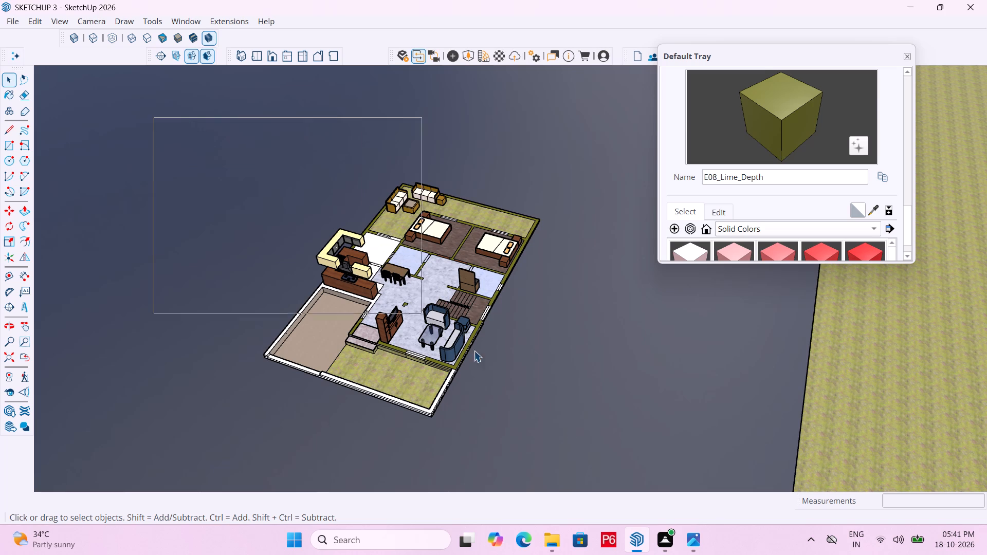
{"action": "left_click_drag", "start_coordinate": [474, 350], "coordinate": [594, 457]}
{"action": "left_click", "coordinate": [594, 457]}
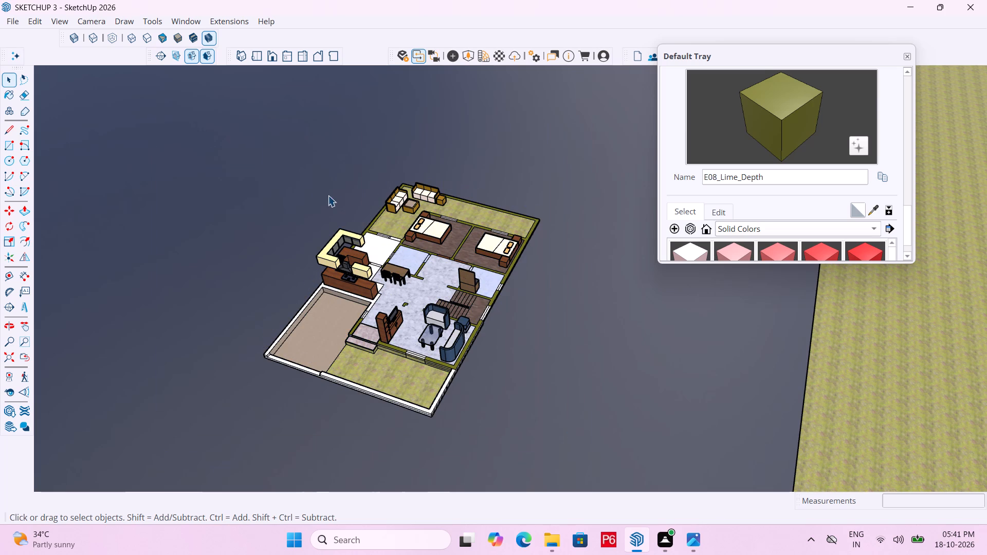
{"action": "scroll", "coordinate": [235, 133], "scroll_direction": "down", "scroll_amount": 4}
{"action": "left_click_drag", "start_coordinate": [214, 108], "coordinate": [219, 125]}
{"action": "left_click_drag", "start_coordinate": [229, 144], "coordinate": [487, 399]}
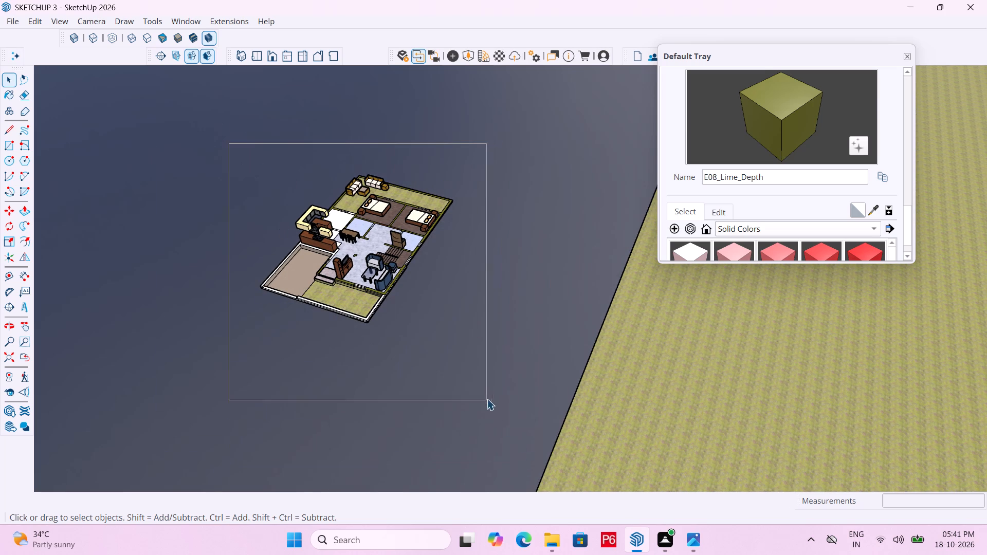
{"action": "left_click_drag", "start_coordinate": [487, 399], "coordinate": [473, 367]}
{"action": "left_click", "coordinate": [469, 358]}
{"action": "left_click_drag", "start_coordinate": [150, 105], "coordinate": [465, 250]}
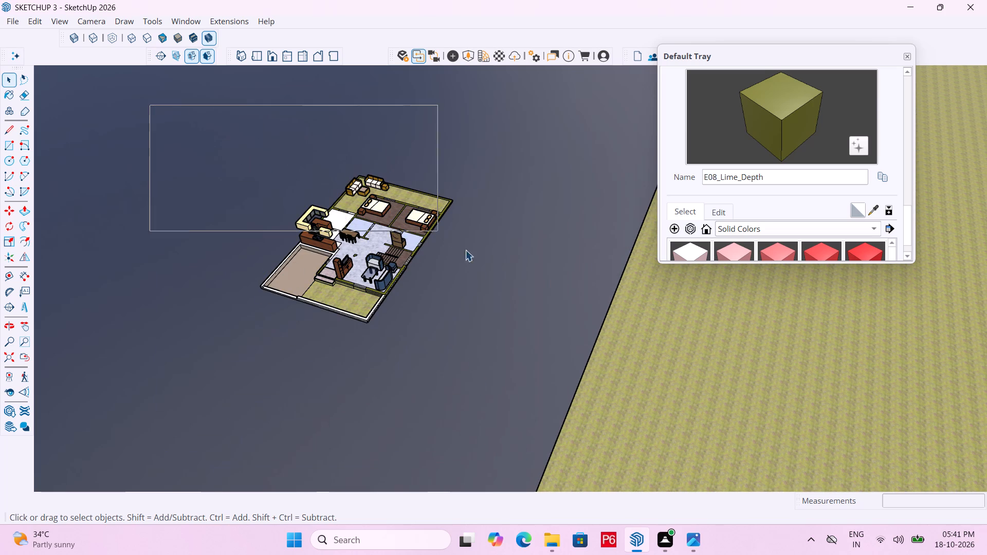
{"action": "left_click_drag", "start_coordinate": [465, 250], "coordinate": [489, 362]}
{"action": "double_click", "coordinate": [484, 367]}
{"action": "left_click_drag", "start_coordinate": [164, 139], "coordinate": [350, 277]}
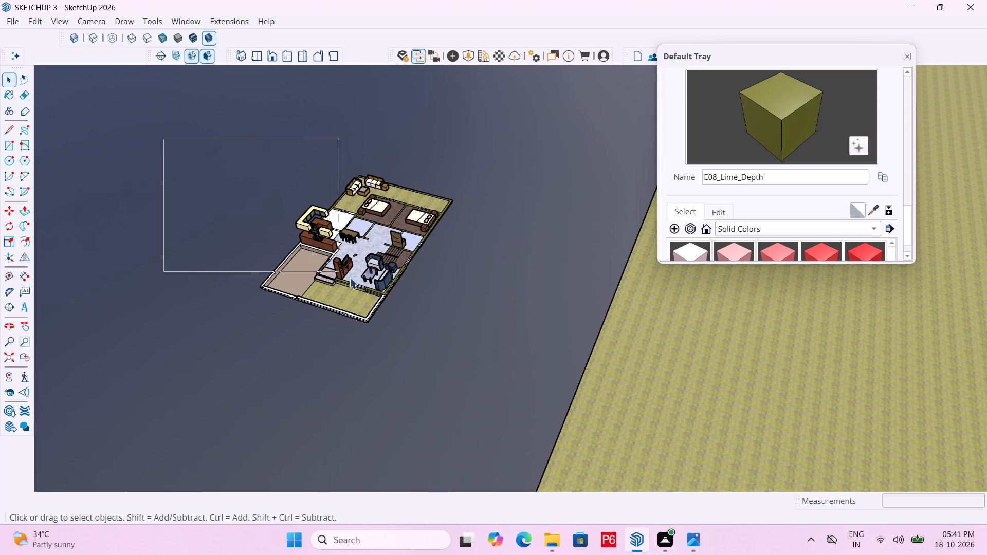
{"action": "left_click_drag", "start_coordinate": [350, 277], "coordinate": [486, 347]}
{"action": "right_click", "coordinate": [372, 293]}
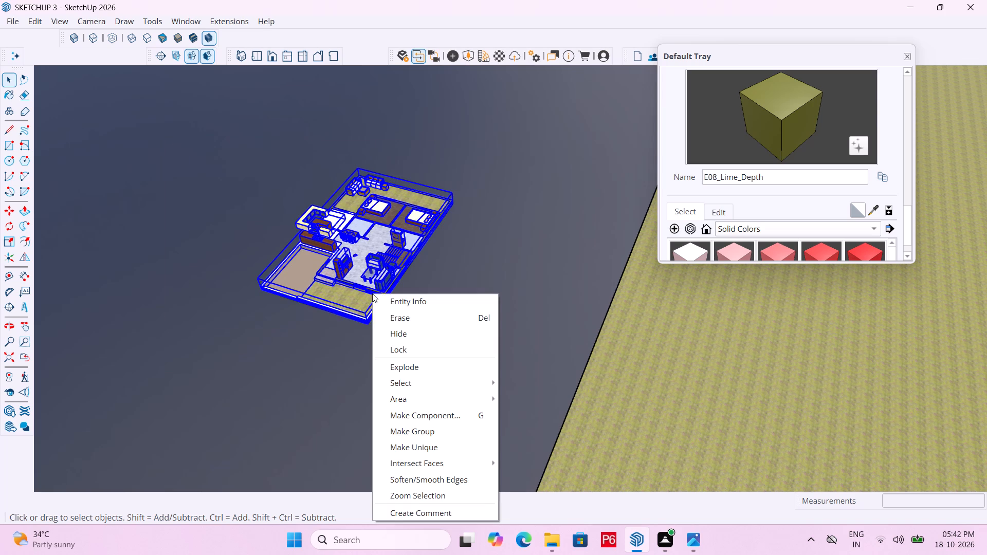
{"action": "left_click", "coordinate": [425, 434]}
{"action": "middle_click_drag", "start_coordinate": [365, 330], "coordinate": [361, 319]}
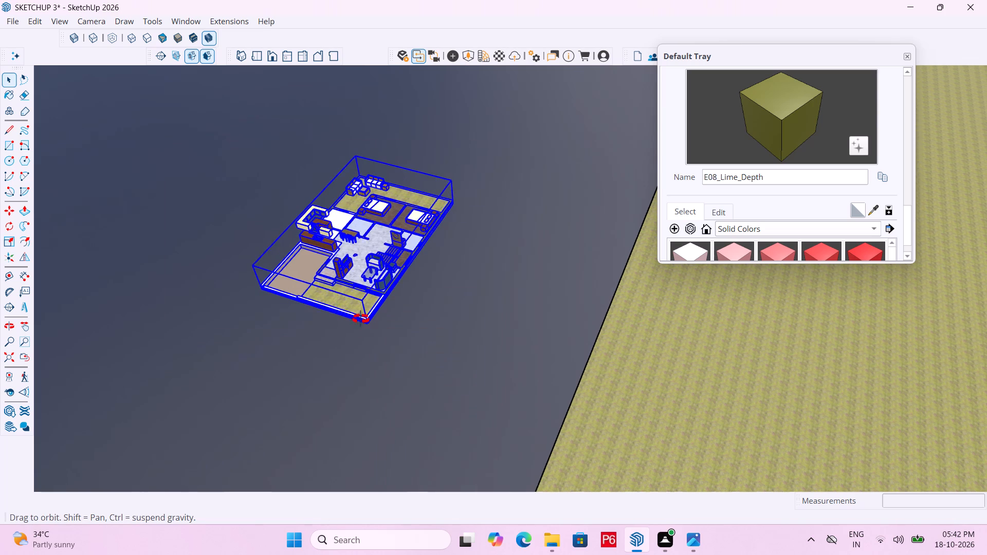
{"action": "middle_click_drag", "start_coordinate": [361, 319], "coordinate": [345, 286]}
{"action": "scroll", "coordinate": [345, 286], "scroll_direction": "up", "scroll_amount": 9}
{"action": "left_click", "coordinate": [466, 357]}
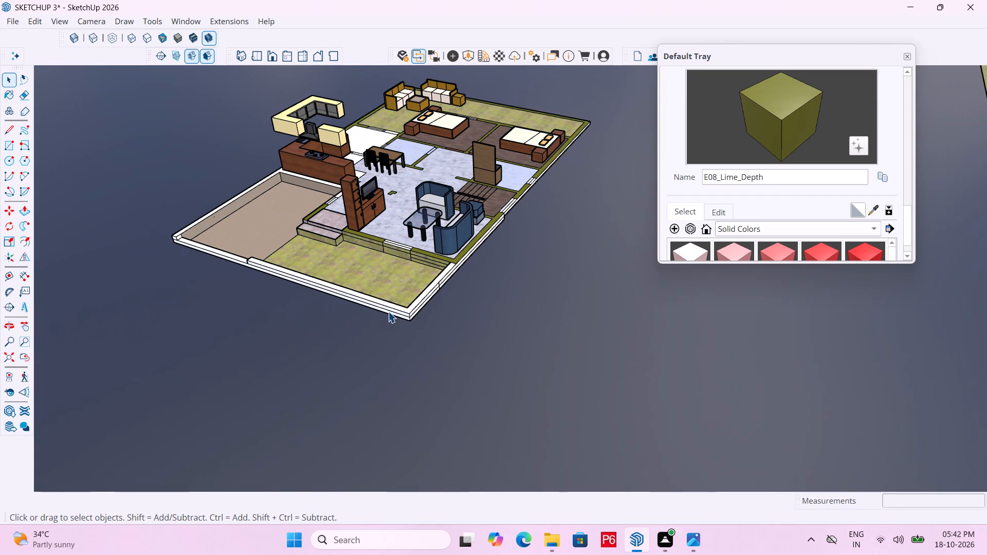
Examine the perimeter wall around the lawn and paving, the porch and the front of the house from several angles.
{"action": "middle_click_drag", "start_coordinate": [270, 266], "coordinate": [586, 226]}
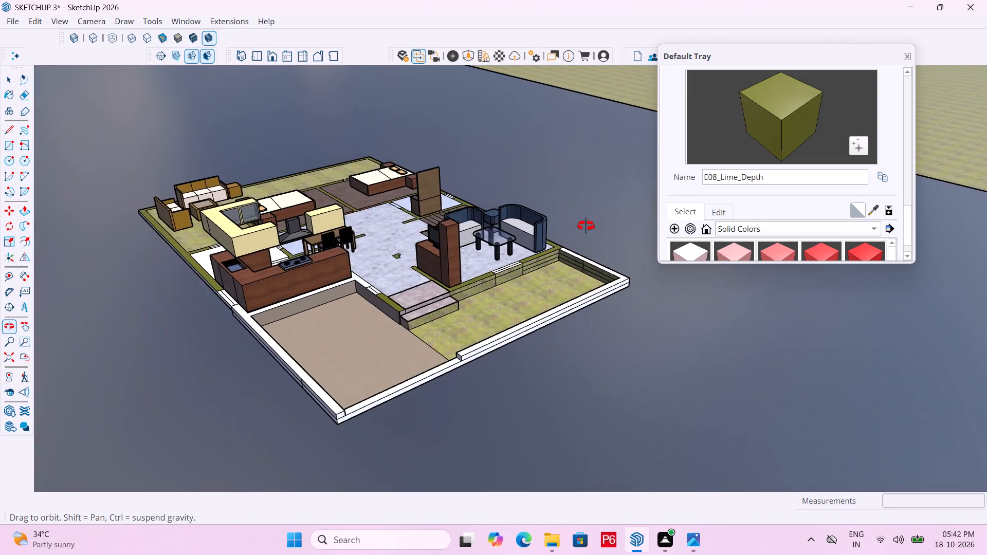
{"action": "middle_click_drag", "start_coordinate": [586, 226], "coordinate": [296, 284]}
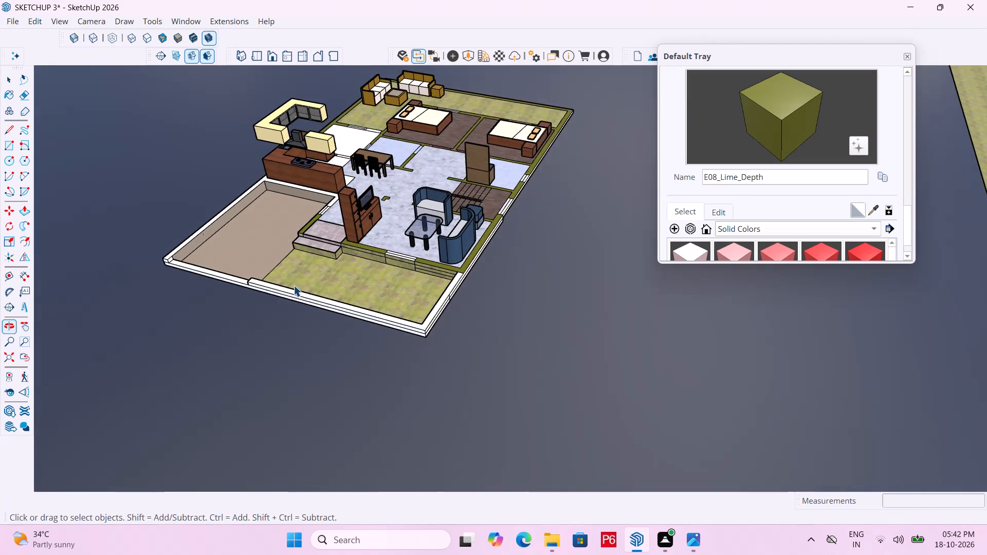
{"action": "scroll", "coordinate": [294, 285], "scroll_direction": "up", "scroll_amount": 9}
{"action": "middle_click_drag", "start_coordinate": [597, 294], "coordinate": [176, 296]}
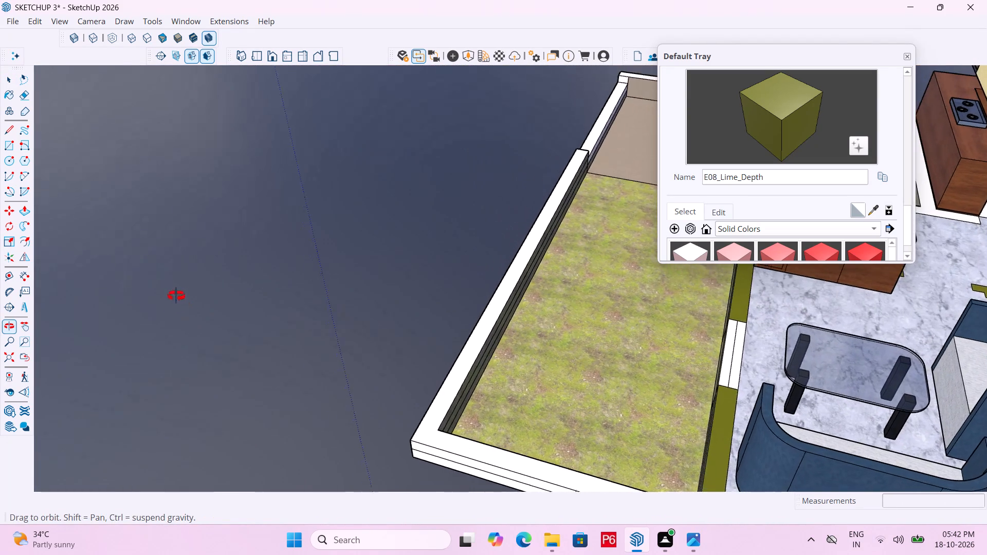
{"action": "middle_click_drag", "start_coordinate": [176, 296], "coordinate": [176, 292]}
{"action": "scroll", "coordinate": [282, 260], "scroll_direction": "down", "scroll_amount": 5}
{"action": "scroll", "coordinate": [441, 291], "scroll_direction": "up", "scroll_amount": 12}
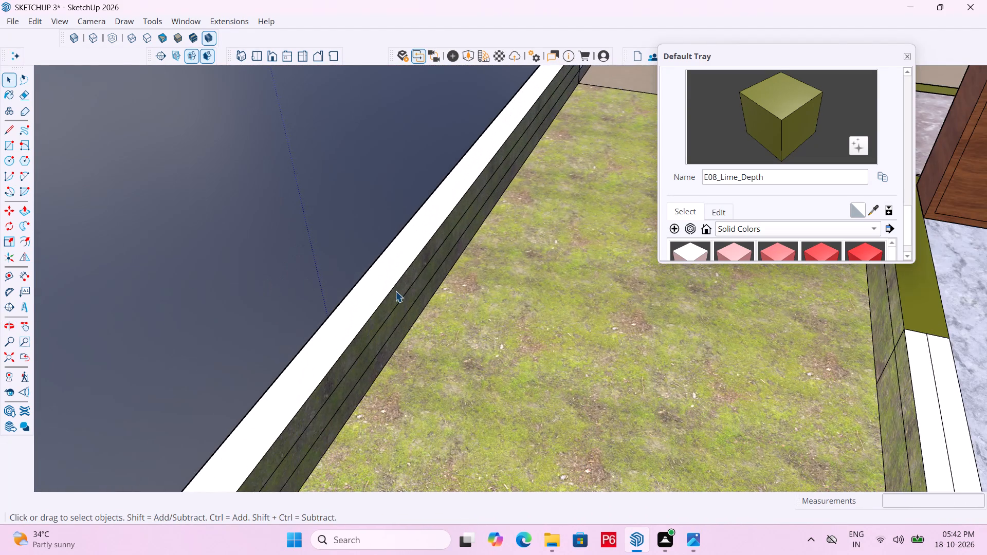
{"action": "middle_click_drag", "start_coordinate": [333, 320], "coordinate": [696, 349]}
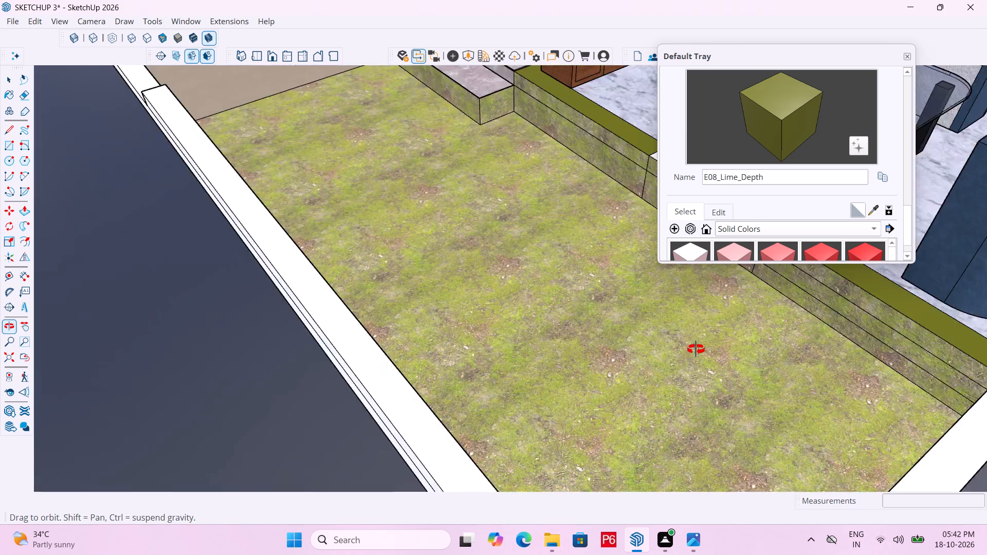
{"action": "middle_click_drag", "start_coordinate": [696, 349], "coordinate": [850, 342]}
{"action": "scroll", "coordinate": [662, 290], "scroll_direction": "down", "scroll_amount": 6}
{"action": "scroll", "coordinate": [638, 308], "scroll_direction": "up", "scroll_amount": 1}
{"action": "middle_click_drag", "start_coordinate": [498, 372], "coordinate": [501, 252]}
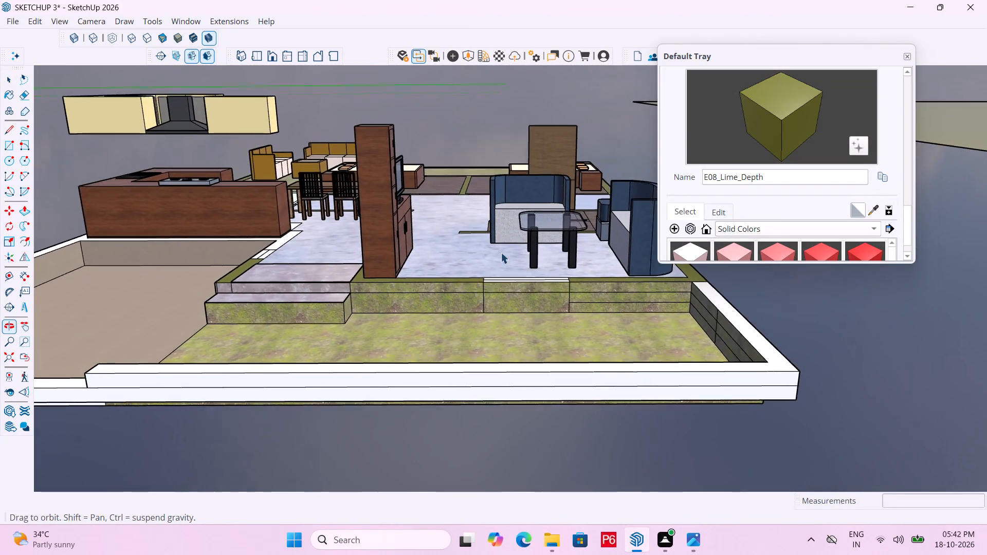
Examine the furnished house copy from the front, the kitchen side and the corner of the paved area.
{"action": "middle_click_drag", "start_coordinate": [501, 252], "coordinate": [501, 249]}
{"action": "scroll", "coordinate": [692, 392], "scroll_direction": "down", "scroll_amount": 6}
{"action": "middle_click_drag", "start_coordinate": [569, 343], "coordinate": [408, 362]}
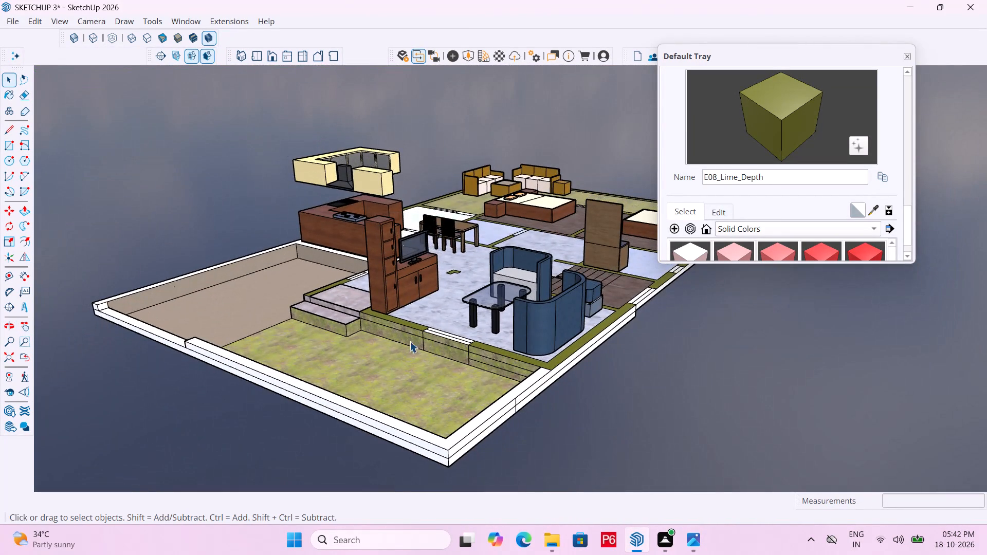
{"action": "scroll", "coordinate": [546, 375], "scroll_direction": "down", "scroll_amount": 5}
{"action": "scroll", "coordinate": [303, 269], "scroll_direction": "up", "scroll_amount": 6}
{"action": "scroll", "coordinate": [381, 290], "scroll_direction": "up", "scroll_amount": 4}
{"action": "middle_click_drag", "start_coordinate": [462, 324], "coordinate": [580, 364]}
{"action": "scroll", "coordinate": [393, 327], "scroll_direction": "down", "scroll_amount": 5}
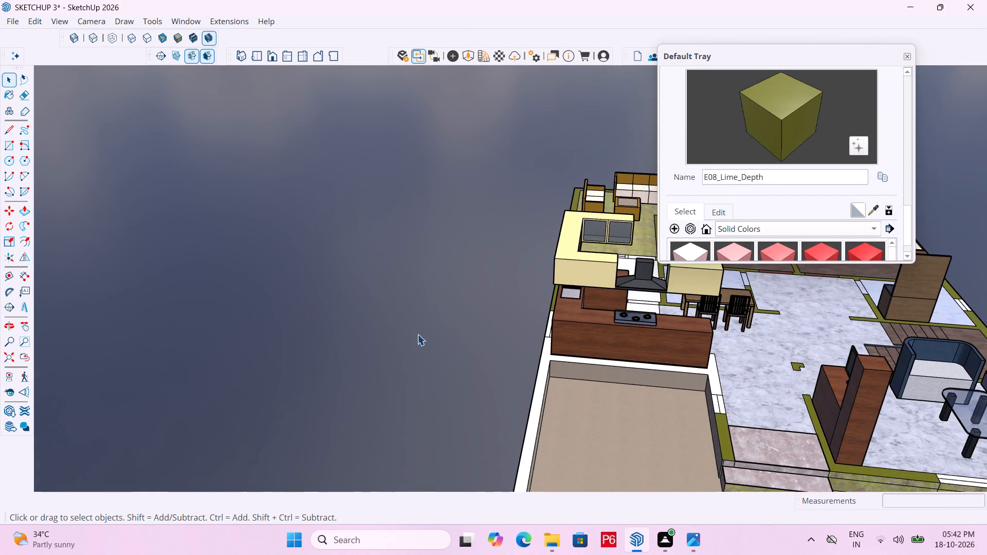
{"action": "scroll", "coordinate": [404, 313], "scroll_direction": "down", "scroll_amount": 6}
{"action": "middle_click_drag", "start_coordinate": [445, 349], "coordinate": [679, 361]}
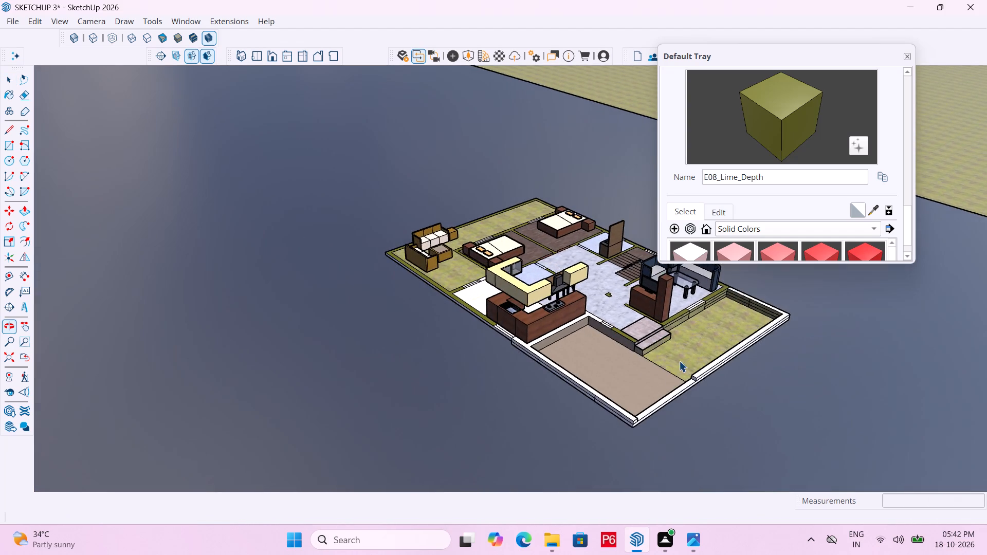
{"action": "scroll", "coordinate": [602, 402], "scroll_direction": "up", "scroll_amount": 11}
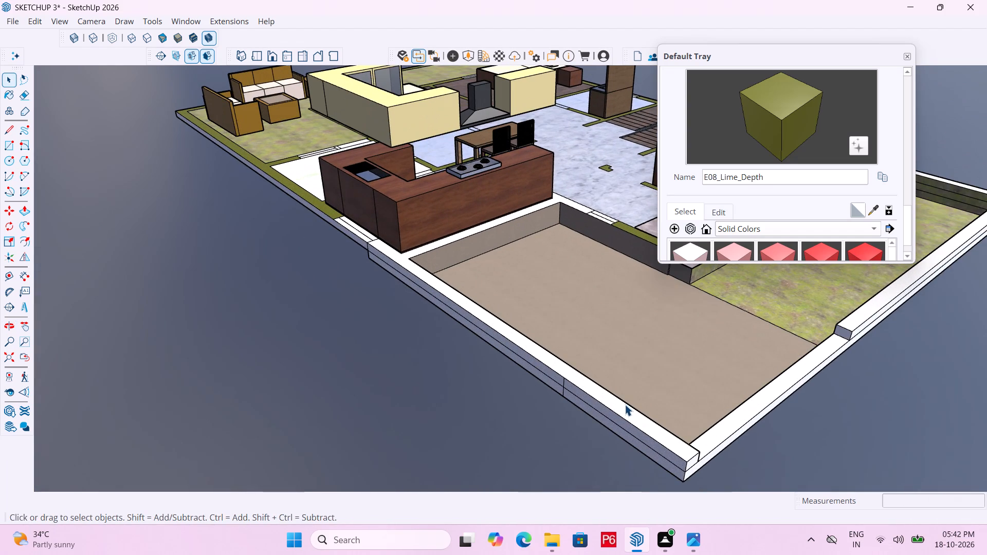
Save the model.
{"action": "key", "text": "ctrl+s"}
{"action": "key", "text": "ctrl+s"}
{"action": "key", "text": "ctrl+s"}
{"action": "key", "text": "ctrl+s"}
{"action": "key", "text": "ctrl+s"}
{"action": "key", "text": "ctrl+s"}
{"action": "key", "text": "ctrl+s"}
{"action": "key", "text": "ctrl+s"}
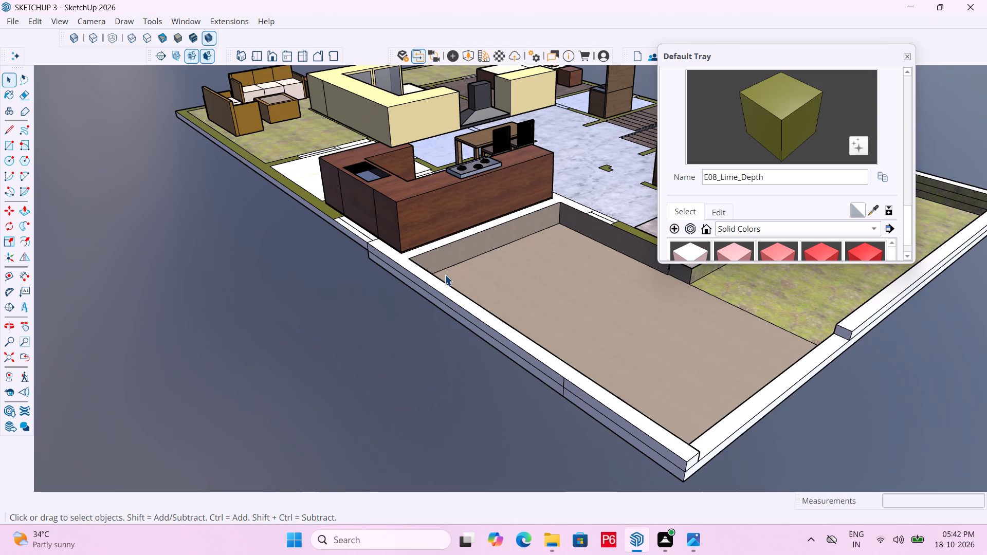
Inside the house group, draw a 9" line across the white wall top at the paving corner beside the kitchen counter.
{"action": "middle_click_drag", "start_coordinate": [445, 274], "coordinate": [24, 353]}
{"action": "scroll", "coordinate": [532, 287], "scroll_direction": "up", "scroll_amount": 5}
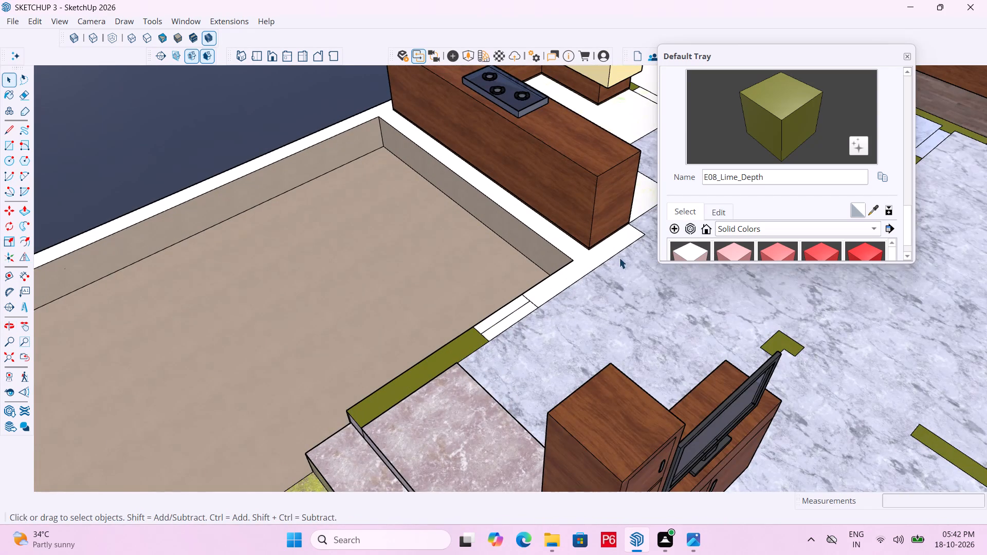
{"action": "scroll", "coordinate": [353, 88], "scroll_direction": "up", "scroll_amount": 6}
{"action": "key", "text": "l"}
{"action": "key", "text": "space"}
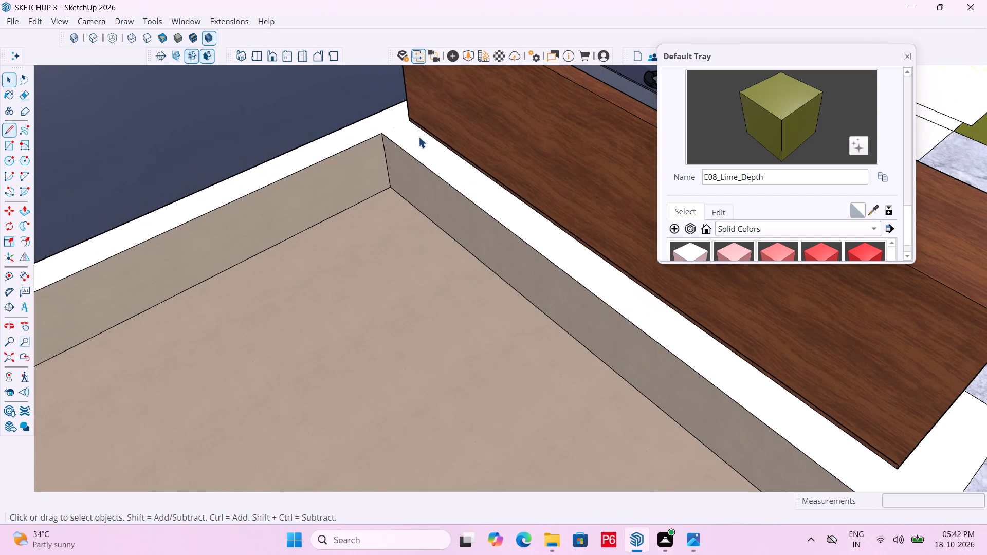
{"action": "double_click", "coordinate": [401, 139]}
{"action": "triple_click", "coordinate": [390, 129]}
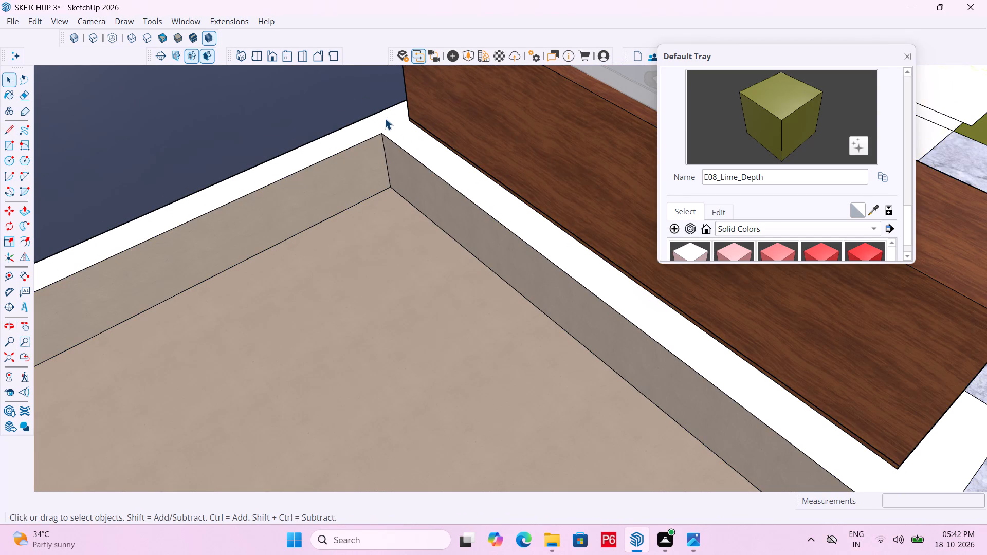
{"action": "key", "text": "l"}
{"action": "left_click_drag", "start_coordinate": [381, 133], "coordinate": [372, 119]}
{"action": "left_click", "coordinate": [364, 119]}
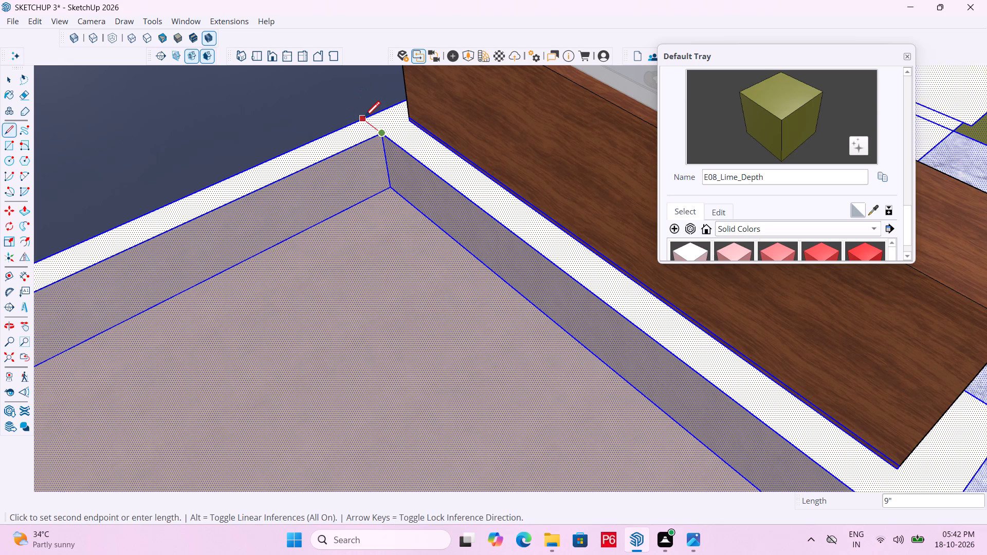
{"action": "scroll", "coordinate": [345, 102], "scroll_direction": "down", "scroll_amount": 6}
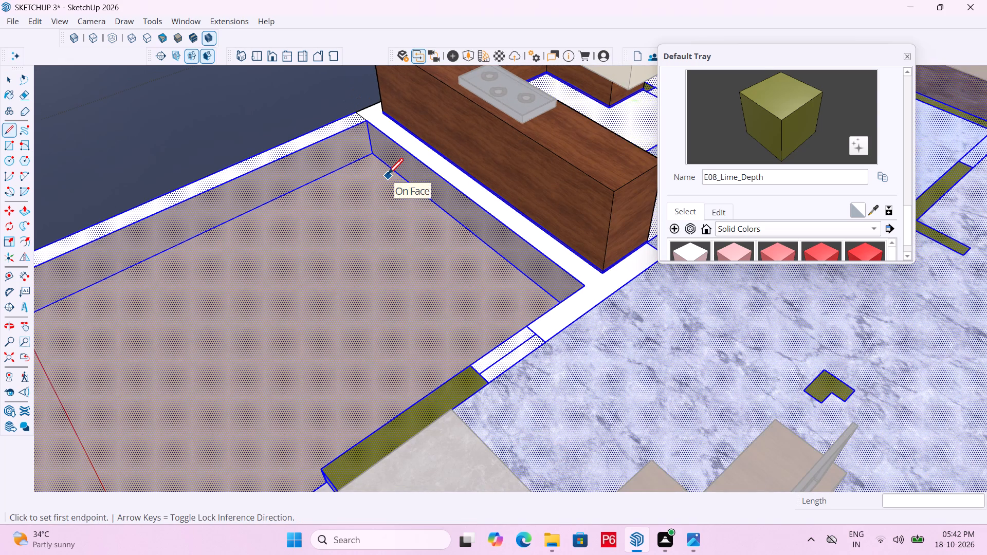
Paint the wall top between the paving and the kitchen with E08_Lime_Depth, and close the group.
{"action": "key", "text": "b"}
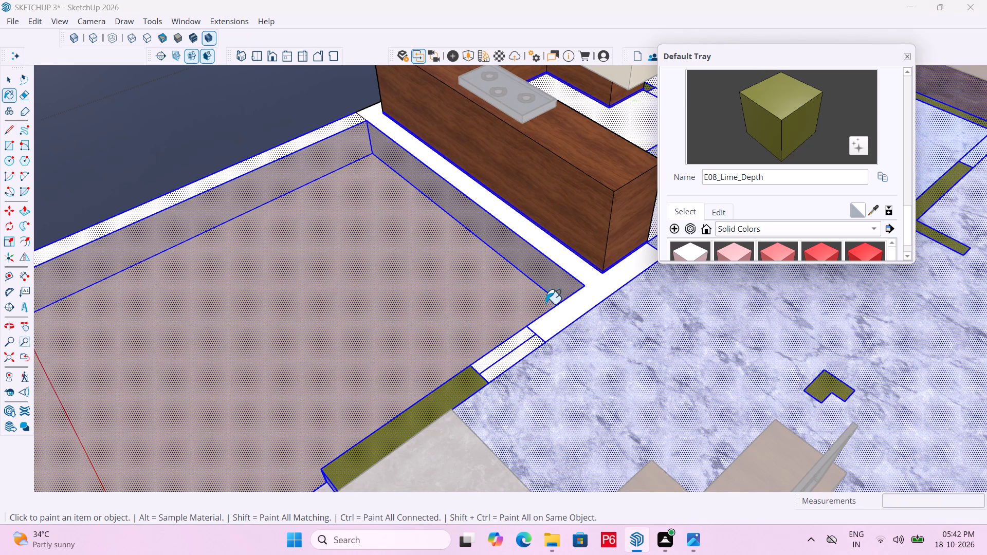
{"action": "double_click", "coordinate": [566, 257]}
{"action": "scroll", "coordinate": [452, 213], "scroll_direction": "down", "scroll_amount": 7}
{"action": "scroll", "coordinate": [379, 219], "scroll_direction": "down", "scroll_amount": 6}
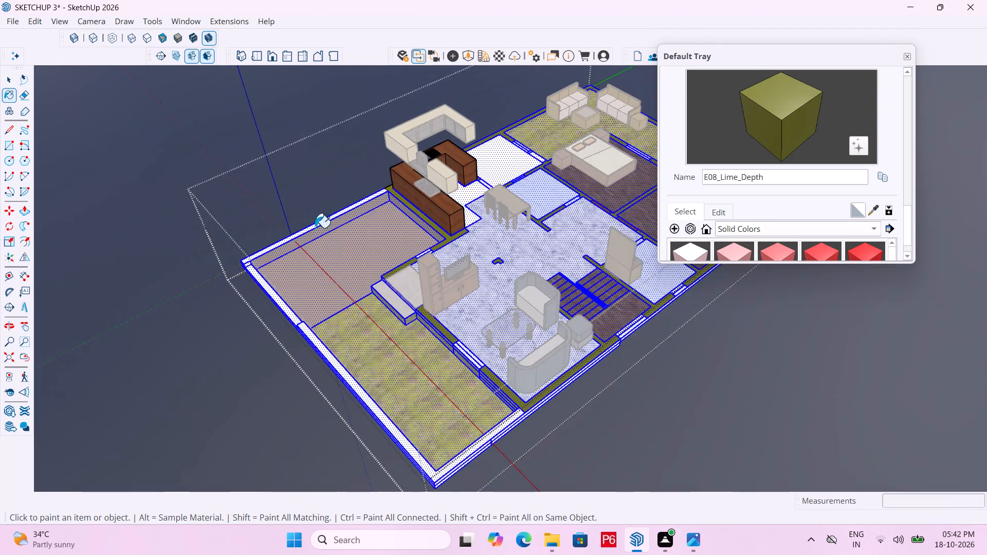
{"action": "middle_click_drag", "start_coordinate": [321, 229], "coordinate": [771, 234]}
{"action": "scroll", "coordinate": [261, 324], "scroll_direction": "down", "scroll_amount": 4}
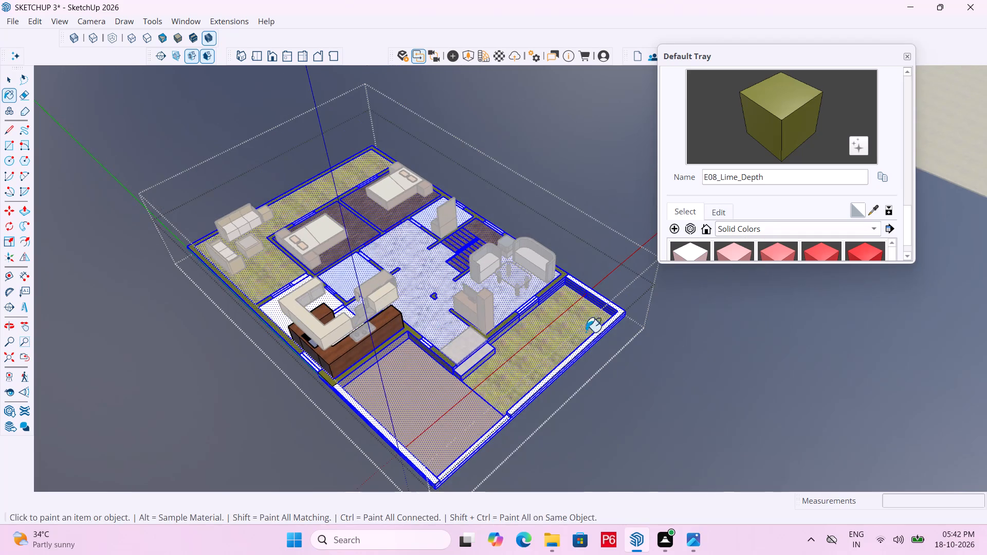
{"action": "middle_click_drag", "start_coordinate": [570, 332], "coordinate": [400, 337]}
{"action": "key", "text": "space"}
{"action": "left_click", "coordinate": [683, 361]}
Examine the painted wall top, the paving walls and the porch step at the front of the house.
{"action": "middle_click_drag", "start_coordinate": [502, 349], "coordinate": [400, 353]}
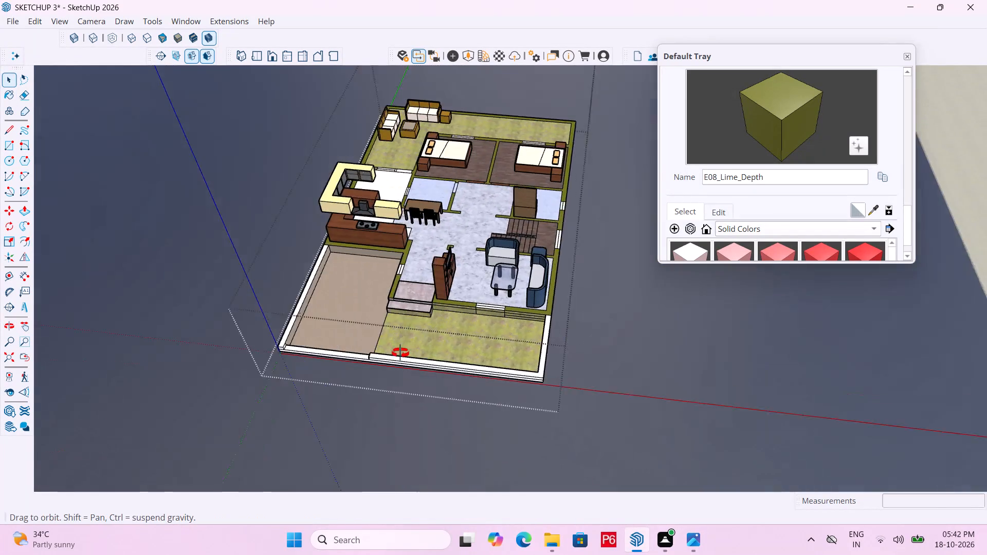
{"action": "middle_click_drag", "start_coordinate": [400, 353], "coordinate": [365, 347]}
{"action": "scroll", "coordinate": [346, 313], "scroll_direction": "up", "scroll_amount": 5}
{"action": "scroll", "coordinate": [245, 290], "scroll_direction": "up", "scroll_amount": 3}
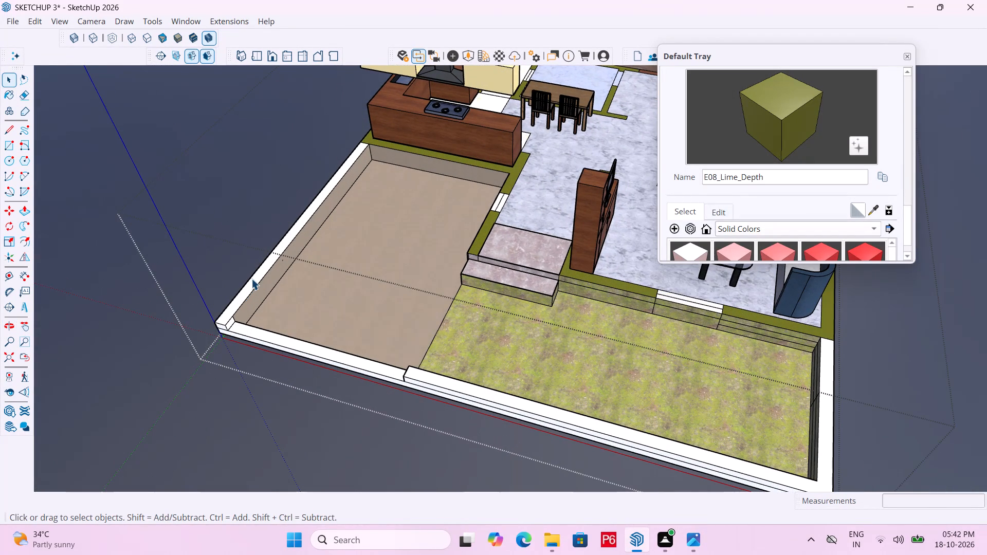
{"action": "scroll", "coordinate": [251, 279], "scroll_direction": "down", "scroll_amount": 4}
{"action": "scroll", "coordinate": [412, 247], "scroll_direction": "up", "scroll_amount": 4}
{"action": "middle_click_drag", "start_coordinate": [483, 303], "coordinate": [516, 205]}
{"action": "scroll", "coordinate": [483, 291], "scroll_direction": "up", "scroll_amount": 1}
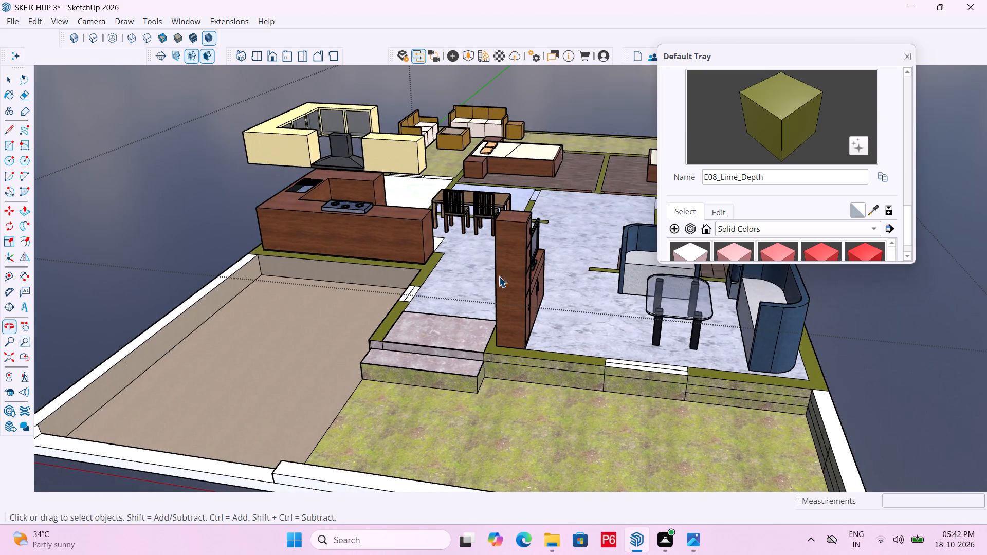
{"action": "scroll", "coordinate": [450, 416], "scroll_direction": "up", "scroll_amount": 5}
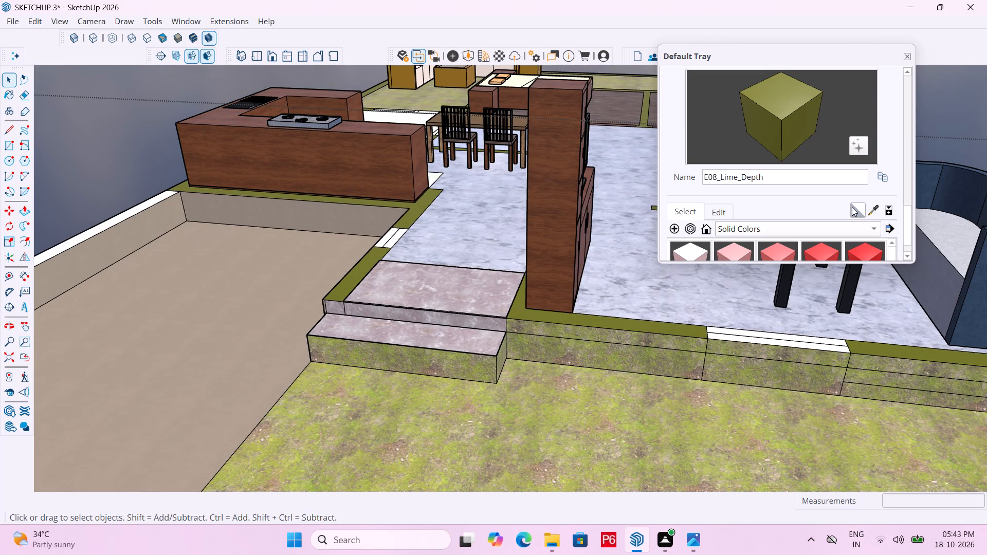
Sample Marble_06_1K from the porch and paint the front face of the lower porch step with it.
{"action": "key", "text": "space"}
{"action": "double_click", "coordinate": [456, 368]}
{"action": "left_click", "coordinate": [429, 360]}
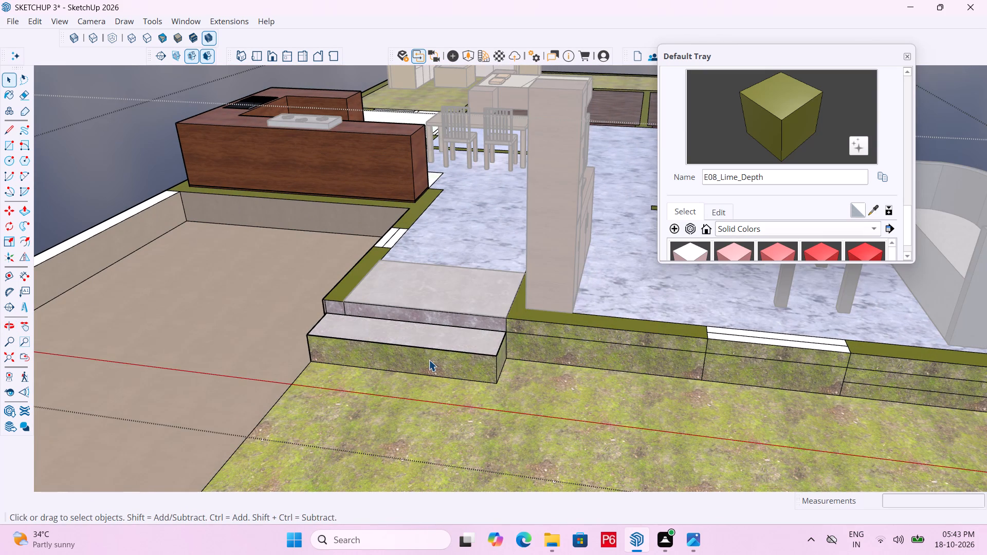
{"action": "left_click", "coordinate": [872, 210]}
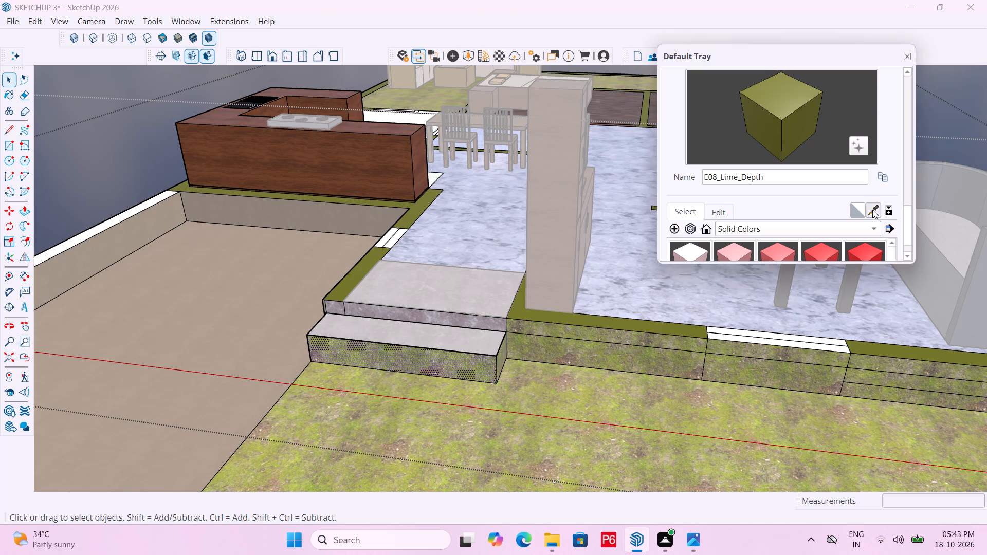
{"action": "left_click", "coordinate": [418, 287]}
{"action": "left_click_drag", "start_coordinate": [455, 369], "coordinate": [460, 366]}
Paint both end faces of the lower porch step, towards the lawn and the paving, with Marble_06_1K.
{"action": "middle_click_drag", "start_coordinate": [539, 361], "coordinate": [484, 361]}
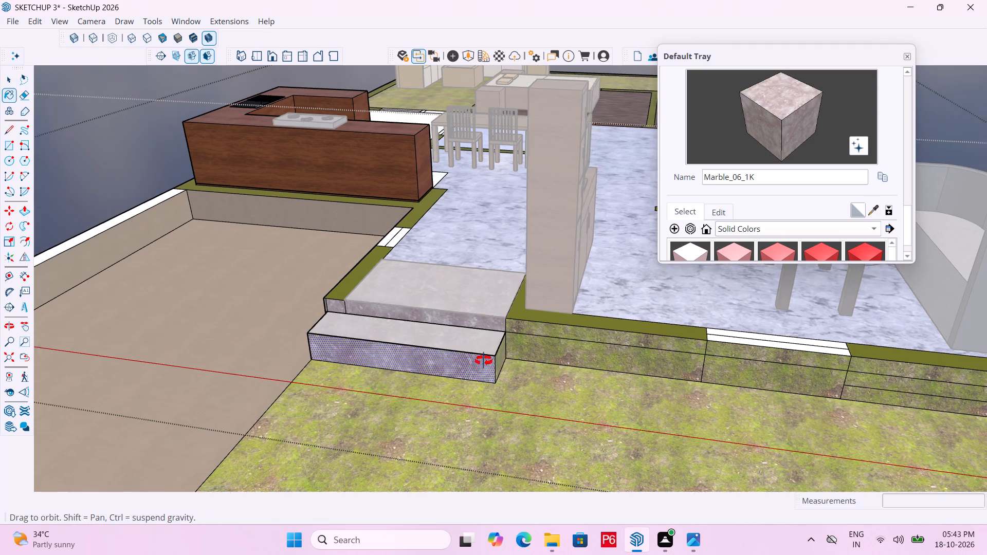
{"action": "middle_click_drag", "start_coordinate": [484, 361], "coordinate": [378, 354]}
{"action": "scroll", "coordinate": [379, 354], "scroll_direction": "up", "scroll_amount": 2}
{"action": "left_click", "coordinate": [492, 349]}
{"action": "middle_click_drag", "start_coordinate": [308, 333], "coordinate": [803, 345]}
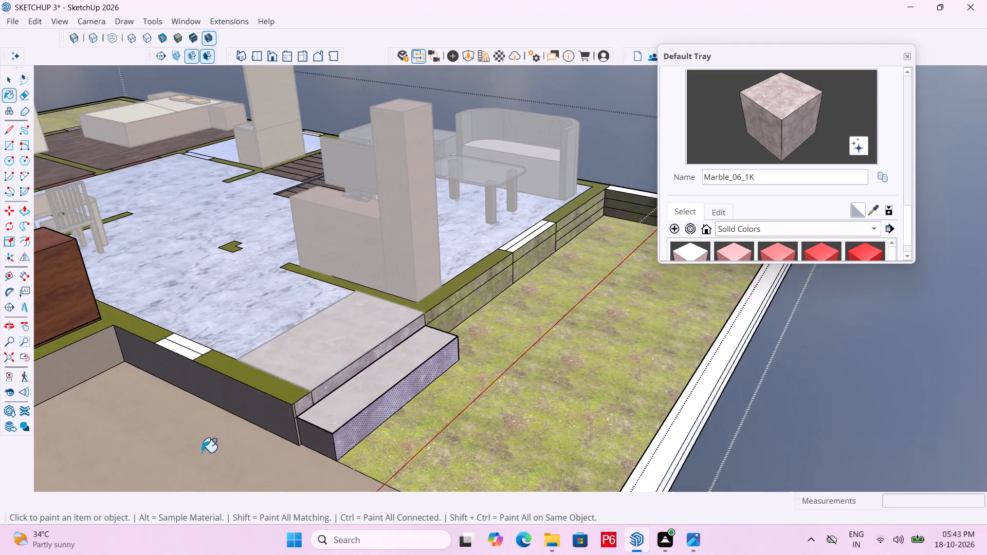
{"action": "scroll", "coordinate": [230, 452], "scroll_direction": "up", "scroll_amount": 5}
{"action": "left_click", "coordinate": [337, 435]}
{"action": "left_click_drag", "start_coordinate": [337, 435], "coordinate": [338, 428]}
{"action": "scroll", "coordinate": [285, 405], "scroll_direction": "up", "scroll_amount": 7}
{"action": "middle_click_drag", "start_coordinate": [313, 393], "coordinate": [415, 333]}
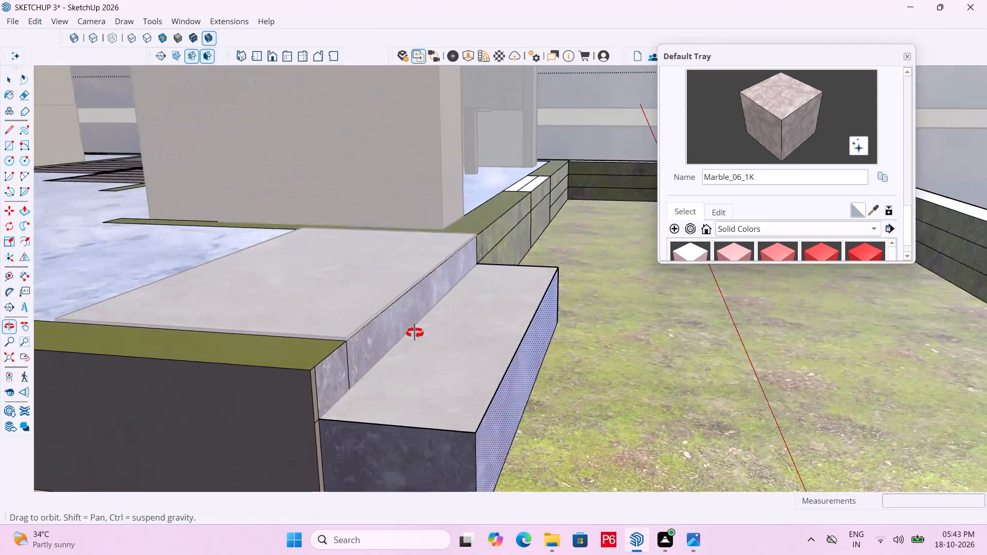
{"action": "middle_click_drag", "start_coordinate": [415, 333], "coordinate": [90, 362]}
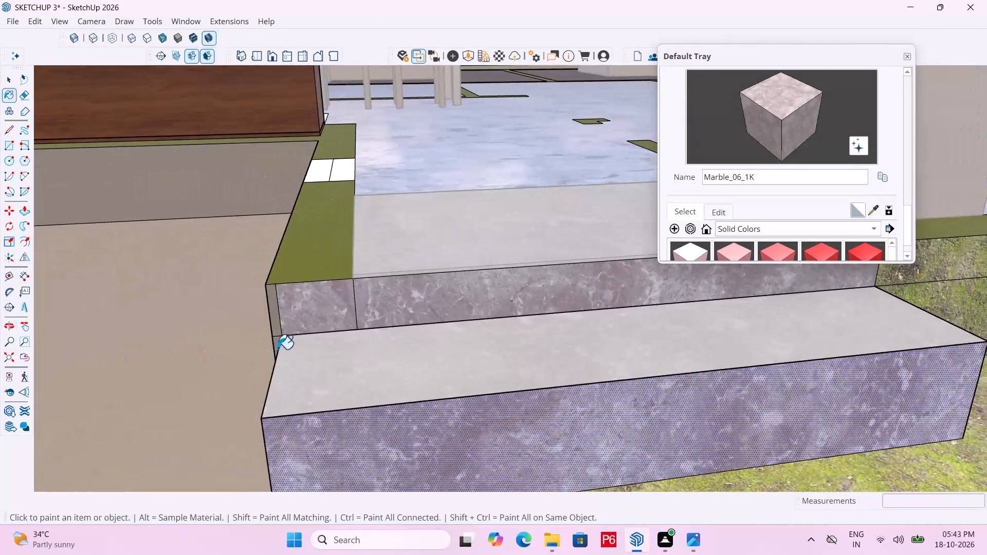
Erase the short vertical edge dividing the porch's upper riser near the paving.
{"action": "key", "text": "e"}
{"action": "left_click_drag", "start_coordinate": [338, 309], "coordinate": [366, 300]}
{"action": "left_click", "coordinate": [366, 300]}
{"action": "scroll", "coordinate": [349, 317], "scroll_direction": "down", "scroll_amount": 2}
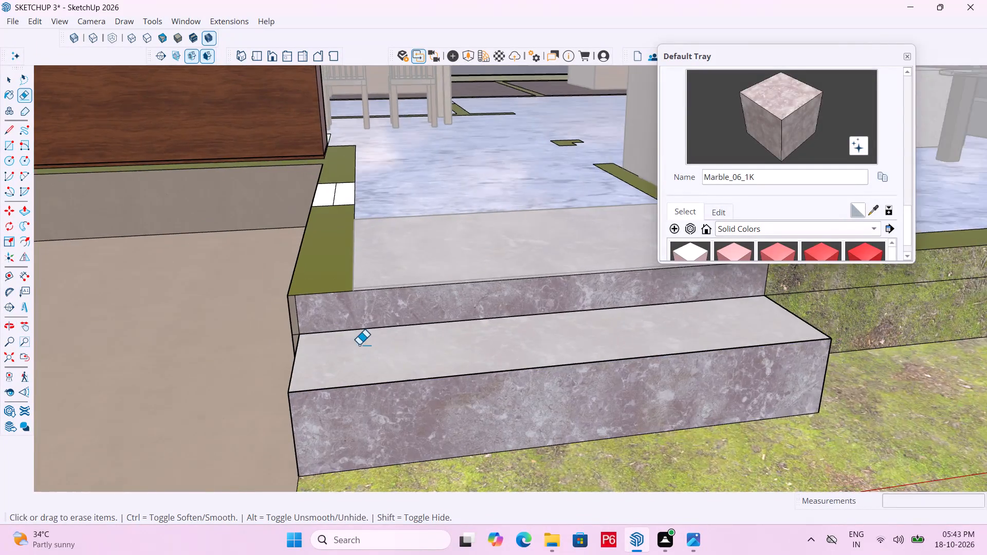
{"action": "scroll", "coordinate": [359, 345], "scroll_direction": "down", "scroll_amount": 3}
{"action": "scroll", "coordinate": [651, 374], "scroll_direction": "down", "scroll_amount": 1}
{"action": "middle_click_drag", "start_coordinate": [608, 380], "coordinate": [232, 423]}
{"action": "scroll", "coordinate": [453, 308], "scroll_direction": "down", "scroll_amount": 11}
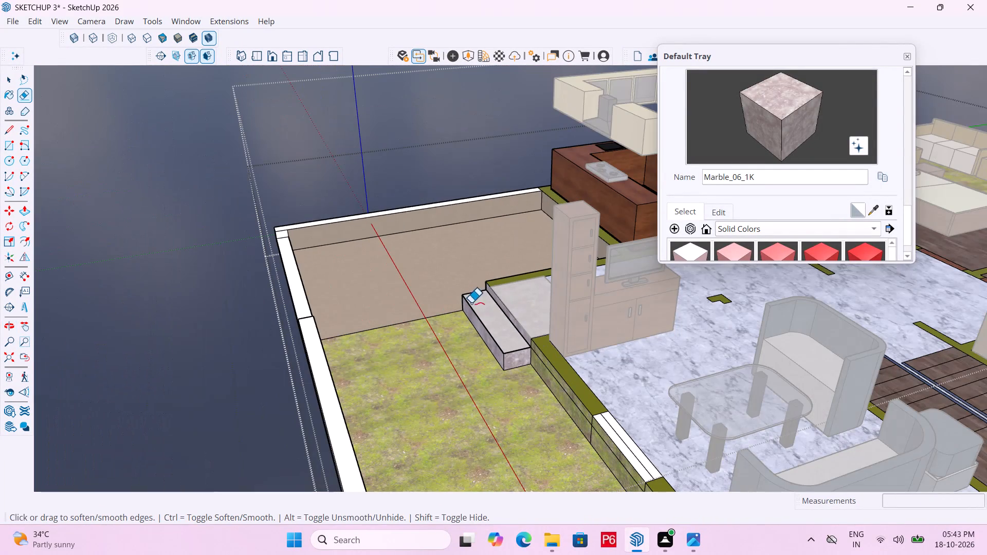
Save the model.
{"action": "key", "text": "ctrl+s"}
{"action": "key", "text": "ctrl+s"}
{"action": "key", "text": "ctrl+s"}
{"action": "key", "text": "ctrl+s"}
{"action": "key", "text": "ctrl+s"}
Close the house group and examine the marble porch step and the front of the house from several angles.
{"action": "middle_click_drag", "start_coordinate": [386, 367], "coordinate": [487, 344]}
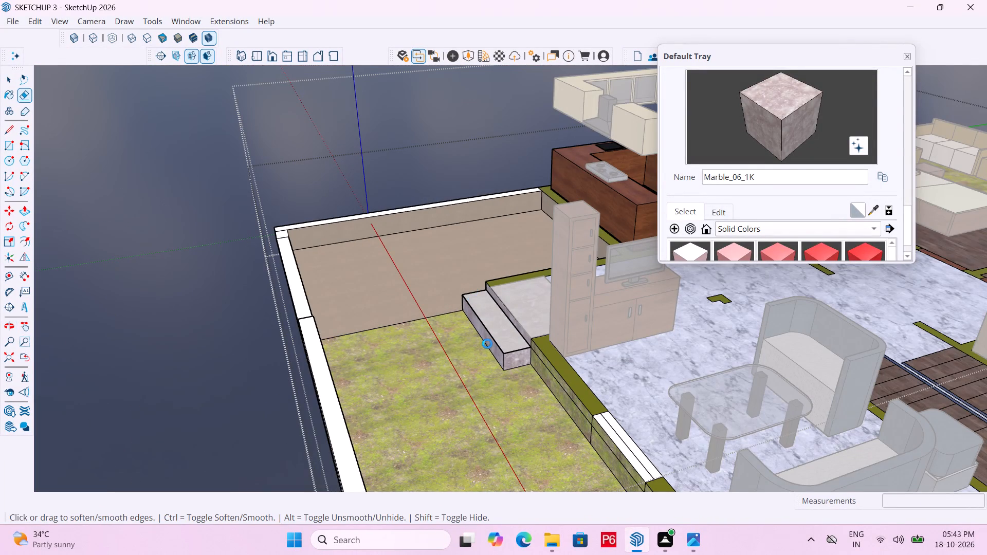
{"action": "middle_click_drag", "start_coordinate": [487, 344], "coordinate": [523, 324]}
{"action": "scroll", "coordinate": [458, 294], "scroll_direction": "down", "scroll_amount": 3}
{"action": "middle_click_drag", "start_coordinate": [561, 334], "coordinate": [715, 345]}
{"action": "scroll", "coordinate": [578, 334], "scroll_direction": "down", "scroll_amount": 1}
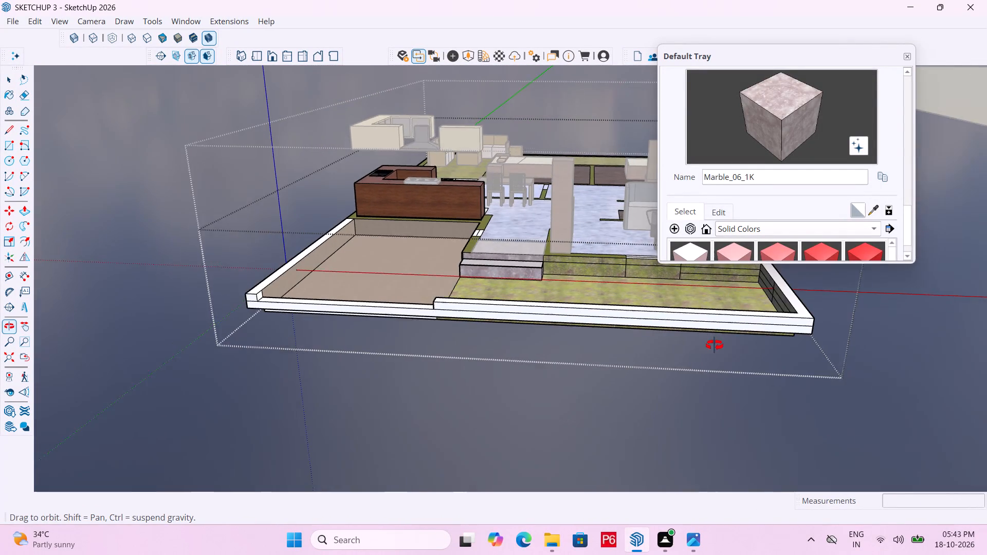
{"action": "middle_click_drag", "start_coordinate": [715, 345], "coordinate": [695, 346]}
{"action": "key", "text": "space"}
{"action": "left_click", "coordinate": [522, 365]}
{"action": "middle_click_drag", "start_coordinate": [543, 271], "coordinate": [426, 338]}
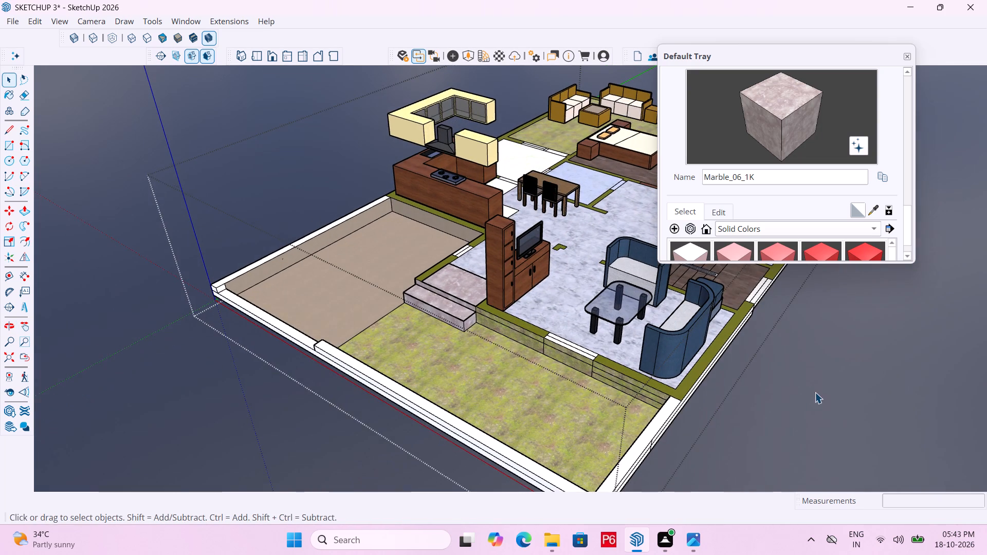
{"action": "left_click", "coordinate": [815, 392]}
Inside the house group, erase the horizontal and vertical dividing edges on the plinth wall face between the porch and the lawn's far corner.
{"action": "middle_click_drag", "start_coordinate": [447, 330], "coordinate": [456, 329]}
{"action": "scroll", "coordinate": [644, 340], "scroll_direction": "up", "scroll_amount": 4}
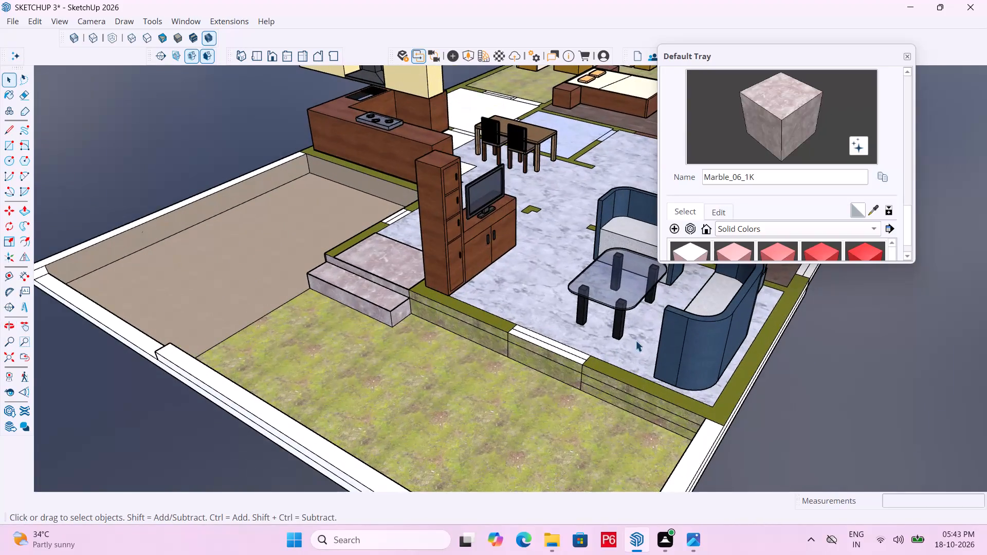
{"action": "scroll", "coordinate": [635, 340], "scroll_direction": "up", "scroll_amount": 5}
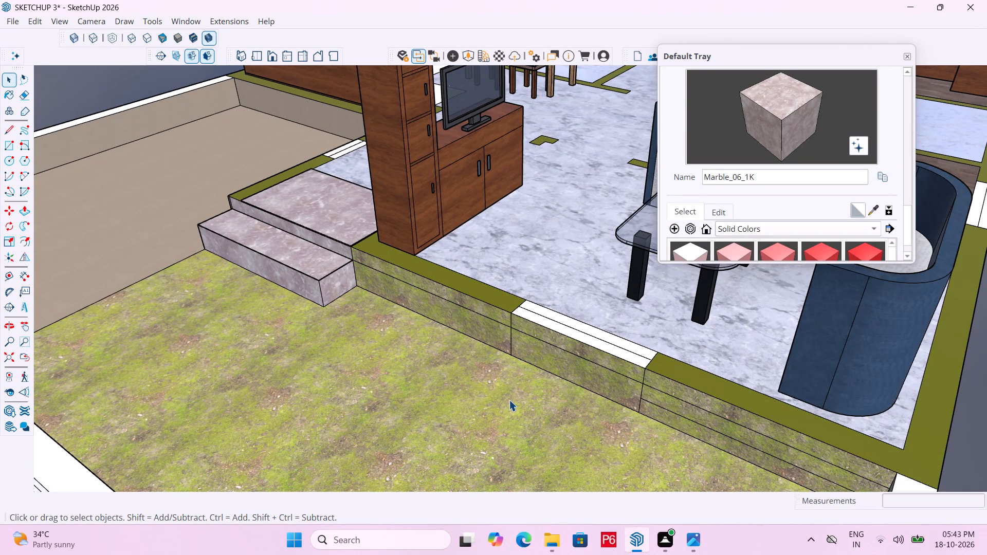
{"action": "double_click", "coordinate": [509, 400]}
{"action": "double_click", "coordinate": [503, 336]}
{"action": "left_click", "coordinate": [488, 322]}
{"action": "left_click", "coordinate": [488, 317]}
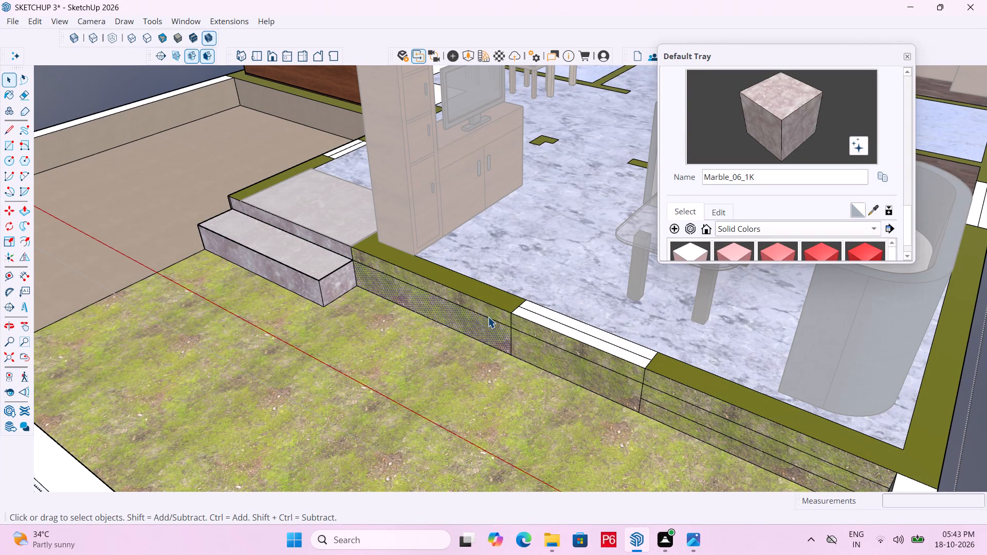
{"action": "key", "text": "e"}
{"action": "left_click_drag", "start_coordinate": [491, 315], "coordinate": [491, 321]}
{"action": "left_click", "coordinate": [491, 321]}
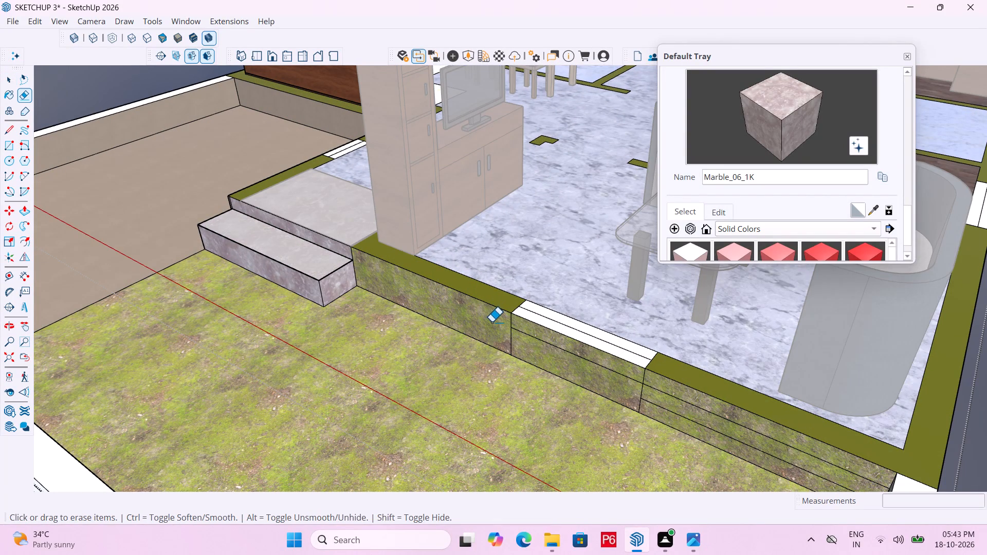
{"action": "left_click_drag", "start_coordinate": [541, 337], "coordinate": [545, 343]}
{"action": "left_click", "coordinate": [545, 343]}
{"action": "left_click_drag", "start_coordinate": [511, 334], "coordinate": [520, 339]}
{"action": "left_click_drag", "start_coordinate": [620, 376], "coordinate": [687, 400]}
{"action": "left_click", "coordinate": [687, 400]}
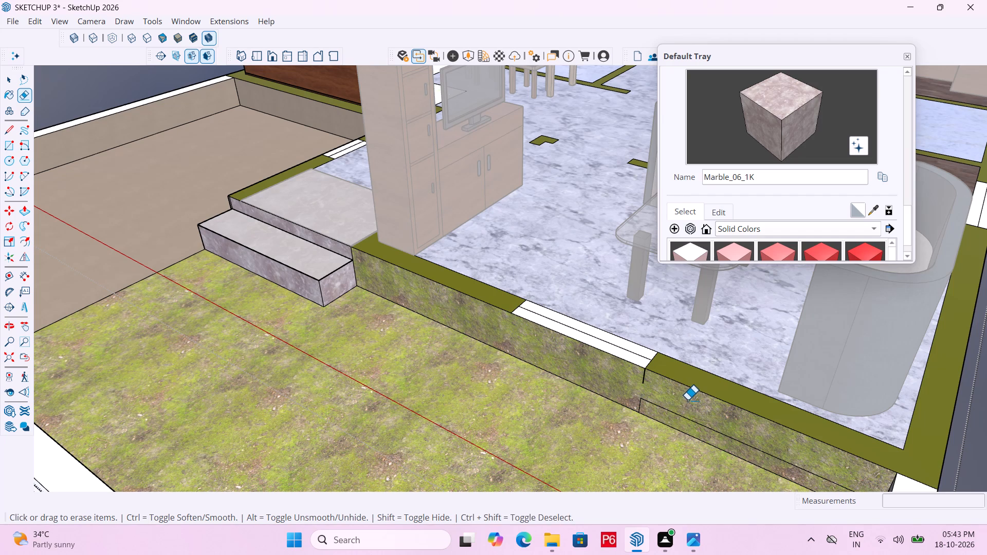
{"action": "left_click_drag", "start_coordinate": [651, 383], "coordinate": [641, 380]}
{"action": "left_click", "coordinate": [641, 380]}
{"action": "left_click_drag", "start_coordinate": [651, 399], "coordinate": [641, 398]}
{"action": "left_click", "coordinate": [635, 396]}
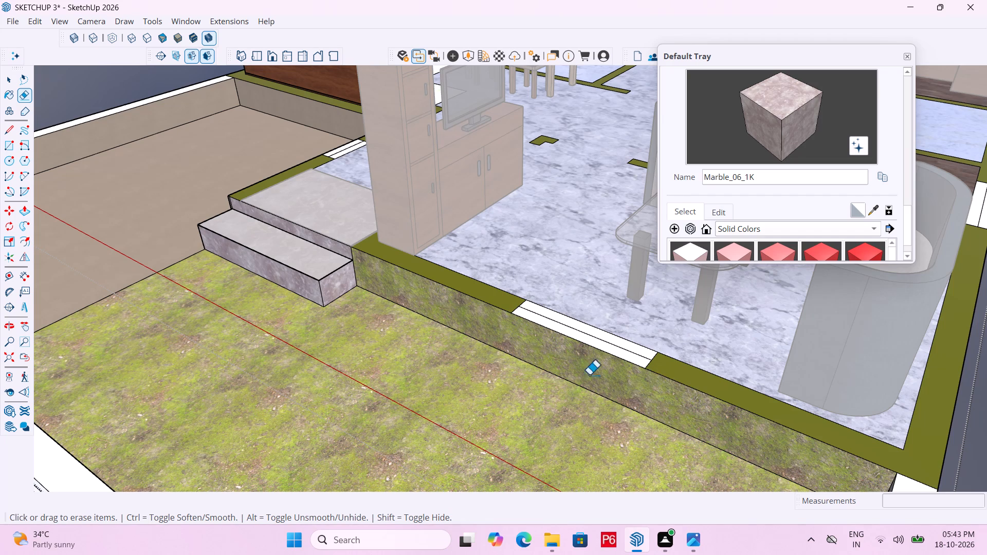
Close the house group and save the model.
{"action": "scroll", "coordinate": [550, 347], "scroll_direction": "down", "scroll_amount": 5}
{"action": "key", "text": "space"}
{"action": "left_click", "coordinate": [826, 405]}
{"action": "middle_click_drag", "start_coordinate": [552, 391], "coordinate": [577, 365]}
{"action": "key", "text": "ctrl+s"}
{"action": "key", "text": "ctrl+s"}
{"action": "key", "text": "ctrl+s"}
{"action": "key", "text": "ctrl+s"}
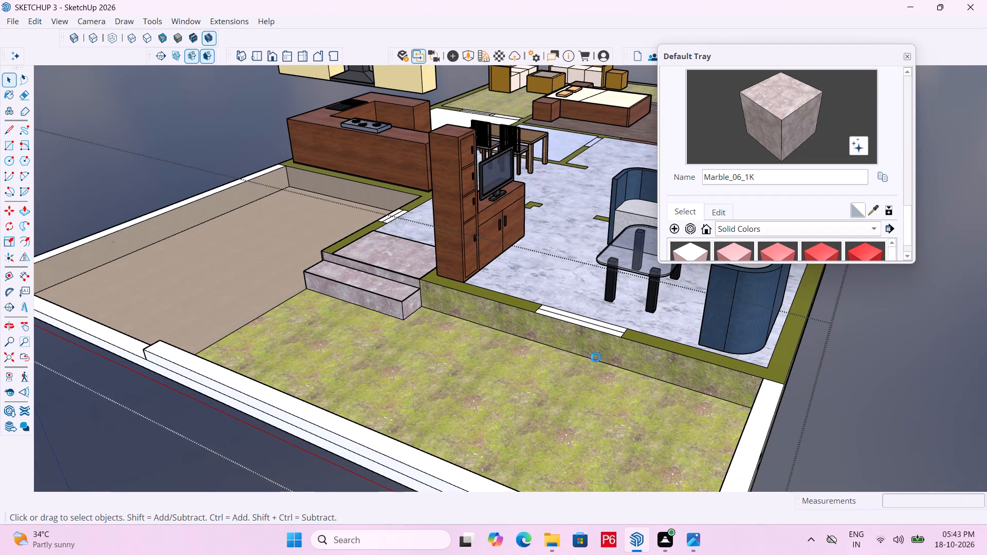
Inside the house group, paint the plinth wall face along the lawn with the solid colour D02_Buttercup_Glow1, and close the group.
{"action": "scroll", "coordinate": [507, 410], "scroll_direction": "down", "scroll_amount": 1}
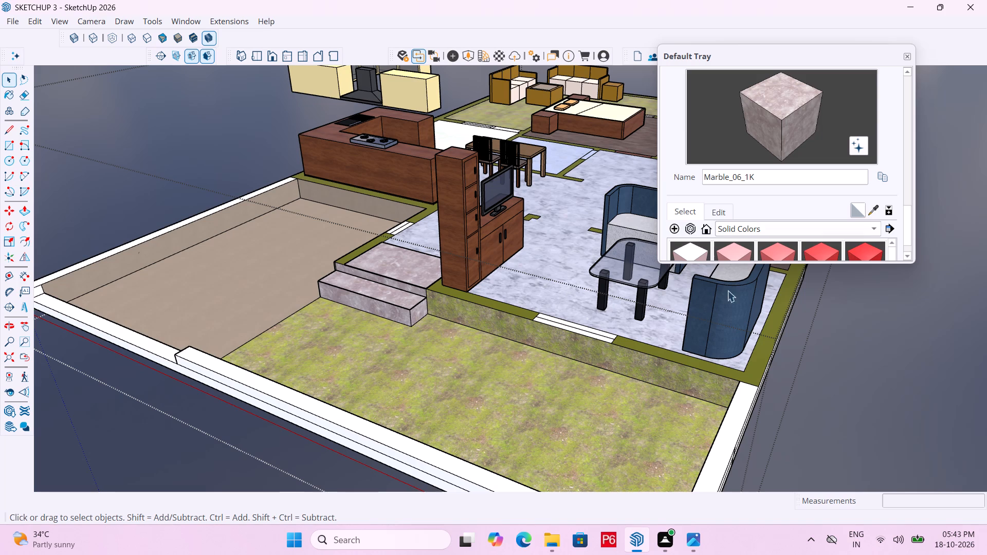
{"action": "scroll", "coordinate": [648, 374], "scroll_direction": "up", "scroll_amount": 4}
{"action": "left_click", "coordinate": [658, 366]}
{"action": "double_click", "coordinate": [653, 364]}
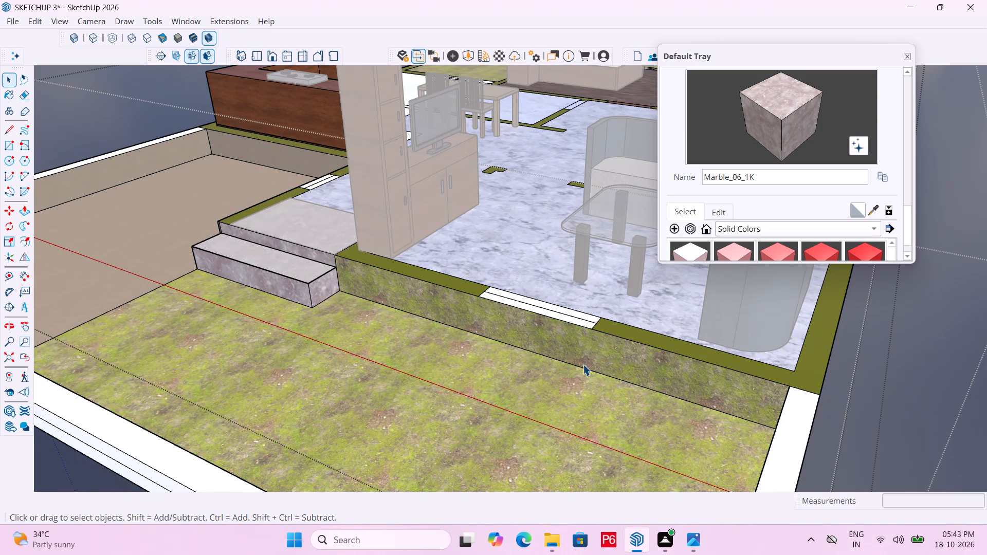
{"action": "left_click", "coordinate": [586, 364]}
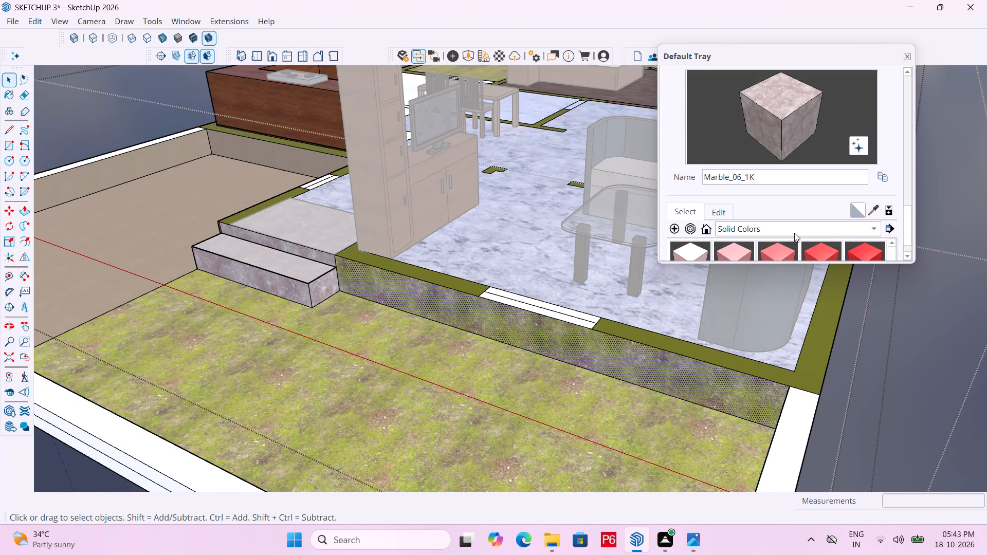
{"action": "scroll", "coordinate": [800, 226], "scroll_direction": "down", "scroll_amount": 7}
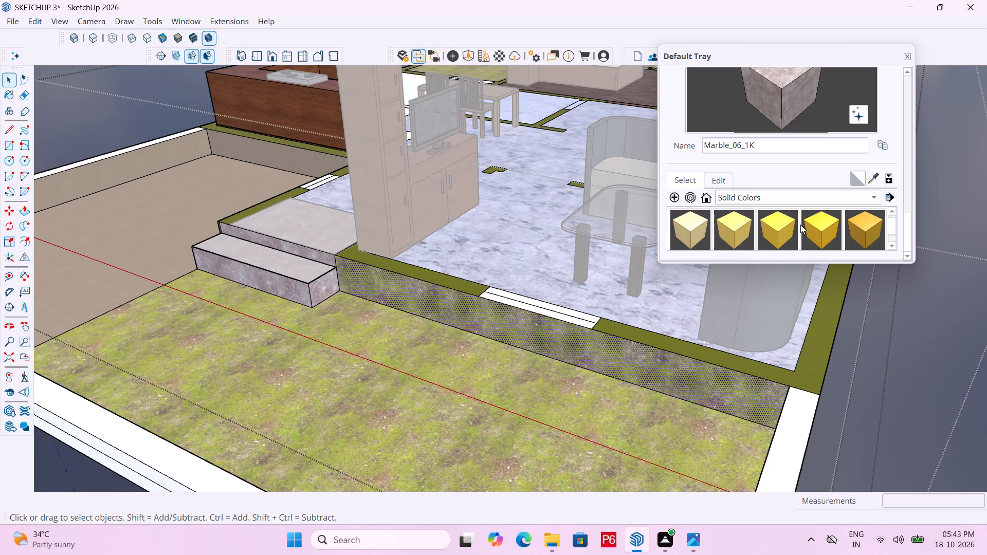
{"action": "scroll", "coordinate": [800, 225], "scroll_direction": "up", "scroll_amount": 1}
{"action": "scroll", "coordinate": [800, 224], "scroll_direction": "down", "scroll_amount": 1}
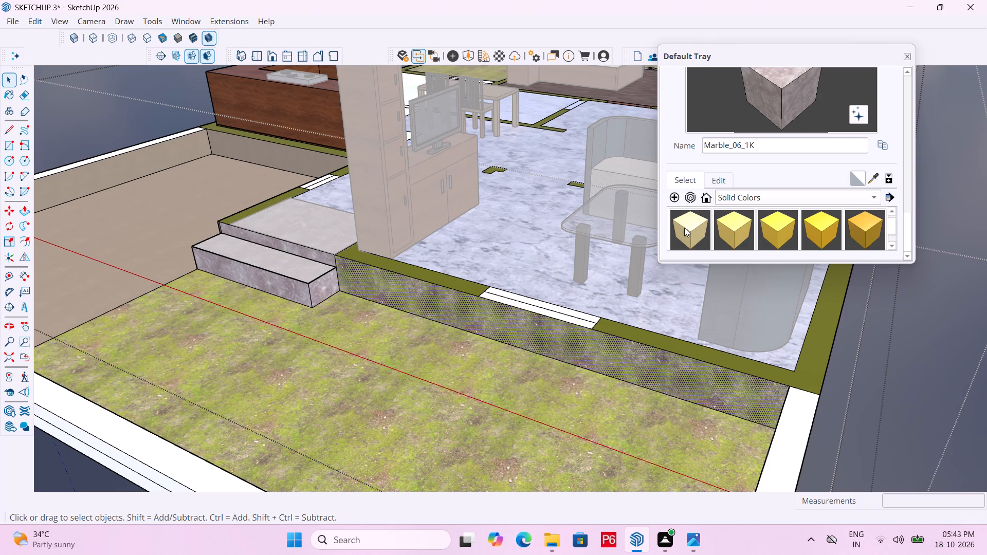
{"action": "left_click", "coordinate": [691, 227]}
{"action": "left_click", "coordinate": [627, 360]}
{"action": "scroll", "coordinate": [537, 305], "scroll_direction": "down", "scroll_amount": 3}
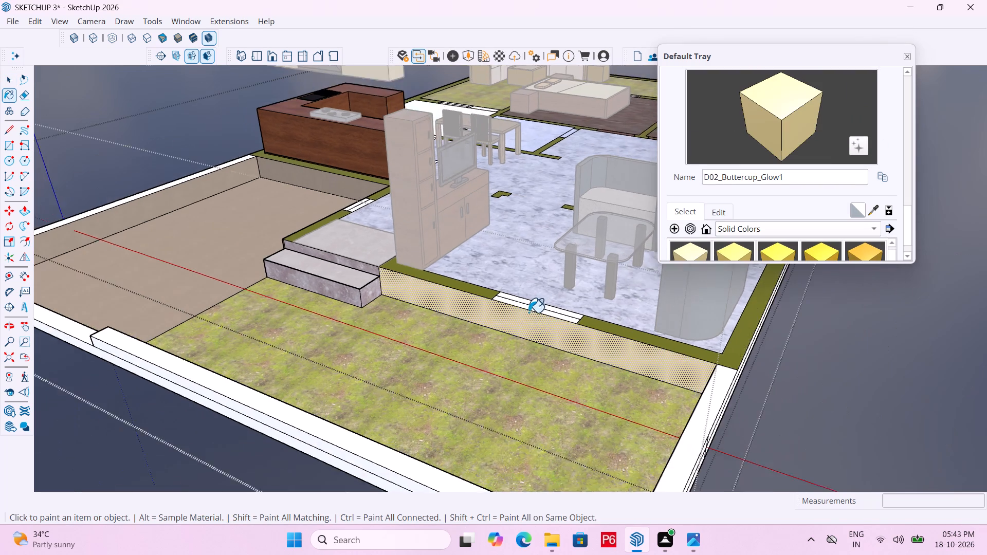
{"action": "scroll", "coordinate": [528, 312], "scroll_direction": "down", "scroll_amount": 2}
{"action": "key", "text": "space"}
{"action": "left_click", "coordinate": [785, 343]}
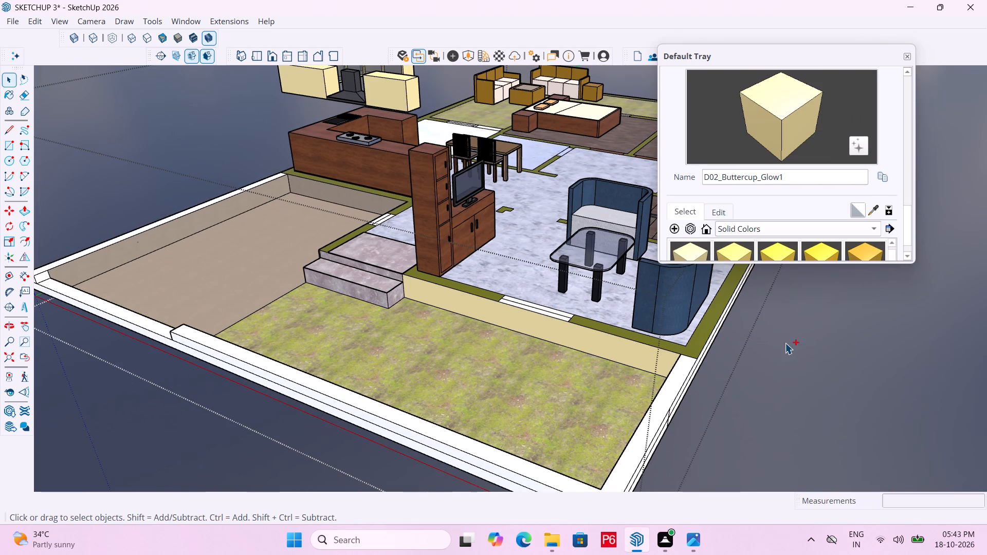
Save the model with the painted plinth wall.
{"action": "key", "text": "ctrl+s"}
{"action": "key", "text": "ctrl+s"}
{"action": "key", "text": "ctrl+s"}
{"action": "key", "text": "ctrl+s"}
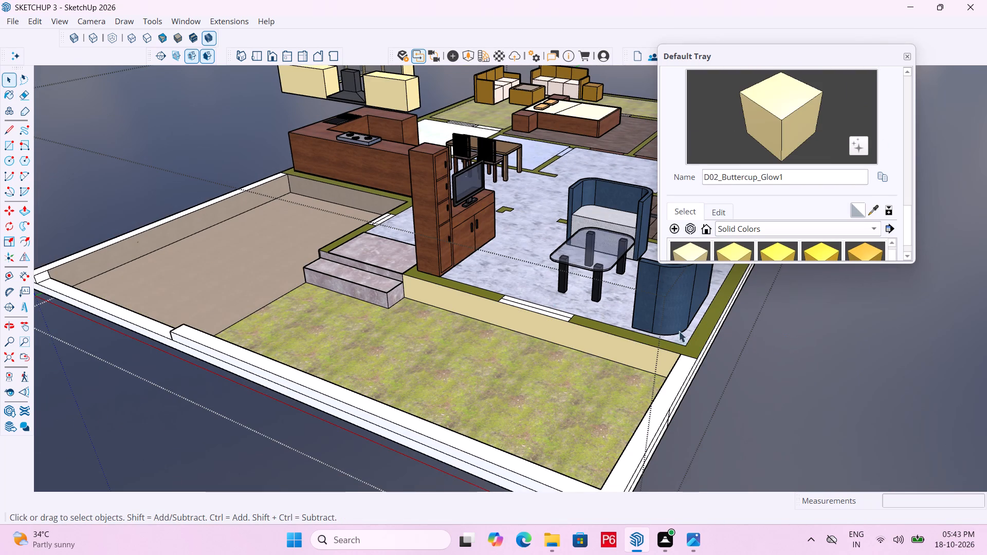
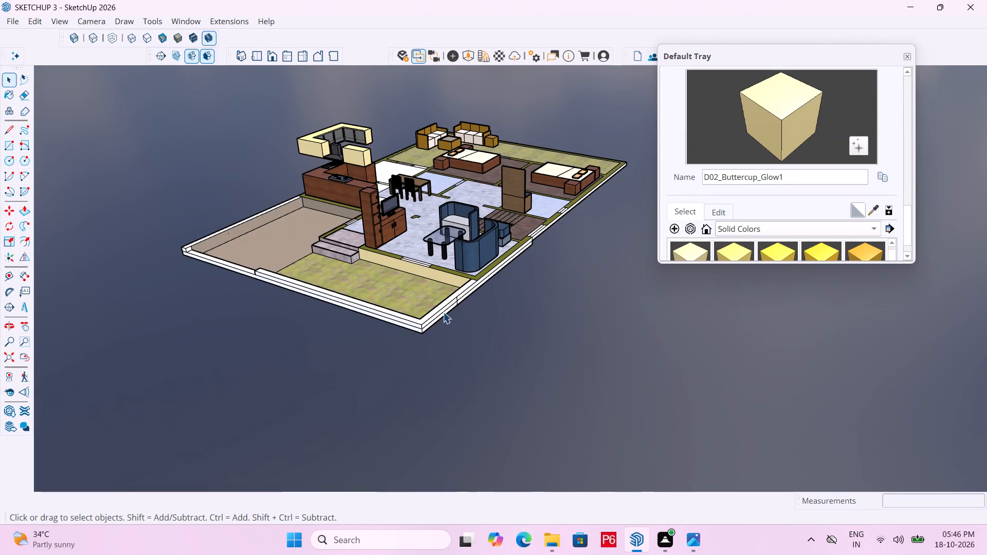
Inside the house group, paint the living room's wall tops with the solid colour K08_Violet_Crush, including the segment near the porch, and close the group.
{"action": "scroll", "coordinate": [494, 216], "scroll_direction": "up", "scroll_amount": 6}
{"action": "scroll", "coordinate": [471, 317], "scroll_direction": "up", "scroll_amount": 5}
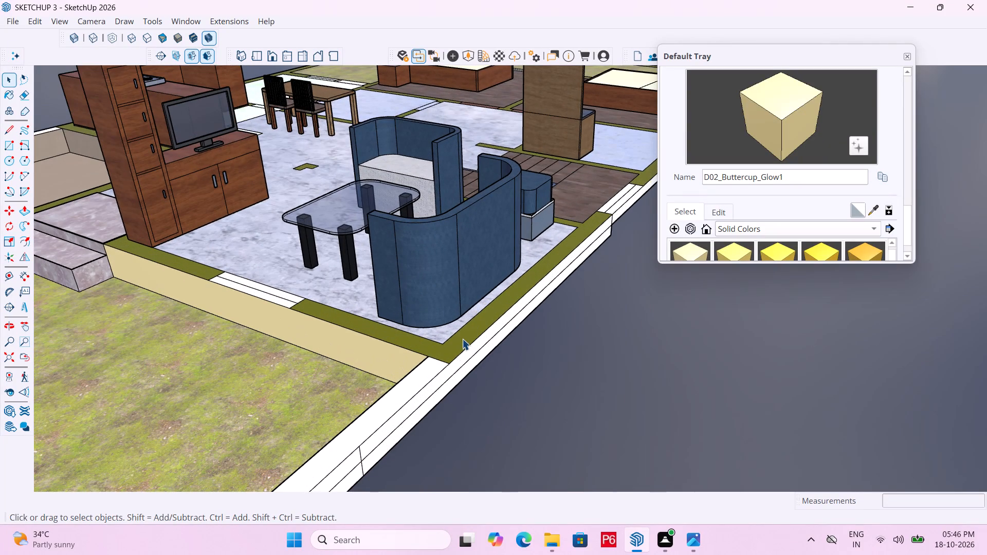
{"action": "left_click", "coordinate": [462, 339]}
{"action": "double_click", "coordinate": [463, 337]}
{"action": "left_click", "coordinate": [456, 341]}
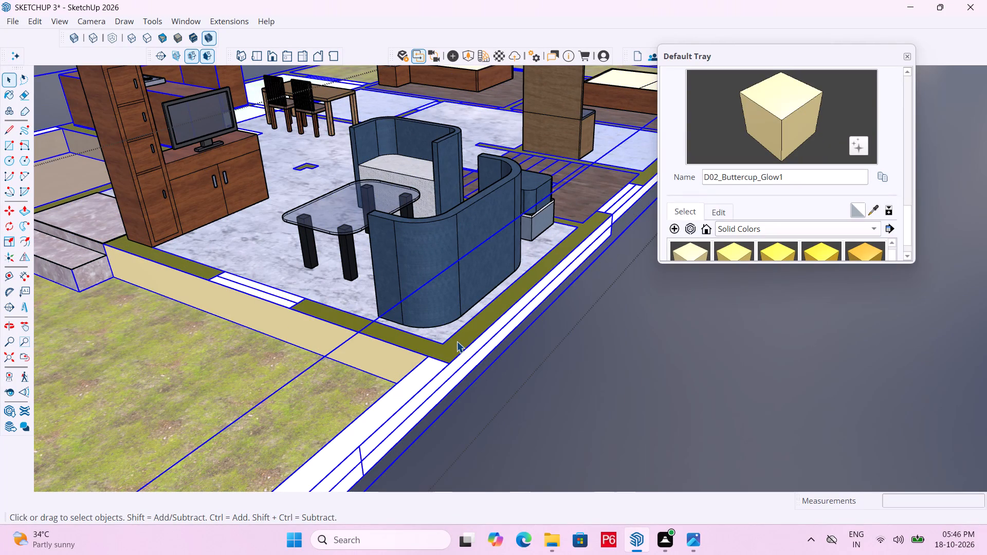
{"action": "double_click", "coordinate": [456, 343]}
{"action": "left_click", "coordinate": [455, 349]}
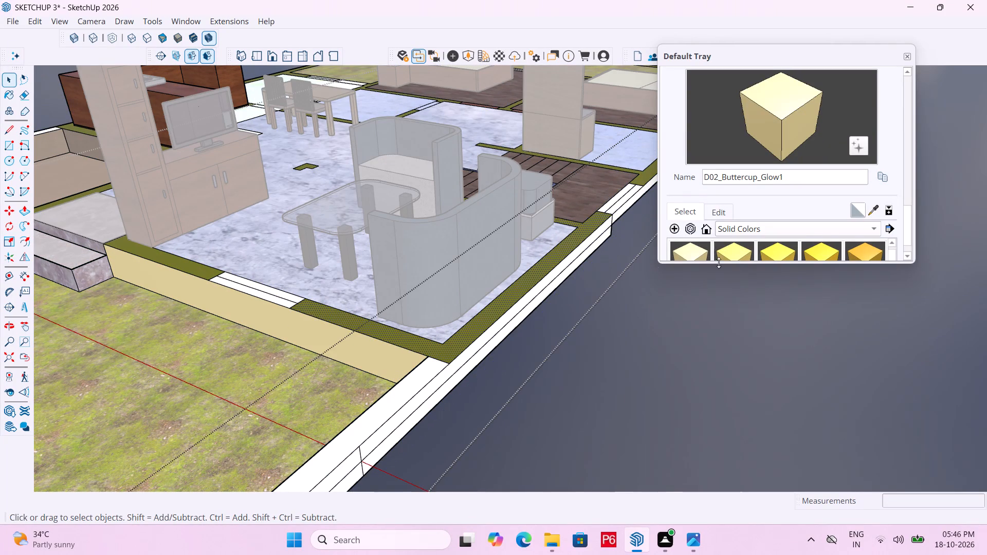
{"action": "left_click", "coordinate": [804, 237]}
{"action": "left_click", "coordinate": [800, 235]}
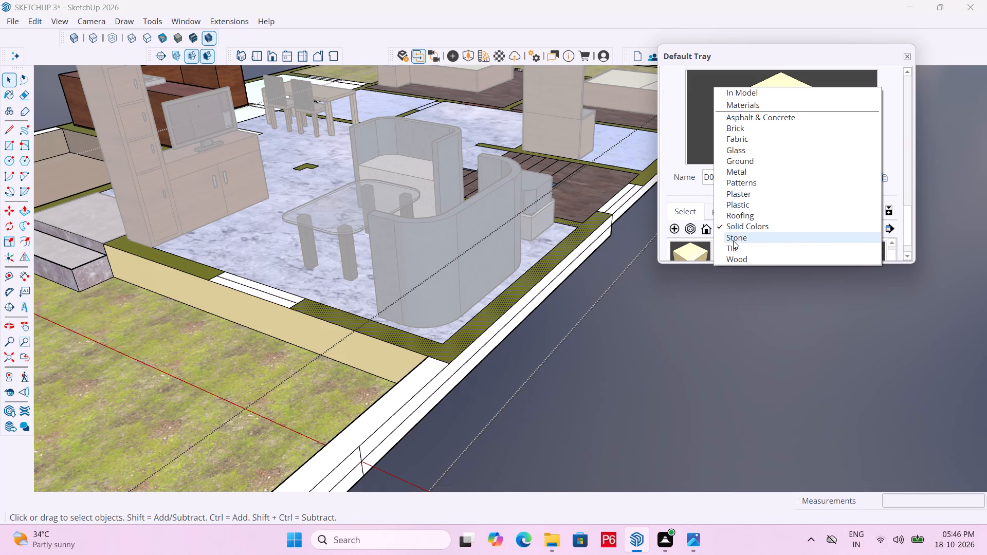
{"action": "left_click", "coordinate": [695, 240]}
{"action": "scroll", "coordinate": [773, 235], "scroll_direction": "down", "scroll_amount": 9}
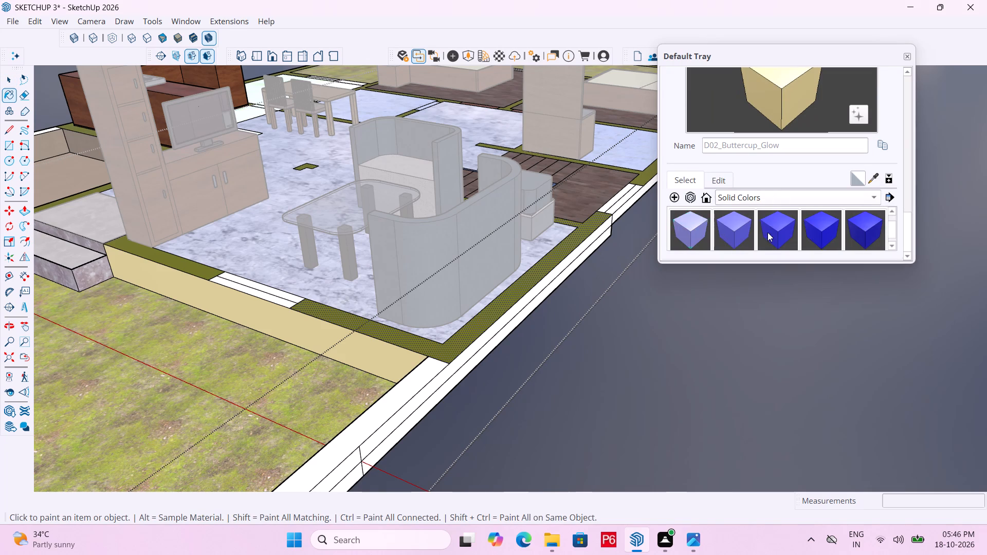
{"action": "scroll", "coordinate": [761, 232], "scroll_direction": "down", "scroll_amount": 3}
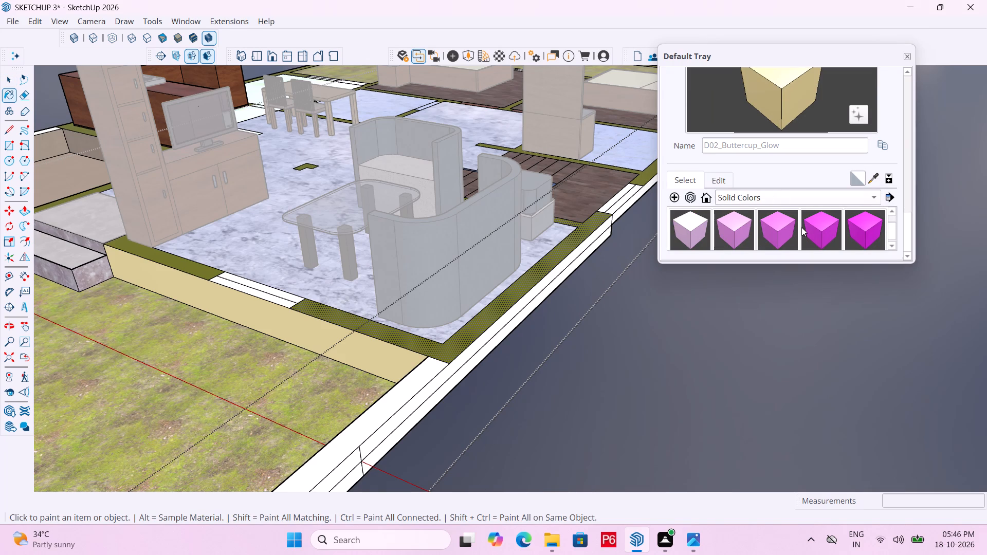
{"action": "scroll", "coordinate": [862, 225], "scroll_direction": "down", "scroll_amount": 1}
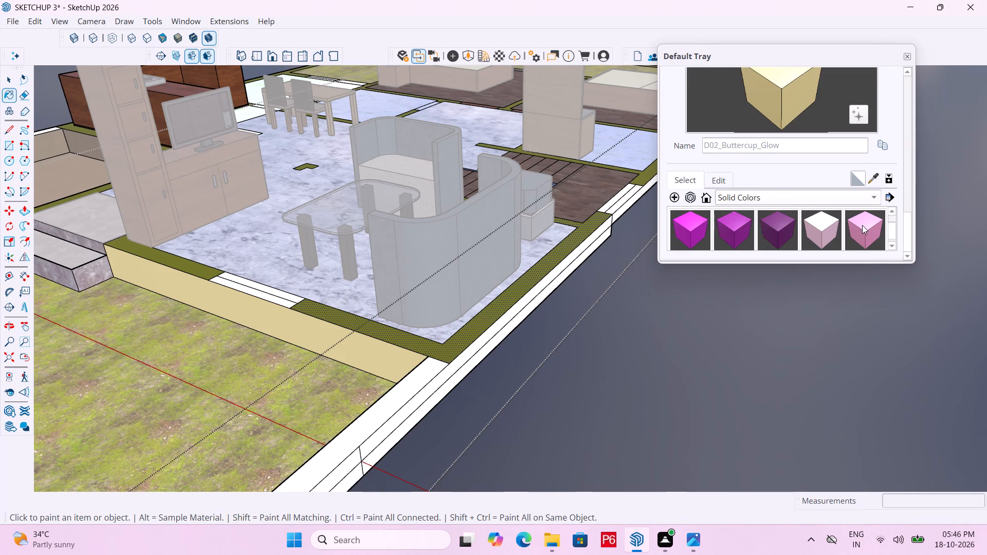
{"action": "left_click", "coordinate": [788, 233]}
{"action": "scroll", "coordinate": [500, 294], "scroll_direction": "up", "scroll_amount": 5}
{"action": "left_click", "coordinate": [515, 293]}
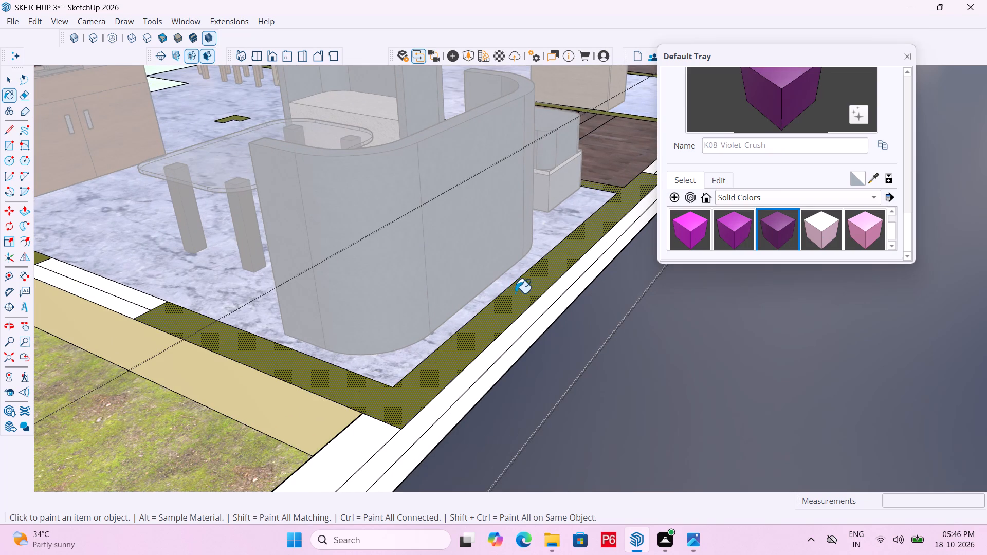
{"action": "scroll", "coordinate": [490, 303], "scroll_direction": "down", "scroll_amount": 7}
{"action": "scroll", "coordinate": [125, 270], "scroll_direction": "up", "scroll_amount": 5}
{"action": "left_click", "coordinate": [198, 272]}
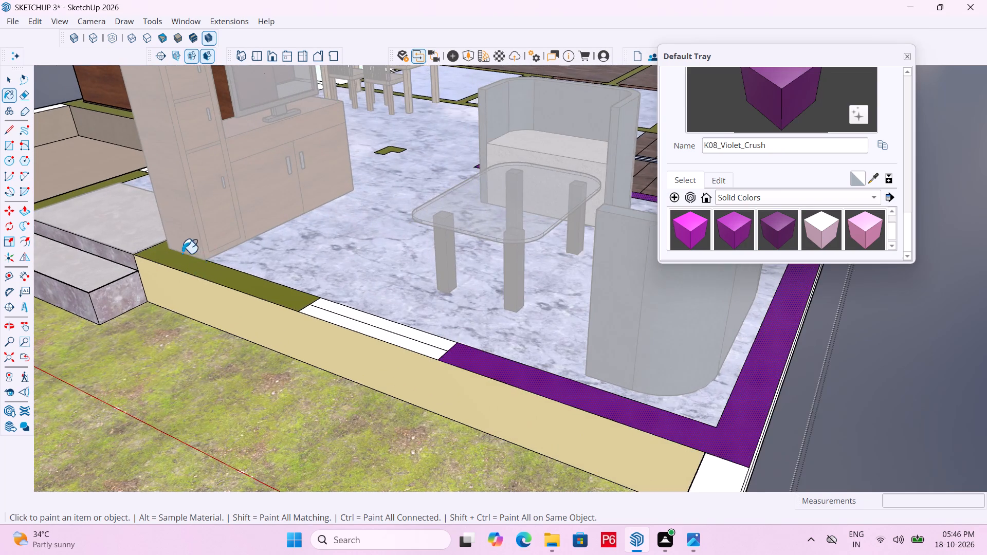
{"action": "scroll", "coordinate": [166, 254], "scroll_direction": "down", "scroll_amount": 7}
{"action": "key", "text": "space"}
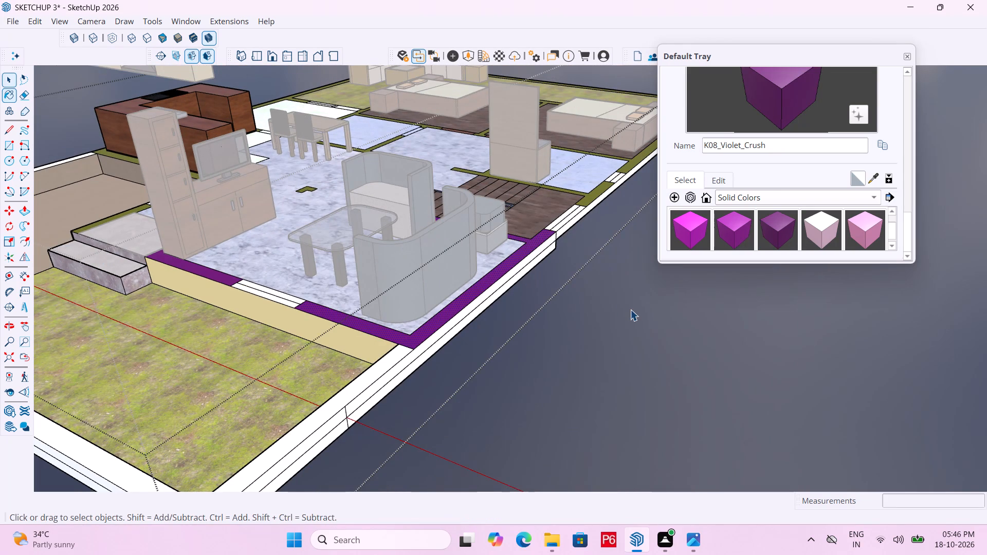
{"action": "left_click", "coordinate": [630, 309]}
Save the model with the violet wall tops.
{"action": "key", "text": "ctrl+s"}
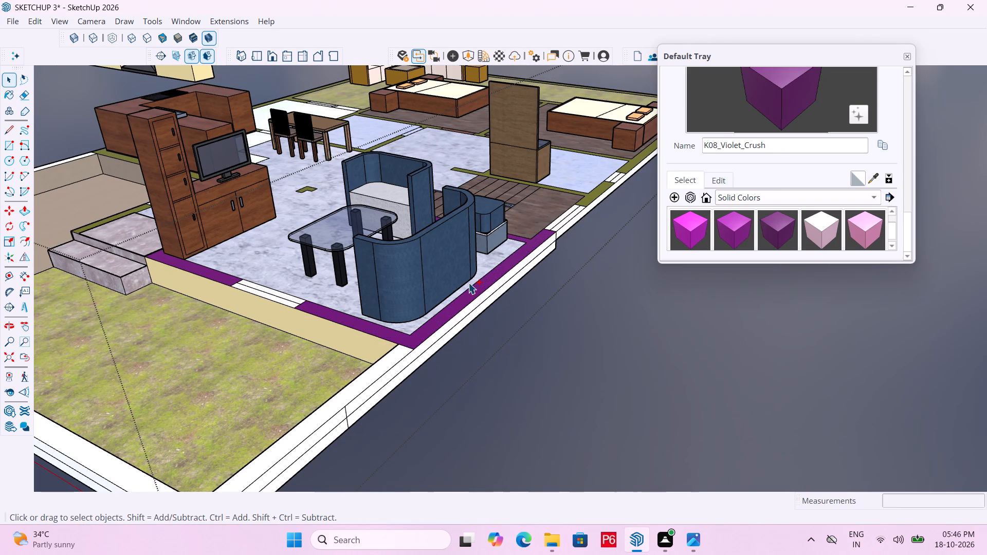
{"action": "key", "text": "ctrl+s"}
{"action": "key", "text": "ctrl+s"}
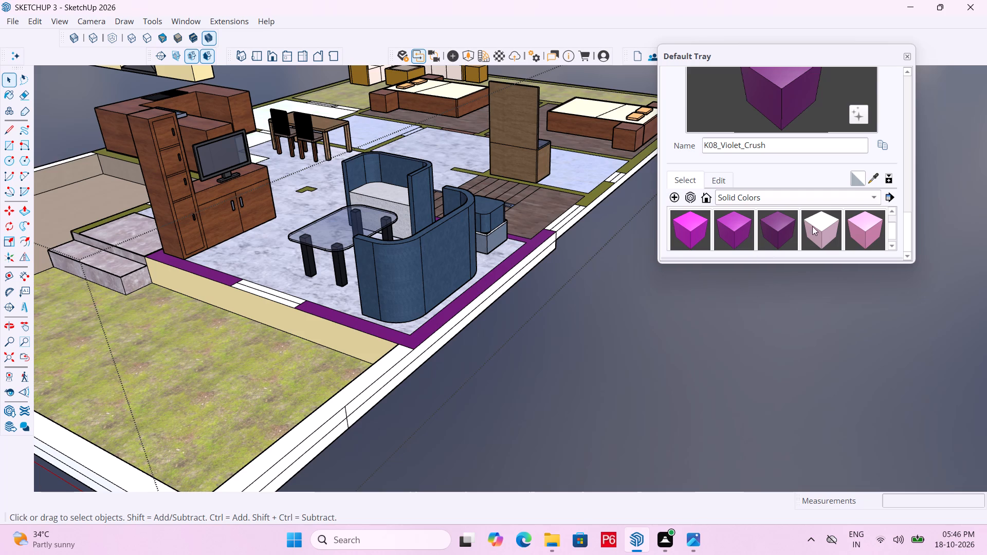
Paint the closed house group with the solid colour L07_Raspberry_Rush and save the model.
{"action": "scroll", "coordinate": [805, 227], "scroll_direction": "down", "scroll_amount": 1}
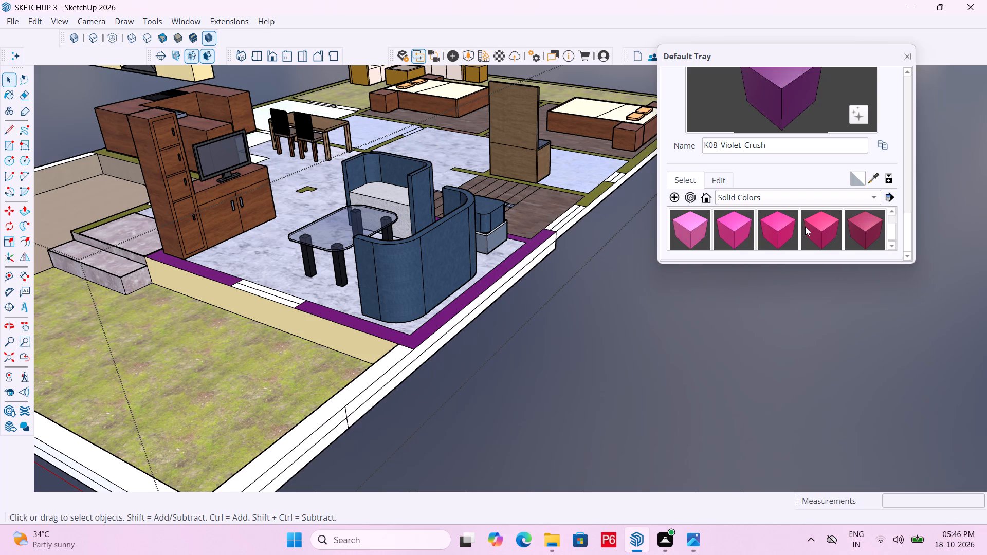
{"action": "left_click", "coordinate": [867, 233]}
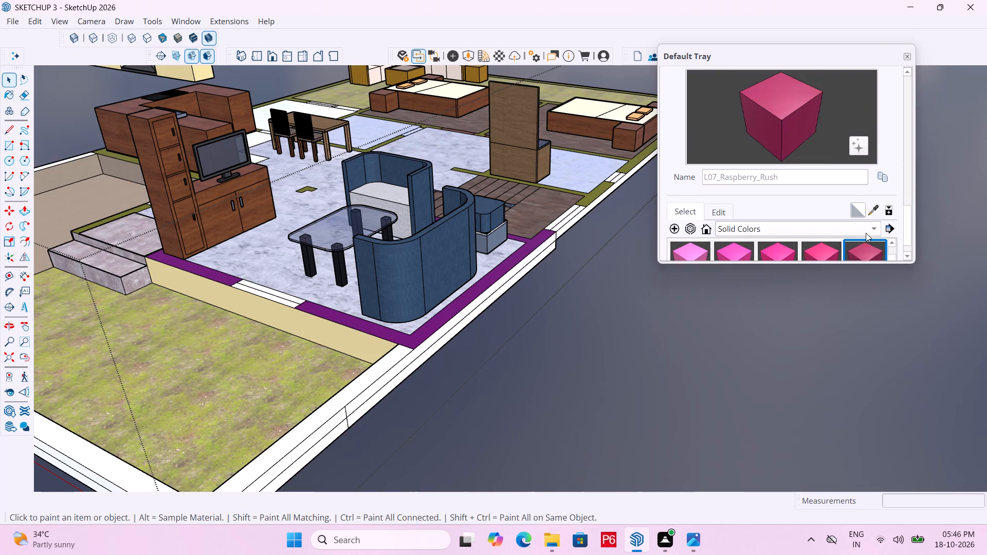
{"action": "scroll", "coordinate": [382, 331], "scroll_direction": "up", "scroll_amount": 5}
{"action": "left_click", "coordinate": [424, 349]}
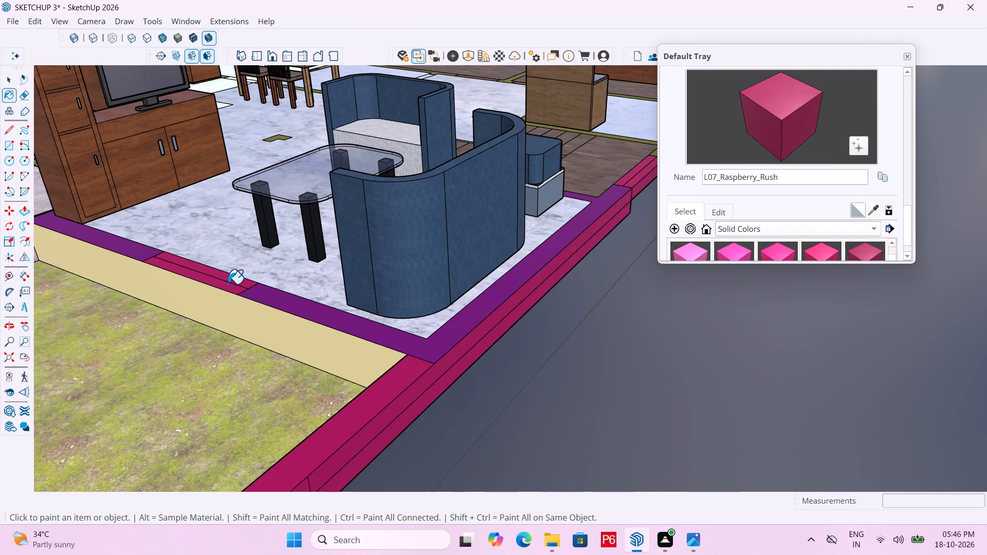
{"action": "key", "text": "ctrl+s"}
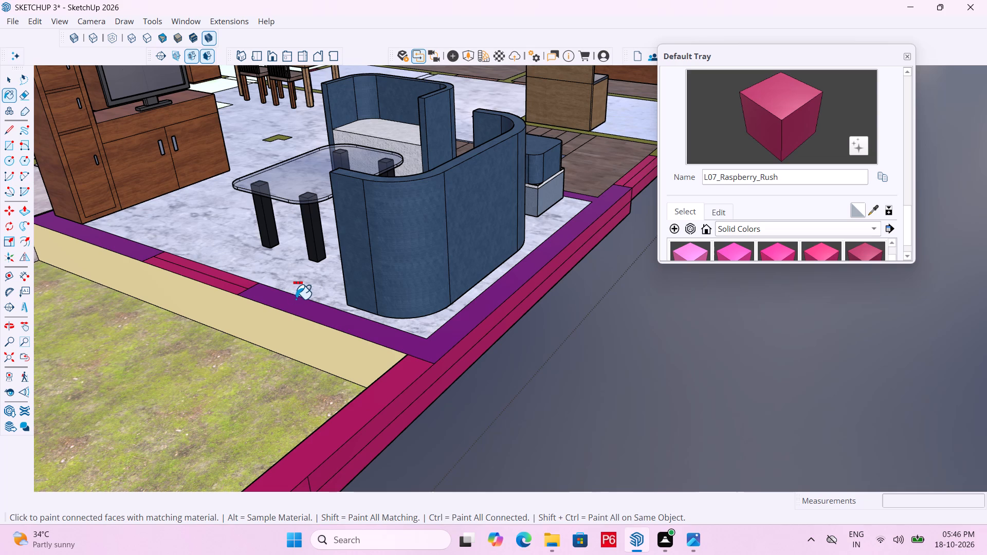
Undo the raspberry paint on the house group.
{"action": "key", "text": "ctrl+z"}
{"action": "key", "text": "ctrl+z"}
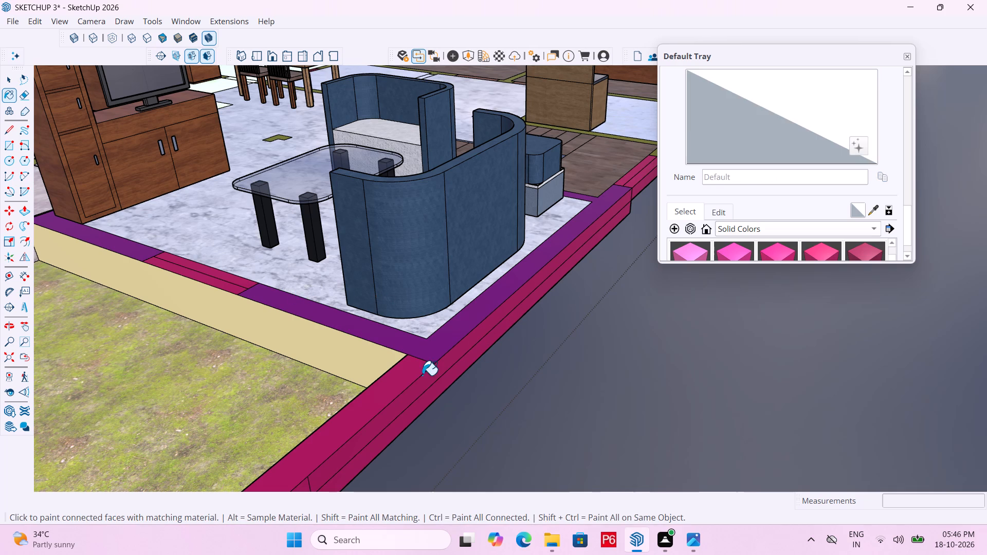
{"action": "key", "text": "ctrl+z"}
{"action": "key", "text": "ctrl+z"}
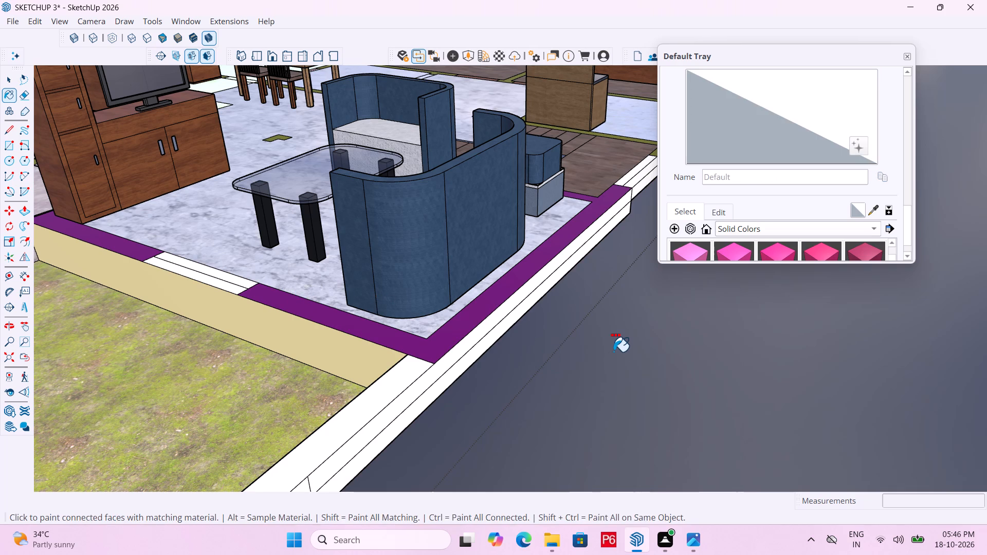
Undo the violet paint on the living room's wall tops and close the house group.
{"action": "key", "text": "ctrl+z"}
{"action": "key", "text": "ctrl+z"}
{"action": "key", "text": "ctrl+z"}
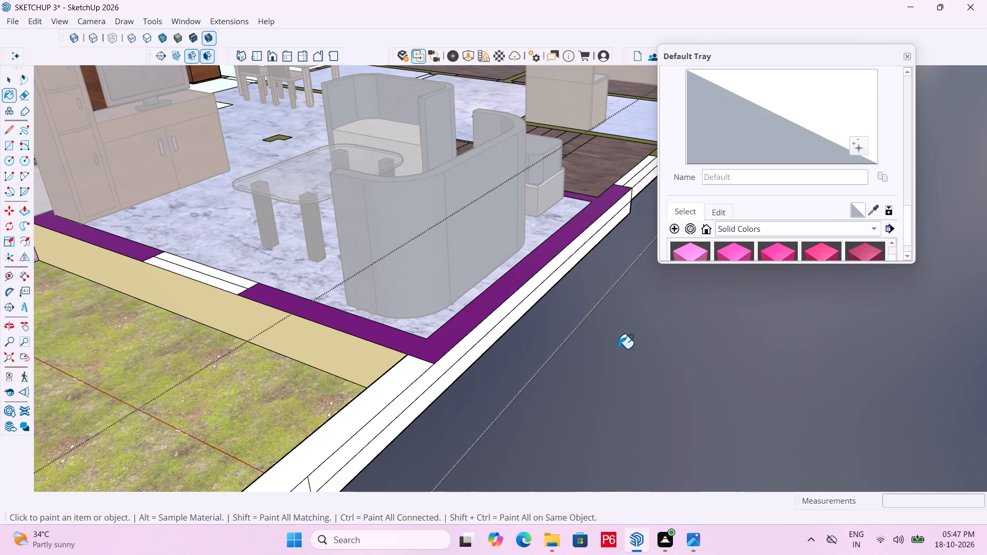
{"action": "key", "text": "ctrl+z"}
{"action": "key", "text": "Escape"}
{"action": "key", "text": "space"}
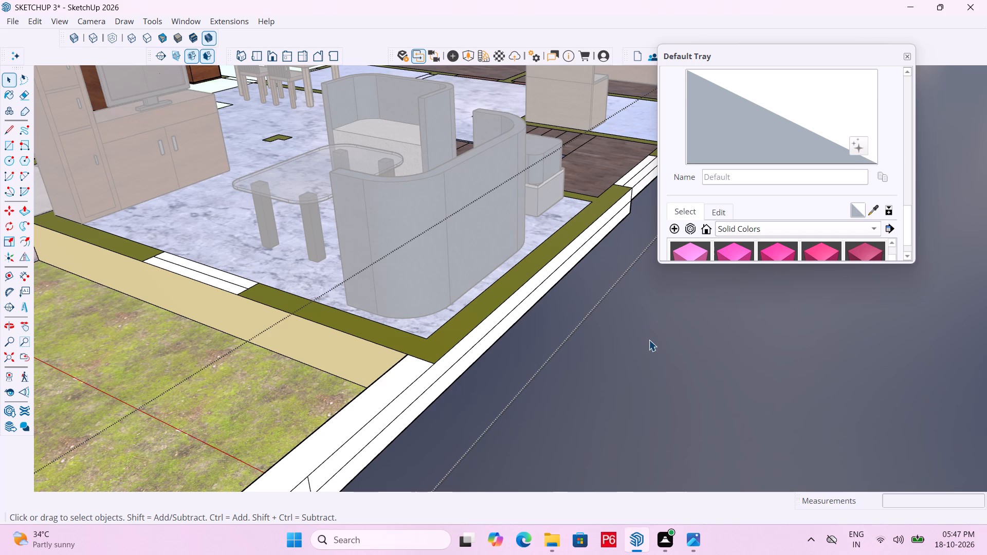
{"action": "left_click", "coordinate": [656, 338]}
Delete the dining table's top and legs, keeping the two chairs near the kitchen.
{"action": "scroll", "coordinate": [656, 338], "scroll_direction": "down", "scroll_amount": 7}
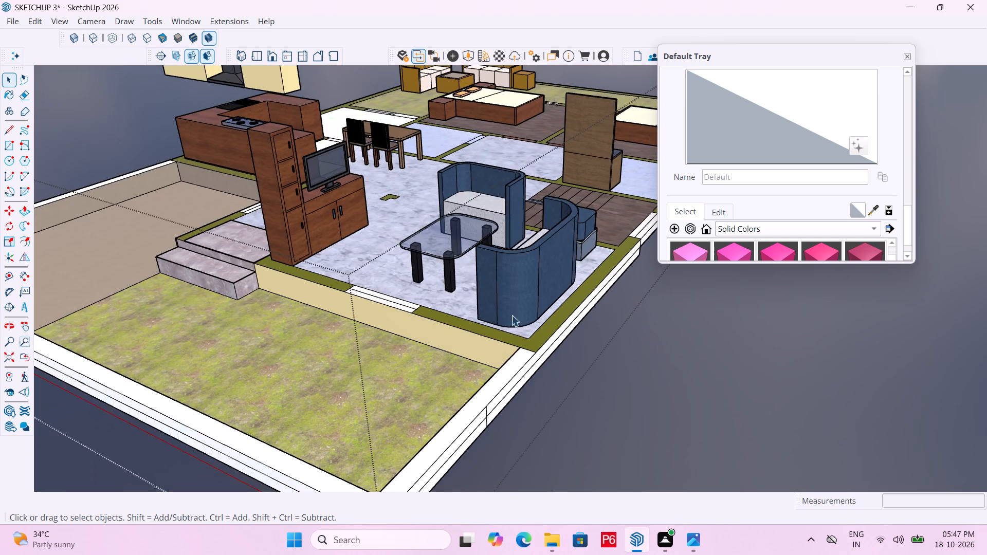
{"action": "scroll", "coordinate": [413, 328], "scroll_direction": "down", "scroll_amount": 7}
{"action": "middle_click_drag", "start_coordinate": [431, 312], "coordinate": [369, 372]}
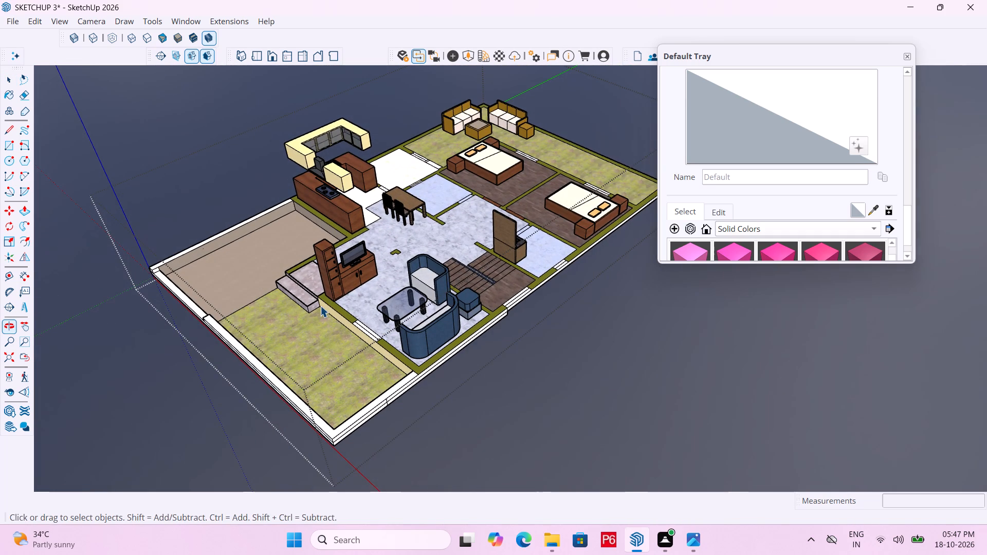
{"action": "middle_click_drag", "start_coordinate": [320, 306], "coordinate": [334, 274]}
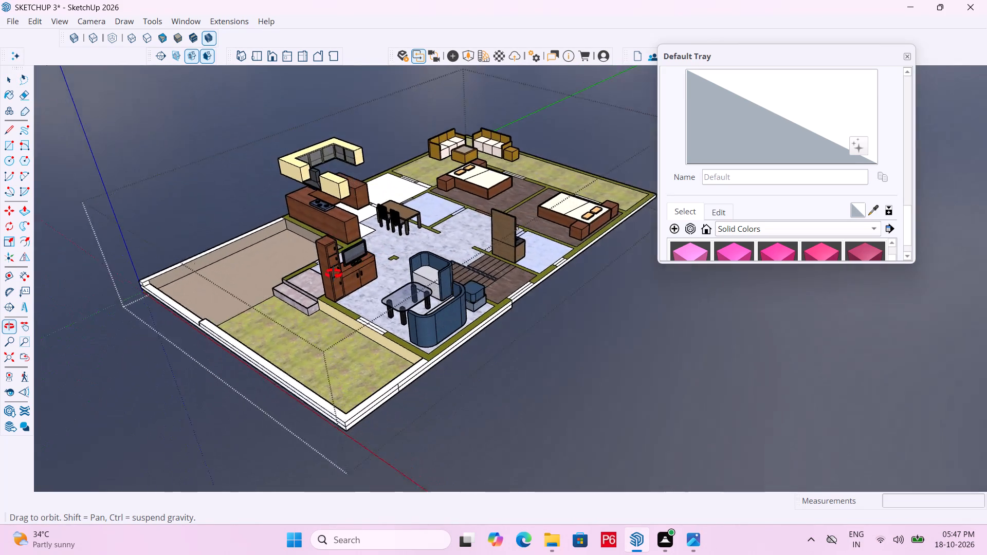
{"action": "middle_click_drag", "start_coordinate": [334, 274], "coordinate": [281, 299]}
{"action": "scroll", "coordinate": [288, 308], "scroll_direction": "up", "scroll_amount": 5}
{"action": "middle_click_drag", "start_coordinate": [324, 309], "coordinate": [329, 309]}
{"action": "scroll", "coordinate": [289, 333], "scroll_direction": "down", "scroll_amount": 5}
{"action": "middle_click_drag", "start_coordinate": [317, 327], "coordinate": [299, 303]}
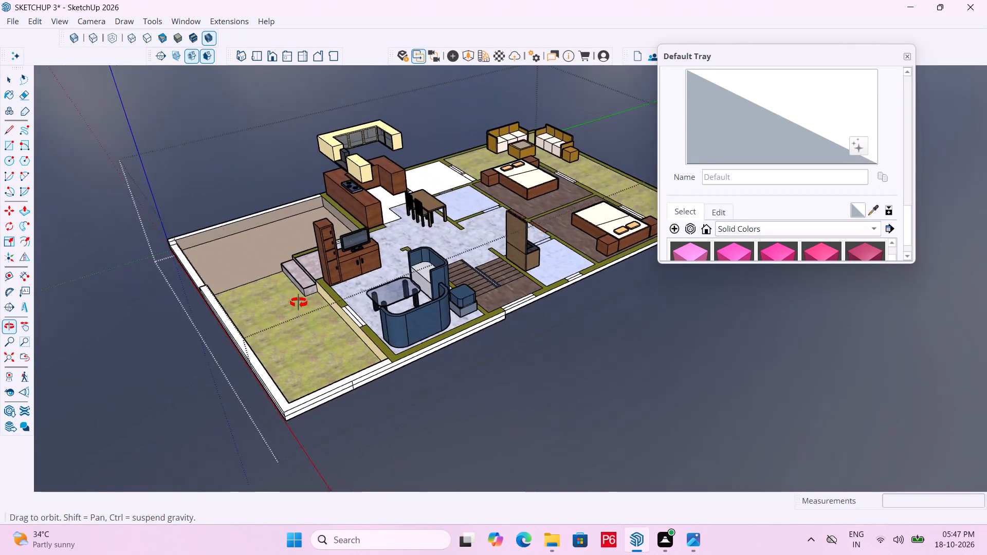
{"action": "middle_click_drag", "start_coordinate": [299, 303], "coordinate": [270, 303]}
{"action": "scroll", "coordinate": [336, 272], "scroll_direction": "up", "scroll_amount": 5}
{"action": "scroll", "coordinate": [478, 186], "scroll_direction": "up", "scroll_amount": 3}
{"action": "middle_click_drag", "start_coordinate": [481, 186], "coordinate": [475, 189]}
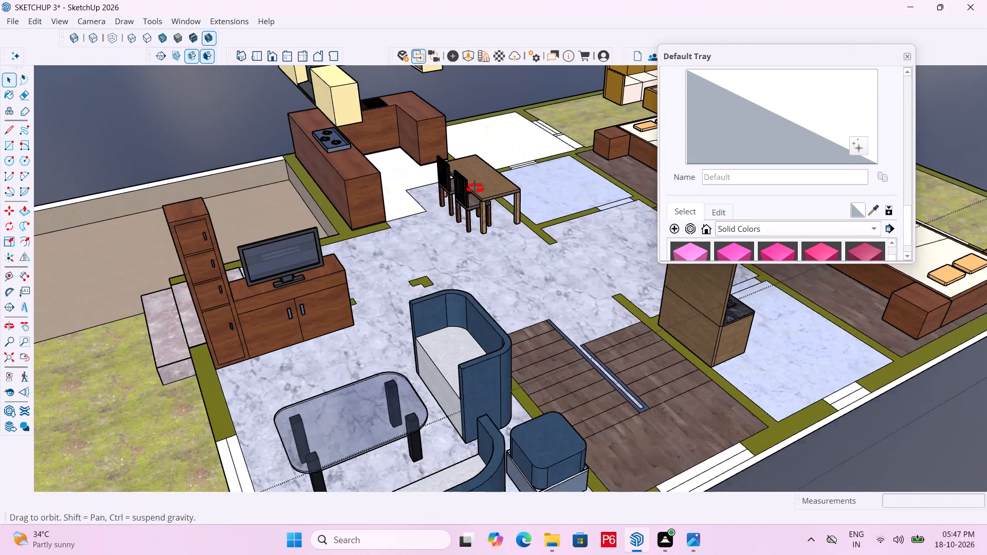
{"action": "middle_click_drag", "start_coordinate": [475, 189], "coordinate": [459, 199]}
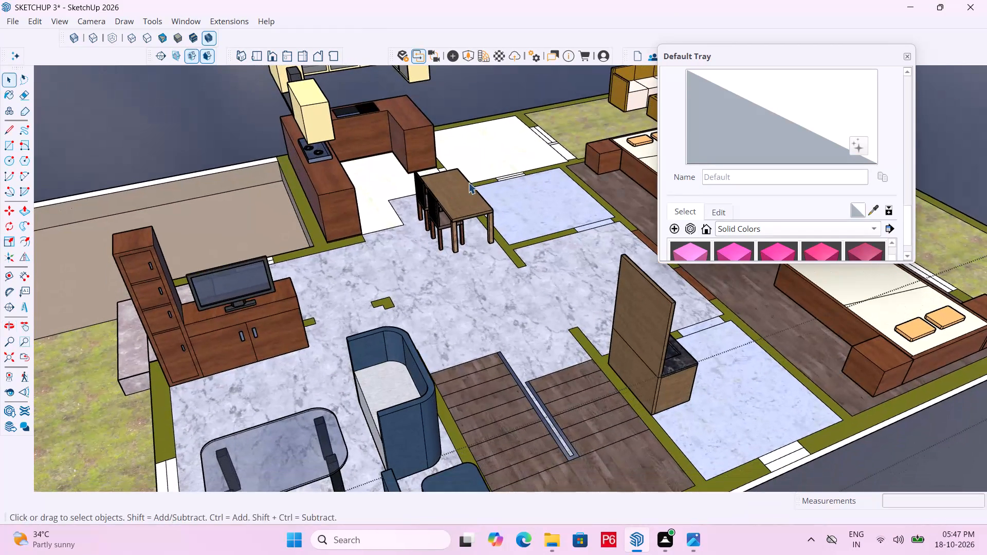
{"action": "scroll", "coordinate": [481, 187], "scroll_direction": "up", "scroll_amount": 5}
{"action": "left_click", "coordinate": [449, 232]}
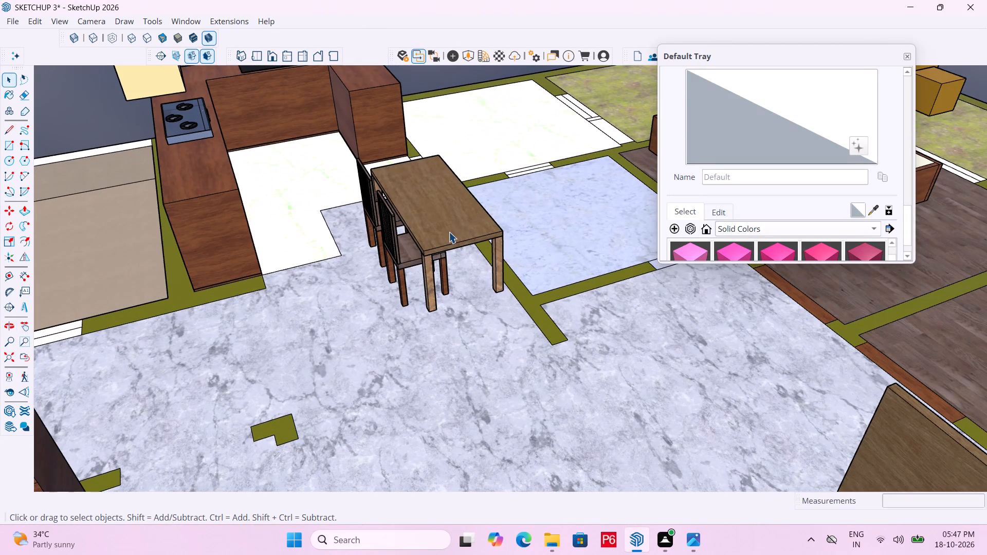
{"action": "key", "text": "Delete"}
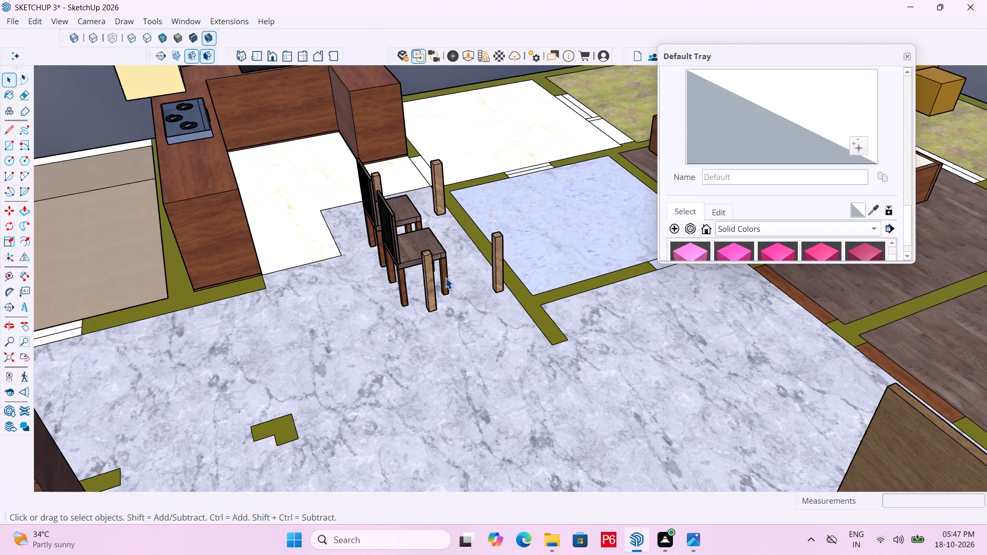
{"action": "left_click", "coordinate": [431, 292]}
{"action": "key", "text": "Delete"}
Draw a narrow rectangle on the marble floor beside the nearer dining chair, reaching across to the lime wall strip.
{"action": "scroll", "coordinate": [405, 235], "scroll_direction": "down", "scroll_amount": 4}
{"action": "middle_click_drag", "start_coordinate": [401, 239], "coordinate": [427, 261]}
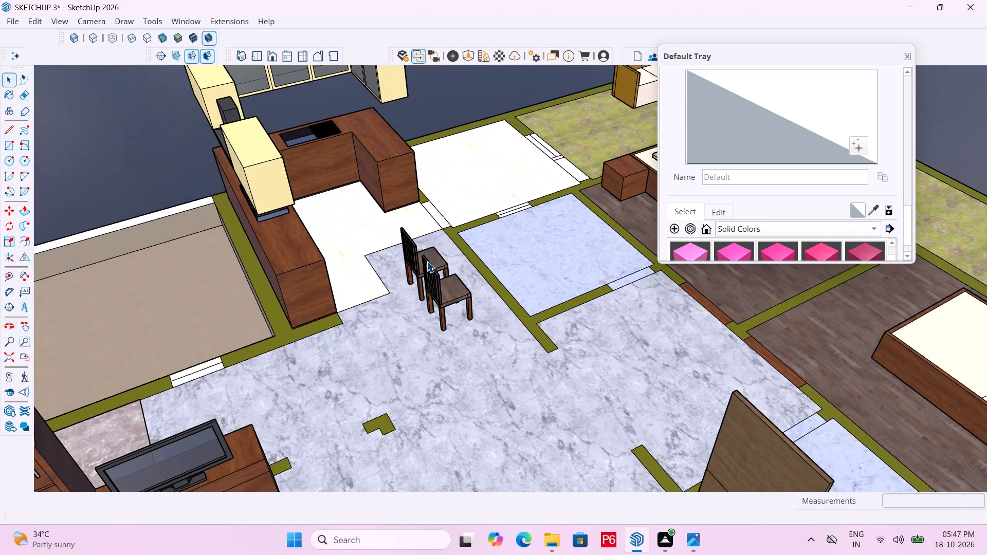
{"action": "scroll", "coordinate": [383, 218], "scroll_direction": "down", "scroll_amount": 6}
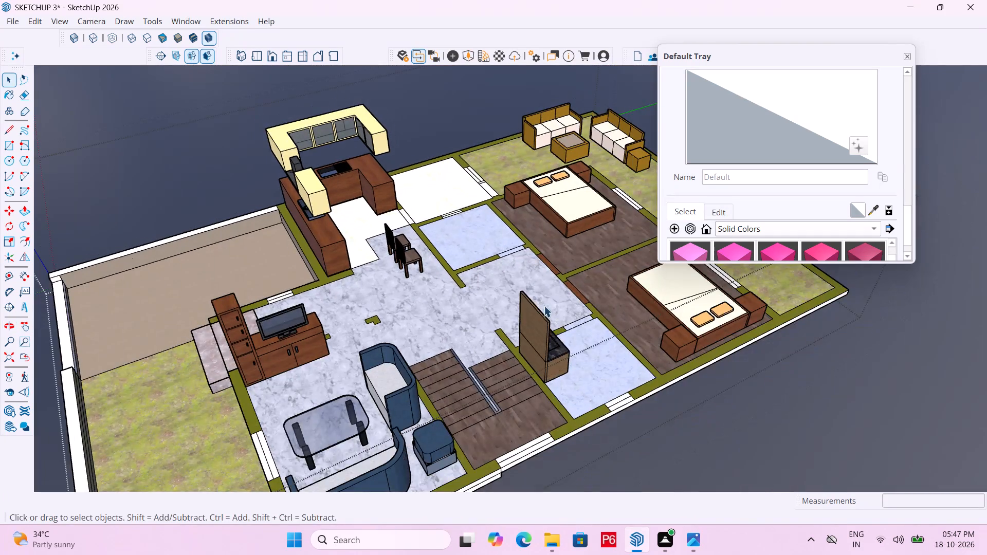
{"action": "middle_click_drag", "start_coordinate": [547, 309], "coordinate": [470, 347]}
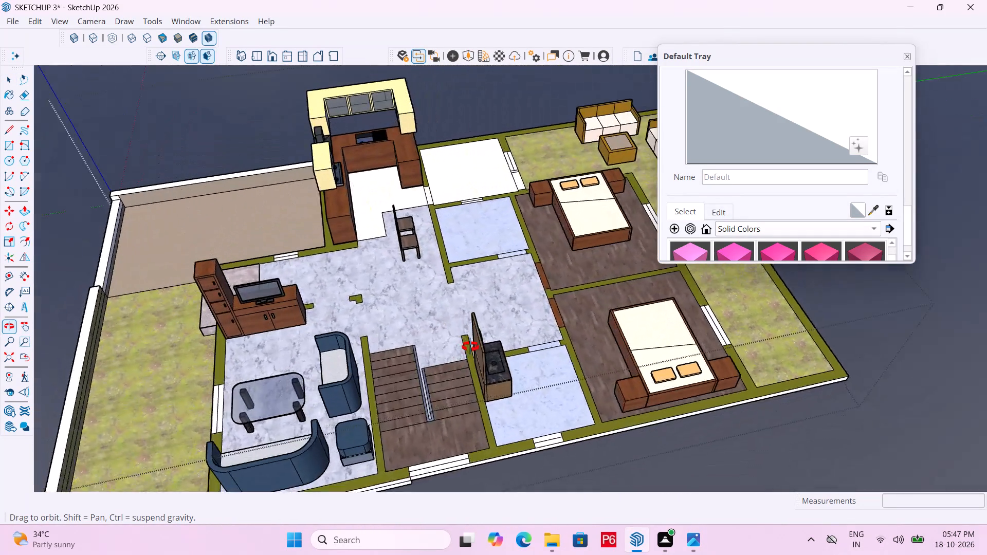
{"action": "middle_click_drag", "start_coordinate": [470, 347], "coordinate": [586, 325]}
{"action": "scroll", "coordinate": [458, 271], "scroll_direction": "up", "scroll_amount": 5}
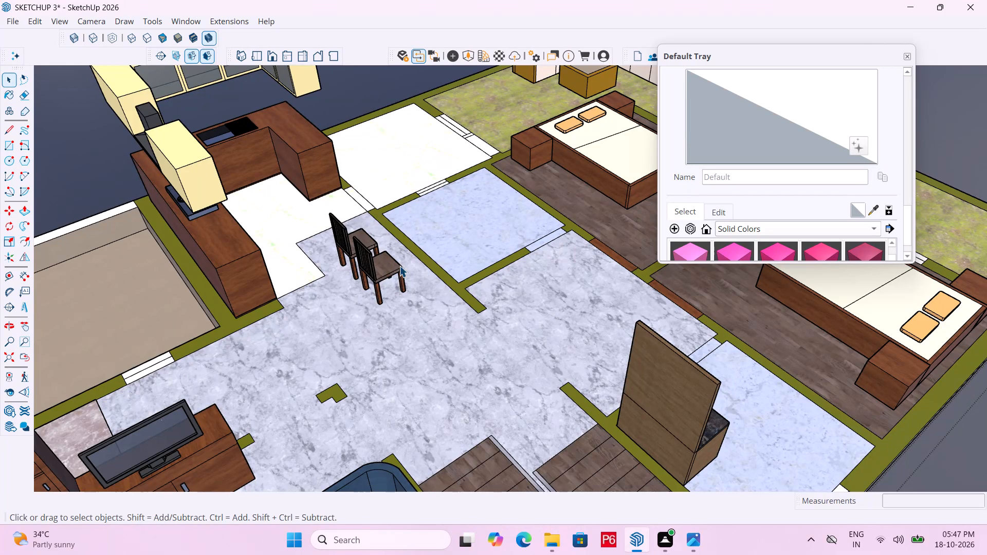
{"action": "key", "text": "r"}
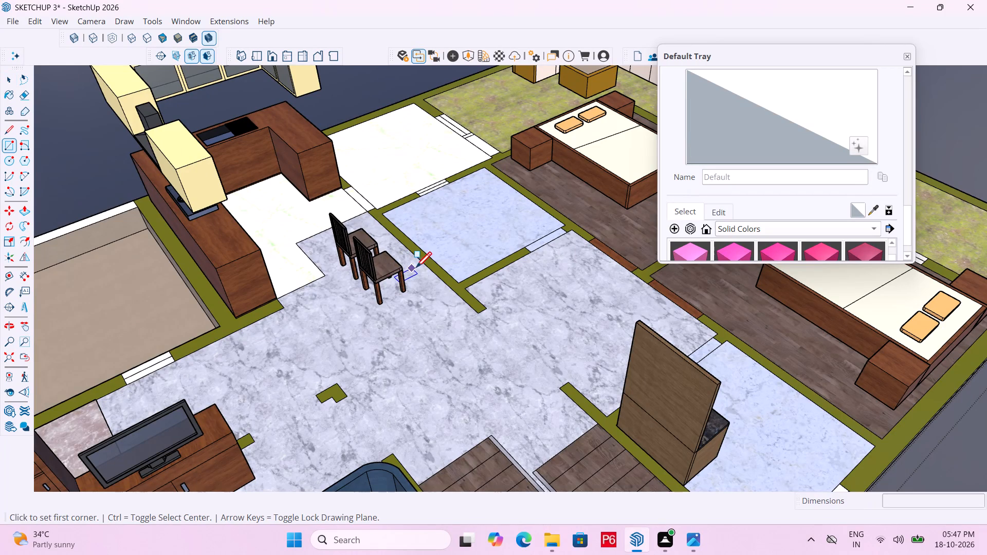
{"action": "scroll", "coordinate": [421, 183], "scroll_direction": "down", "scroll_amount": 6}
{"action": "scroll", "coordinate": [407, 215], "scroll_direction": "up", "scroll_amount": 11}
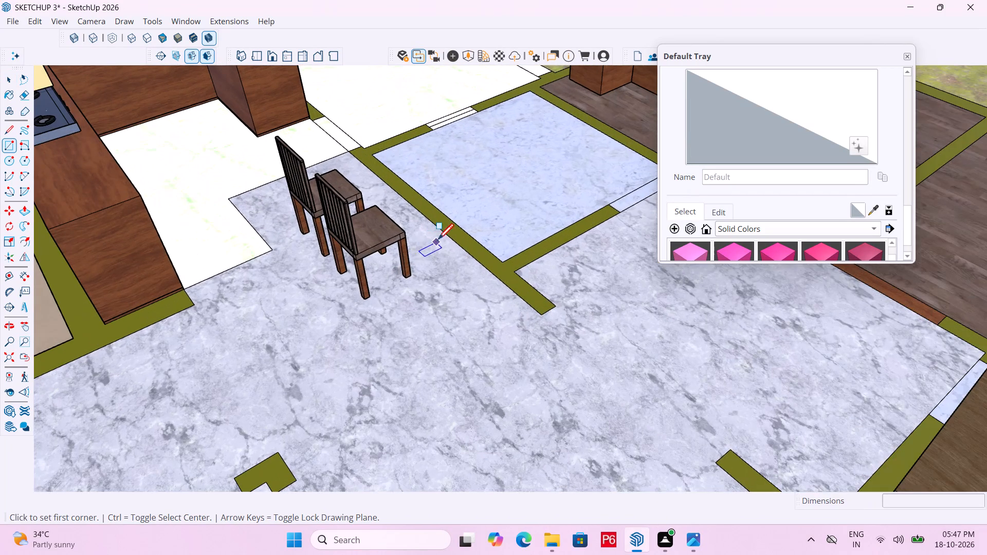
{"action": "scroll", "coordinate": [440, 247], "scroll_direction": "up", "scroll_amount": 1}
{"action": "middle_click_drag", "start_coordinate": [440, 247], "coordinate": [295, 255]}
{"action": "scroll", "coordinate": [335, 256], "scroll_direction": "up", "scroll_amount": 1}
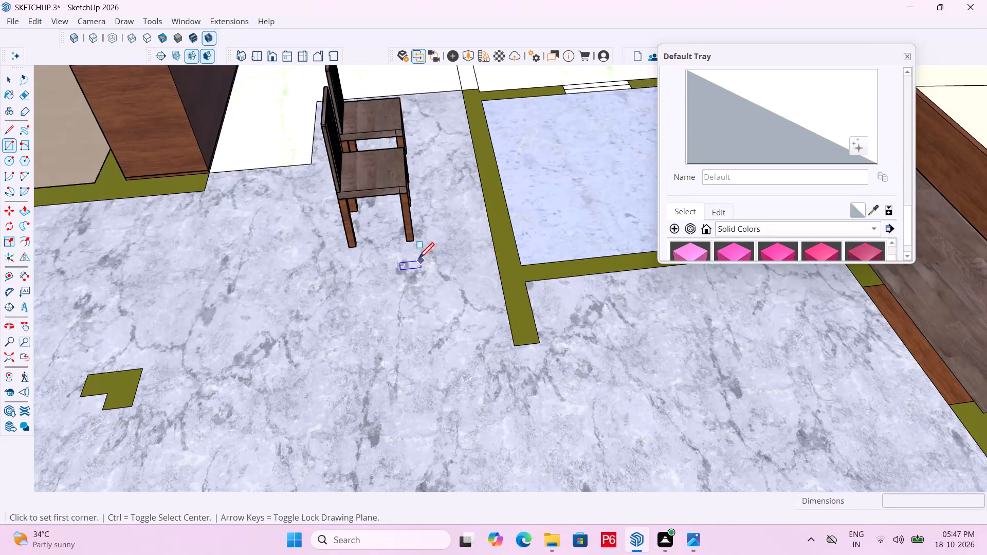
{"action": "left_click", "coordinate": [415, 259]}
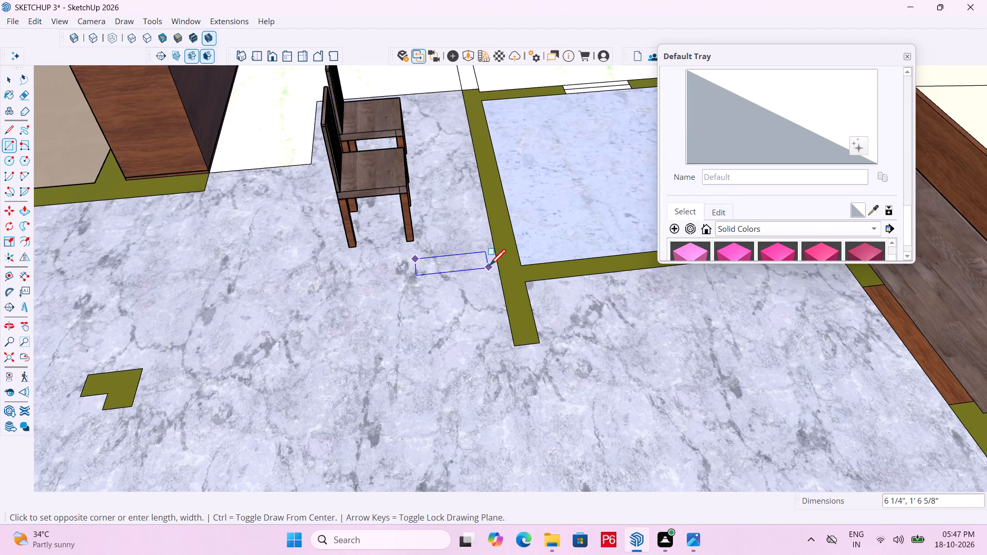
{"action": "left_click", "coordinate": [497, 261]}
Push/Pull the floor rectangle up about 1' 6 1/2", and raise its top about another 1' 2 1/8" into an upright panel.
{"action": "key", "text": "space"}
{"action": "double_click", "coordinate": [469, 258]}
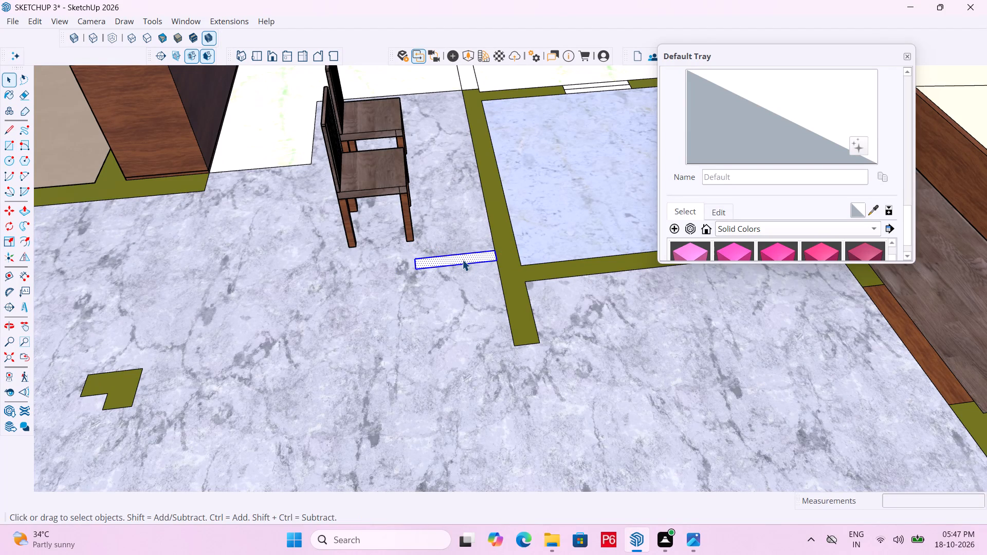
{"action": "key", "text": "p"}
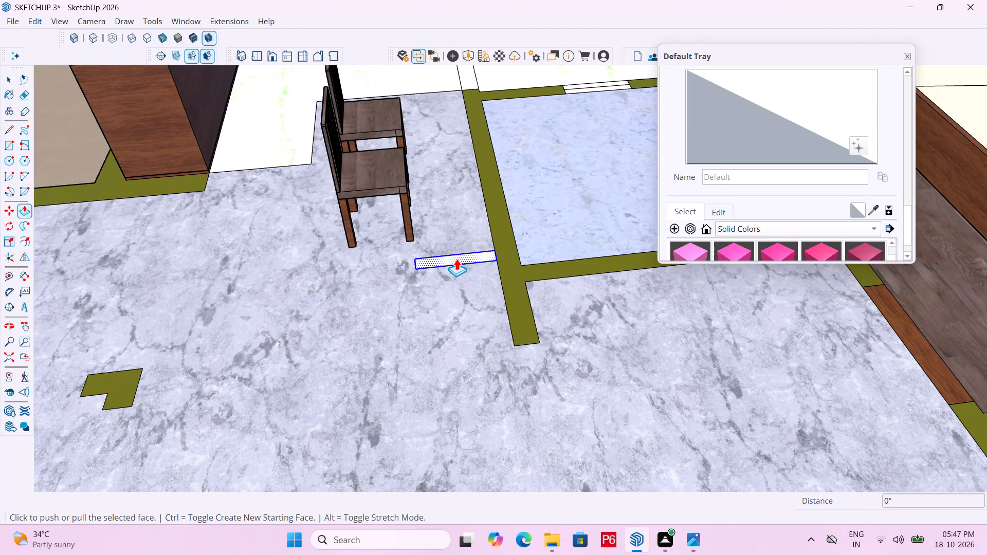
{"action": "left_click", "coordinate": [459, 255]}
{"action": "middle_click_drag", "start_coordinate": [422, 169], "coordinate": [600, 101]}
{"action": "left_click", "coordinate": [339, 238]}
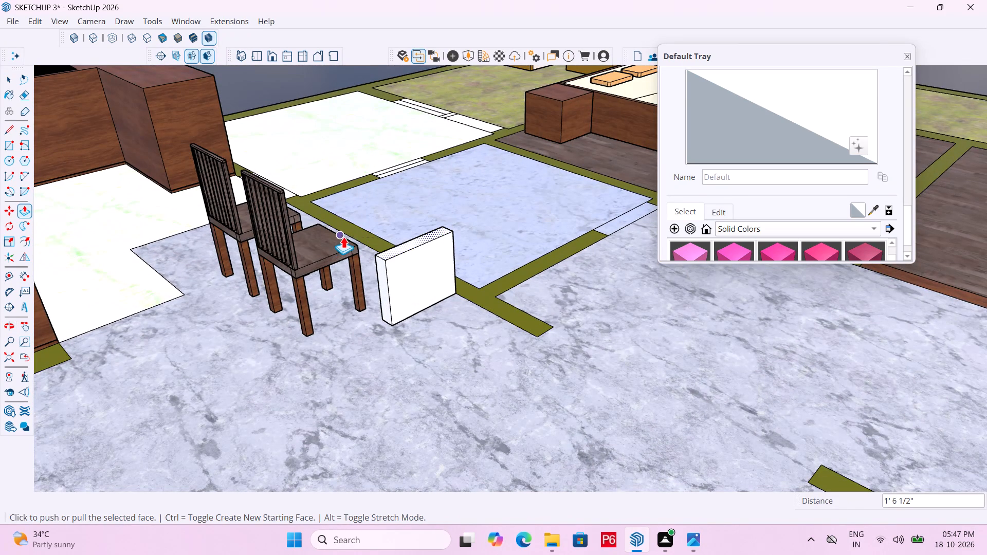
{"action": "left_click", "coordinate": [401, 248]}
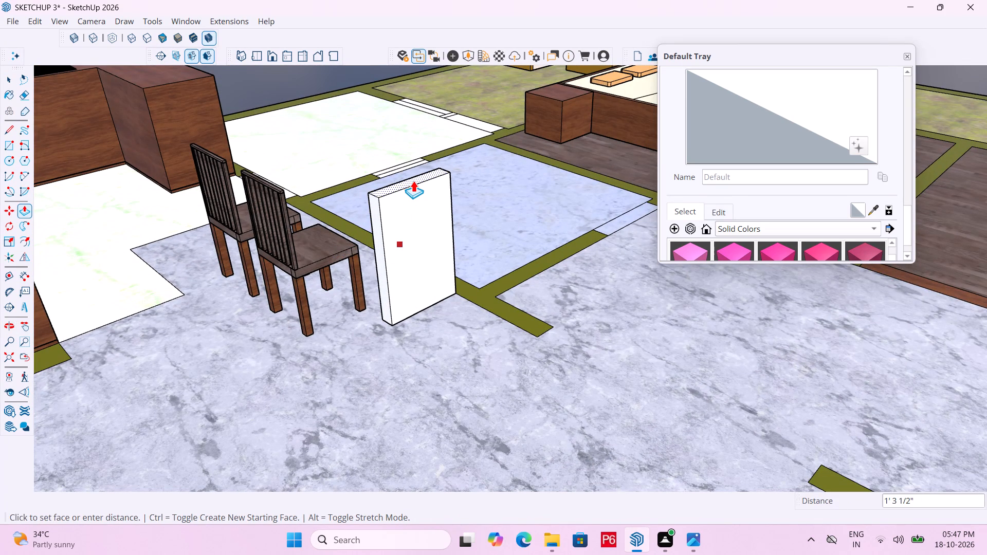
{"action": "left_click", "coordinate": [411, 190]}
Thin the upright panel by pushing in its broad face away from the chairs about 1 3/8".
{"action": "middle_click_drag", "start_coordinate": [358, 202], "coordinate": [478, 227]}
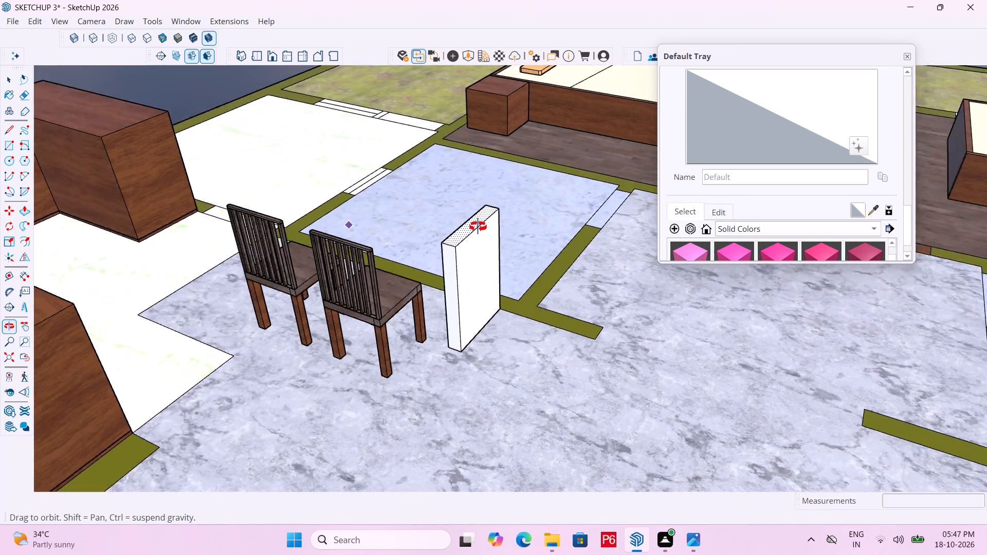
{"action": "middle_click_drag", "start_coordinate": [478, 227], "coordinate": [449, 262]}
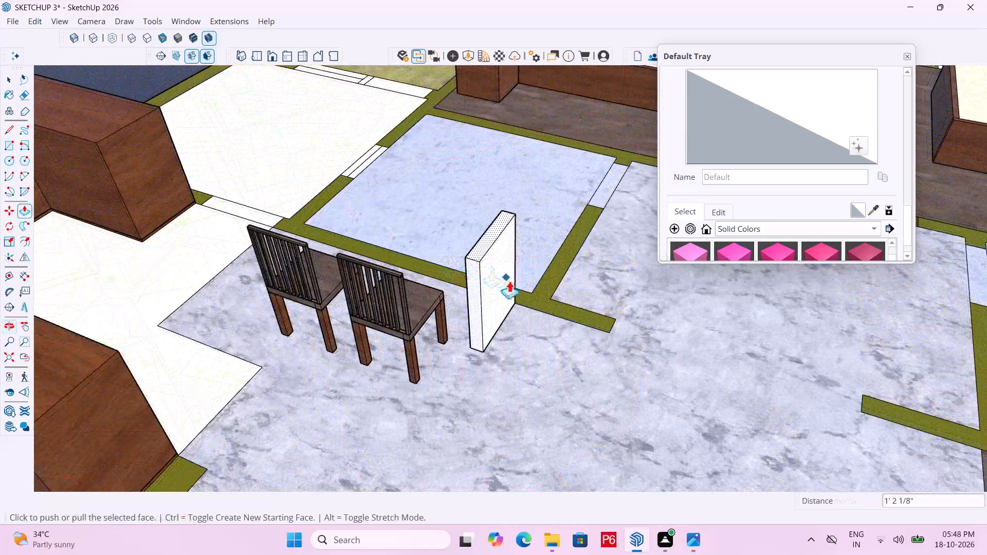
{"action": "key", "text": "space"}
{"action": "left_click", "coordinate": [497, 294]}
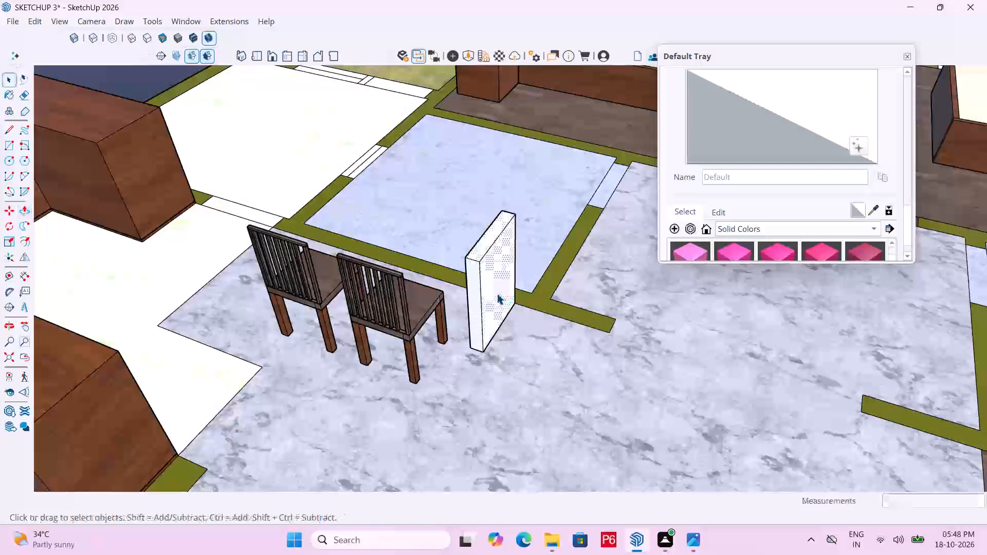
{"action": "key", "text": "p"}
{"action": "left_click", "coordinate": [498, 290]}
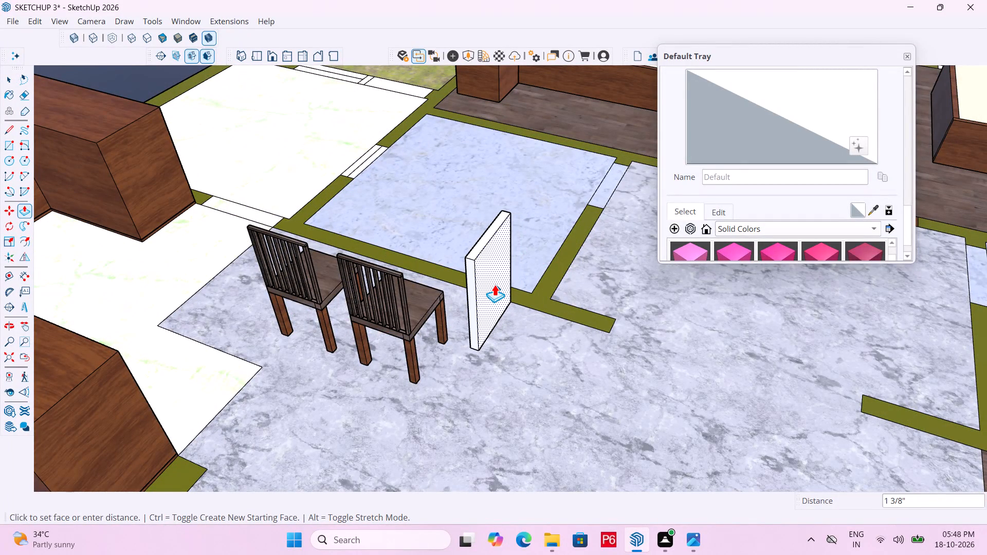
{"action": "left_click", "coordinate": [495, 284]}
Save the model.
{"action": "middle_click_drag", "start_coordinate": [446, 274], "coordinate": [657, 274]}
{"action": "key", "text": "ctrl+s"}
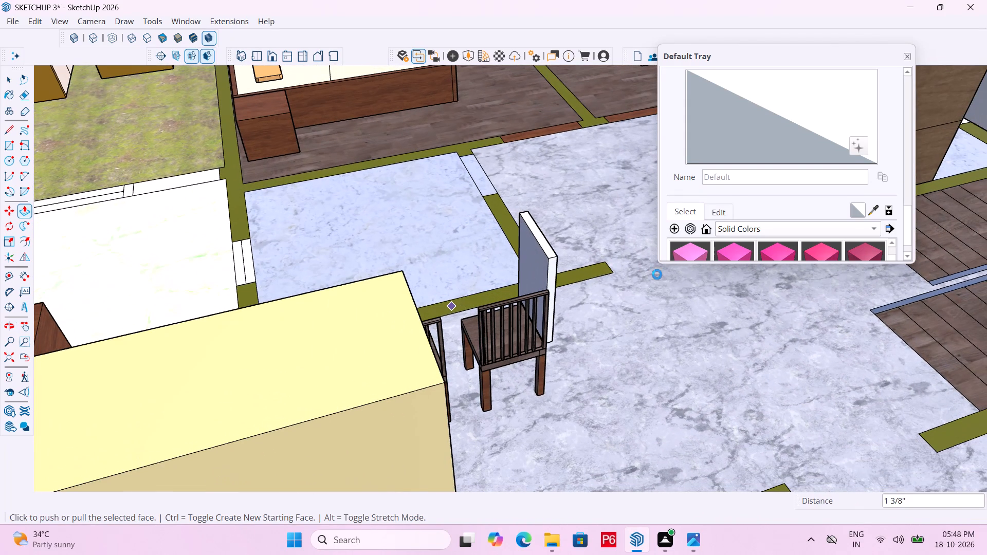
{"action": "key", "text": "ctrl+s"}
{"action": "key", "text": "ctrl+s"}
Raise the top face of the upright panel about another 5 3/8" with Push/Pull.
{"action": "scroll", "coordinate": [321, 220], "scroll_direction": "down", "scroll_amount": 1}
{"action": "middle_click_drag", "start_coordinate": [318, 220], "coordinate": [629, 258]}
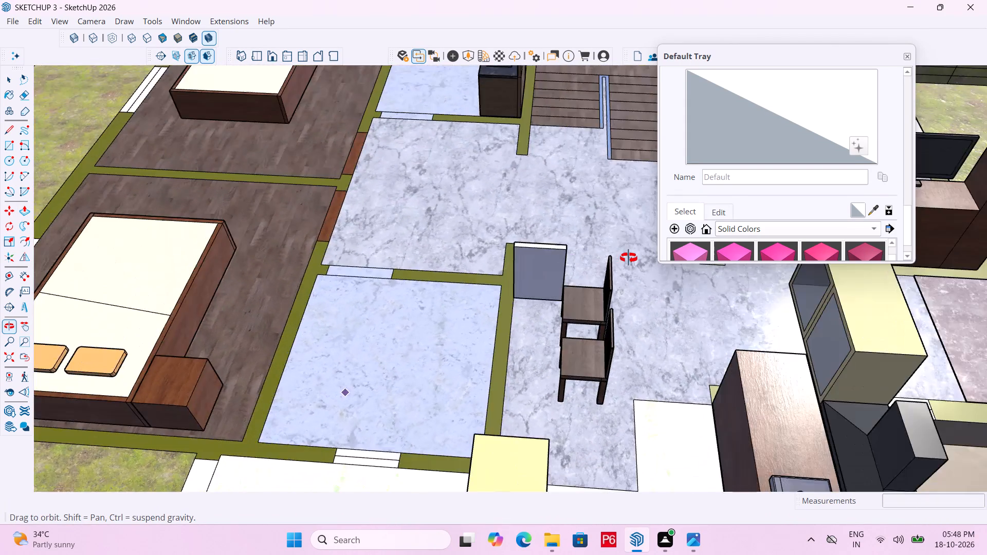
{"action": "middle_click_drag", "start_coordinate": [629, 258], "coordinate": [546, 246]}
{"action": "scroll", "coordinate": [552, 247], "scroll_direction": "up", "scroll_amount": 8}
{"action": "key", "text": "space"}
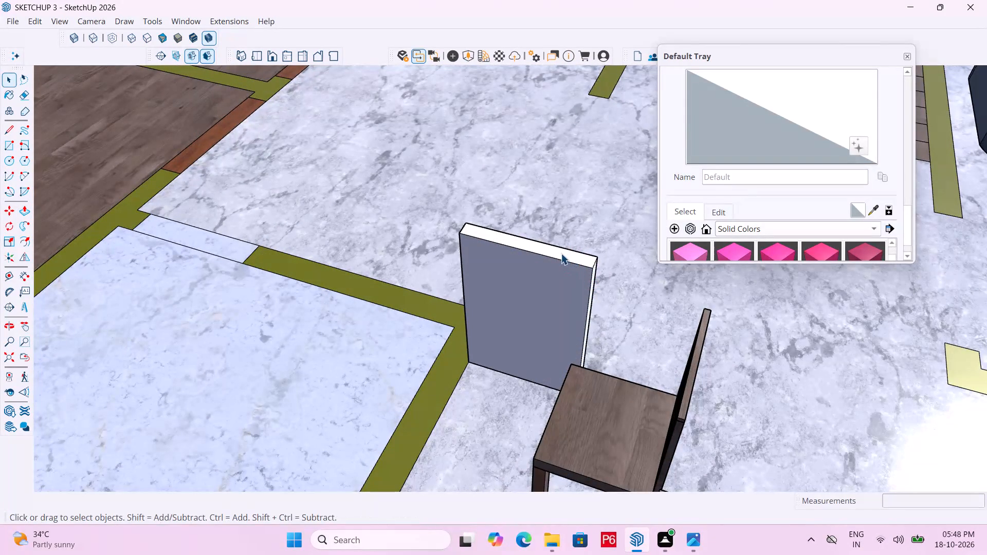
{"action": "left_click", "coordinate": [561, 253]}
{"action": "key", "text": "p"}
{"action": "left_click", "coordinate": [566, 253]}
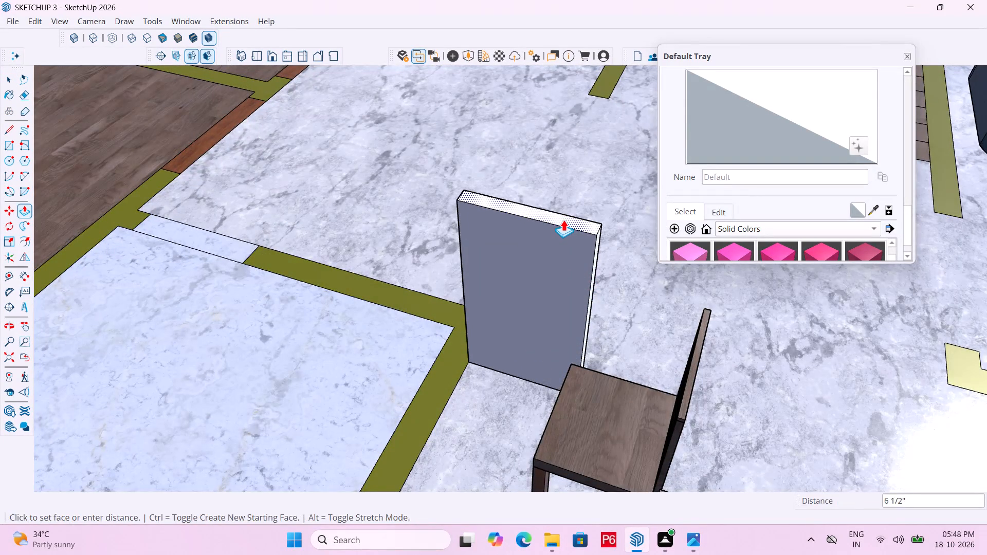
{"action": "middle_click_drag", "start_coordinate": [554, 220], "coordinate": [307, 211]}
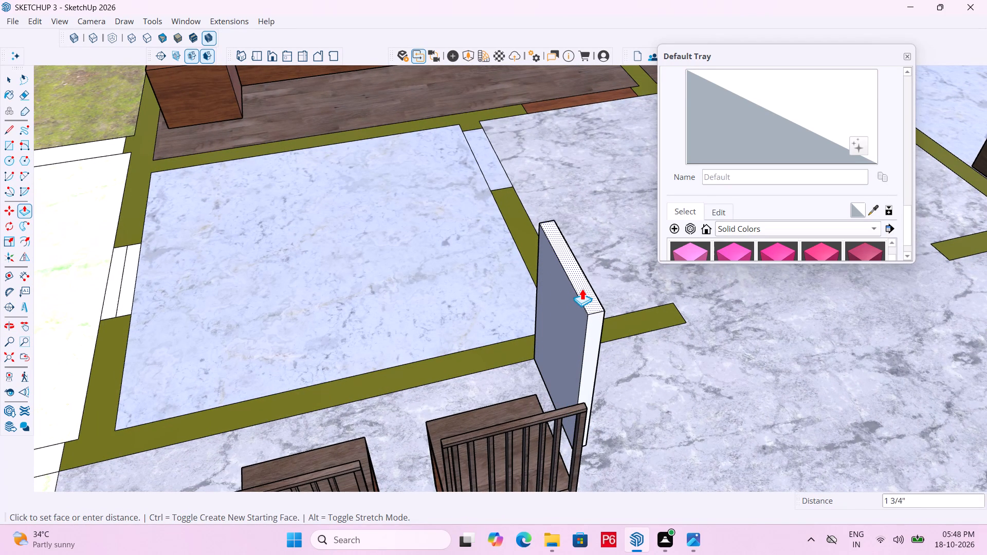
{"action": "left_click", "coordinate": [563, 407]}
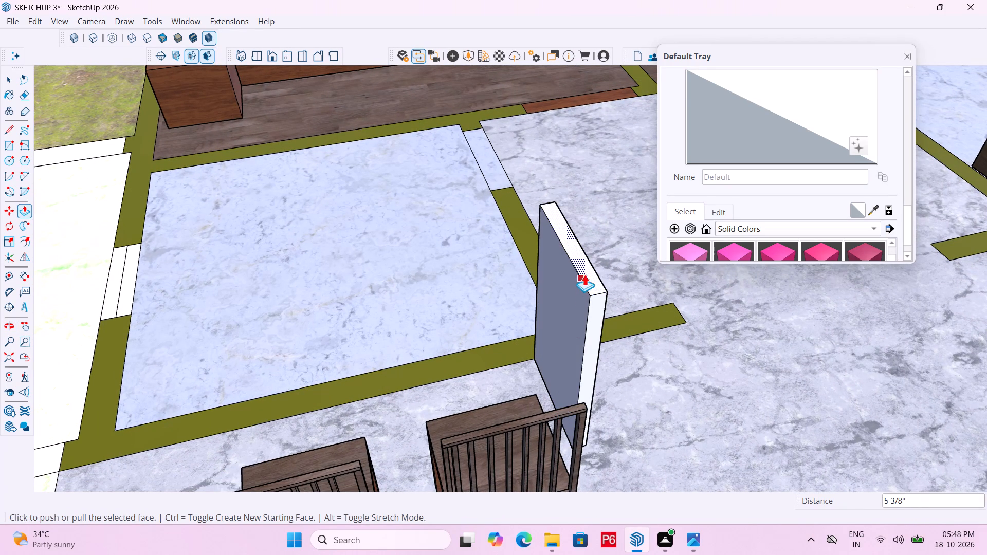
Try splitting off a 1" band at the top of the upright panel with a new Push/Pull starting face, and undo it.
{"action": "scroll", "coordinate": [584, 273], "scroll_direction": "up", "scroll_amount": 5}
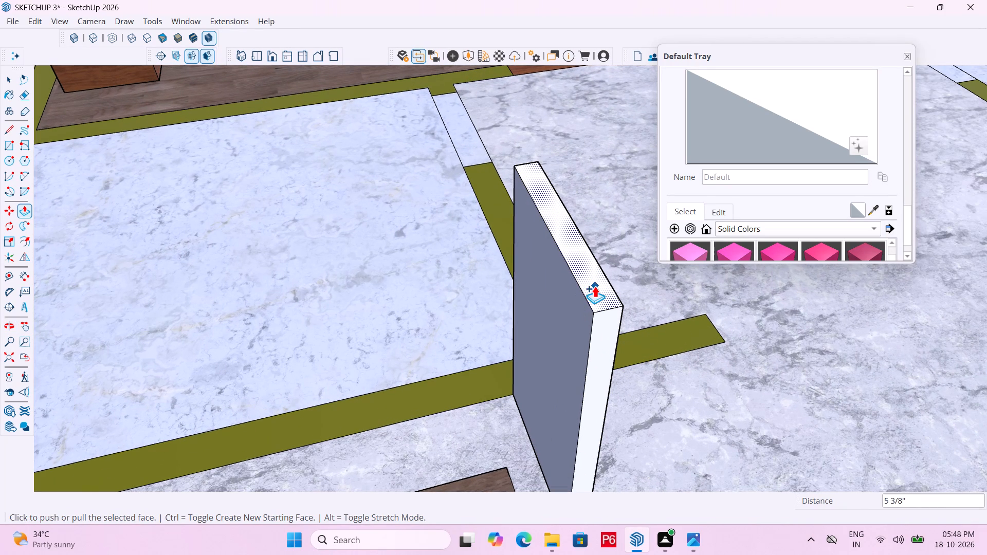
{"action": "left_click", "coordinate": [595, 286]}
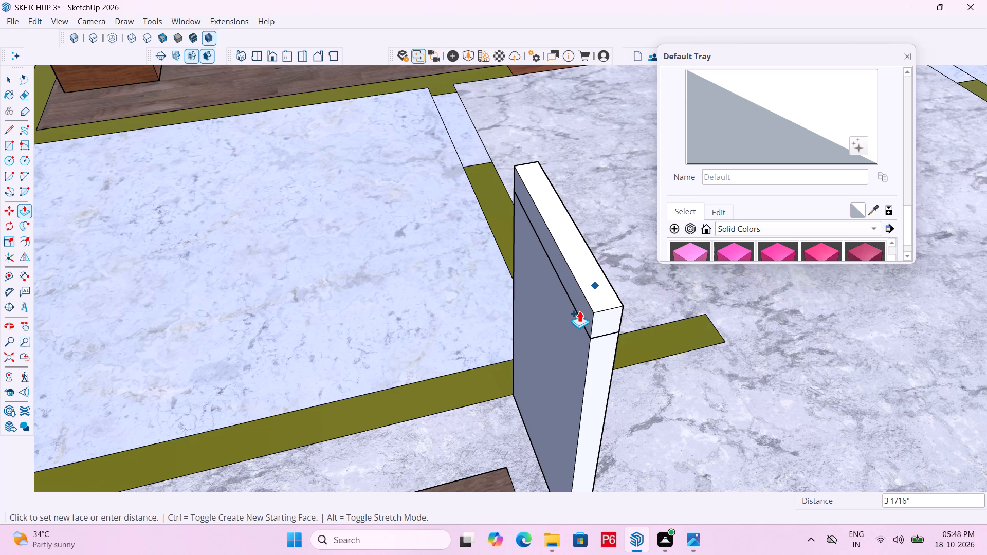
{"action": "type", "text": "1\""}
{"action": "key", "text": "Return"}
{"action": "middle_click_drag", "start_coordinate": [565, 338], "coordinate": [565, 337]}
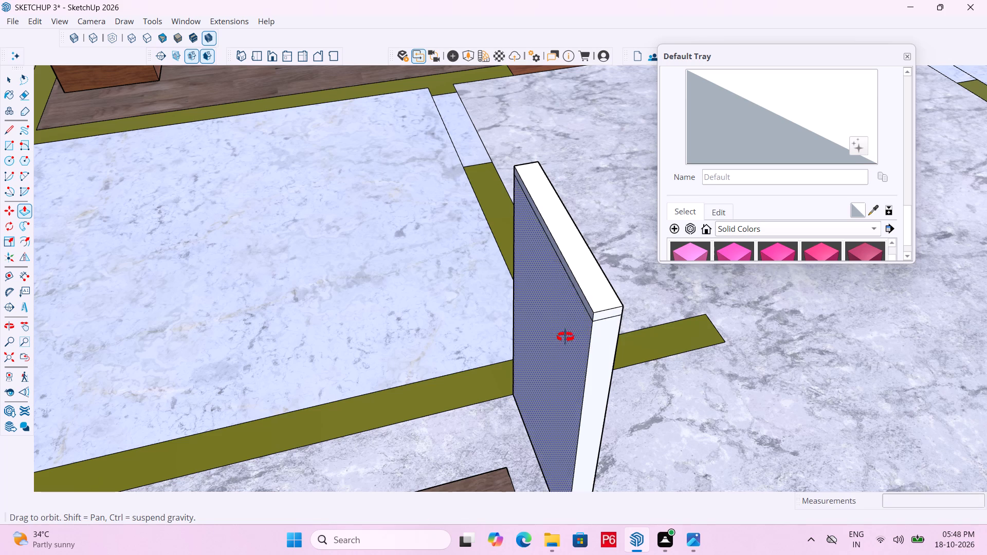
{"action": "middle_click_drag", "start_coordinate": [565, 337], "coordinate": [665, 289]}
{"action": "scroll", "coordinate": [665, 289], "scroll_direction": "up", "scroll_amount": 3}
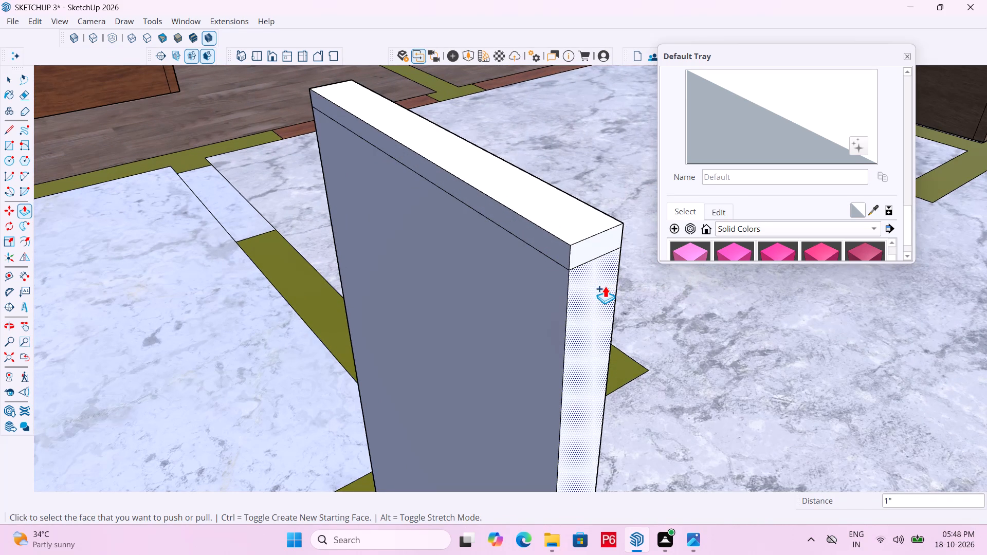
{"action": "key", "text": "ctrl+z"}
Split off a 2" band at the top of the upright panel with a new Push/Pull starting face.
{"action": "left_click", "coordinate": [571, 216]}
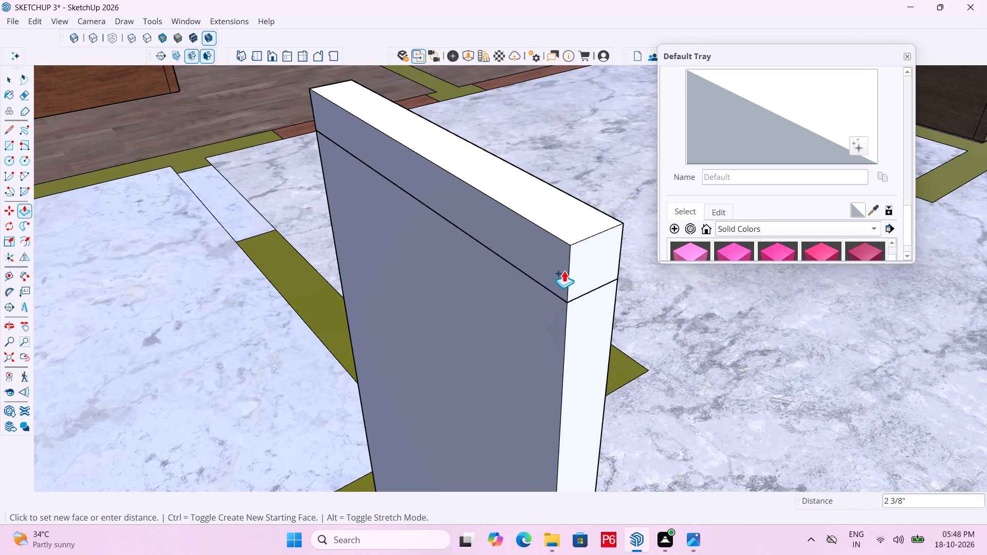
{"action": "type", "text": "2\""}
{"action": "key", "text": "Return"}
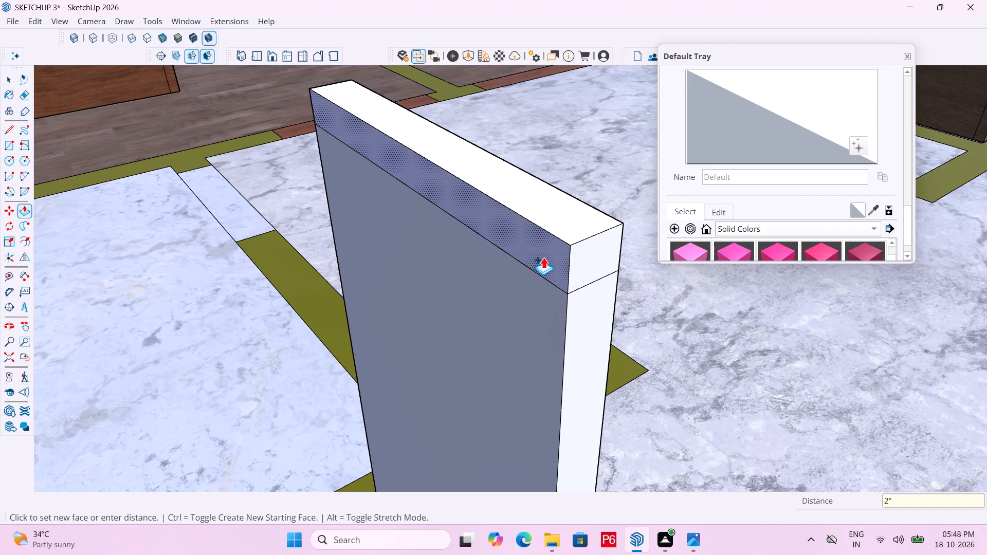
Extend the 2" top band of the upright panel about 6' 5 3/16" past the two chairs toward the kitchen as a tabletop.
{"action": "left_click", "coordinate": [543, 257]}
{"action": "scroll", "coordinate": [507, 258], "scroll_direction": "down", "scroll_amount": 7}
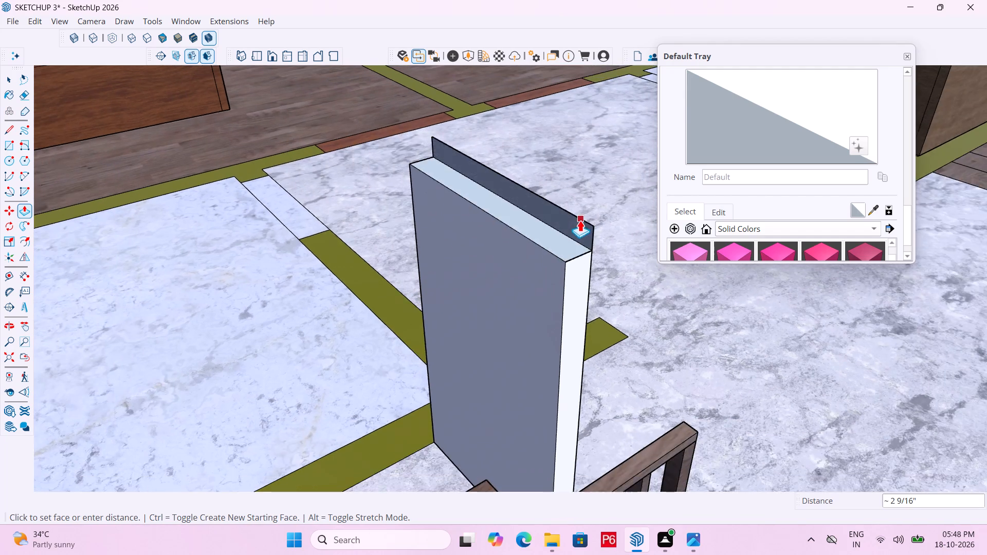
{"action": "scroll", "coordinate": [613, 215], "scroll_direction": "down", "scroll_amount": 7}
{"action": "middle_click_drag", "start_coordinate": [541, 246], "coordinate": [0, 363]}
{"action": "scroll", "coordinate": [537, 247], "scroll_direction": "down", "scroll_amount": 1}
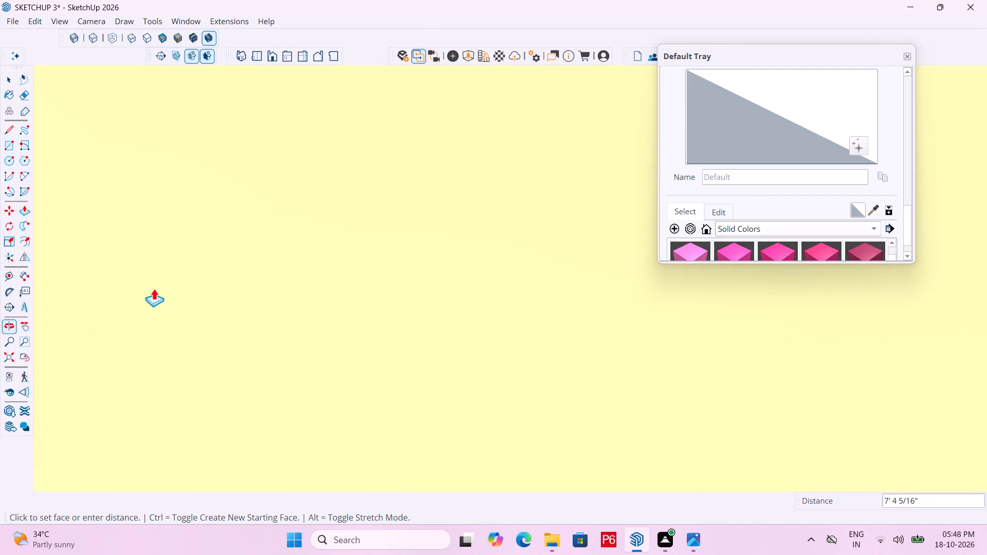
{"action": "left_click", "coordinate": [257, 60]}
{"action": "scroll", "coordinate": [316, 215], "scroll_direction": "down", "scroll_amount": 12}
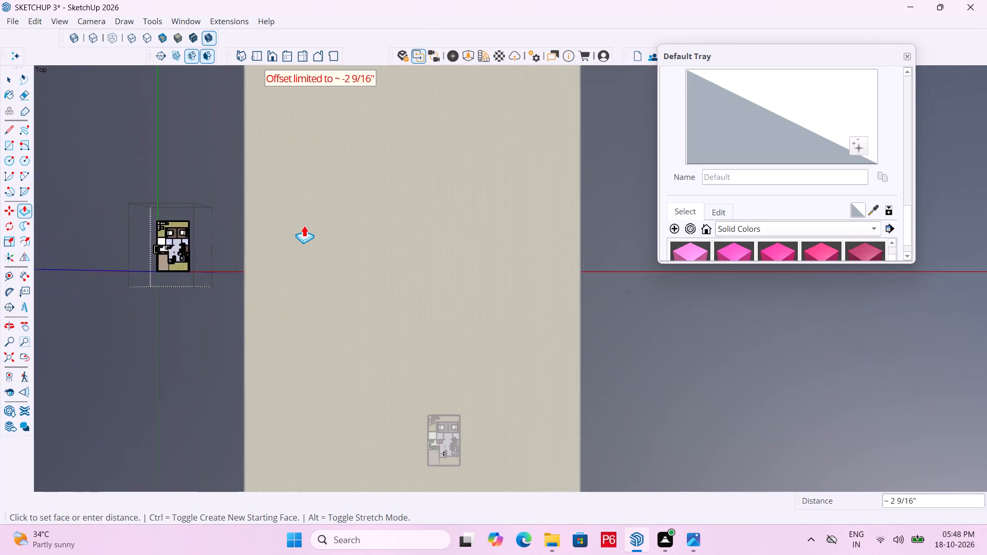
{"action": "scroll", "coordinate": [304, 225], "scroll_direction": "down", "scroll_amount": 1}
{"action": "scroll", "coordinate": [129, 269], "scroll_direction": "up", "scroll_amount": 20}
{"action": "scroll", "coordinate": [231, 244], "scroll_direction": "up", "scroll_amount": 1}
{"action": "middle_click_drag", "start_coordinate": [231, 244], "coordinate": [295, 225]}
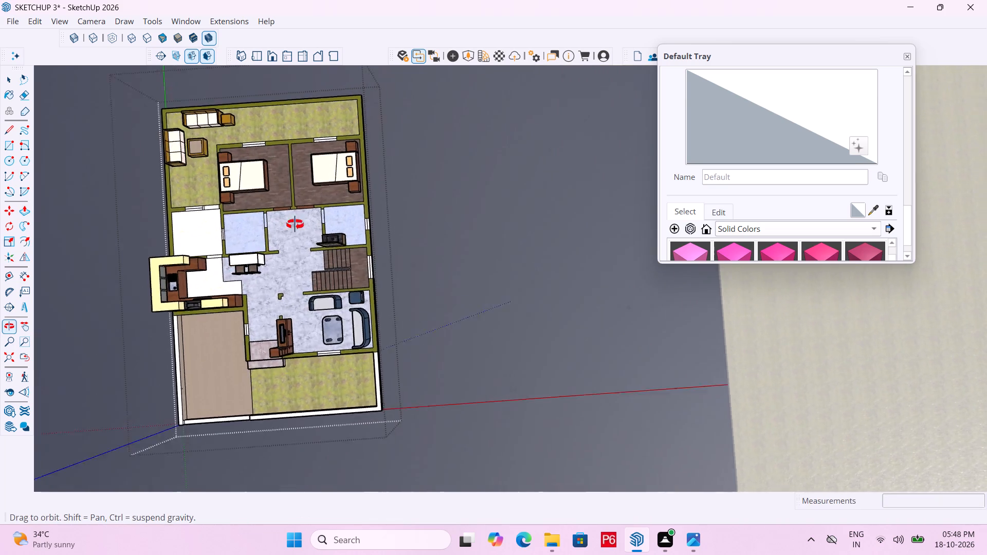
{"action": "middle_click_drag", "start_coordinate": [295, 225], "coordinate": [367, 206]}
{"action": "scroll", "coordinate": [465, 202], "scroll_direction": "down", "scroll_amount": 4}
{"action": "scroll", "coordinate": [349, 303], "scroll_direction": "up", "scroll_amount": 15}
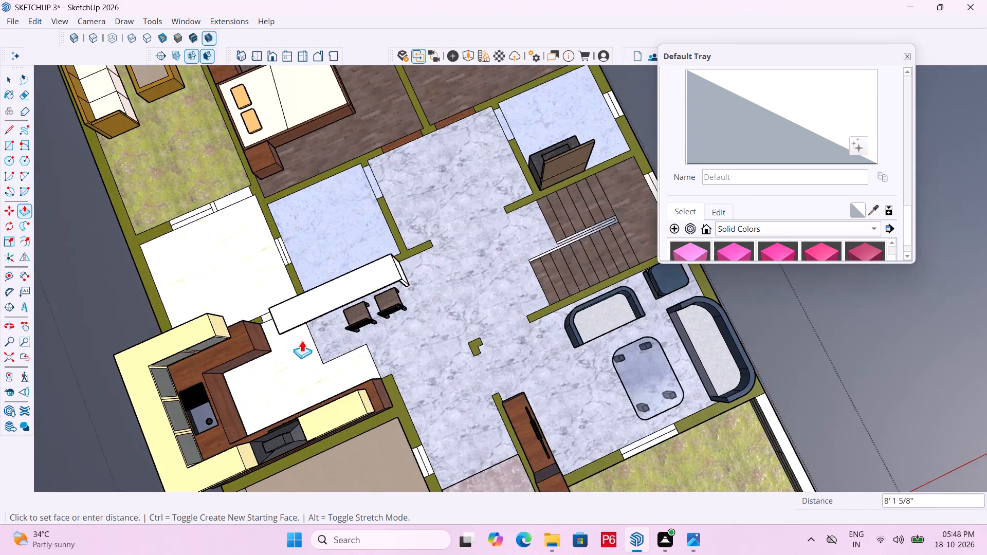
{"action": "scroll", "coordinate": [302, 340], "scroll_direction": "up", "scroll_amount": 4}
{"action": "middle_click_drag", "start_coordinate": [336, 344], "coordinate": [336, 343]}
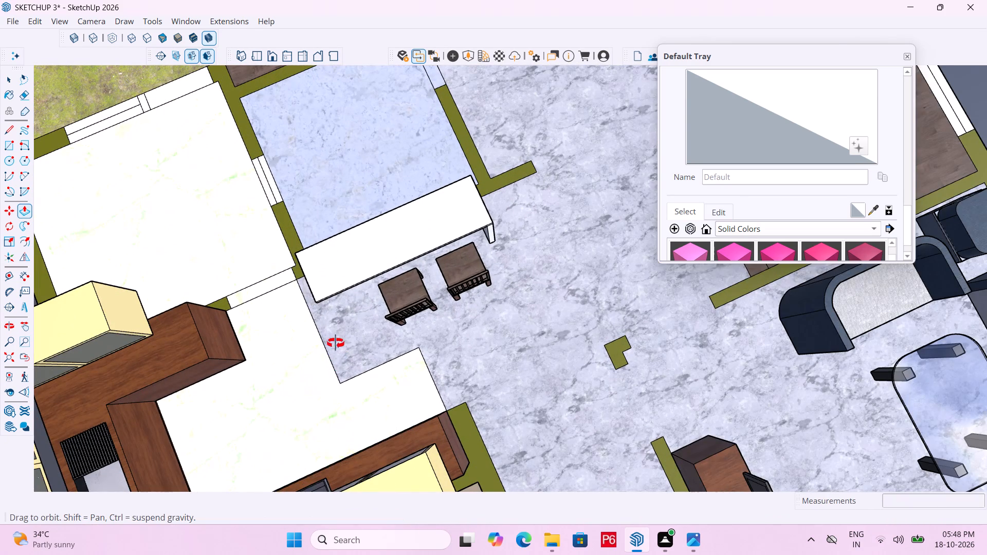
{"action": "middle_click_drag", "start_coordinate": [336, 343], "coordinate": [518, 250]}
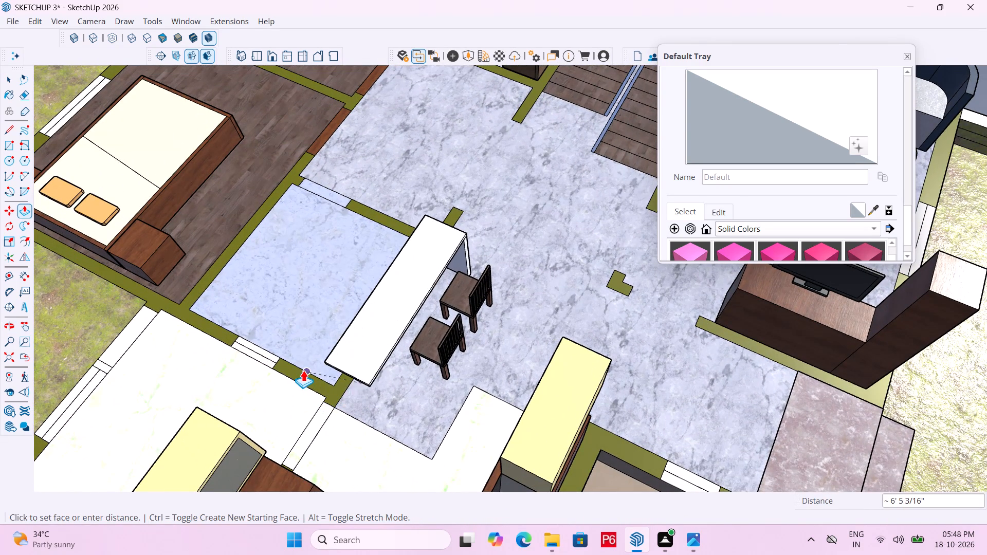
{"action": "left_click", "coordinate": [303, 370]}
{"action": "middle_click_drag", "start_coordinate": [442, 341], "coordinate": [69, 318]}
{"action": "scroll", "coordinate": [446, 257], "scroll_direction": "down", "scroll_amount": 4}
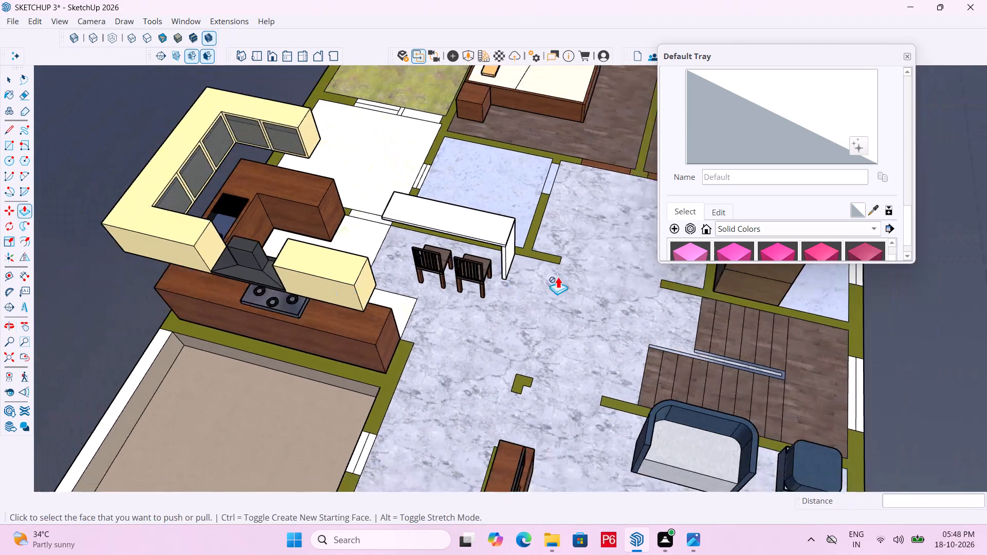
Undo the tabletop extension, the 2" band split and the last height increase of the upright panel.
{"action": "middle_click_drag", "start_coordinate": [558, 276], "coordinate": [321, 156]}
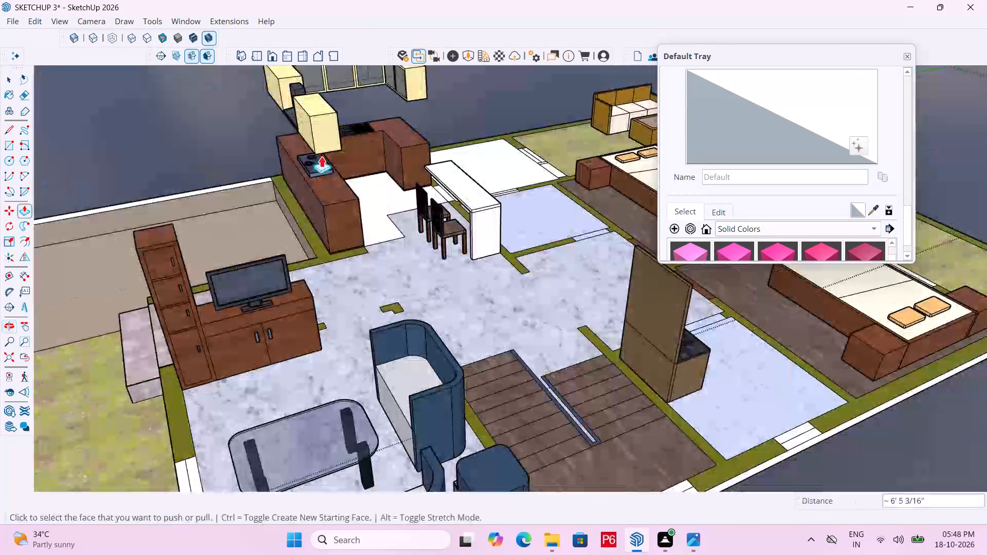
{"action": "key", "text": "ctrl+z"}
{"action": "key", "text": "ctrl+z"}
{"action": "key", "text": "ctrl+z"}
Lower the top face of the upright panel beside the chairs by 3 15/16" with Push/Pull.
{"action": "middle_click_drag", "start_coordinate": [446, 224], "coordinate": [518, 242], "text": "ctrl"}
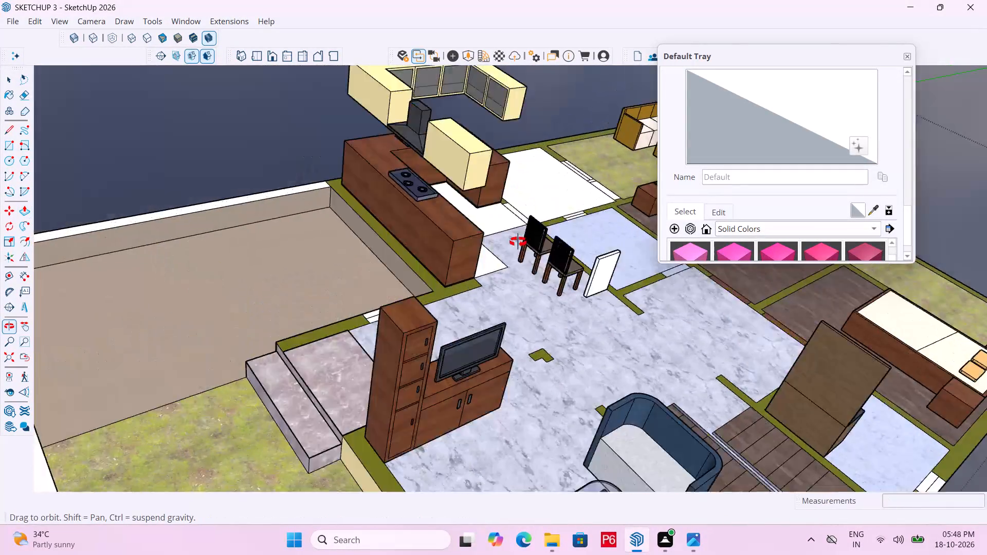
{"action": "middle_click_drag", "start_coordinate": [518, 242], "coordinate": [529, 253], "text": "ctrl"}
{"action": "scroll", "coordinate": [296, 245], "scroll_direction": "down", "scroll_amount": 4}
{"action": "middle_click_drag", "start_coordinate": [286, 263], "coordinate": [702, 293]}
{"action": "scroll", "coordinate": [677, 270], "scroll_direction": "up", "scroll_amount": 3}
{"action": "scroll", "coordinate": [467, 221], "scroll_direction": "up", "scroll_amount": 7}
{"action": "scroll", "coordinate": [559, 199], "scroll_direction": "up", "scroll_amount": 1}
{"action": "middle_click_drag", "start_coordinate": [559, 199], "coordinate": [489, 229]}
{"action": "scroll", "coordinate": [525, 212], "scroll_direction": "up", "scroll_amount": 3}
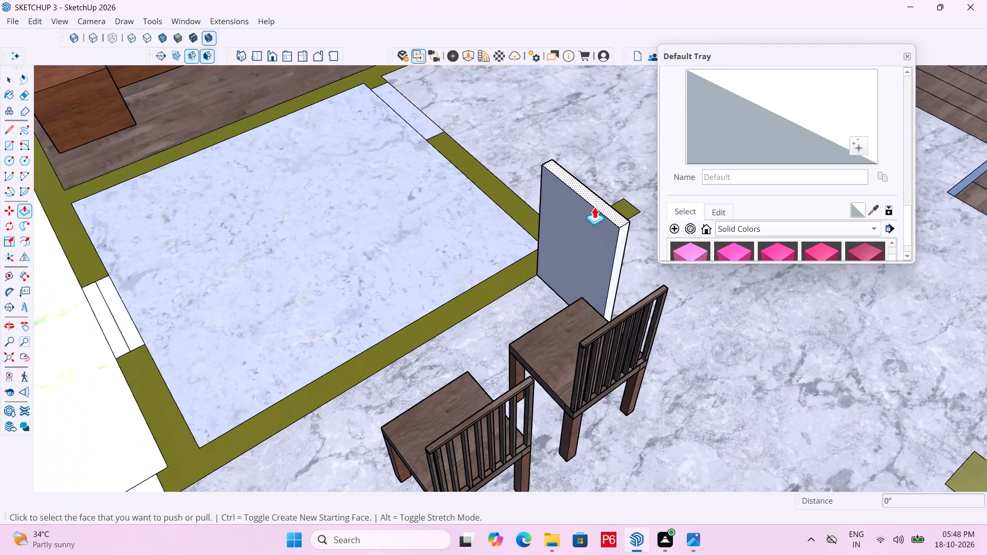
{"action": "left_click", "coordinate": [598, 205]}
{"action": "left_click", "coordinate": [593, 220]}
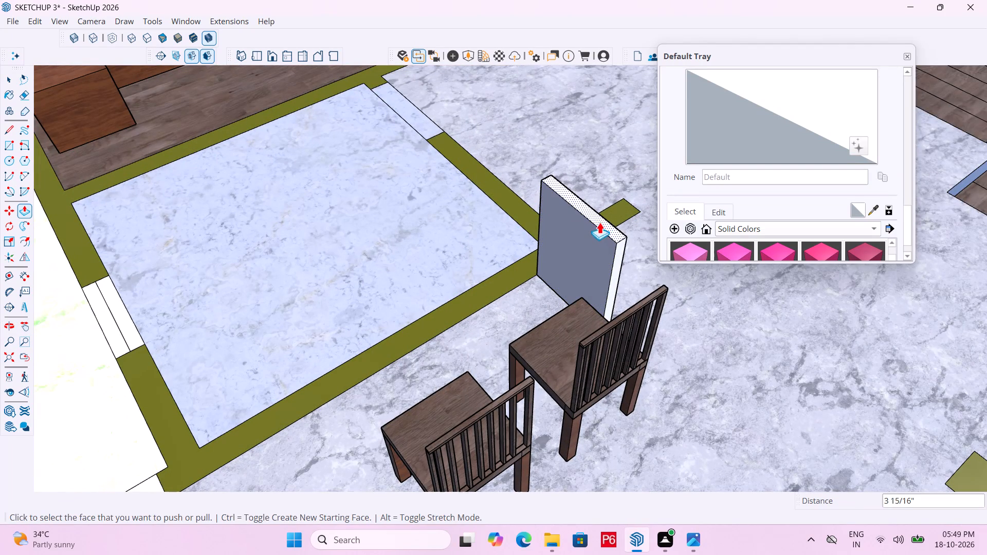
Add a separate 1" band on top of the upright panel with a new Push/Pull starting face.
{"action": "middle_click_drag", "start_coordinate": [612, 224], "coordinate": [642, 198]}
{"action": "scroll", "coordinate": [612, 224], "scroll_direction": "down", "scroll_amount": 1}
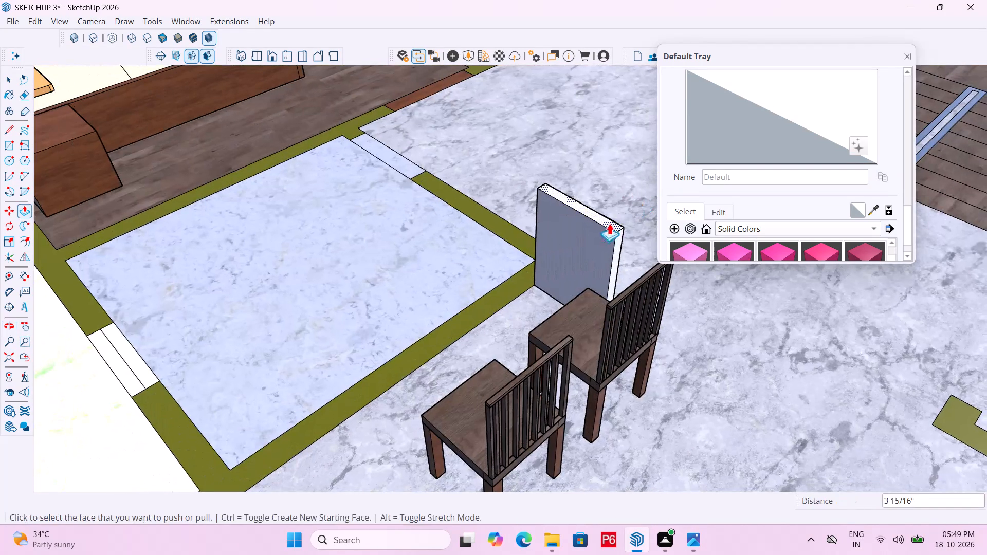
{"action": "left_click", "coordinate": [609, 223]}
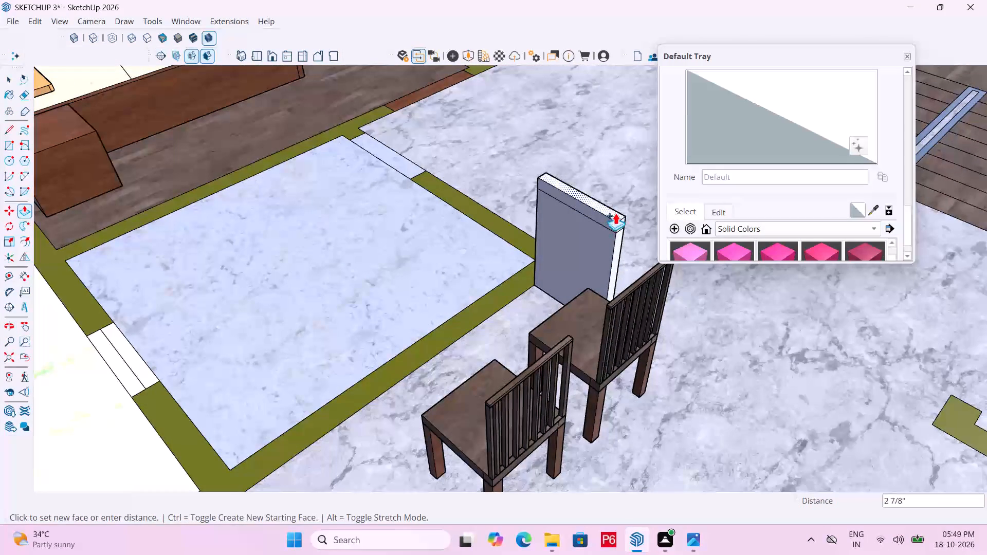
{"action": "type", "text": "1\""}
{"action": "key", "text": "Return"}
Extend the side face of the 1" band about 6' 5 3/16" past the two chairs toward the kitchen to form the tabletop.
{"action": "scroll", "coordinate": [632, 227], "scroll_direction": "up", "scroll_amount": 6}
{"action": "scroll", "coordinate": [577, 237], "scroll_direction": "up", "scroll_amount": 2}
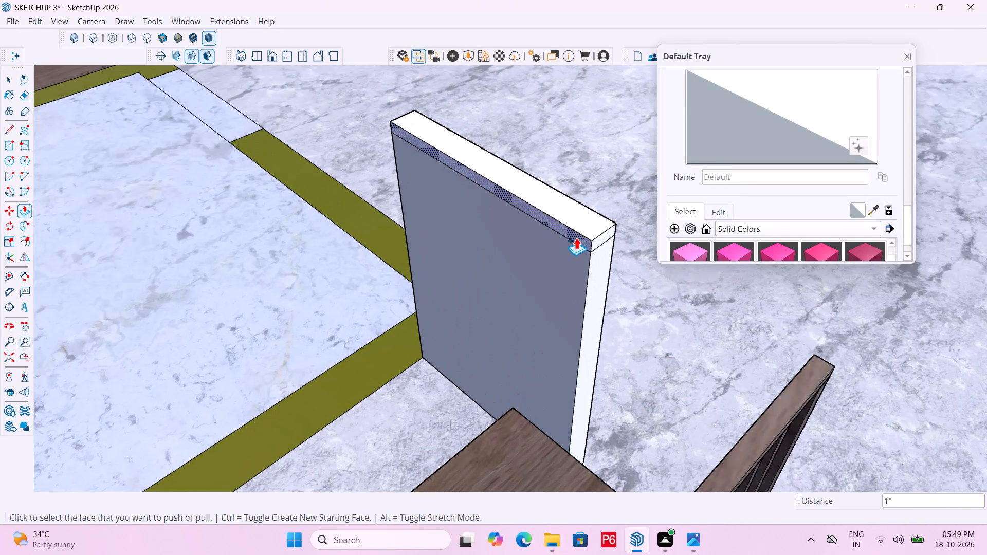
{"action": "left_click", "coordinate": [577, 237]}
{"action": "scroll", "coordinate": [343, 316], "scroll_direction": "down", "scroll_amount": 6}
{"action": "scroll", "coordinate": [453, 310], "scroll_direction": "down", "scroll_amount": 5}
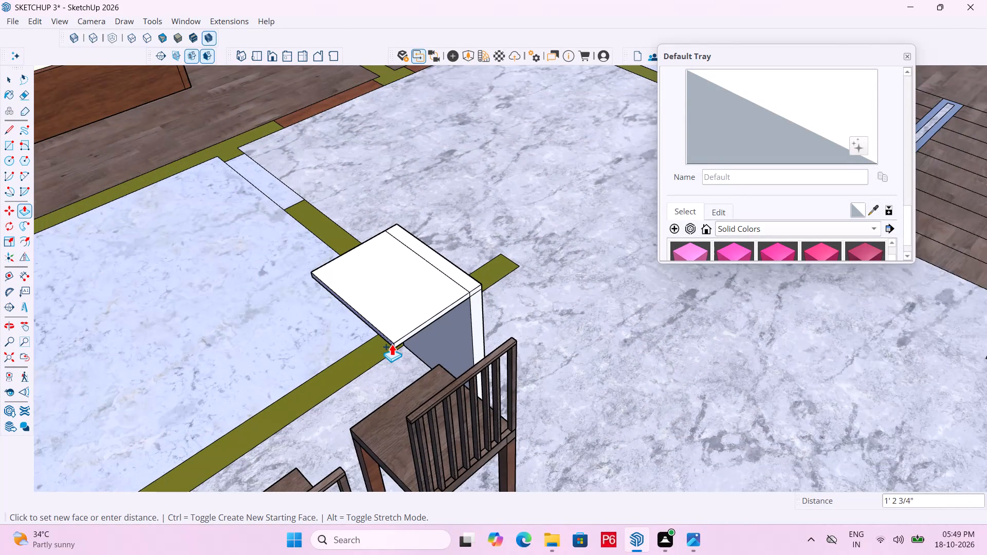
{"action": "scroll", "coordinate": [370, 356], "scroll_direction": "down", "scroll_amount": 6}
{"action": "scroll", "coordinate": [436, 283], "scroll_direction": "down", "scroll_amount": 6}
{"action": "scroll", "coordinate": [298, 373], "scroll_direction": "up", "scroll_amount": 5}
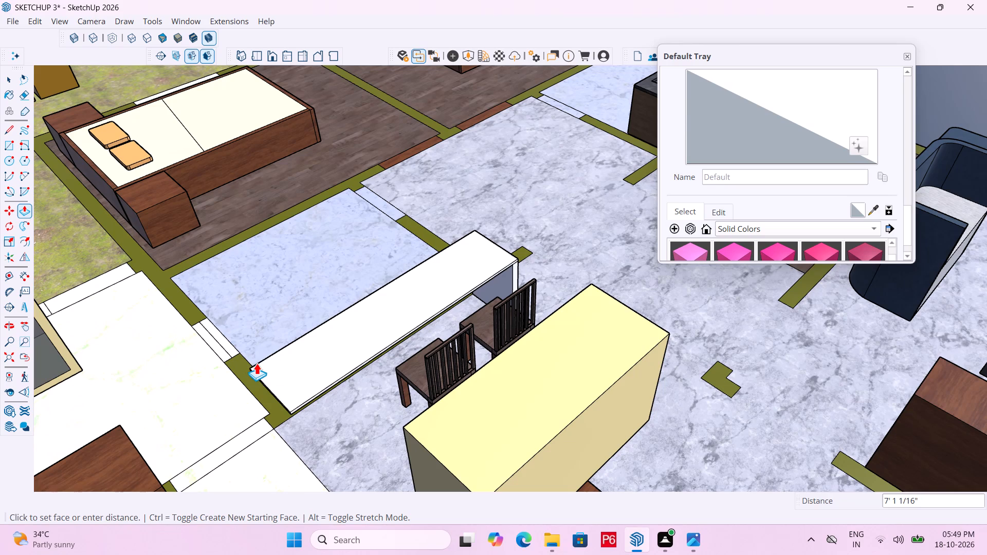
{"action": "left_click", "coordinate": [187, 297]}
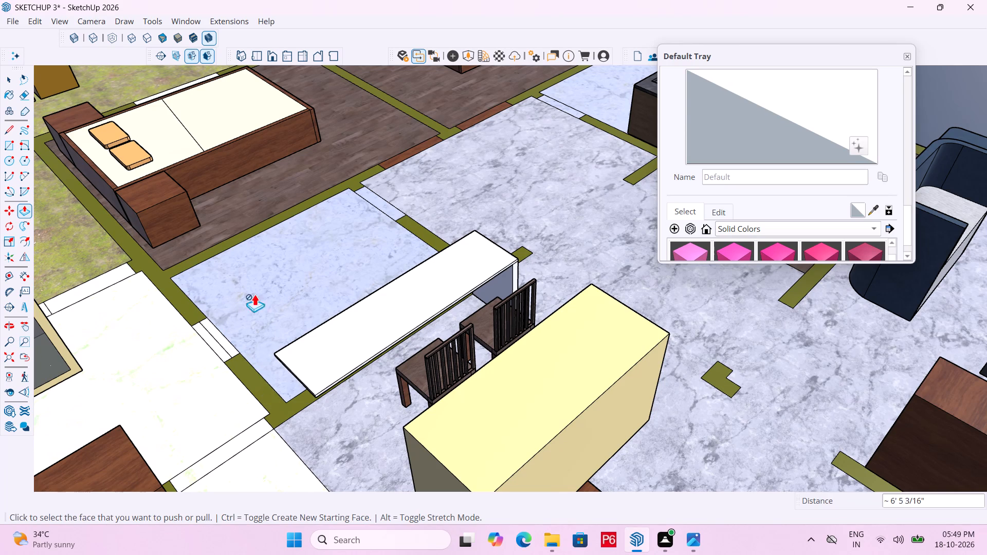
{"action": "scroll", "coordinate": [299, 269], "scroll_direction": "down", "scroll_amount": 6}
{"action": "middle_click_drag", "start_coordinate": [584, 282], "coordinate": [269, 287]}
{"action": "key", "text": "space"}
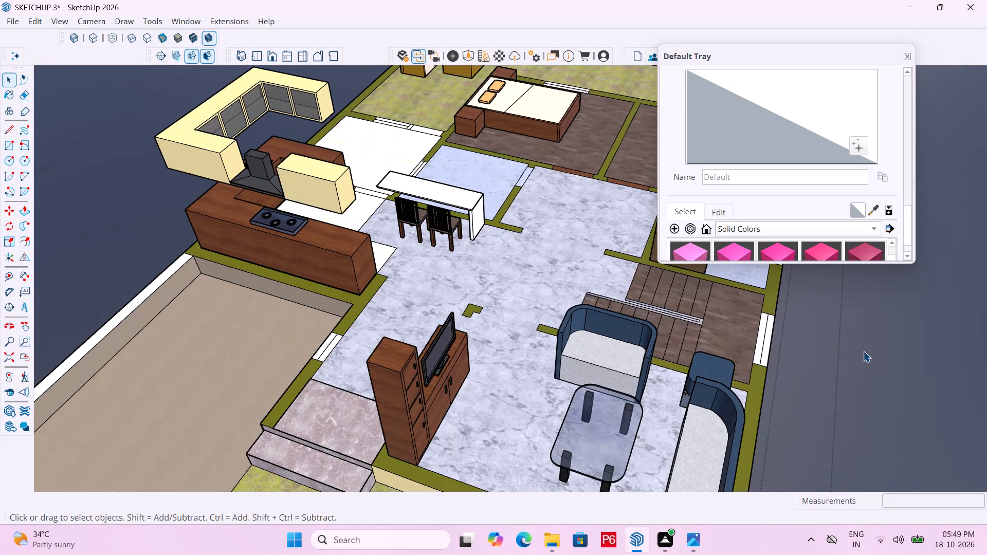
Clear the selection and save the model.
{"action": "left_click", "coordinate": [864, 348]}
{"action": "left_click", "coordinate": [859, 343]}
{"action": "key", "text": "ctrl+s"}
{"action": "key", "text": "ctrl+s"}
{"action": "key", "text": "ctrl+s"}
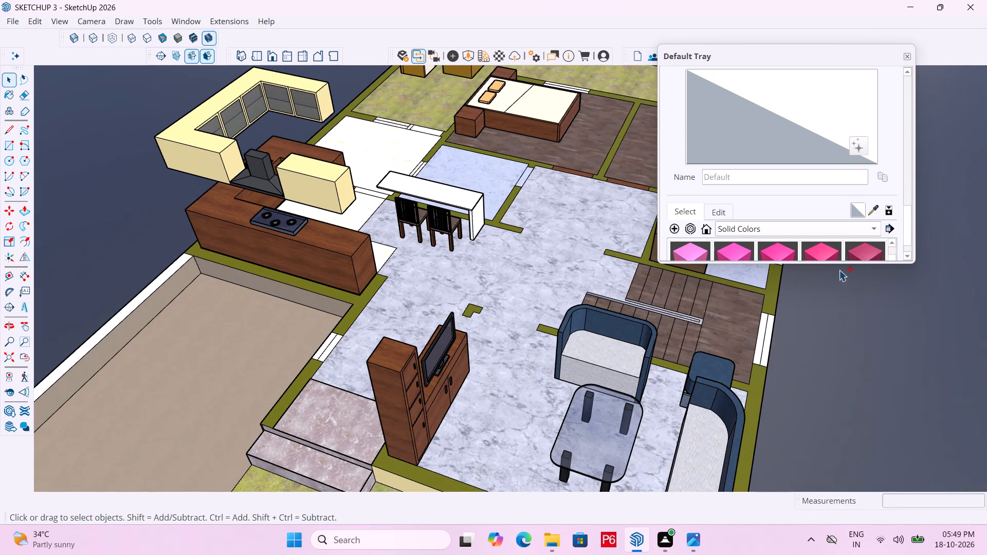
{"action": "key", "text": "ctrl+s"}
{"action": "key", "text": "ctrl+s"}
{"action": "key", "text": "ctrl+s"}
Move the materials tray aside and examine the new table, its end panel and the two chairs from several angles.
{"action": "left_click_drag", "start_coordinate": [806, 57], "coordinate": [874, 46]}
{"action": "scroll", "coordinate": [340, 249], "scroll_direction": "down", "scroll_amount": 5}
{"action": "middle_click_drag", "start_coordinate": [614, 265], "coordinate": [607, 264]}
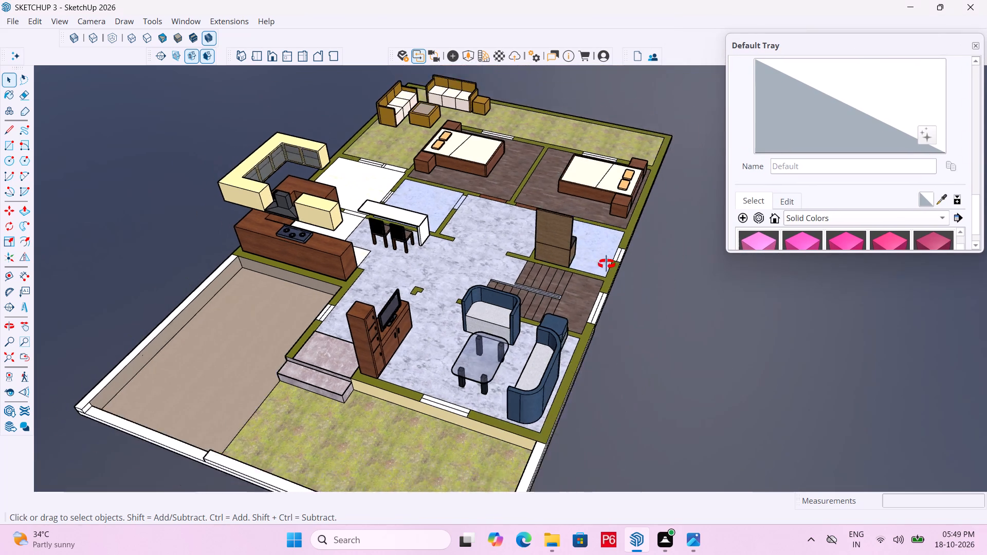
{"action": "middle_click_drag", "start_coordinate": [607, 264], "coordinate": [479, 266]}
{"action": "scroll", "coordinate": [480, 191], "scroll_direction": "up", "scroll_amount": 9}
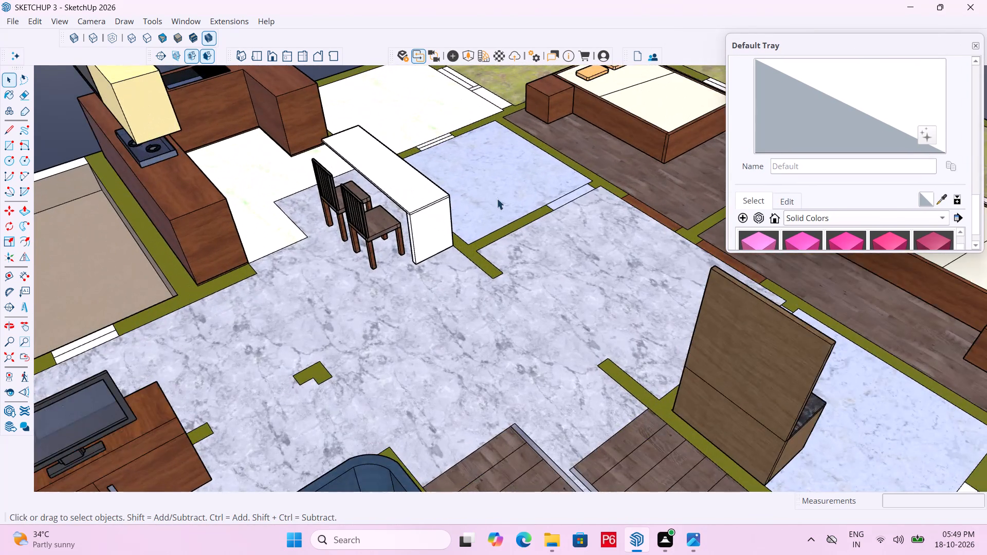
{"action": "scroll", "coordinate": [519, 204], "scroll_direction": "down", "scroll_amount": 5}
{"action": "middle_click_drag", "start_coordinate": [484, 219], "coordinate": [508, 211]}
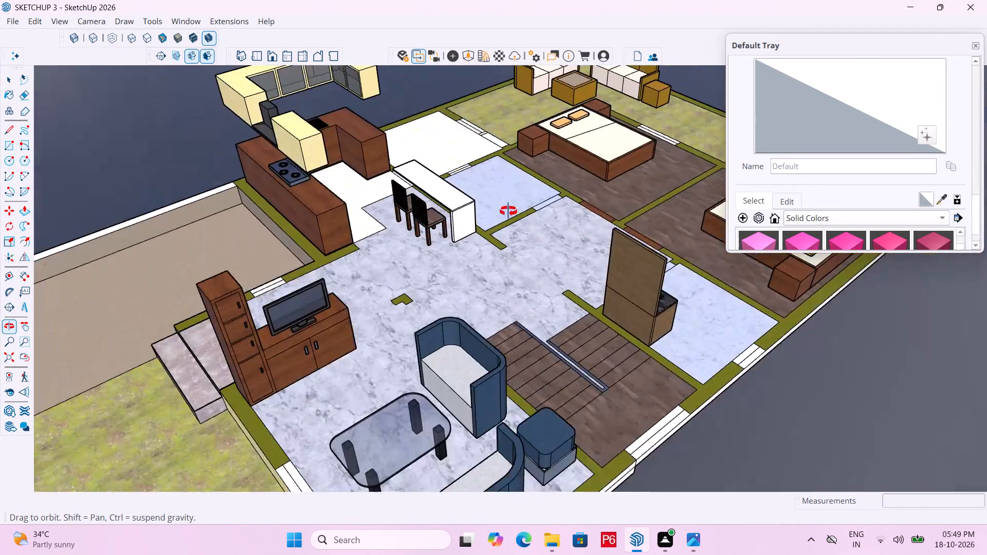
{"action": "middle_click_drag", "start_coordinate": [508, 211], "coordinate": [538, 211]}
{"action": "scroll", "coordinate": [416, 190], "scroll_direction": "up", "scroll_amount": 7}
{"action": "middle_click_drag", "start_coordinate": [470, 230], "coordinate": [544, 195]}
{"action": "scroll", "coordinate": [547, 196], "scroll_direction": "up", "scroll_amount": 9}
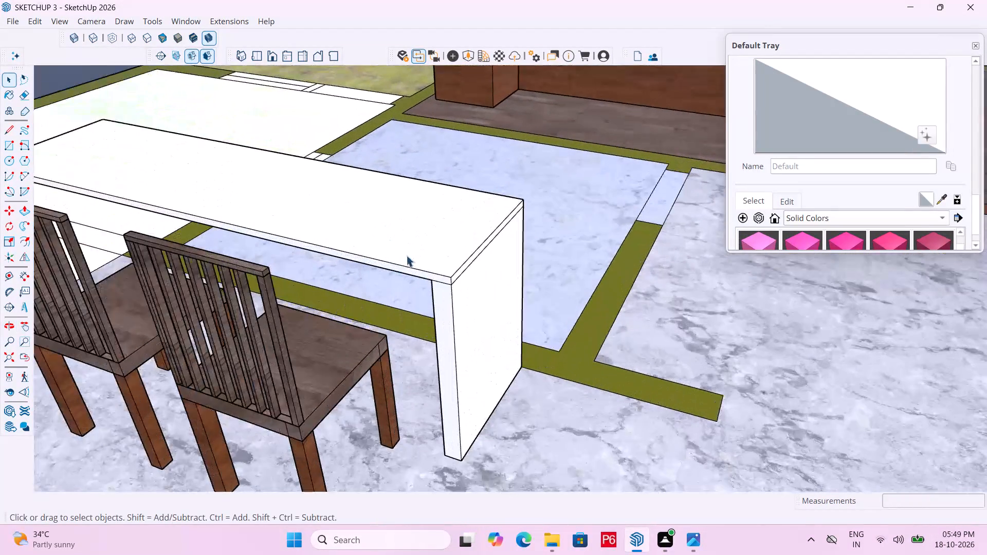
{"action": "scroll", "coordinate": [406, 255], "scroll_direction": "up", "scroll_amount": 5}
{"action": "scroll", "coordinate": [528, 257], "scroll_direction": "down", "scroll_amount": 6}
{"action": "scroll", "coordinate": [484, 271], "scroll_direction": "up", "scroll_amount": 1}
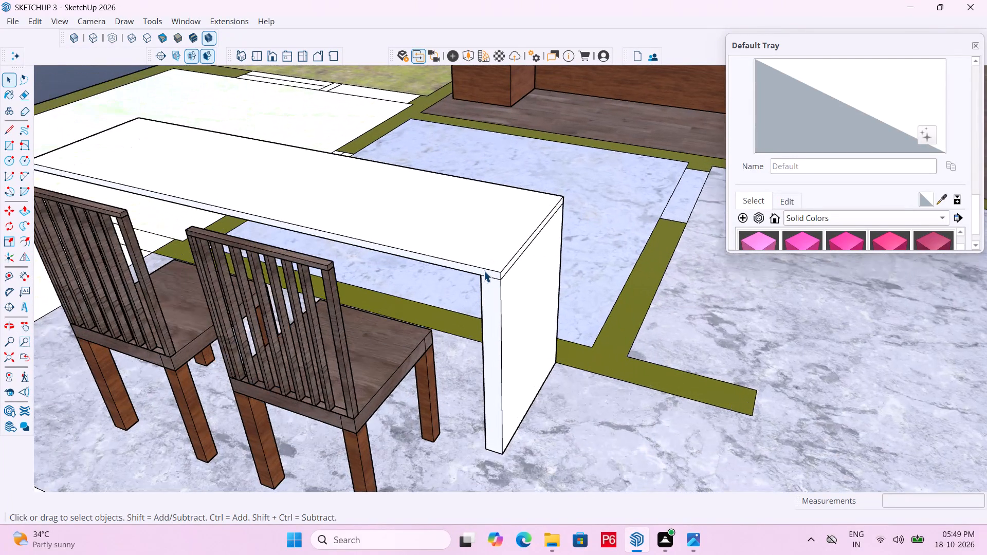
{"action": "scroll", "coordinate": [486, 266], "scroll_direction": "down", "scroll_amount": 7}
{"action": "scroll", "coordinate": [414, 264], "scroll_direction": "down", "scroll_amount": 13}
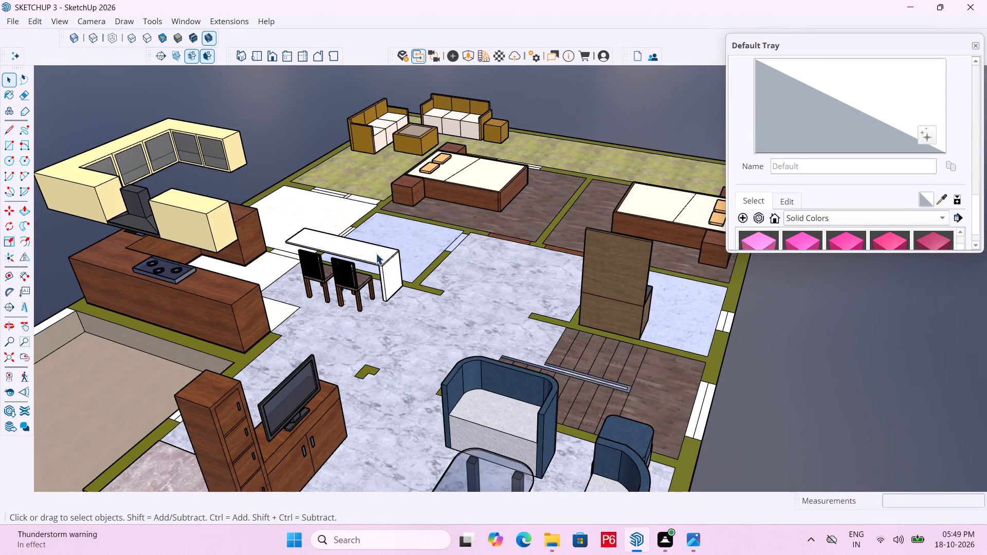
Save the model again.
{"action": "double_click", "coordinate": [763, 349]}
{"action": "key", "text": "ctrl+s"}
{"action": "key", "text": "ctrl+s"}
{"action": "key", "text": "ctrl+s"}
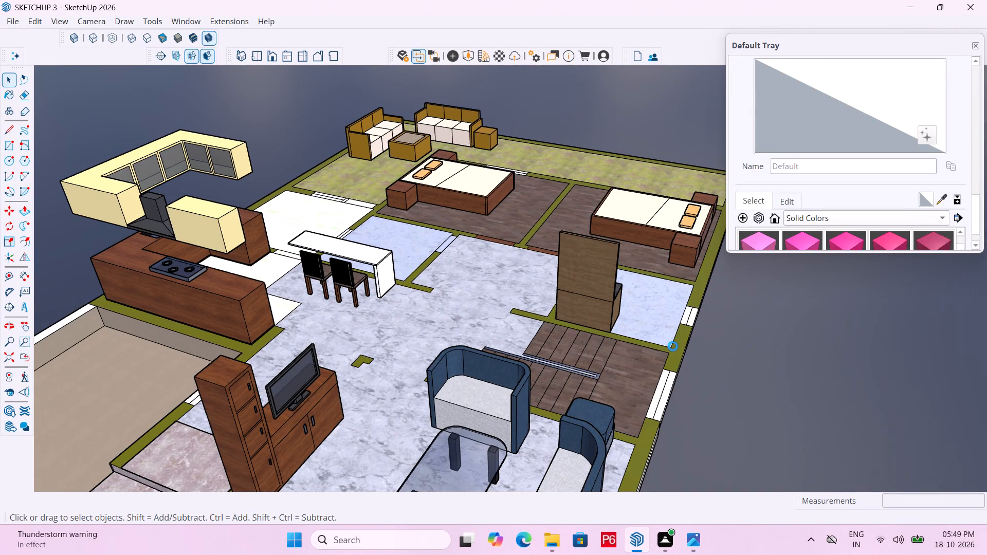
{"action": "key", "text": "ctrl+s"}
{"action": "key", "text": "ctrl+s"}
{"action": "key", "text": "ctrl+s"}
{"action": "key", "text": "ctrl+s"}
{"action": "key", "text": "ctrl+s"}
{"action": "key", "text": "ctrl+s"}
Review the whole furnished house from several angles, including the kitchen, living area, bedrooms and entrance.
{"action": "scroll", "coordinate": [595, 340], "scroll_direction": "down", "scroll_amount": 9}
{"action": "middle_click_drag", "start_coordinate": [629, 314], "coordinate": [441, 359]}
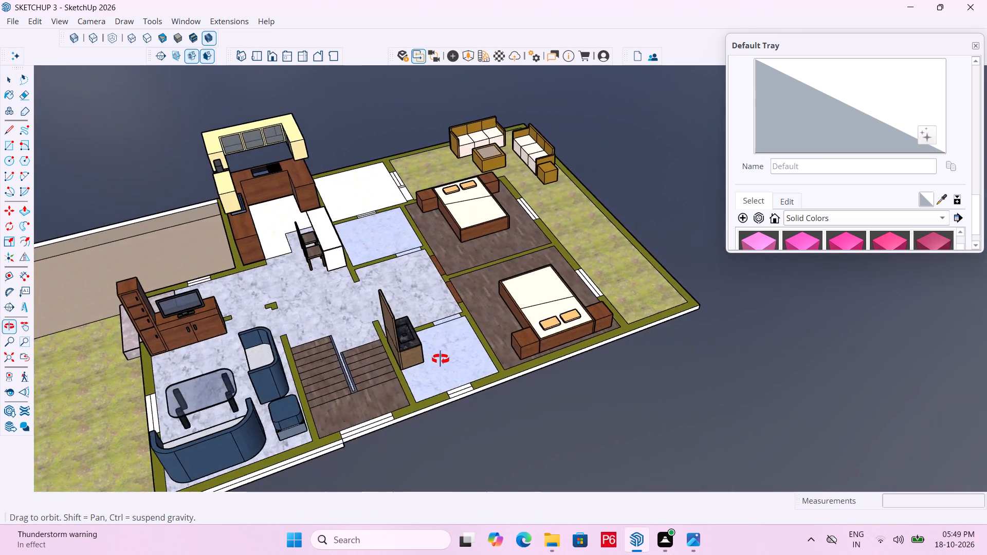
{"action": "middle_click_drag", "start_coordinate": [441, 359], "coordinate": [511, 328]}
{"action": "scroll", "coordinate": [611, 282], "scroll_direction": "down", "scroll_amount": 4}
{"action": "middle_click_drag", "start_coordinate": [463, 319], "coordinate": [516, 311]}
{"action": "scroll", "coordinate": [212, 388], "scroll_direction": "up", "scroll_amount": 7}
{"action": "middle_click_drag", "start_coordinate": [255, 378], "coordinate": [266, 377]}
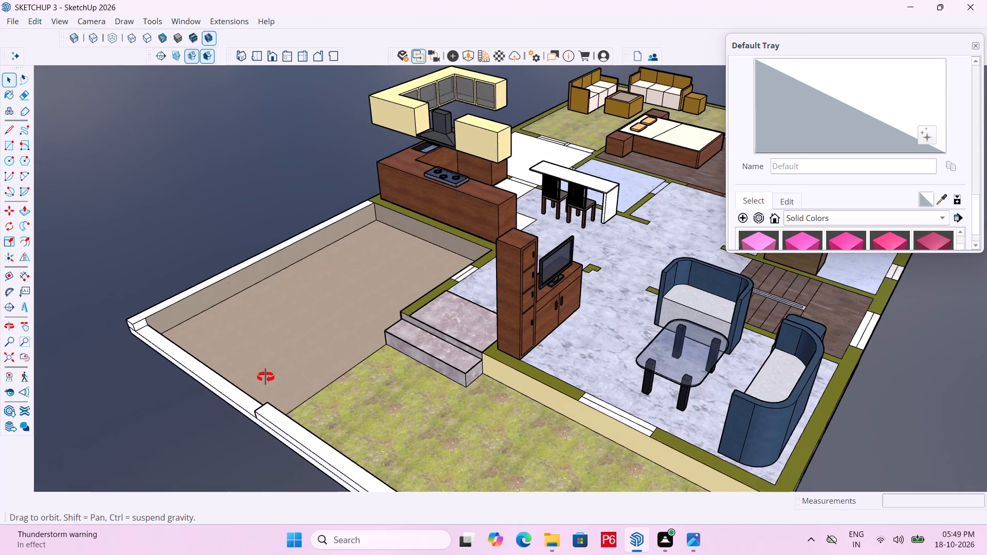
{"action": "middle_click_drag", "start_coordinate": [266, 377], "coordinate": [302, 357]}
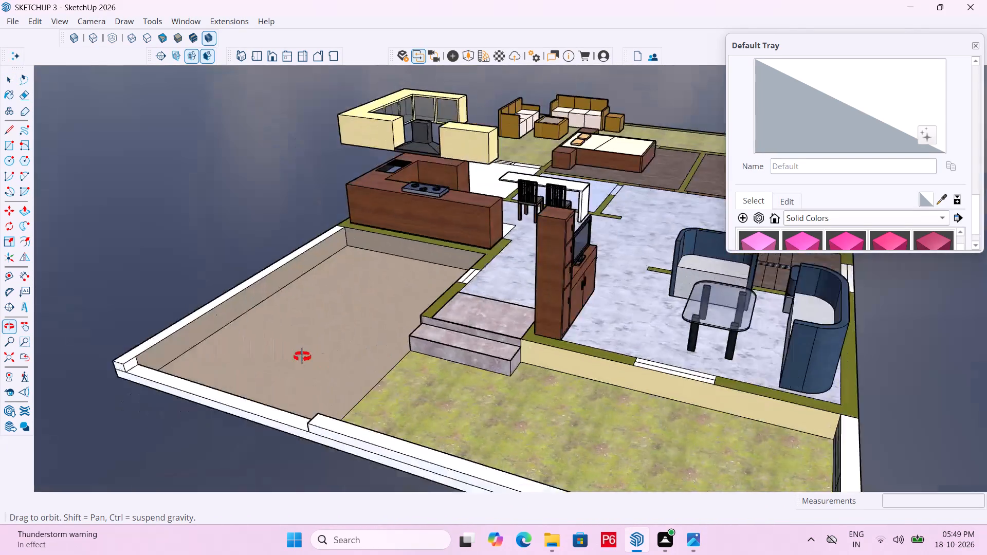
{"action": "middle_click_drag", "start_coordinate": [302, 357], "coordinate": [175, 367]}
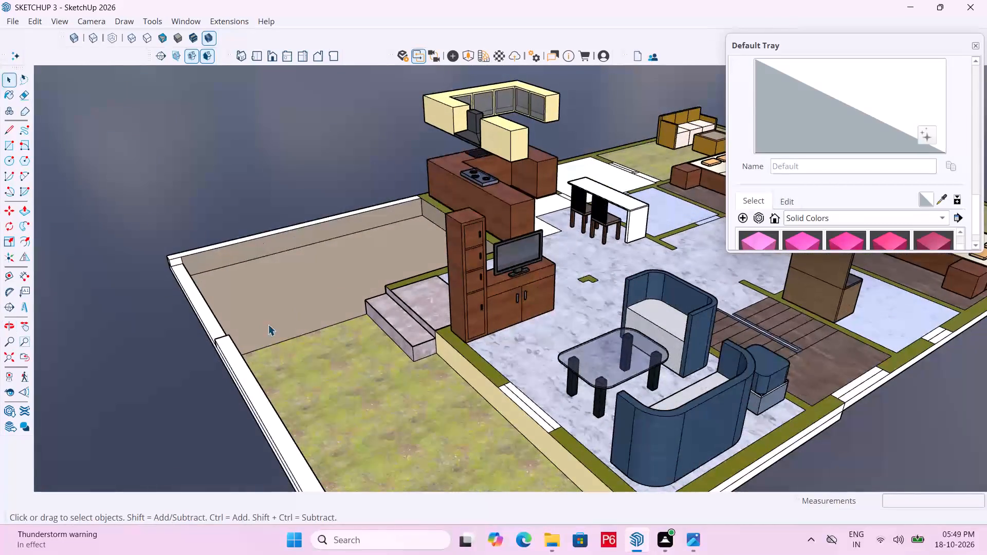
{"action": "scroll", "coordinate": [482, 212], "scroll_direction": "down", "scroll_amount": 4}
{"action": "middle_click_drag", "start_coordinate": [441, 287], "coordinate": [477, 298]}
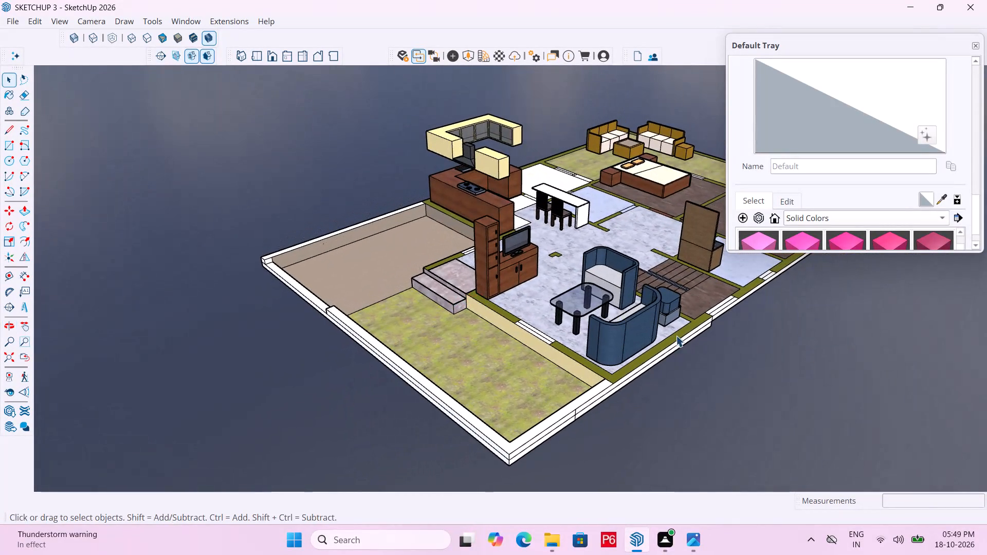
{"action": "left_click", "coordinate": [691, 337]}
{"action": "left_click", "coordinate": [757, 349]}
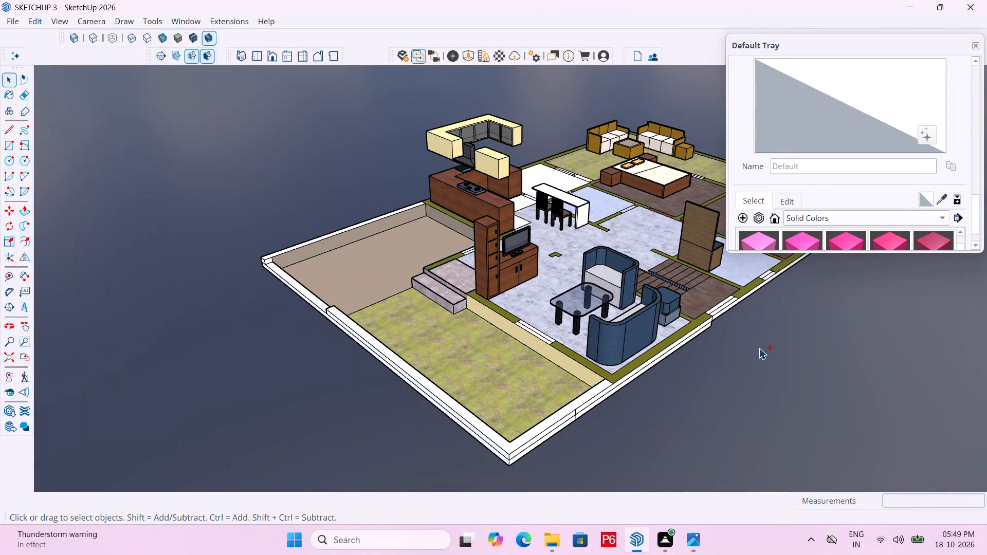
Save the model.
{"action": "key", "text": "ctrl+s"}
{"action": "key", "text": "ctrl+s"}
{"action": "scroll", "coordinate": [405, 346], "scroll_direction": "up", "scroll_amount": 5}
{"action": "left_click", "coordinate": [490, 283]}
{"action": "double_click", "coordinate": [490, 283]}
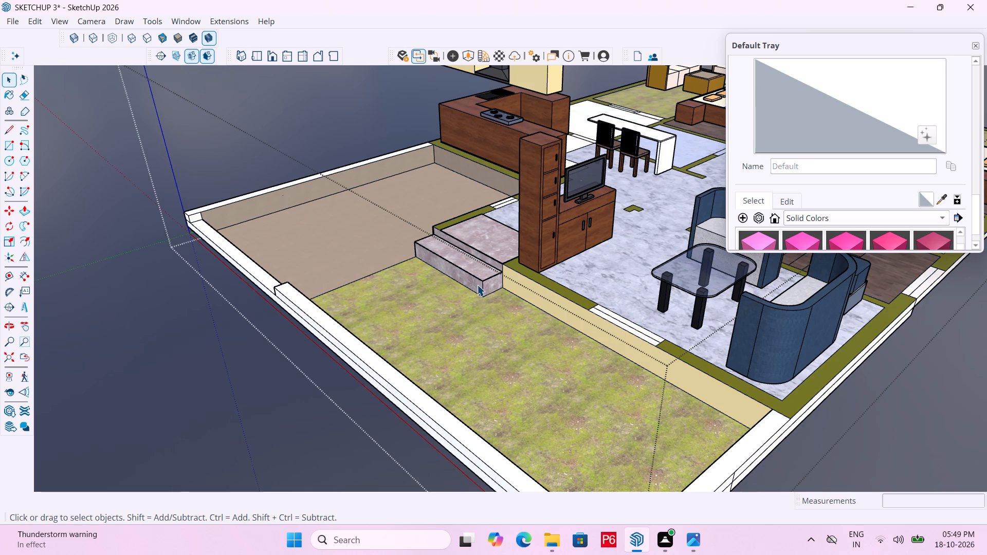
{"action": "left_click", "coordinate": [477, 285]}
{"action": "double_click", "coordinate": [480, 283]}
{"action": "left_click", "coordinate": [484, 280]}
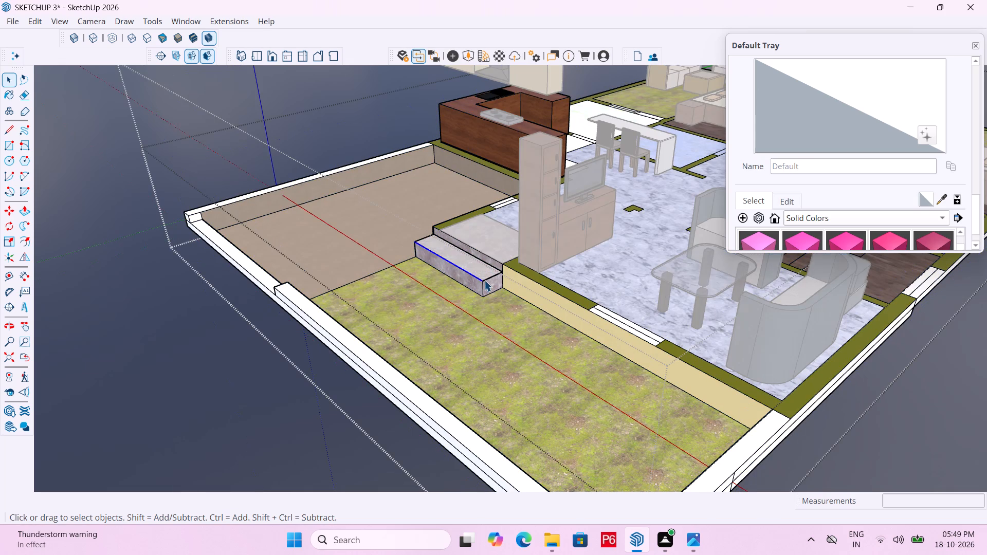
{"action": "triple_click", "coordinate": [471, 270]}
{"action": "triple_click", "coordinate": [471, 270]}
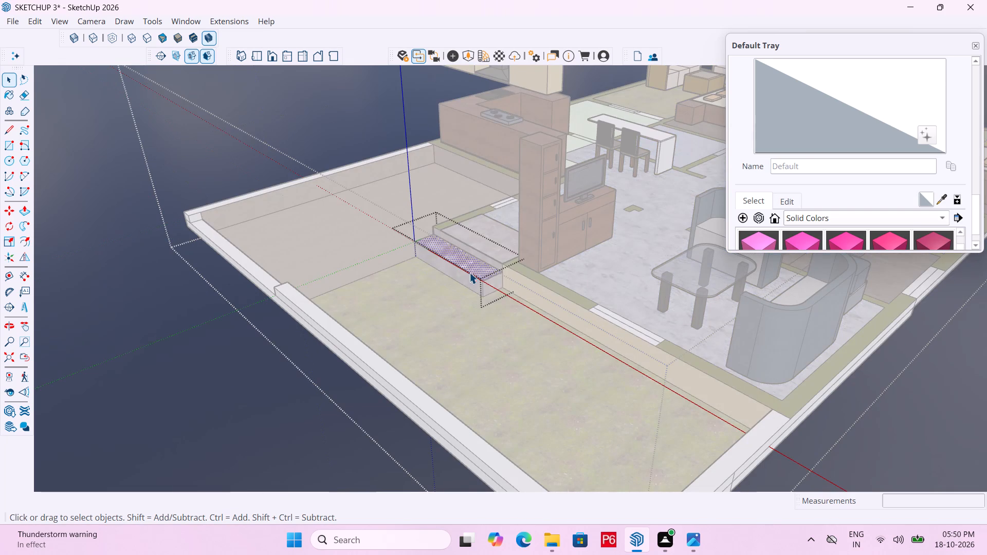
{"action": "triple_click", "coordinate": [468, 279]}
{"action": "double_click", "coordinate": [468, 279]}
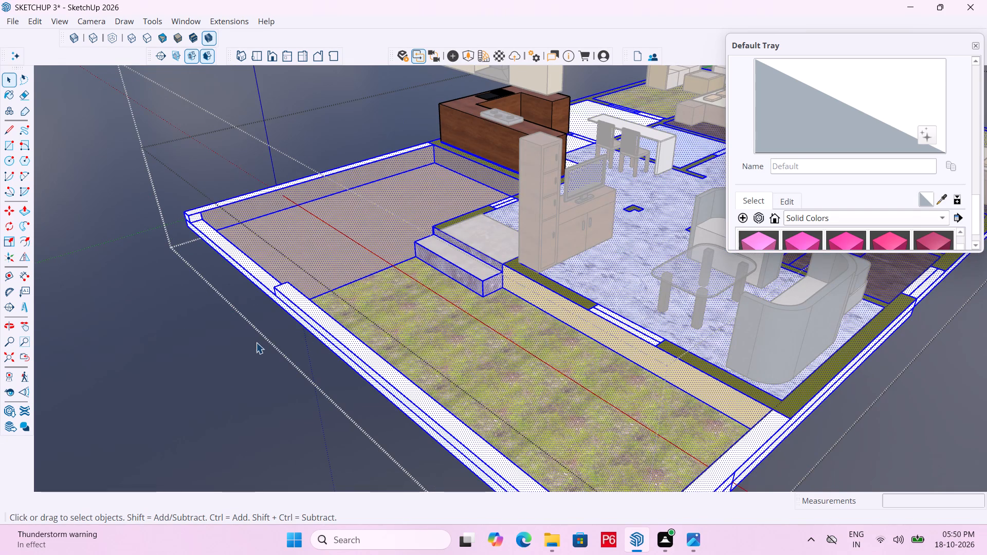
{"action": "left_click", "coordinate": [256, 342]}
Save the model and leave the house group's editing mode.
{"action": "key", "text": "ctrl+s"}
{"action": "key", "text": "ctrl+s"}
{"action": "key", "text": "ctrl+s"}
{"action": "key", "text": "ctrl+s"}
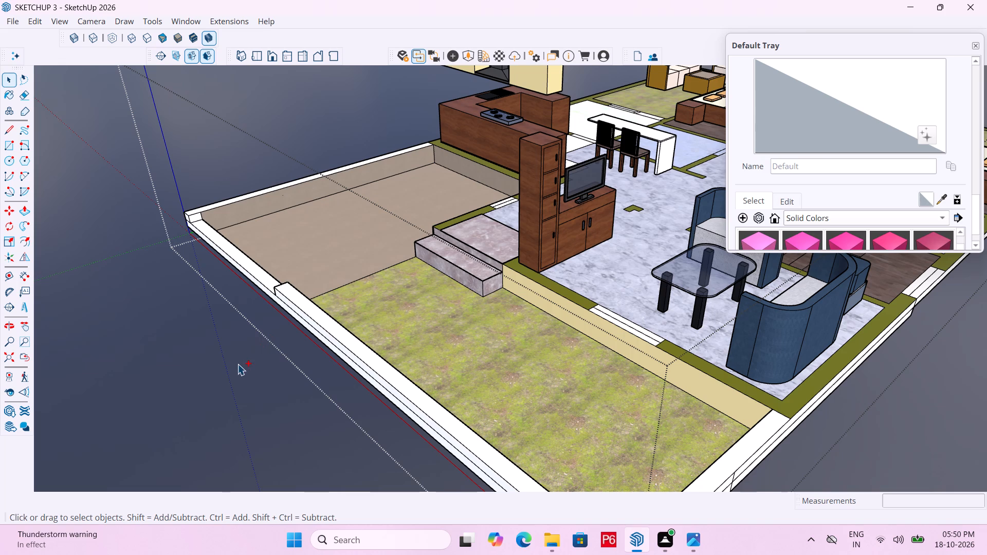
{"action": "left_click", "coordinate": [225, 349]}
{"action": "triple_click", "coordinate": [224, 347]}
{"action": "left_click", "coordinate": [224, 347]}
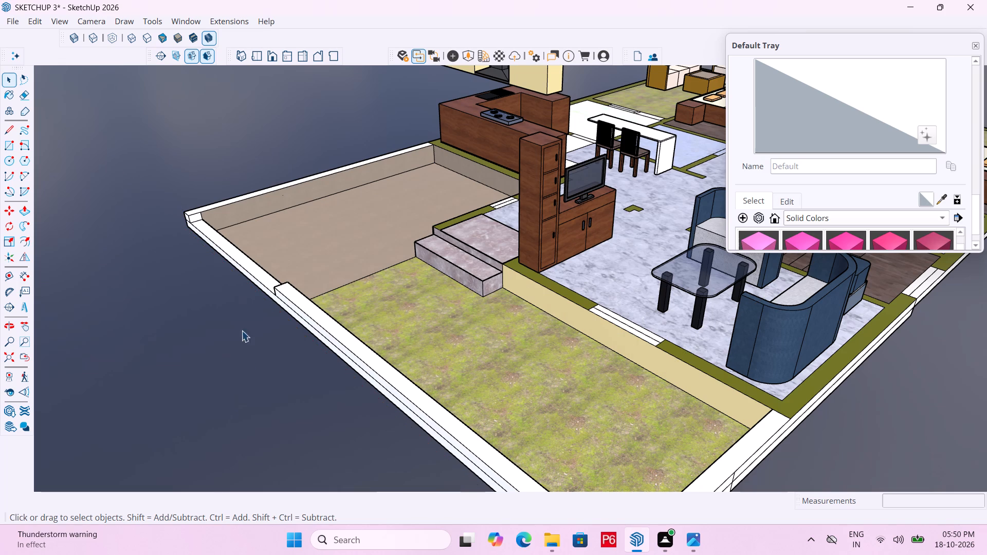
Save the model again with the whole house in view.
{"action": "scroll", "coordinate": [287, 247], "scroll_direction": "down", "scroll_amount": 5}
{"action": "middle_click_drag", "start_coordinate": [280, 268], "coordinate": [510, 294]}
{"action": "scroll", "coordinate": [281, 270], "scroll_direction": "down", "scroll_amount": 1}
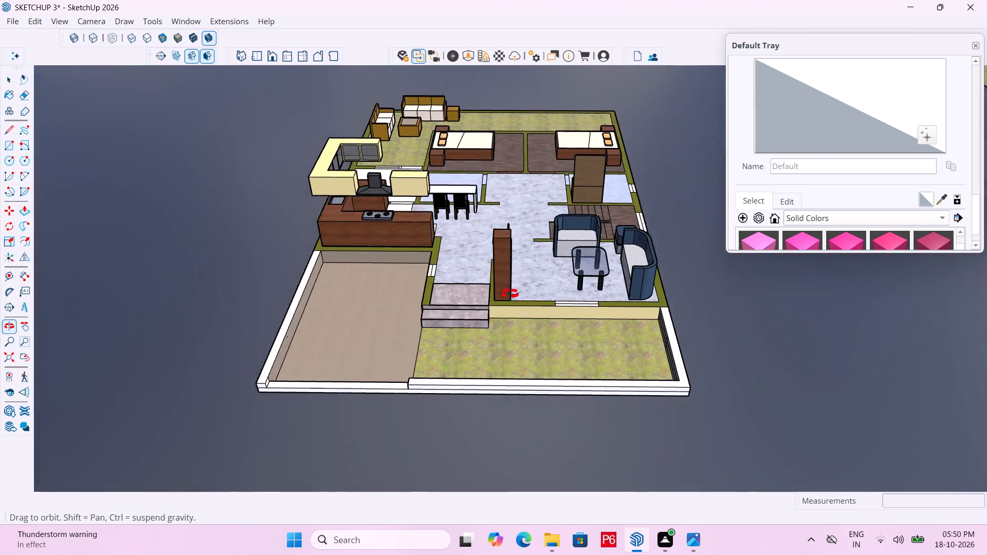
{"action": "middle_click_drag", "start_coordinate": [510, 294], "coordinate": [397, 301]}
{"action": "scroll", "coordinate": [514, 303], "scroll_direction": "up", "scroll_amount": 1}
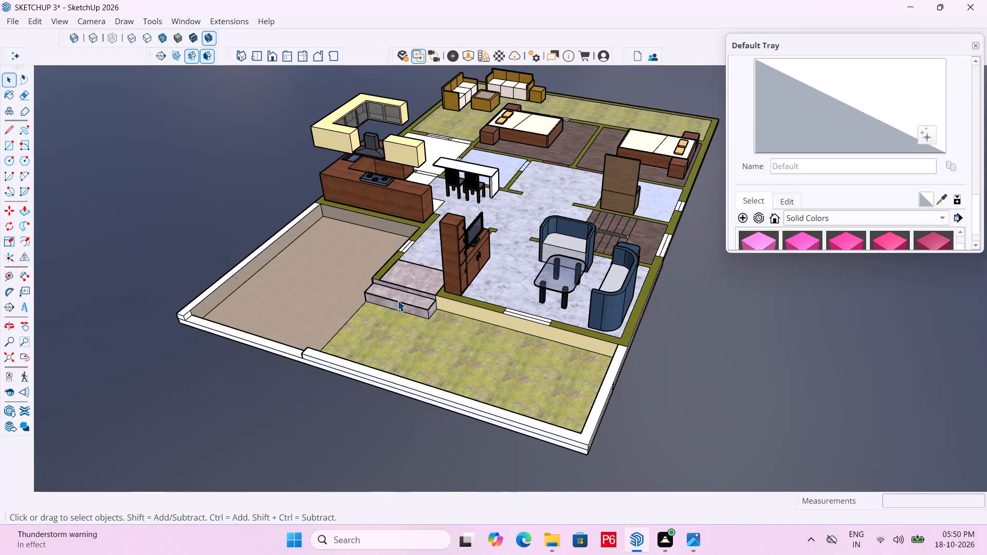
{"action": "middle_click_drag", "start_coordinate": [427, 338], "coordinate": [281, 336]}
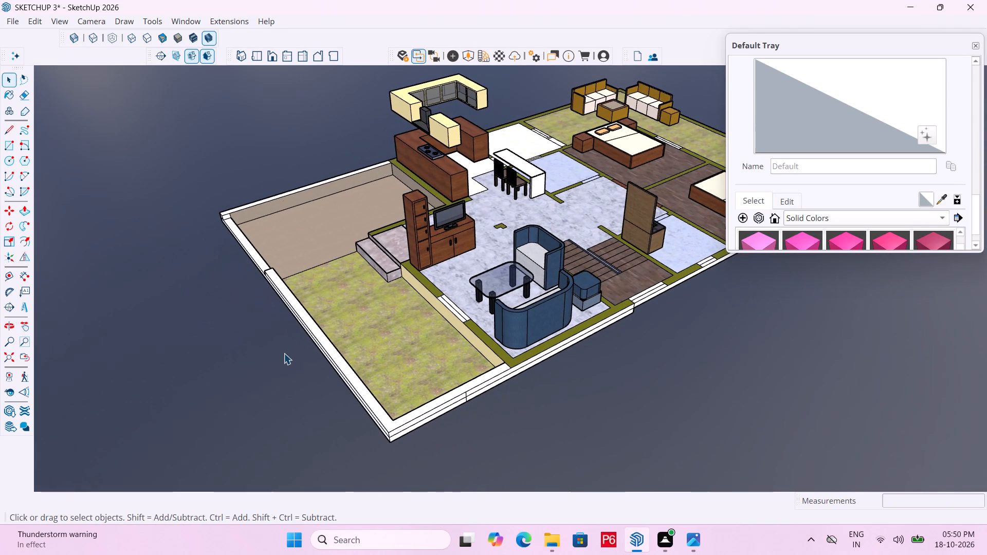
{"action": "key", "text": "ctrl+s"}
{"action": "key", "text": "ctrl+s"}
{"action": "key", "text": "ctrl+s"}
Clear the selection and save the model once more.
{"action": "scroll", "coordinate": [295, 350], "scroll_direction": "down", "scroll_amount": 3}
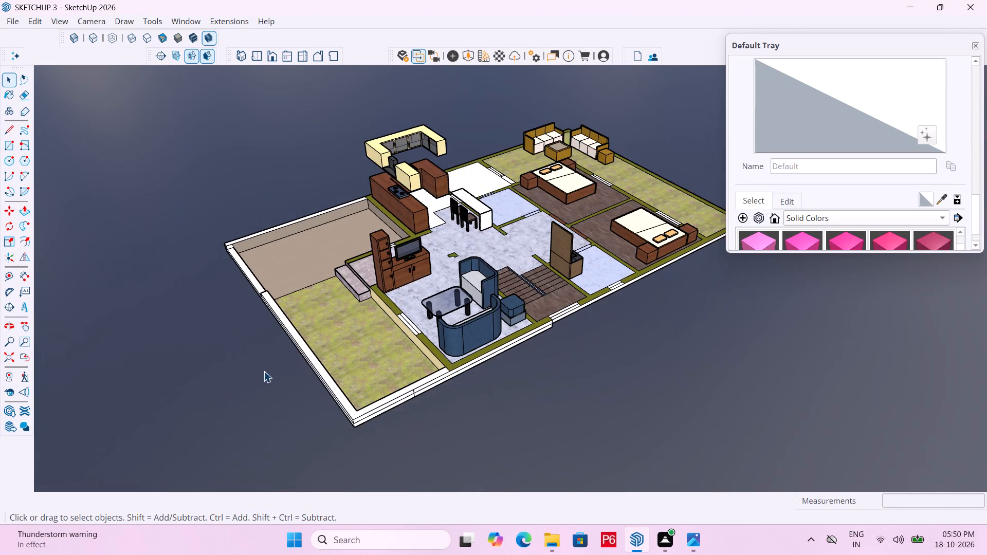
{"action": "middle_click_drag", "start_coordinate": [383, 323], "coordinate": [489, 321]}
{"action": "middle_click_drag", "start_coordinate": [428, 317], "coordinate": [408, 317]}
{"action": "scroll", "coordinate": [405, 317], "scroll_direction": "up", "scroll_amount": 4}
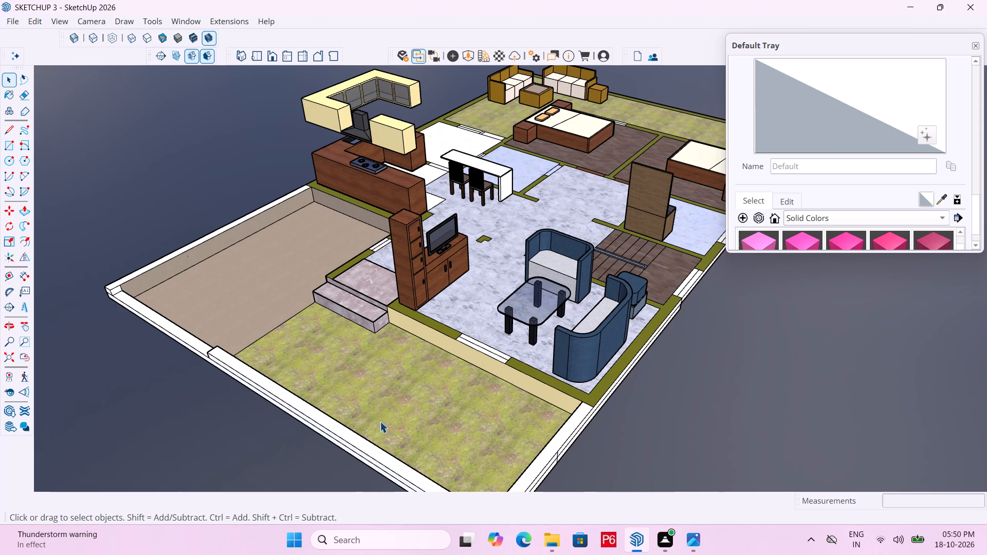
{"action": "middle_click_drag", "start_coordinate": [389, 386], "coordinate": [326, 389]}
{"action": "scroll", "coordinate": [389, 384], "scroll_direction": "down", "scroll_amount": 1}
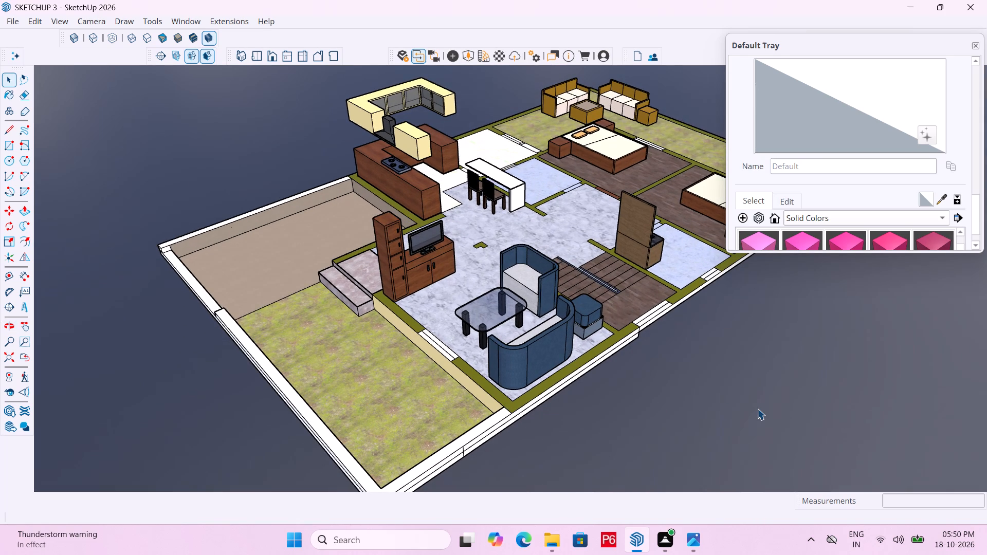
{"action": "left_click", "coordinate": [757, 409]}
{"action": "double_click", "coordinate": [761, 405]}
{"action": "key", "text": "ctrl+s"}
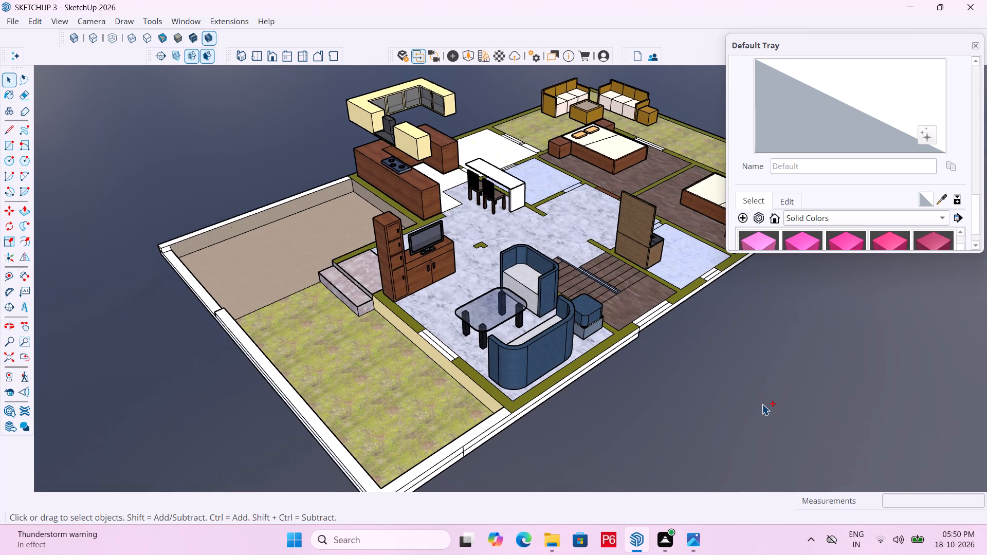
{"action": "key", "text": "ctrl+s"}
{"action": "key", "text": "ctrl+s"}
{"action": "key", "text": "ctrl+s"}
{"action": "key", "text": "ctrl+s"}
{"action": "key", "text": "ctrl+s"}
Review the furnished house from the bedroom, staircase, front garden and living area sides.
{"action": "middle_click_drag", "start_coordinate": [577, 290], "coordinate": [353, 330]}
{"action": "middle_click_drag", "start_coordinate": [722, 343], "coordinate": [404, 244]}
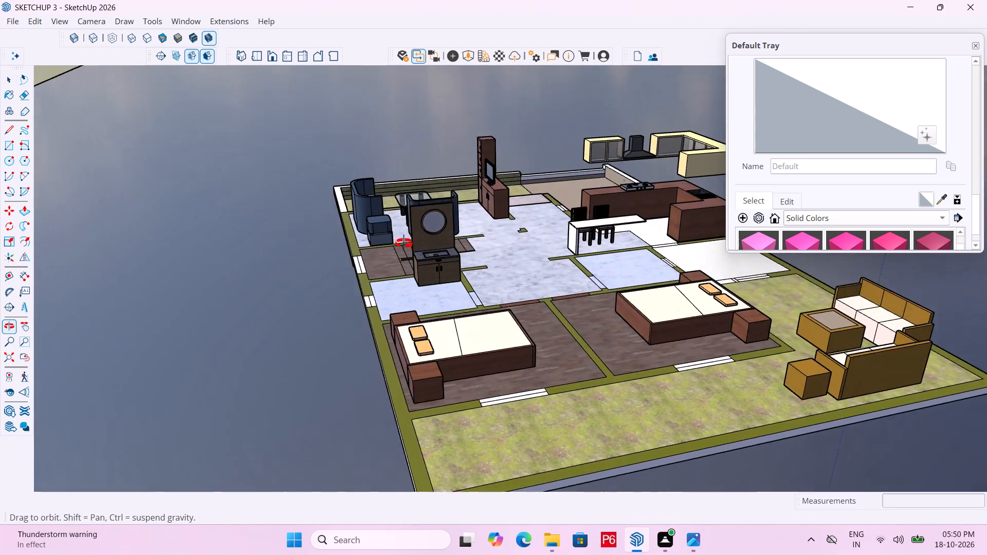
{"action": "middle_click_drag", "start_coordinate": [404, 244], "coordinate": [466, 263]}
{"action": "scroll", "coordinate": [540, 363], "scroll_direction": "up", "scroll_amount": 4}
{"action": "left_click", "coordinate": [540, 363]}
{"action": "middle_click_drag", "start_coordinate": [369, 358], "coordinate": [796, 381]}
{"action": "key", "text": "l"}
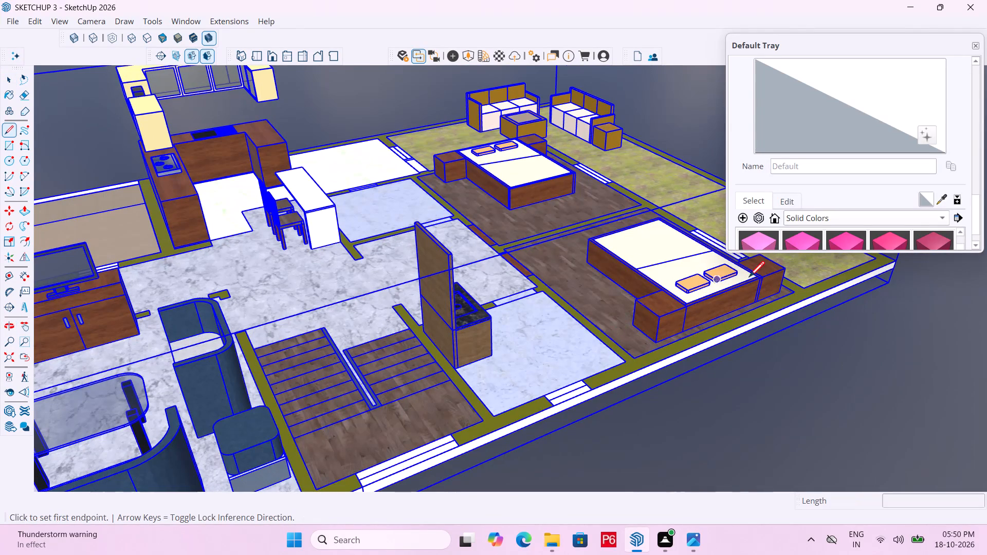
{"action": "scroll", "coordinate": [749, 279], "scroll_direction": "down", "scroll_amount": 6}
{"action": "scroll", "coordinate": [583, 255], "scroll_direction": "down", "scroll_amount": 5}
{"action": "middle_click_drag", "start_coordinate": [465, 328], "coordinate": [473, 398]}
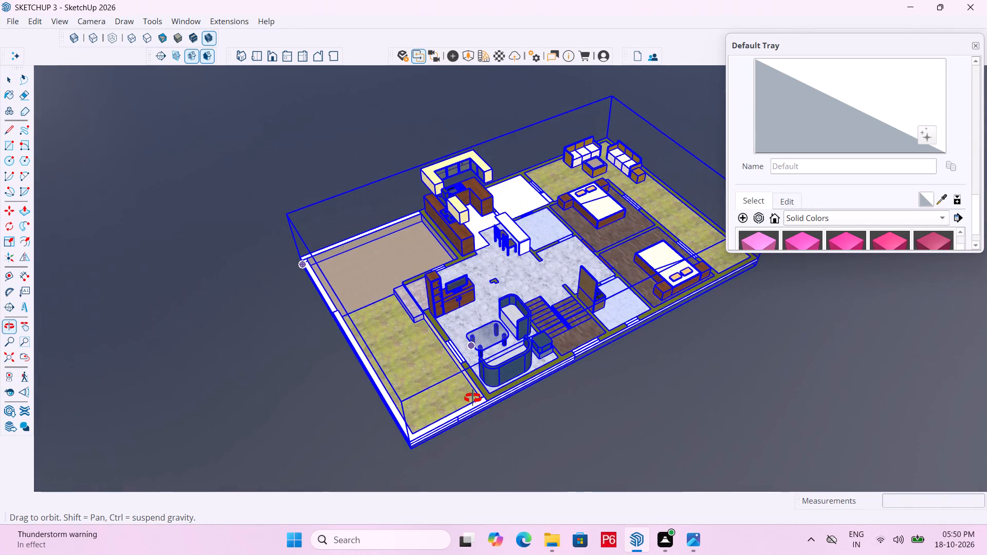
{"action": "middle_click_drag", "start_coordinate": [473, 398], "coordinate": [611, 364]}
{"action": "scroll", "coordinate": [381, 402], "scroll_direction": "up", "scroll_amount": 4}
{"action": "middle_click_drag", "start_coordinate": [381, 392], "coordinate": [524, 332]}
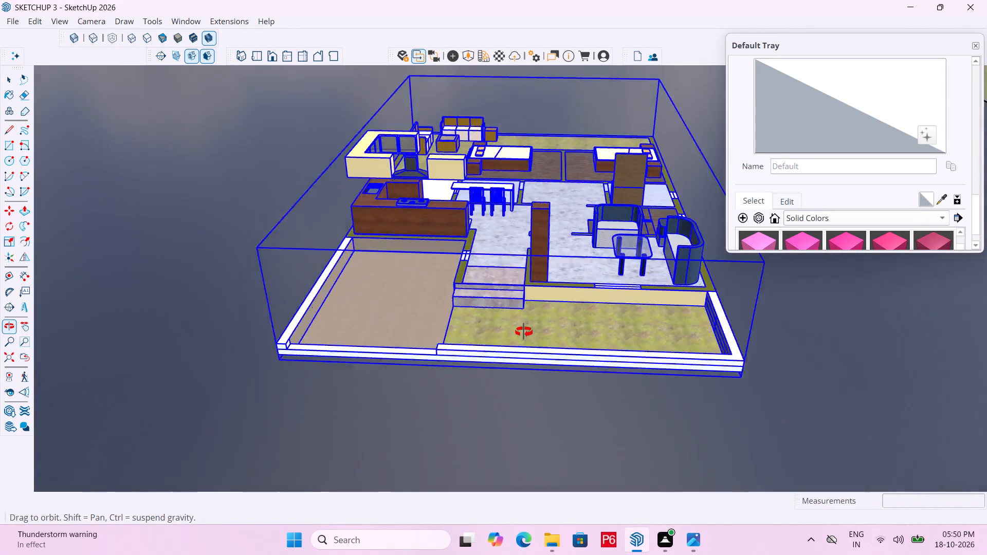
{"action": "middle_click_drag", "start_coordinate": [524, 332], "coordinate": [588, 301]}
{"action": "key", "text": "Escape"}
{"action": "key", "text": "space"}
{"action": "double_click", "coordinate": [540, 368]}
{"action": "middle_click_drag", "start_coordinate": [580, 273], "coordinate": [388, 365]}
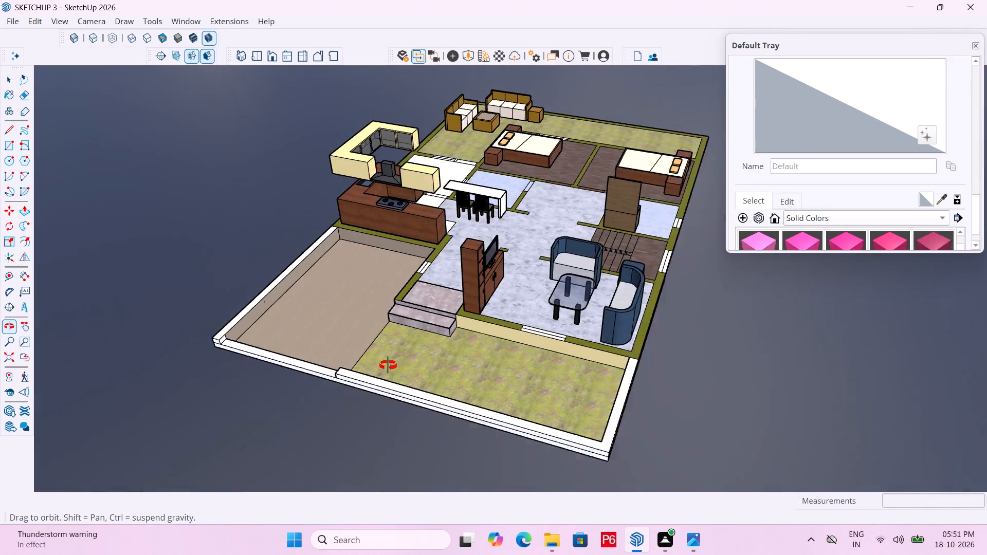
{"action": "middle_click_drag", "start_coordinate": [388, 365], "coordinate": [371, 373]}
{"action": "scroll", "coordinate": [652, 349], "scroll_direction": "up", "scroll_amount": 5}
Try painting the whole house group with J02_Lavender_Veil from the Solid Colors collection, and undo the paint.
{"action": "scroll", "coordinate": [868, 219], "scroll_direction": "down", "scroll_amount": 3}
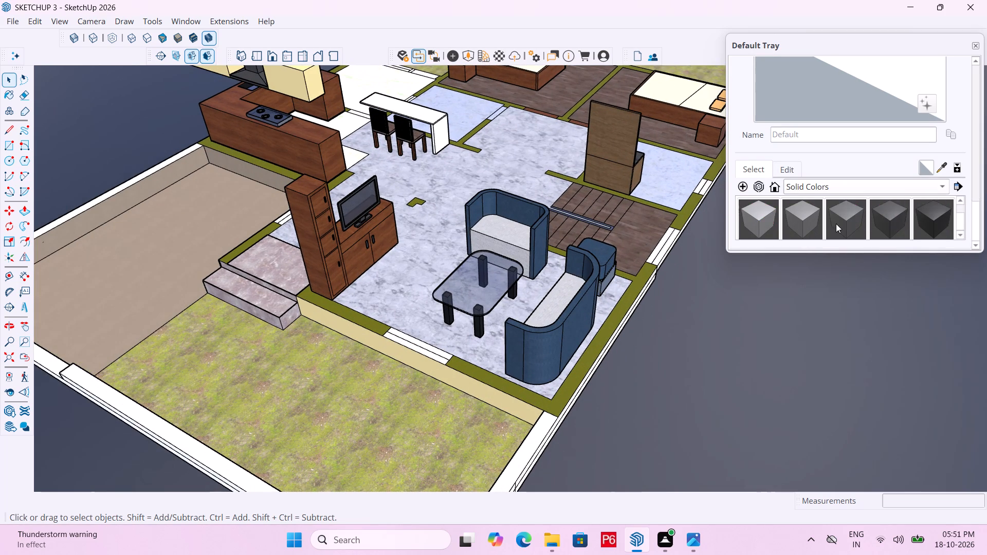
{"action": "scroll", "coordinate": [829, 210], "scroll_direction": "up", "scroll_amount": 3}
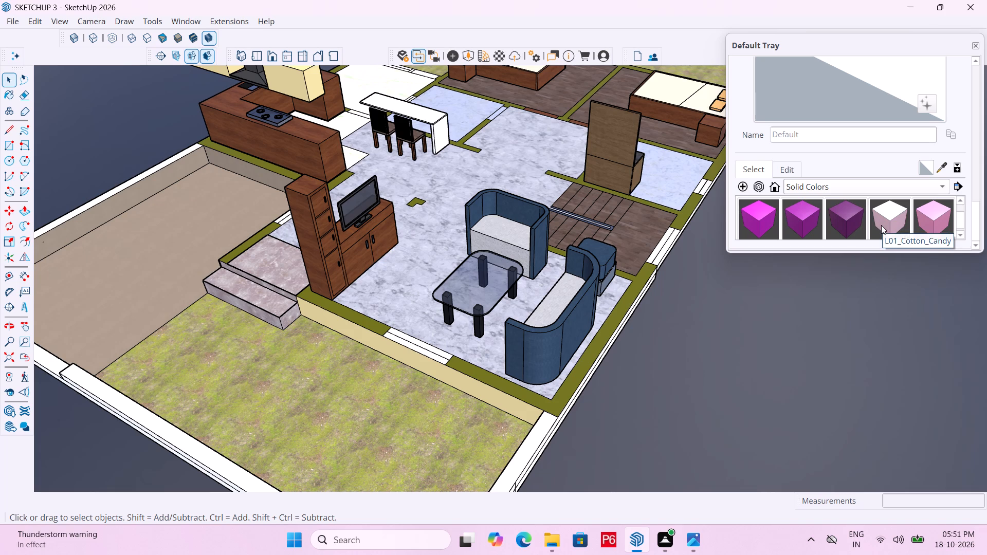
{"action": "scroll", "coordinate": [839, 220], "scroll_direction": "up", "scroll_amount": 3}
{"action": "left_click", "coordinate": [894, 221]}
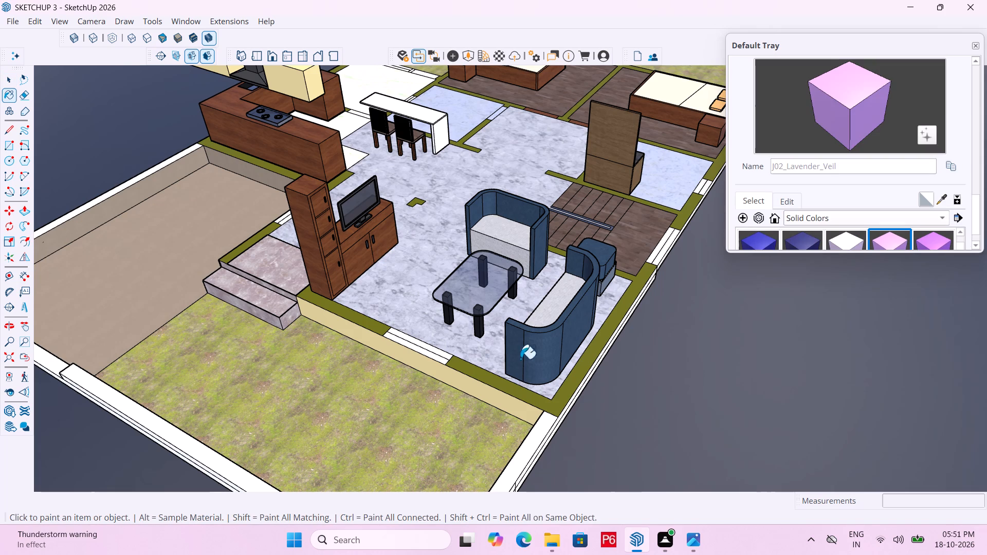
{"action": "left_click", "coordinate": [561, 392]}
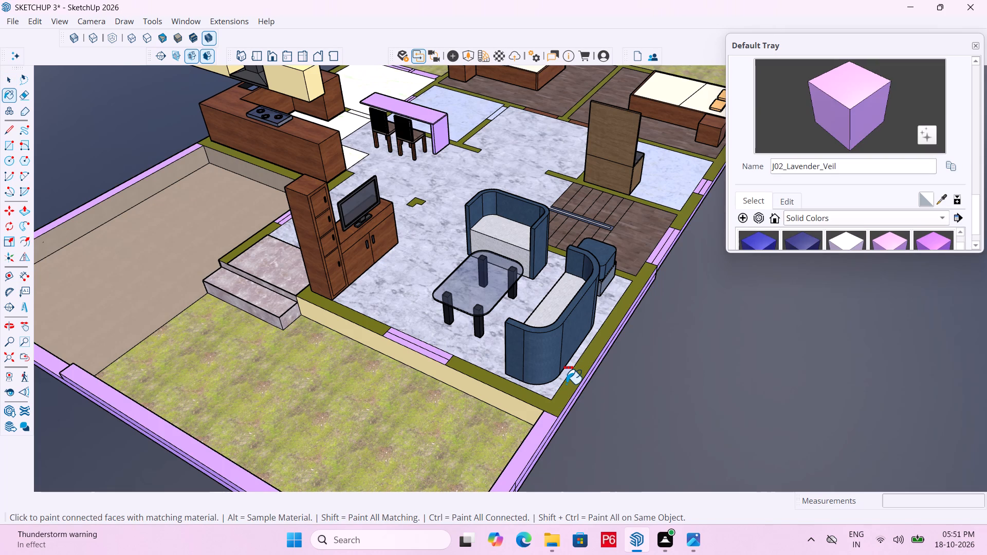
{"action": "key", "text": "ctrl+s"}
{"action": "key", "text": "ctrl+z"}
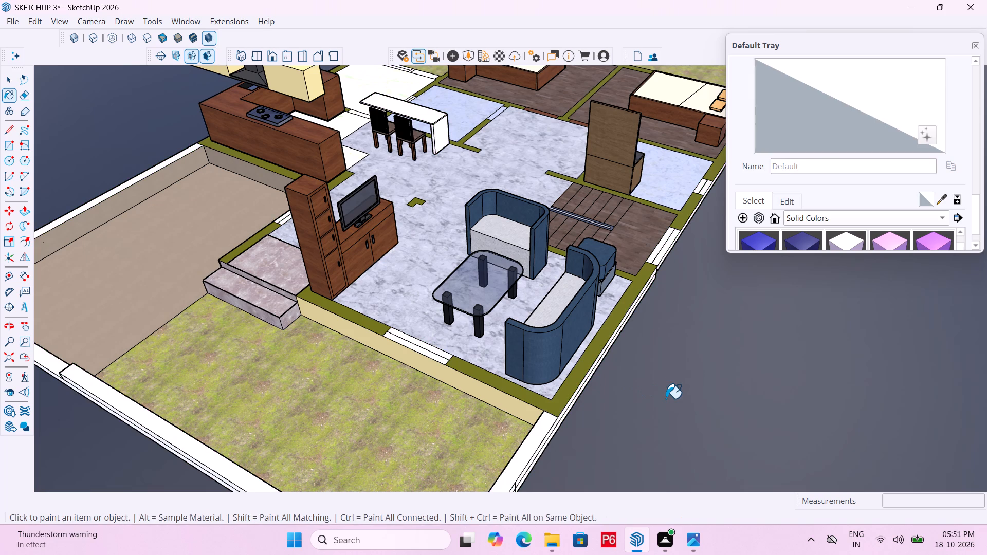
Open the nested house group for editing and paint the wall top around the living room's outer corner with J02_Lavender_Veil.
{"action": "key", "text": "space"}
{"action": "left_click", "coordinate": [668, 397]}
{"action": "double_click", "coordinate": [581, 367]}
{"action": "left_click", "coordinate": [581, 369]}
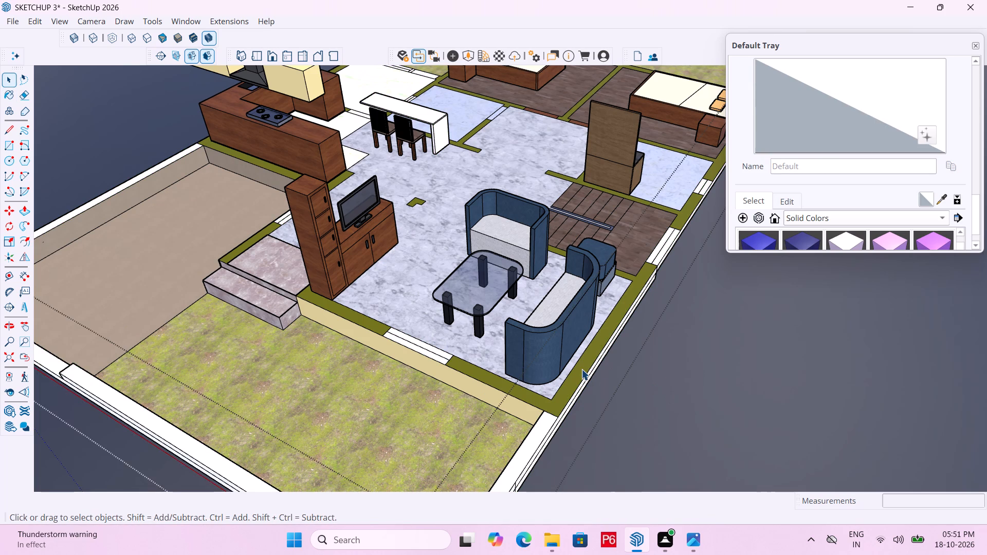
{"action": "left_click", "coordinate": [581, 369]}
{"action": "left_click", "coordinate": [581, 369]}
{"action": "left_click", "coordinate": [581, 369]}
{"action": "triple_click", "coordinate": [581, 369]}
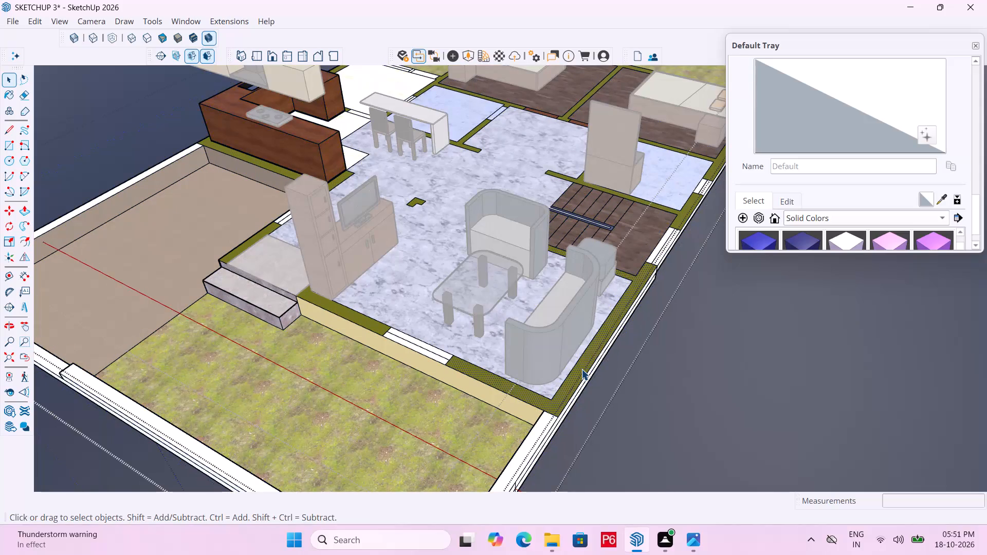
{"action": "double_click", "coordinate": [568, 386]}
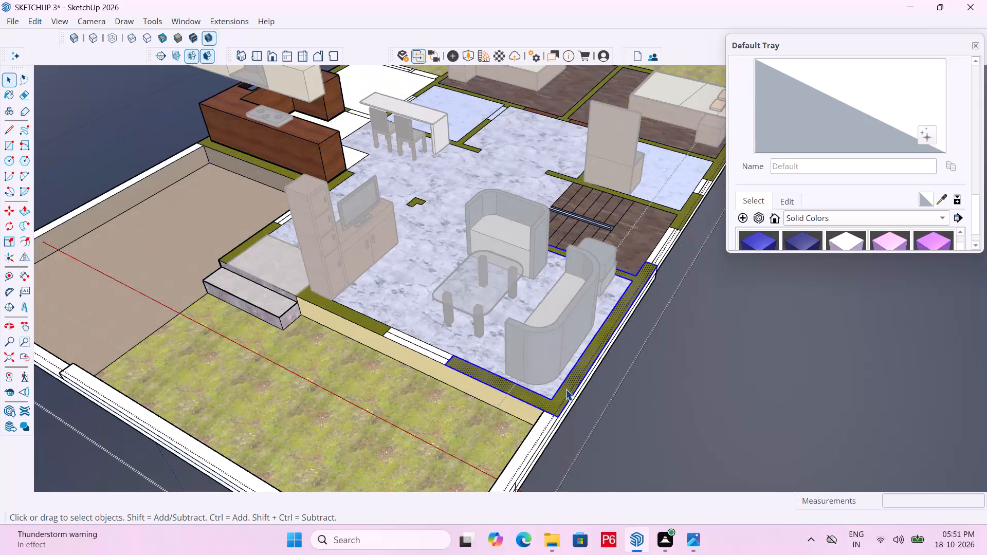
{"action": "left_click", "coordinate": [565, 389]}
{"action": "left_click", "coordinate": [554, 403]}
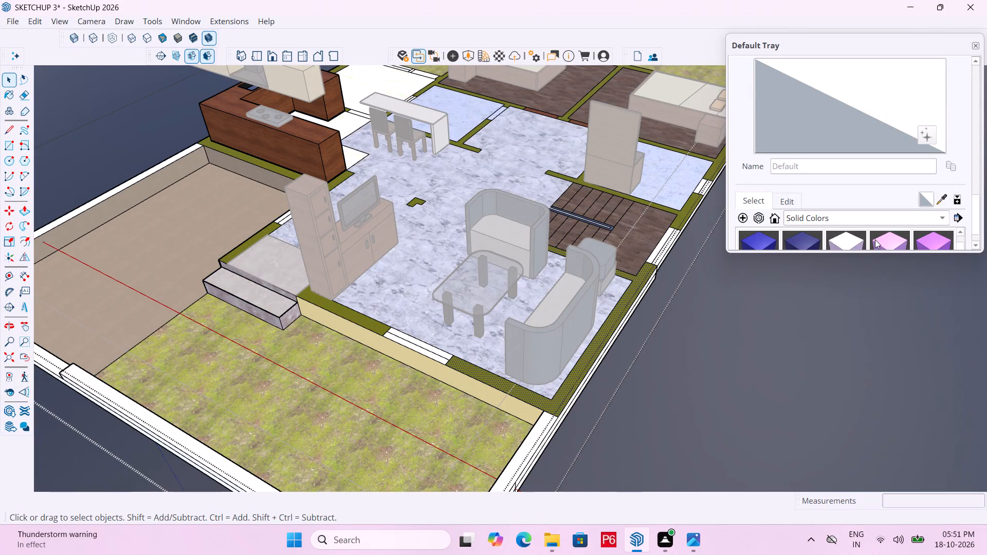
{"action": "left_click", "coordinate": [875, 239]}
{"action": "left_click", "coordinate": [563, 393]}
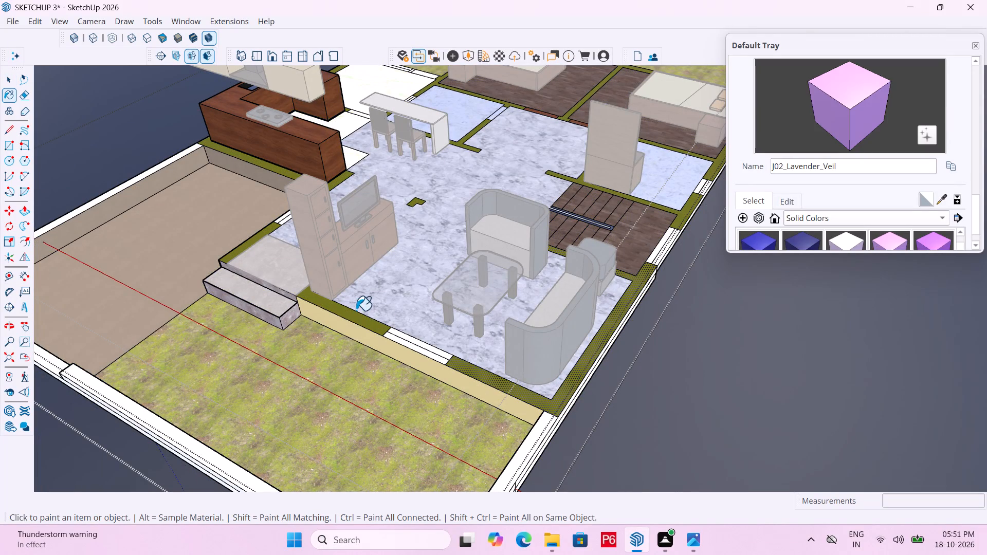
Paint the wall tops beside the TV unit, entrance steps and kitchen counter, plus the small L-shaped pier, with J02_Lavender_Veil.
{"action": "left_click", "coordinate": [354, 320]}
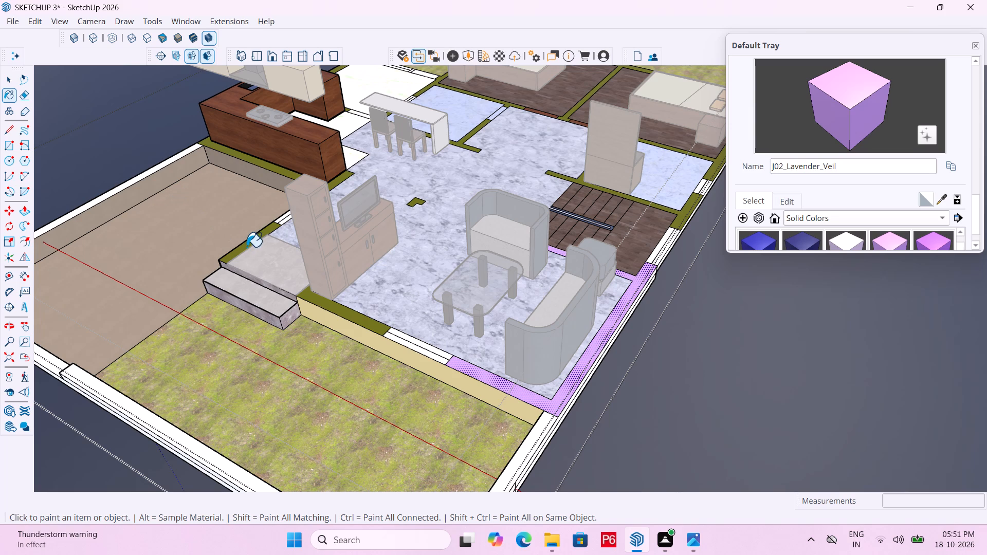
{"action": "left_click", "coordinate": [246, 245]}
{"action": "scroll", "coordinate": [335, 145], "scroll_direction": "up", "scroll_amount": 6}
{"action": "left_click", "coordinate": [351, 198]}
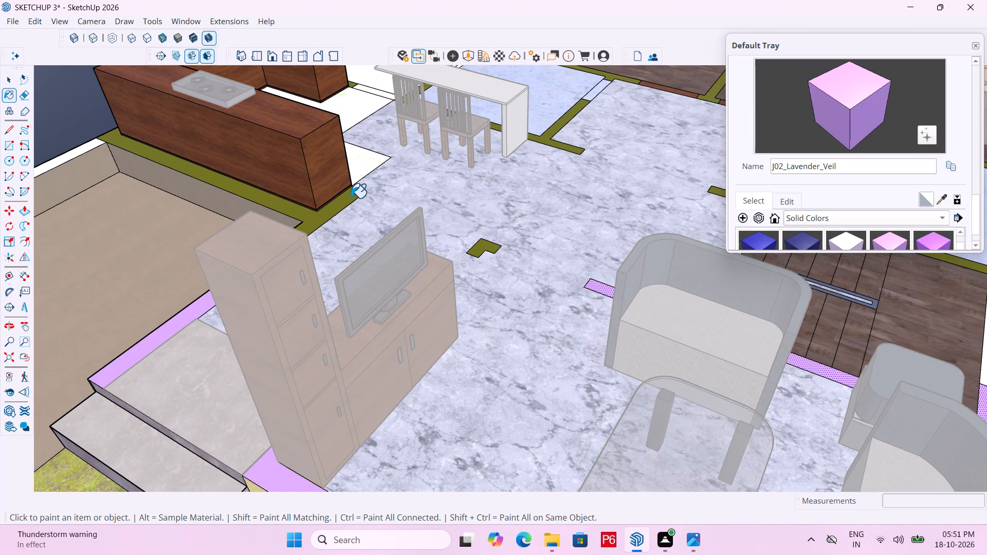
{"action": "left_click", "coordinate": [495, 247]}
Paint the remaining wall tops around the staircase, bathrooms, bedrooms, dining area and kitchen's outer side with J02_Lavender_Veil.
{"action": "scroll", "coordinate": [142, 334], "scroll_direction": "down", "scroll_amount": 7}
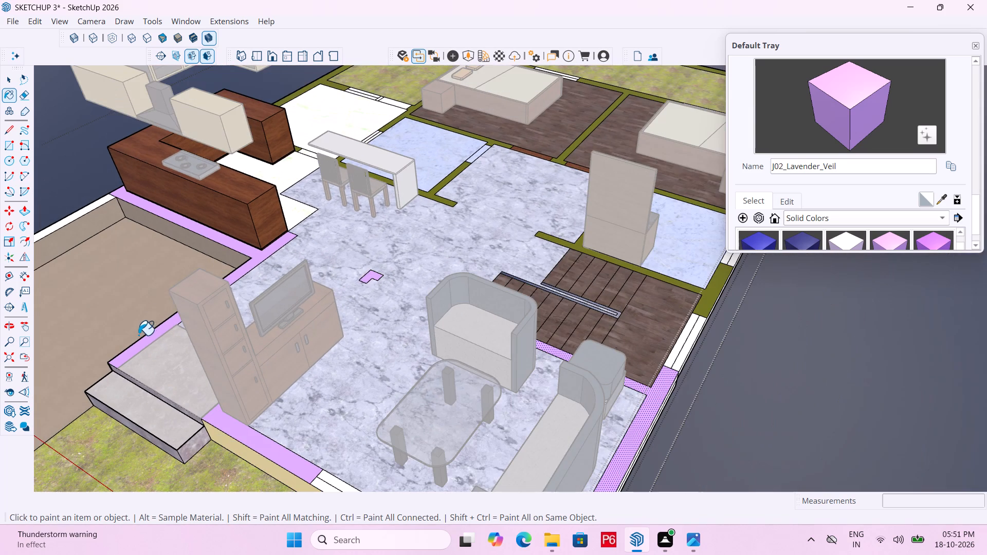
{"action": "left_click", "coordinate": [710, 287]}
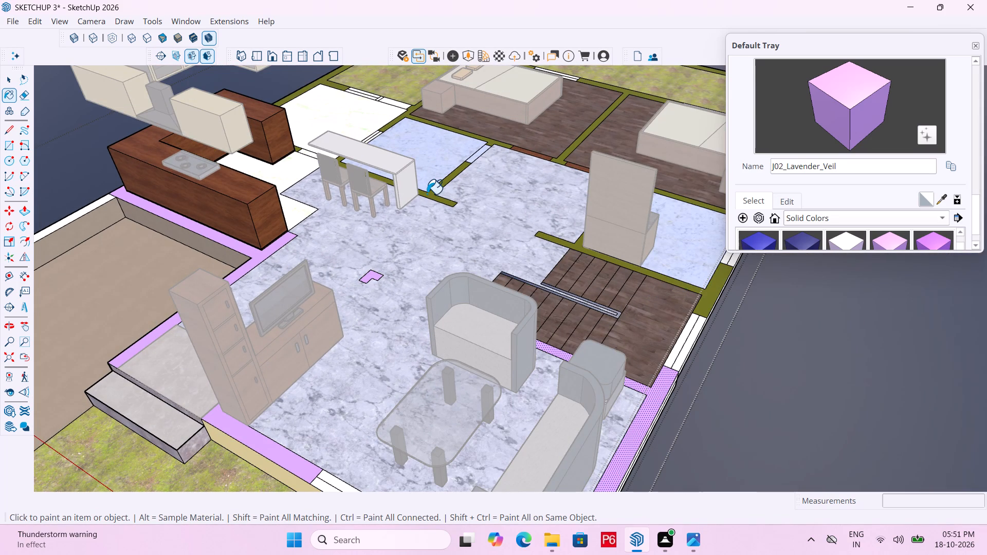
{"action": "left_click", "coordinate": [430, 192]}
{"action": "scroll", "coordinate": [500, 147], "scroll_direction": "up", "scroll_amount": 5}
{"action": "double_click", "coordinate": [493, 144]}
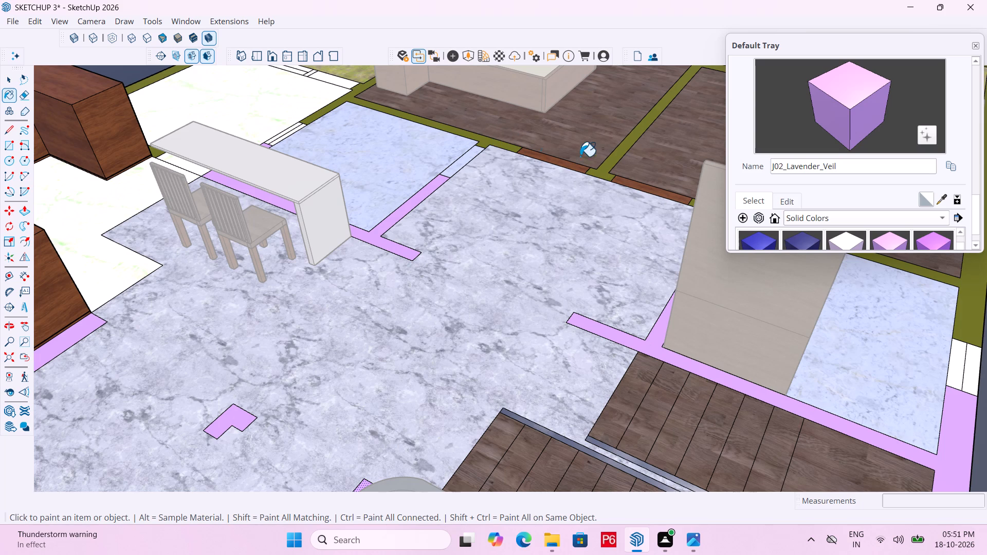
{"action": "left_click", "coordinate": [604, 169]}
{"action": "scroll", "coordinate": [621, 209], "scroll_direction": "down", "scroll_amount": 5}
{"action": "middle_click_drag", "start_coordinate": [265, 176], "coordinate": [189, 329]}
{"action": "scroll", "coordinate": [375, 122], "scroll_direction": "up", "scroll_amount": 5}
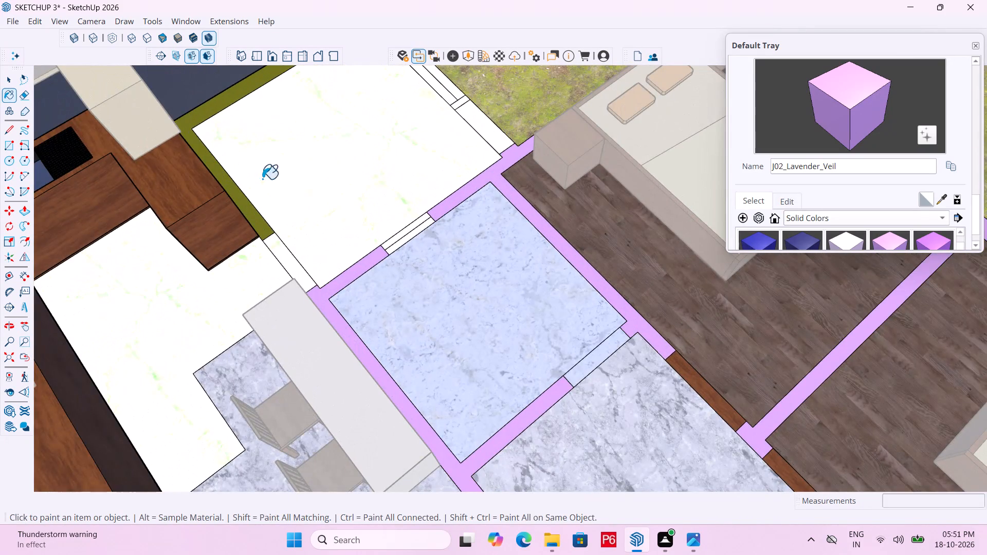
{"action": "scroll", "coordinate": [389, 325], "scroll_direction": "down", "scroll_amount": 4}
{"action": "left_click", "coordinate": [277, 113]}
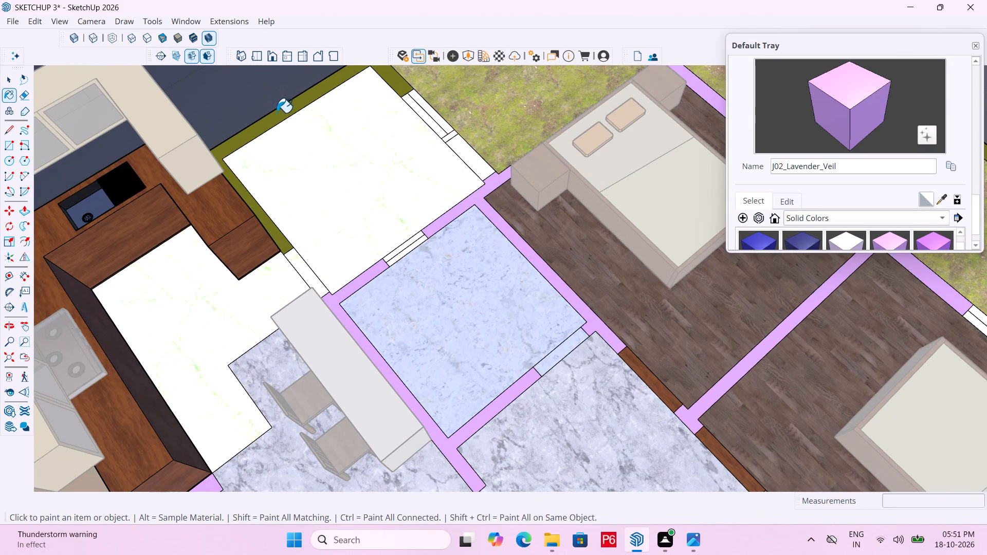
Close the house group and save the model with its recoloured wall tops.
{"action": "scroll", "coordinate": [208, 110], "scroll_direction": "down", "scroll_amount": 13}
{"action": "scroll", "coordinate": [460, 200], "scroll_direction": "down", "scroll_amount": 5}
{"action": "middle_click_drag", "start_coordinate": [462, 237], "coordinate": [416, 150]}
{"action": "key", "text": "space"}
{"action": "left_click", "coordinate": [708, 397]}
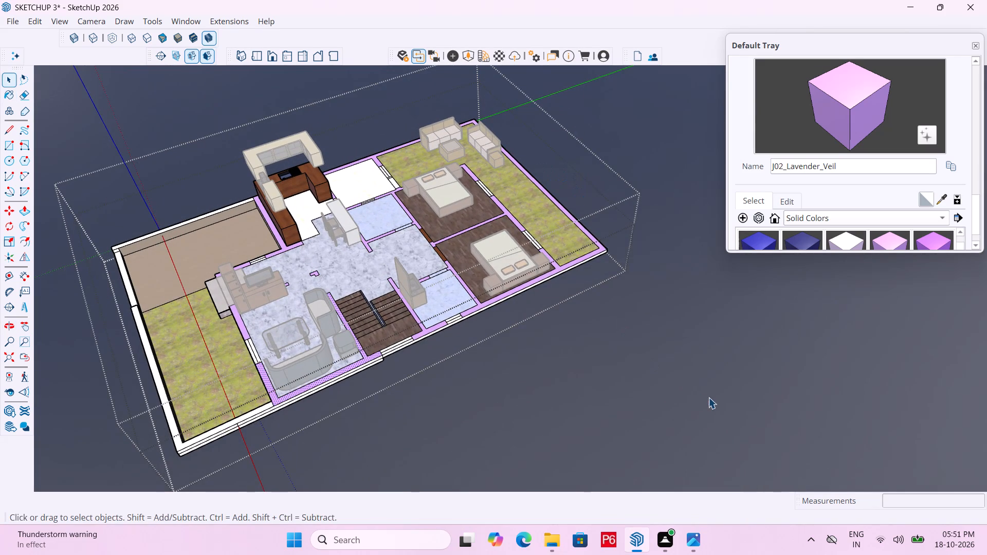
{"action": "left_click", "coordinate": [709, 387]}
{"action": "key", "text": "ctrl+s"}
{"action": "key", "text": "ctrl+s"}
{"action": "key", "text": "ctrl+s"}
{"action": "key", "text": "ctrl+s"}
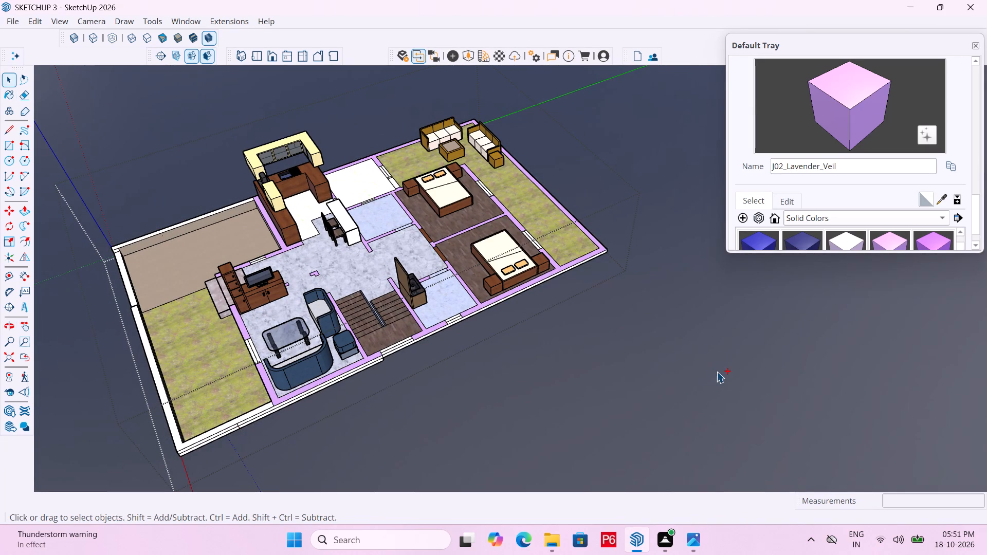
{"action": "key", "text": "ctrl+s"}
{"action": "key", "text": "ctrl+s"}
{"action": "key", "text": "ctrl+s"}
{"action": "key", "text": "ctrl+s"}
Reopen the house group and Push/Pull the wall top around the living room's outer corner up by 10'.
{"action": "scroll", "coordinate": [675, 353], "scroll_direction": "down", "scroll_amount": 4}
{"action": "scroll", "coordinate": [308, 270], "scroll_direction": "up", "scroll_amount": 5}
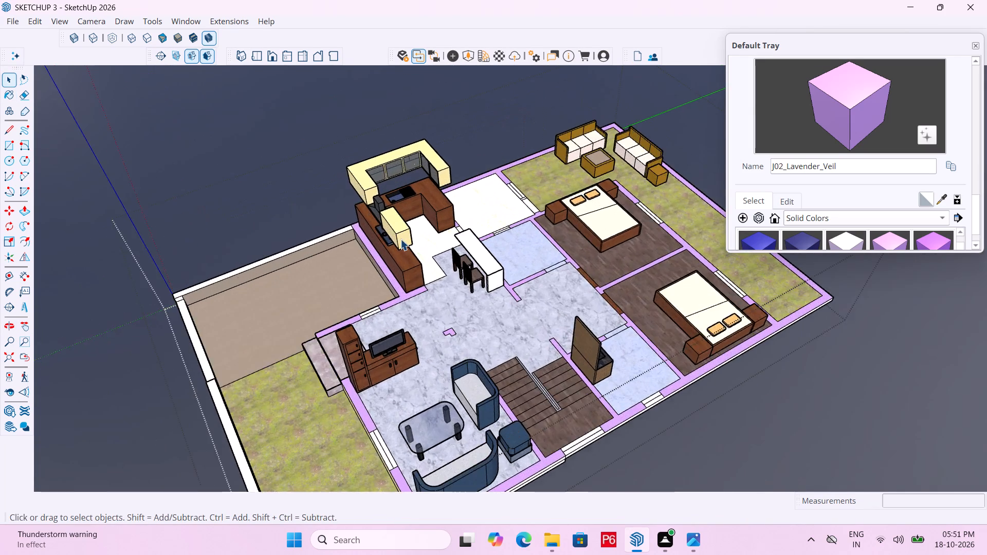
{"action": "scroll", "coordinate": [400, 239], "scroll_direction": "up", "scroll_amount": 5}
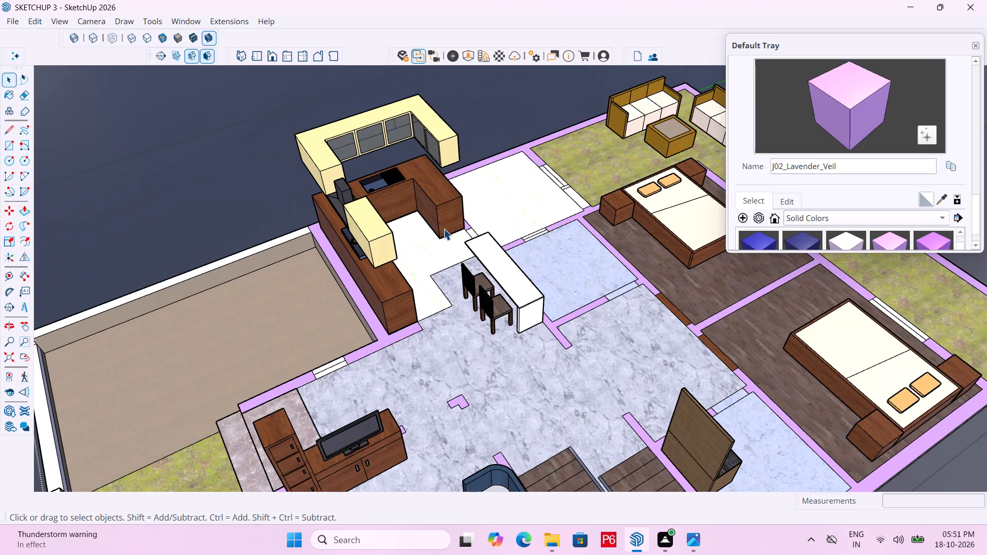
{"action": "scroll", "coordinate": [282, 244], "scroll_direction": "down", "scroll_amount": 5}
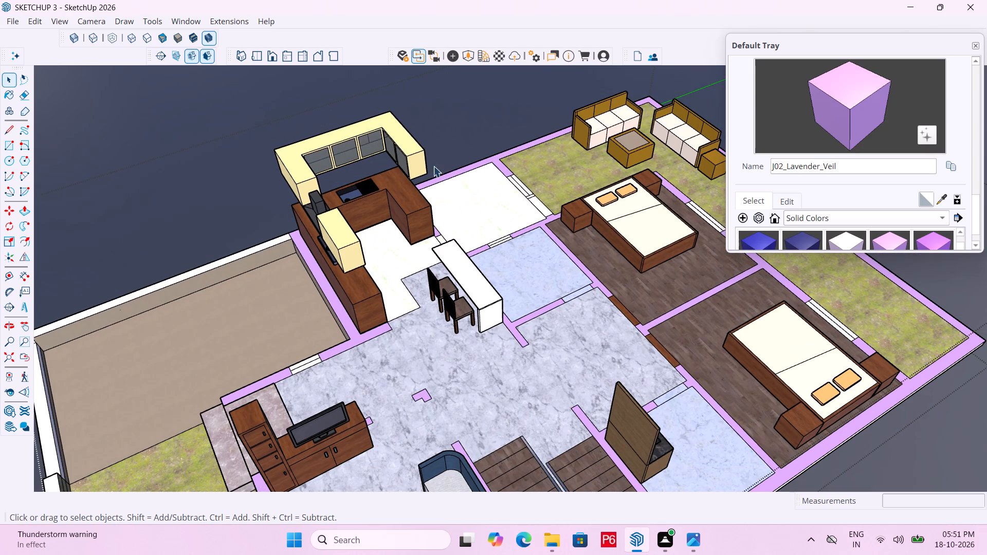
{"action": "scroll", "coordinate": [374, 125], "scroll_direction": "down", "scroll_amount": 6}
{"action": "middle_click_drag", "start_coordinate": [405, 221], "coordinate": [333, 237]}
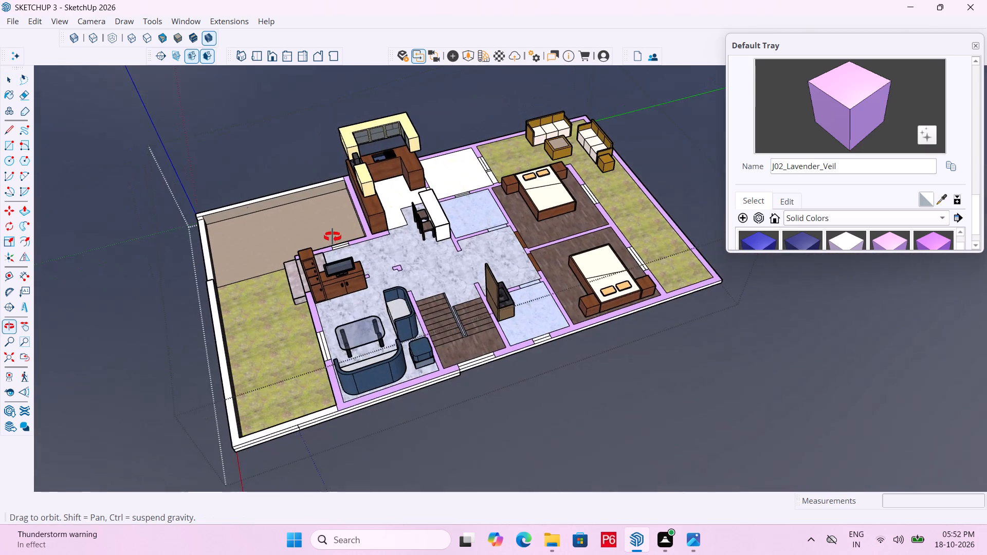
{"action": "middle_click_drag", "start_coordinate": [333, 237], "coordinate": [336, 235]}
{"action": "scroll", "coordinate": [339, 415], "scroll_direction": "up", "scroll_amount": 6}
{"action": "double_click", "coordinate": [341, 400]}
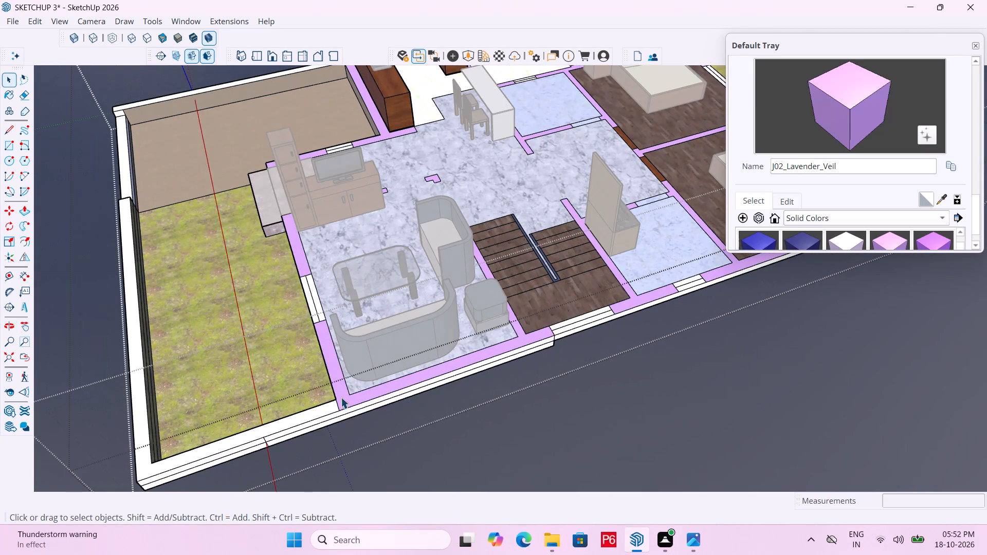
{"action": "left_click", "coordinate": [341, 397]}
{"action": "key", "text": "p"}
{"action": "left_click", "coordinate": [339, 386]}
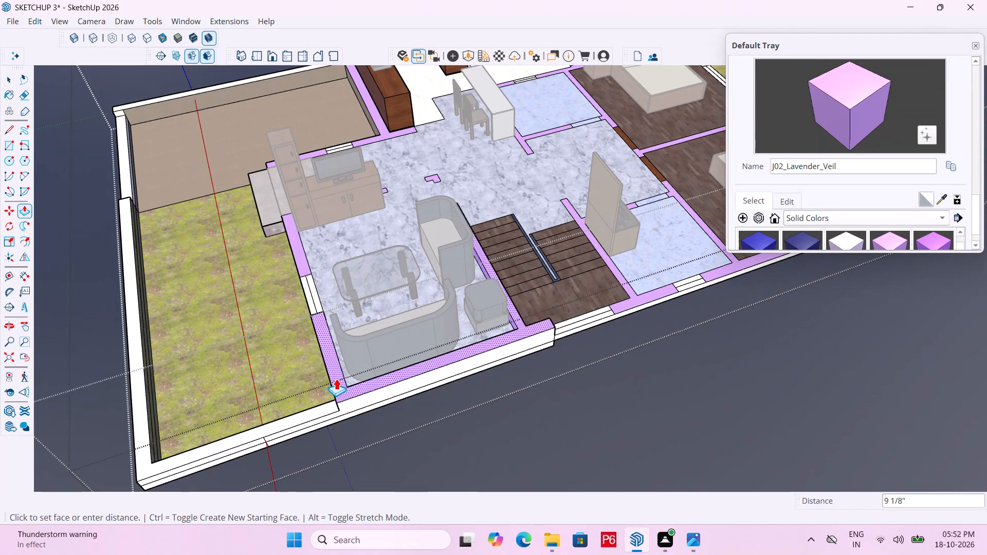
{"action": "type", "text": "10'"}
{"action": "key", "text": "Return"}
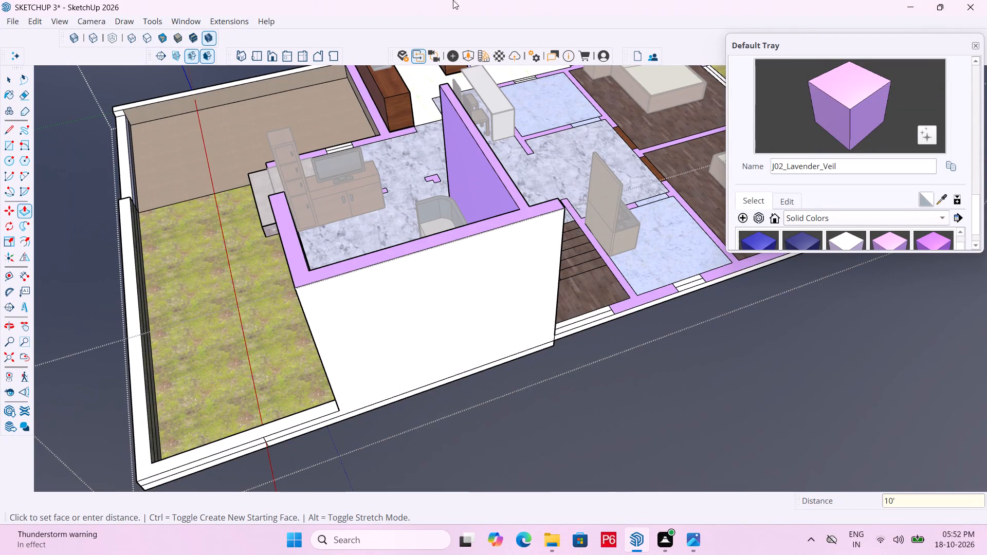
Raise the wall beside the staircase by 10' and the outer wall around the bedrooms and rear garden level with it.
{"action": "scroll", "coordinate": [255, 295], "scroll_direction": "down", "scroll_amount": 5}
{"action": "scroll", "coordinate": [521, 252], "scroll_direction": "up", "scroll_amount": 6}
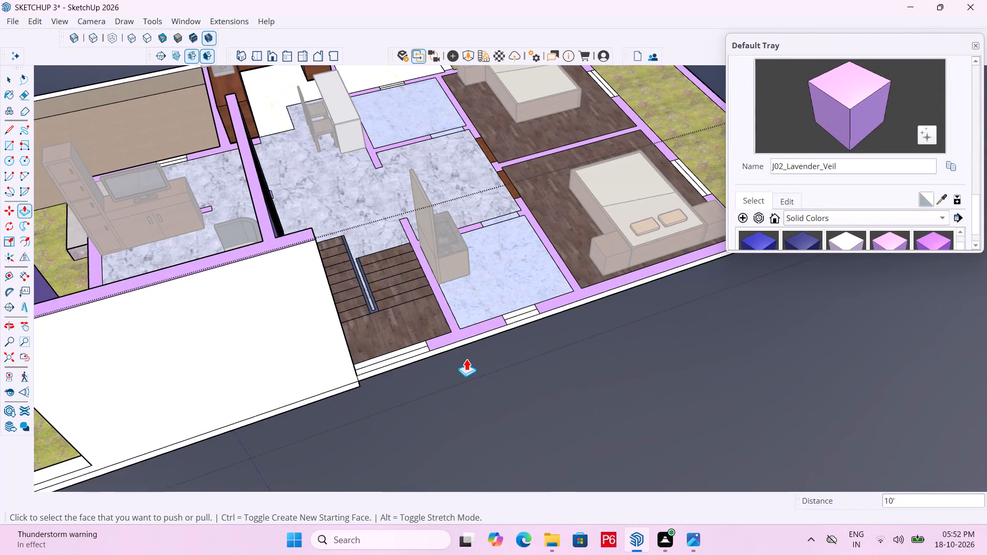
{"action": "double_click", "coordinate": [459, 336]}
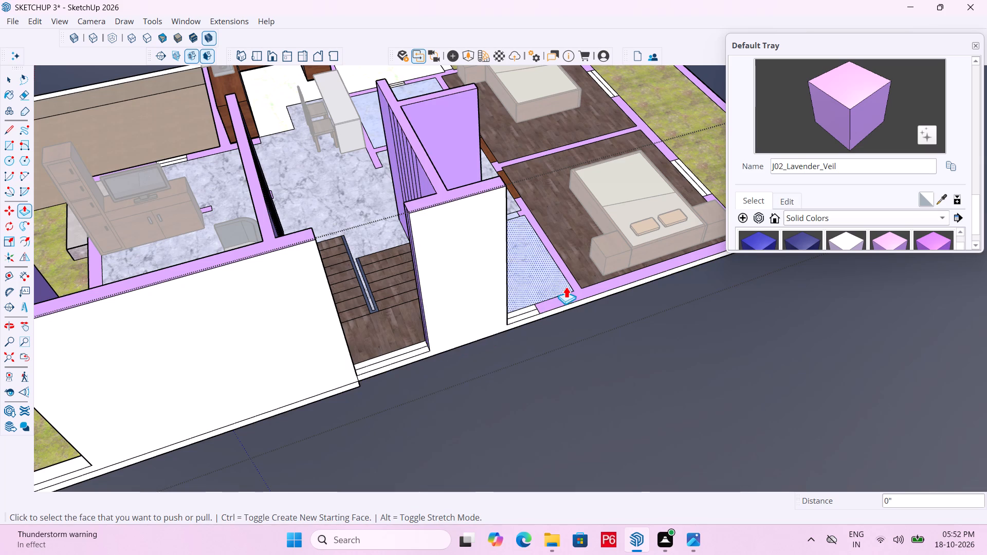
{"action": "double_click", "coordinate": [568, 294]}
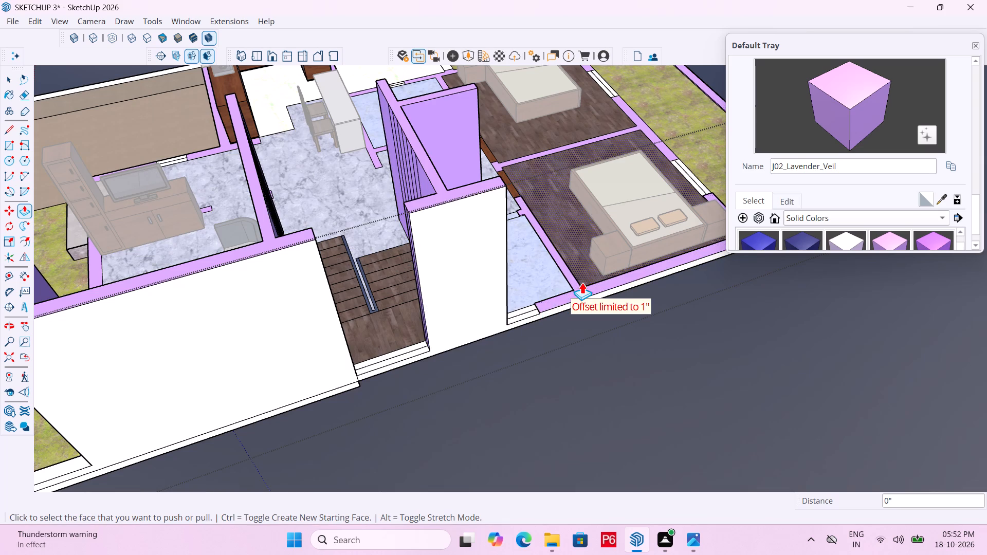
{"action": "left_click", "coordinate": [564, 298]}
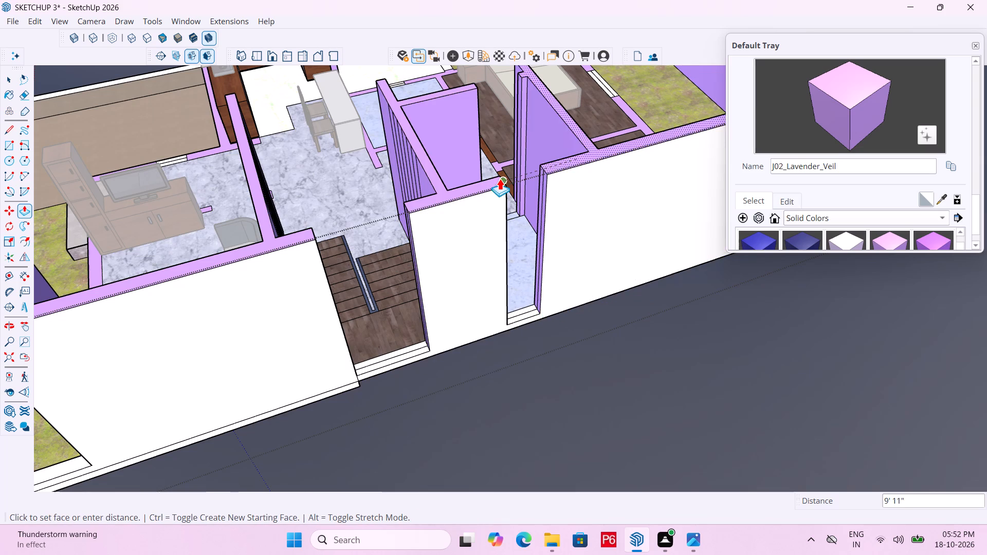
{"action": "left_click", "coordinate": [451, 189]}
Erase the vertical edge lines on the raised wall beside the staircase.
{"action": "middle_click_drag", "start_coordinate": [354, 256], "coordinate": [414, 256]}
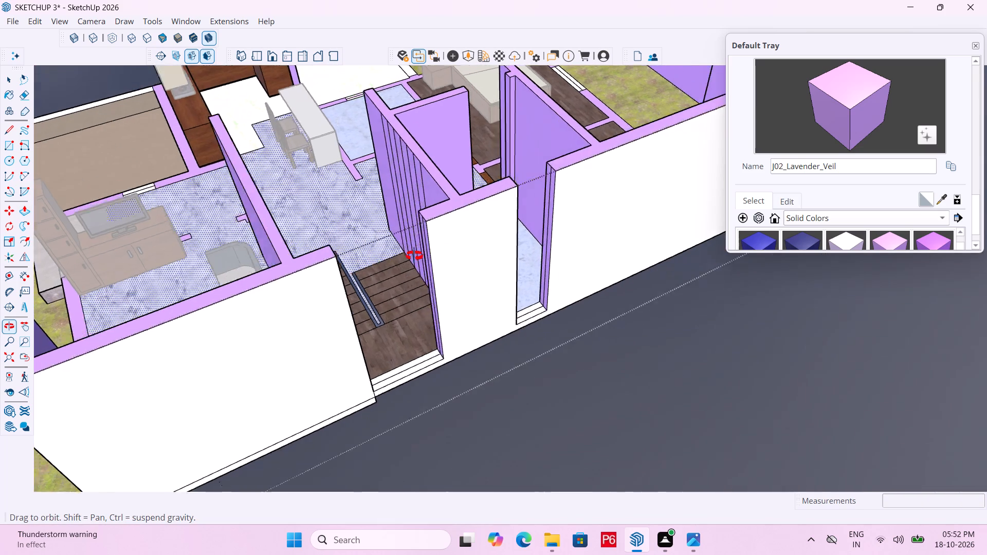
{"action": "middle_click_drag", "start_coordinate": [414, 256], "coordinate": [552, 238]}
{"action": "scroll", "coordinate": [495, 251], "scroll_direction": "up", "scroll_amount": 1}
{"action": "key", "text": "e"}
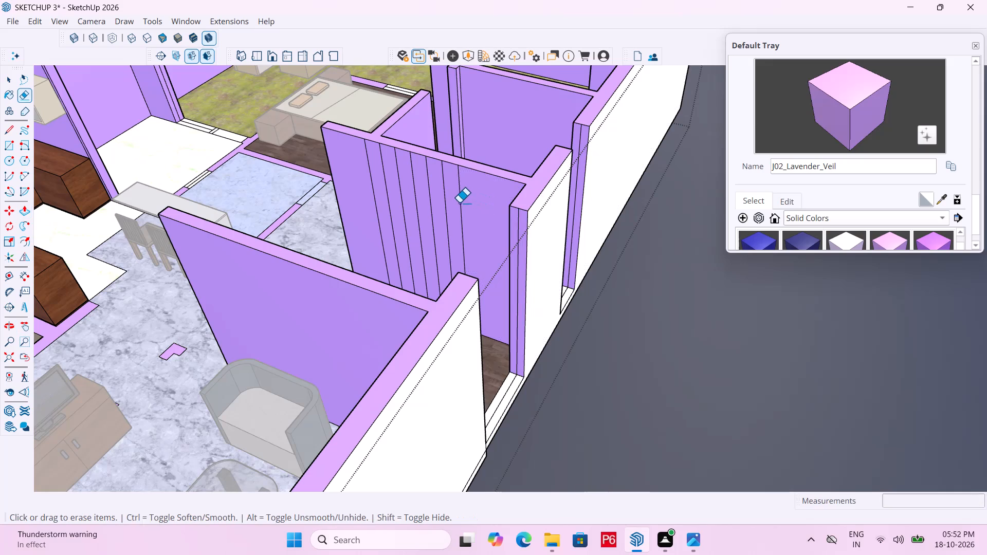
{"action": "left_click_drag", "start_coordinate": [463, 202], "coordinate": [351, 171]}
Push/Pull the dividing wall between the two bedrooms up by 10', level with the raised outer walls.
{"action": "scroll", "coordinate": [285, 277], "scroll_direction": "down", "scroll_amount": 7}
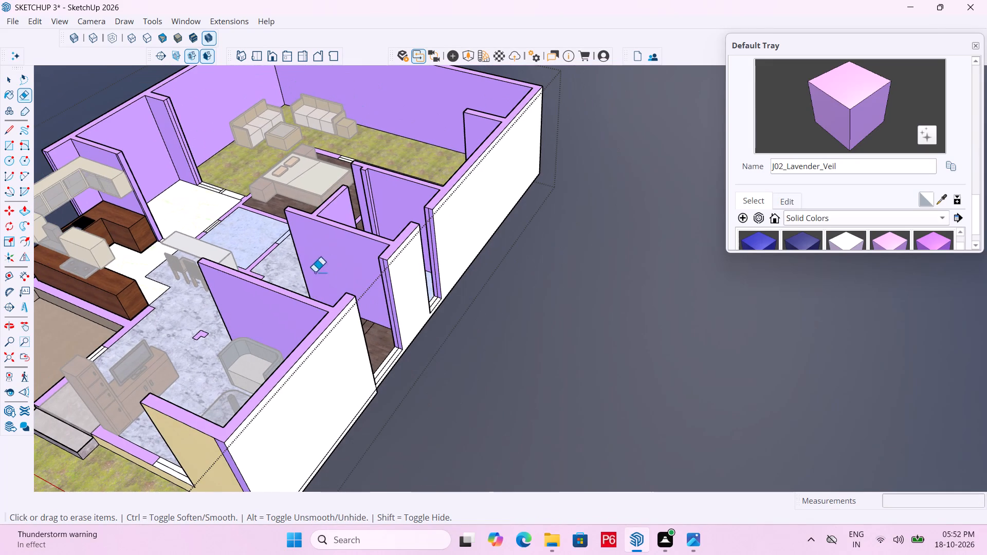
{"action": "middle_click", "coordinate": [311, 321]}
{"action": "scroll", "coordinate": [388, 267], "scroll_direction": "down", "scroll_amount": 4}
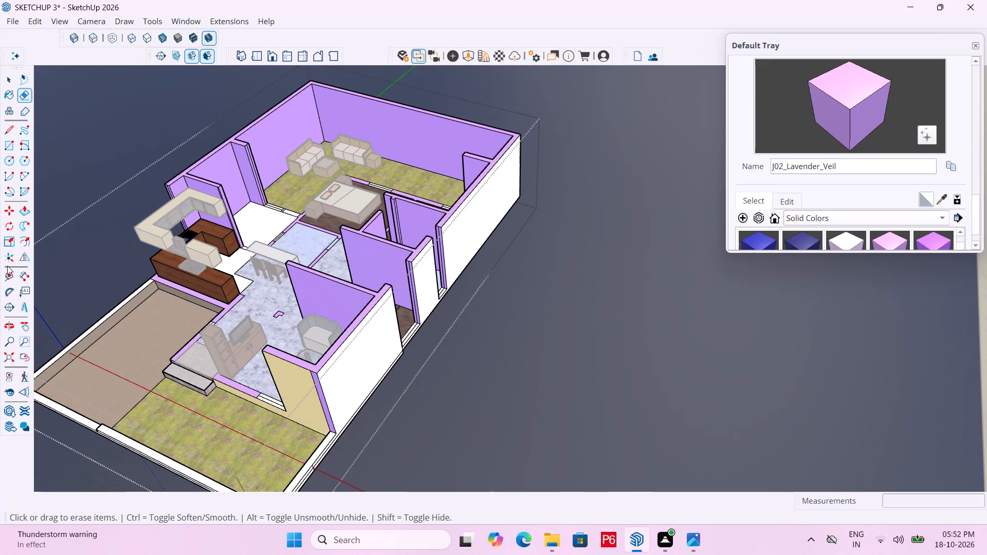
{"action": "middle_click_drag", "start_coordinate": [0, 266], "coordinate": [233, 268]}
{"action": "middle_click_drag", "start_coordinate": [232, 269], "coordinate": [465, 203]}
{"action": "scroll", "coordinate": [534, 152], "scroll_direction": "down", "scroll_amount": 5}
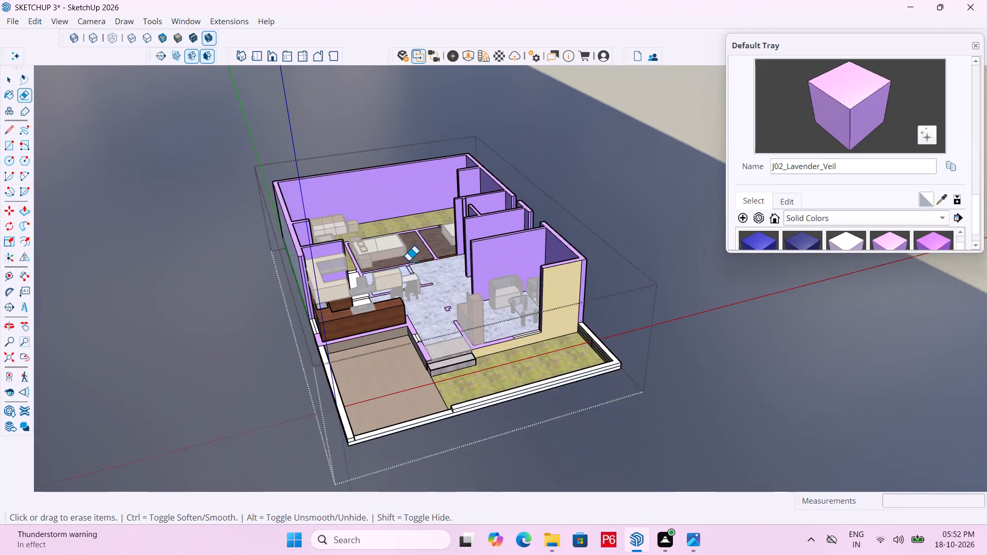
{"action": "middle_click_drag", "start_coordinate": [408, 261], "coordinate": [340, 476]}
{"action": "scroll", "coordinate": [434, 88], "scroll_direction": "up", "scroll_amount": 6}
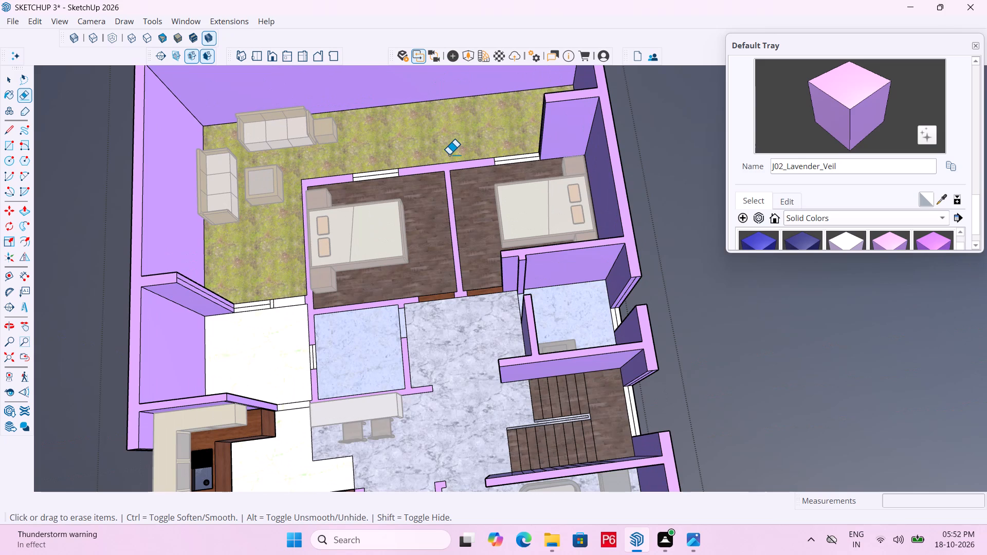
{"action": "key", "text": "p"}
{"action": "left_click", "coordinate": [446, 168]}
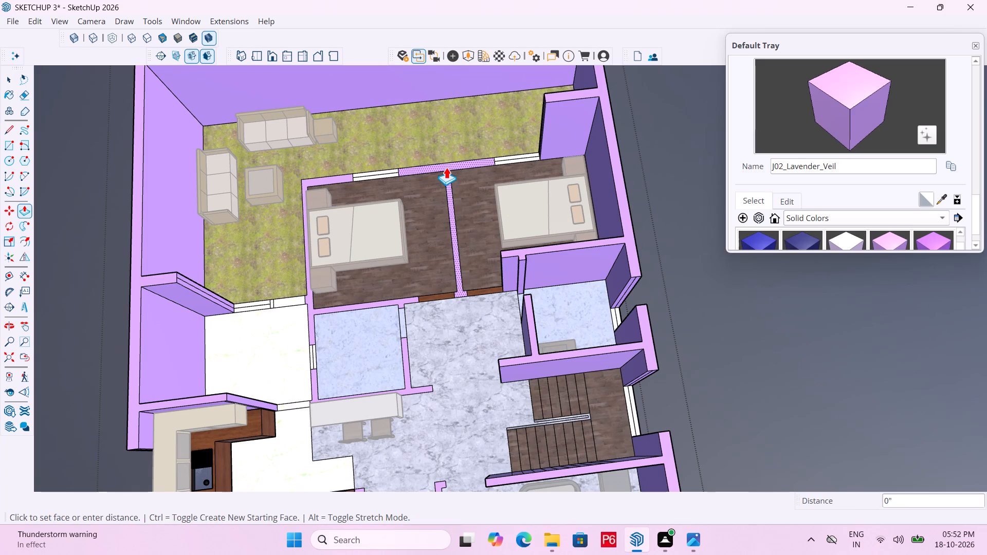
{"action": "double_click", "coordinate": [593, 91]}
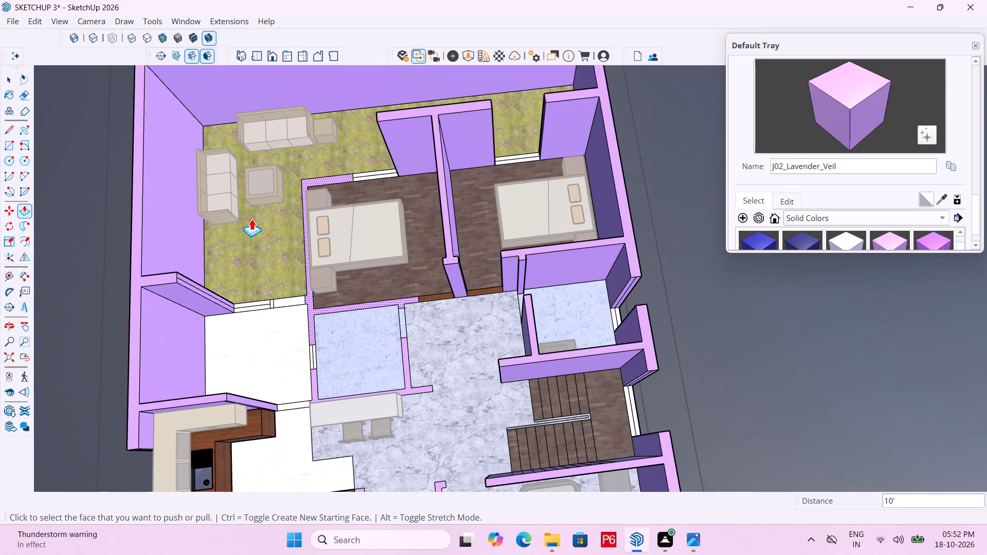
Raise the remaining bedroom and bathroom walls and the partition behind the dining table to full wall height.
{"action": "scroll", "coordinate": [316, 175], "scroll_direction": "up", "scroll_amount": 5}
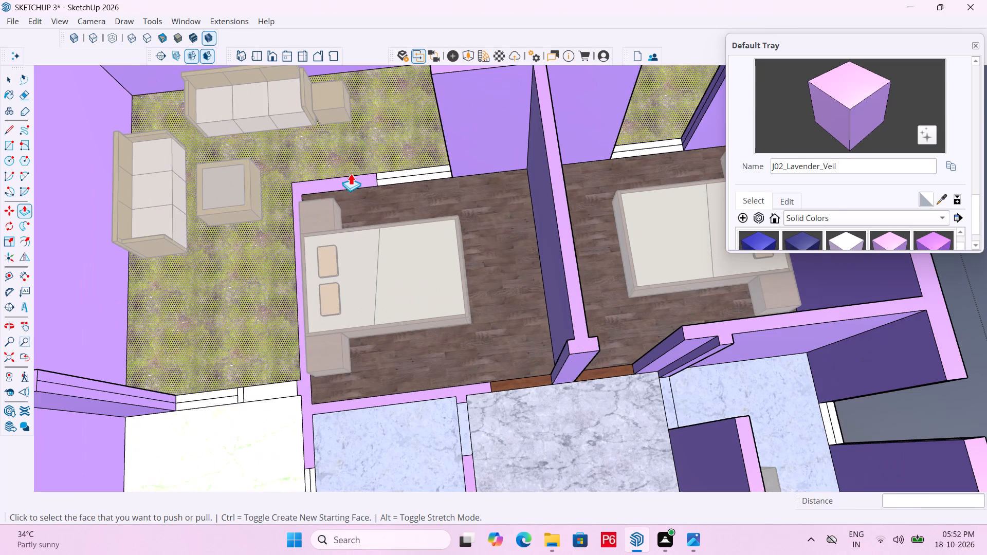
{"action": "double_click", "coordinate": [375, 184]}
{"action": "scroll", "coordinate": [325, 144], "scroll_direction": "down", "scroll_amount": 6}
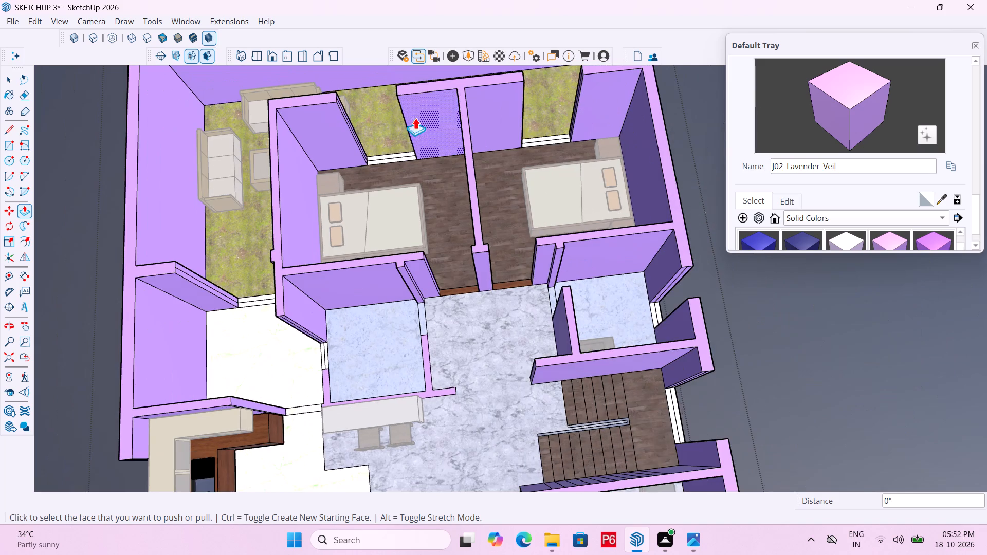
{"action": "scroll", "coordinate": [373, 377], "scroll_direction": "up", "scroll_amount": 6}
{"action": "double_click", "coordinate": [466, 404]}
Push/Pull the wall top between the kitchen counter and the paved front area up 9' 11", level with the dining partition.
{"action": "scroll", "coordinate": [518, 169], "scroll_direction": "down", "scroll_amount": 3}
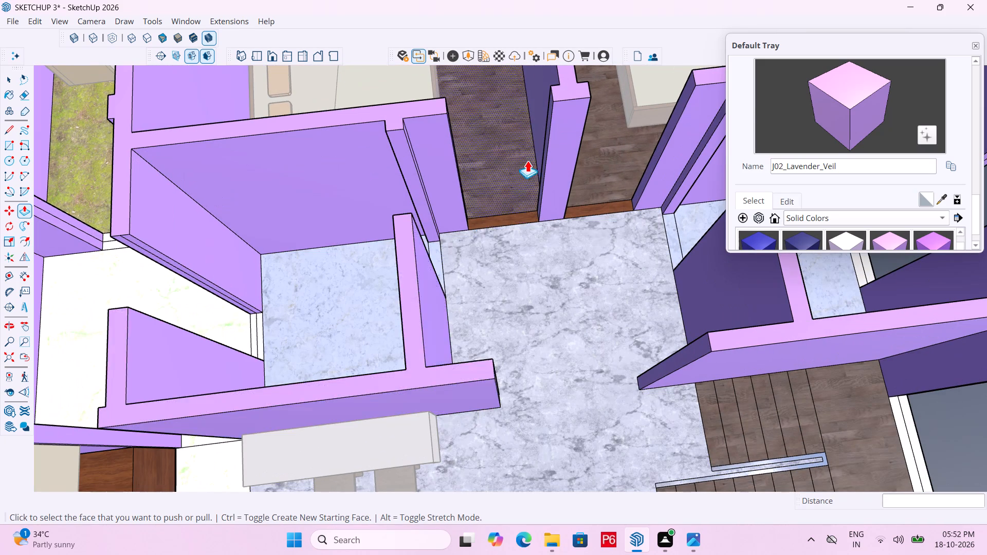
{"action": "scroll", "coordinate": [527, 160], "scroll_direction": "down", "scroll_amount": 10}
{"action": "scroll", "coordinate": [479, 364], "scroll_direction": "up", "scroll_amount": 6}
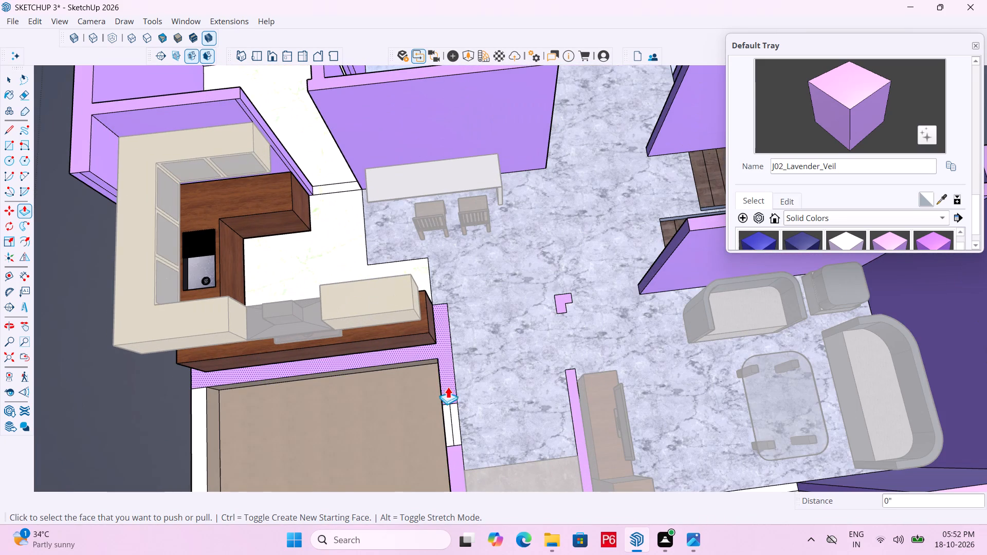
{"action": "double_click", "coordinate": [455, 388]}
{"action": "left_click", "coordinate": [441, 363]}
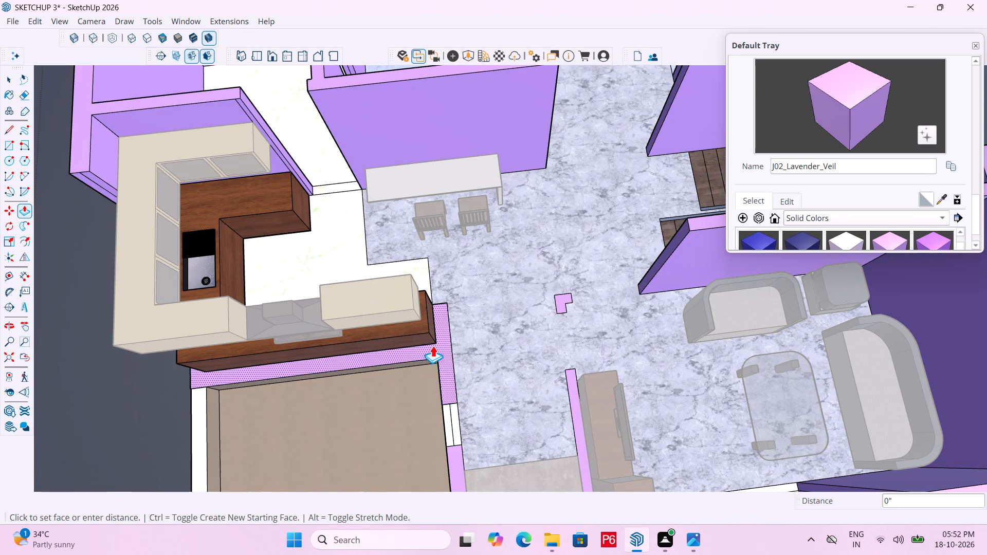
{"action": "left_click", "coordinate": [390, 74]}
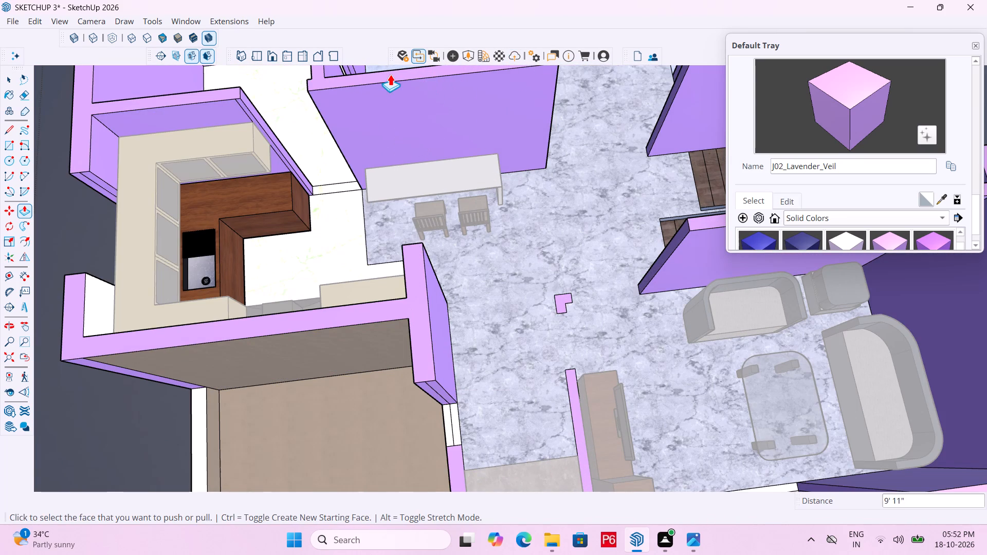
Raise the L-shaped pier, the wall around the TV unit and the short wall beside the entrance steps to full height.
{"action": "scroll", "coordinate": [590, 327], "scroll_direction": "up", "scroll_amount": 5}
{"action": "double_click", "coordinate": [557, 289]}
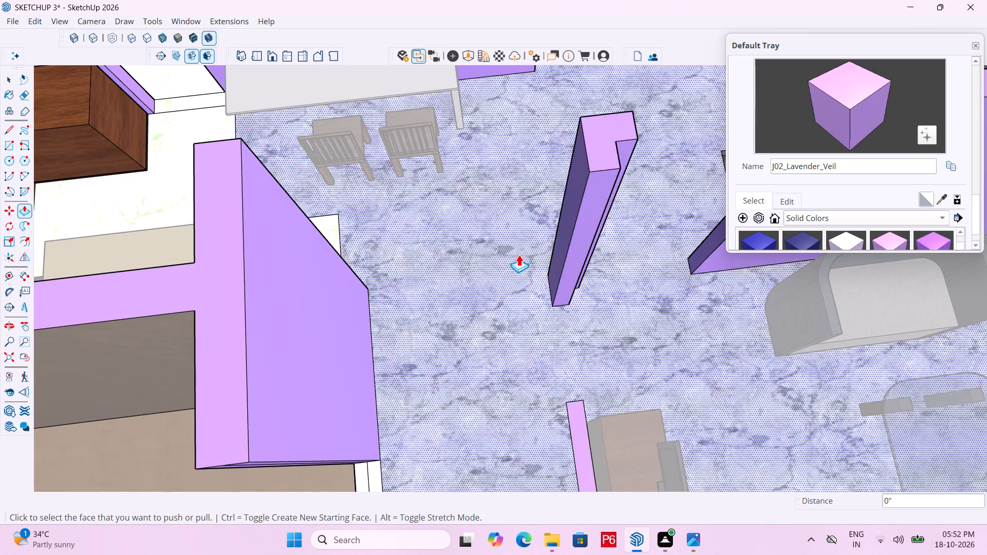
{"action": "scroll", "coordinate": [458, 184], "scroll_direction": "down", "scroll_amount": 7}
{"action": "scroll", "coordinate": [474, 405], "scroll_direction": "up", "scroll_amount": 6}
{"action": "double_click", "coordinate": [568, 406]}
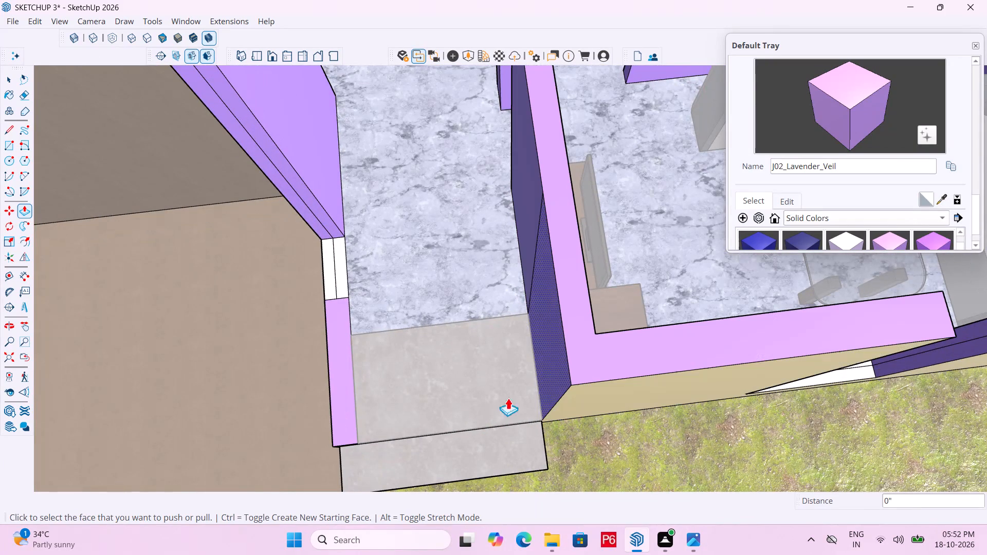
{"action": "double_click", "coordinate": [345, 418]}
Close the house group and save the model with its raised walls.
{"action": "scroll", "coordinate": [437, 216], "scroll_direction": "down", "scroll_amount": 12}
{"action": "middle_click_drag", "start_coordinate": [492, 276], "coordinate": [287, 223]}
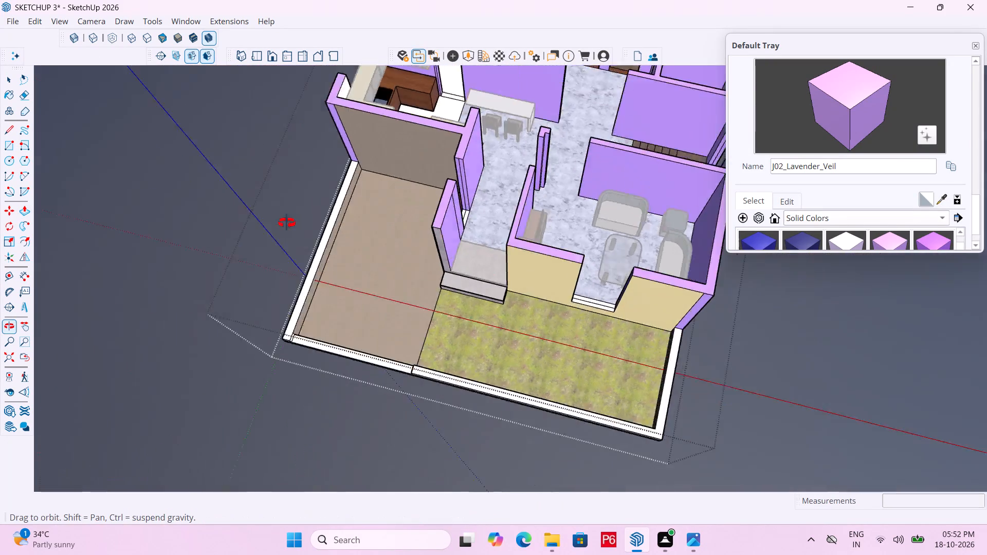
{"action": "middle_click_drag", "start_coordinate": [287, 223], "coordinate": [221, 118]}
{"action": "key", "text": "space"}
{"action": "triple_click", "coordinate": [200, 193]}
{"action": "key", "text": "ctrl+s"}
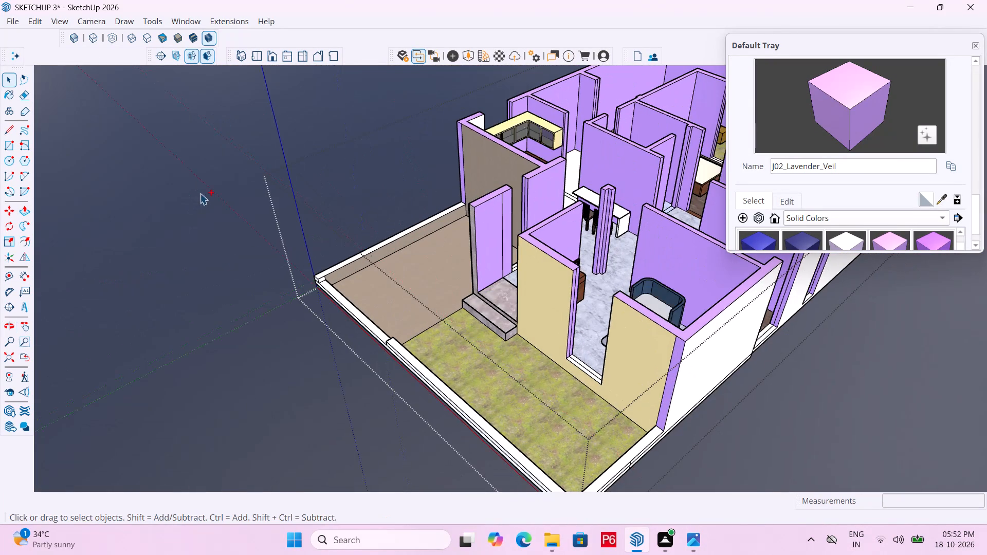
{"action": "key", "text": "ctrl+s"}
{"action": "key", "text": "ctrl+s"}
{"action": "key", "text": "ctrl+s"}
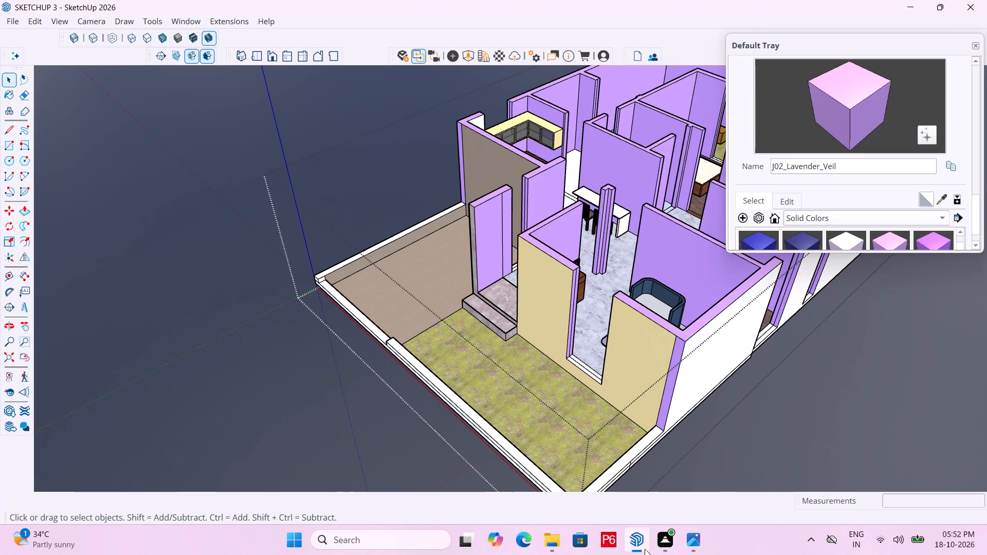
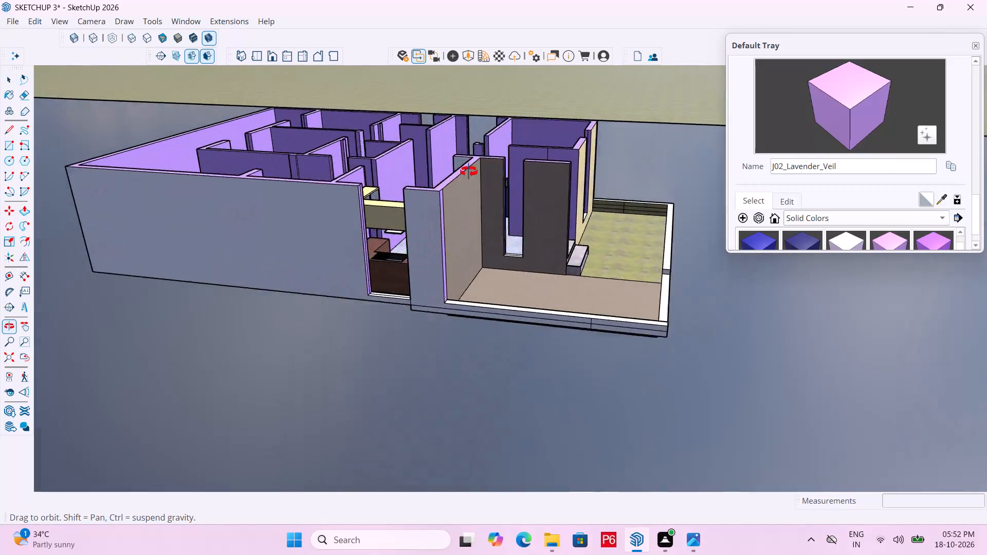
Open the house group for editing down to the white sill below the opening in front of the kitchen sink.
{"action": "scroll", "coordinate": [404, 241], "scroll_direction": "up", "scroll_amount": 3}
{"action": "middle_click_drag", "start_coordinate": [405, 248], "coordinate": [315, 355]}
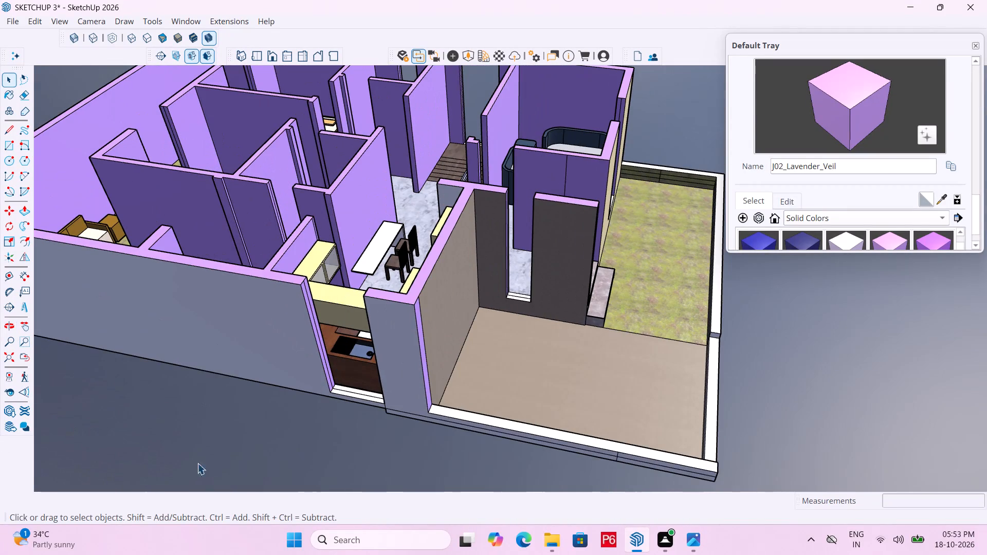
{"action": "scroll", "coordinate": [228, 450], "scroll_direction": "up", "scroll_amount": 5}
{"action": "scroll", "coordinate": [508, 387], "scroll_direction": "up", "scroll_amount": 5}
{"action": "scroll", "coordinate": [364, 356], "scroll_direction": "up", "scroll_amount": 4}
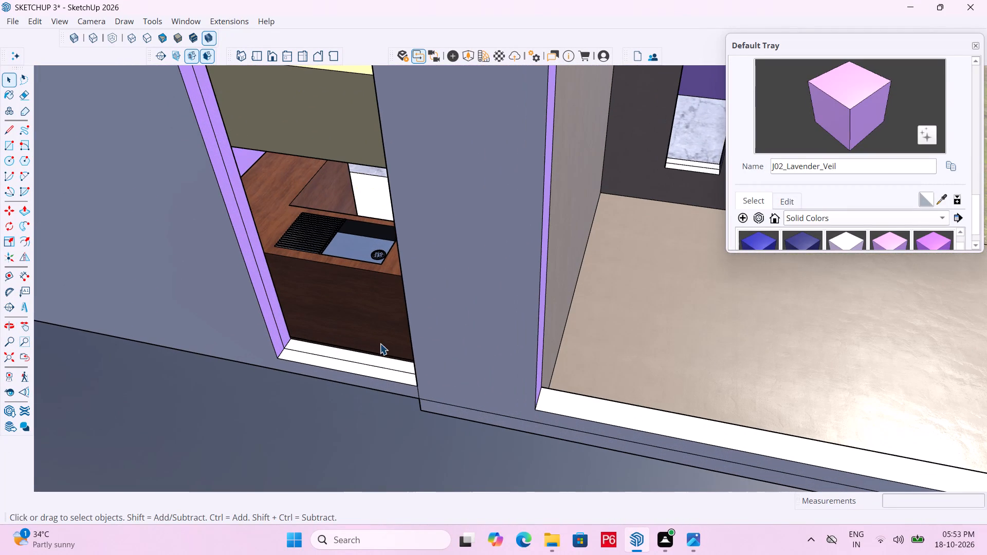
{"action": "key", "text": "p"}
{"action": "key", "text": "space"}
{"action": "left_click", "coordinate": [372, 372]}
{"action": "double_click", "coordinate": [368, 367]}
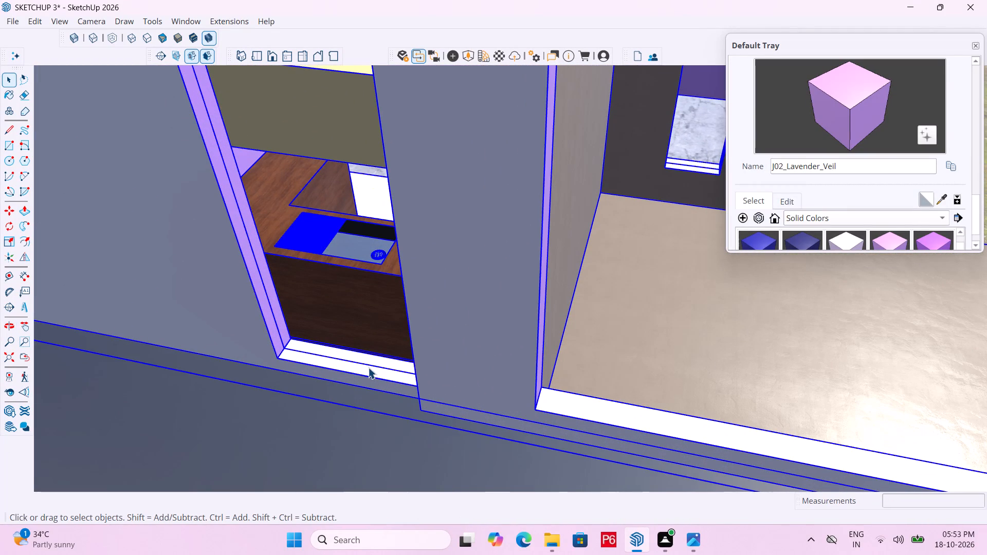
{"action": "double_click", "coordinate": [345, 362]}
{"action": "double_click", "coordinate": [343, 362]}
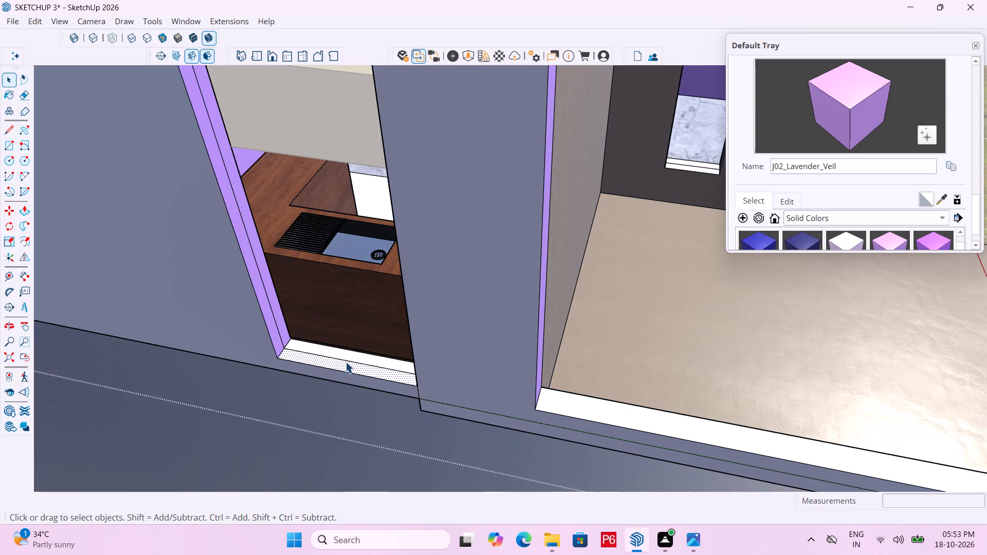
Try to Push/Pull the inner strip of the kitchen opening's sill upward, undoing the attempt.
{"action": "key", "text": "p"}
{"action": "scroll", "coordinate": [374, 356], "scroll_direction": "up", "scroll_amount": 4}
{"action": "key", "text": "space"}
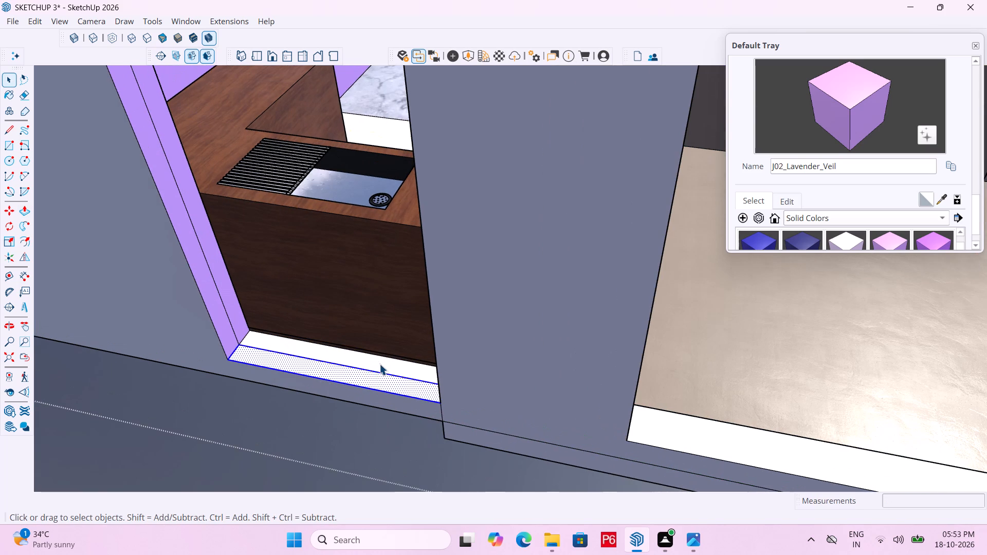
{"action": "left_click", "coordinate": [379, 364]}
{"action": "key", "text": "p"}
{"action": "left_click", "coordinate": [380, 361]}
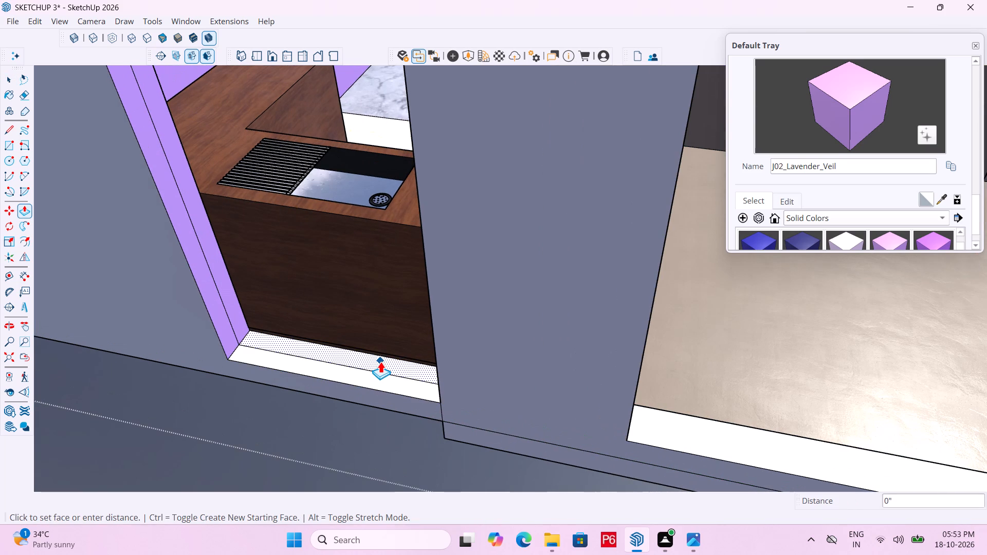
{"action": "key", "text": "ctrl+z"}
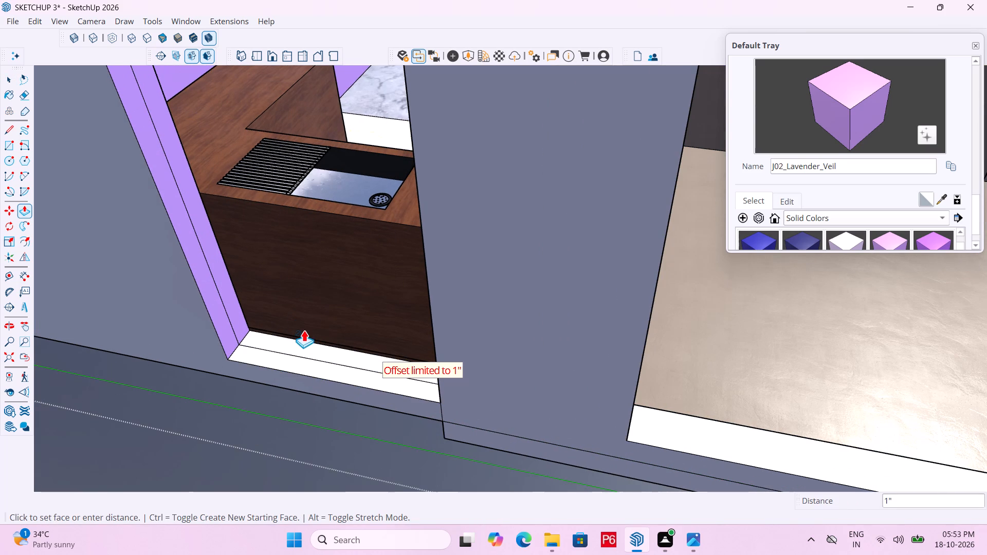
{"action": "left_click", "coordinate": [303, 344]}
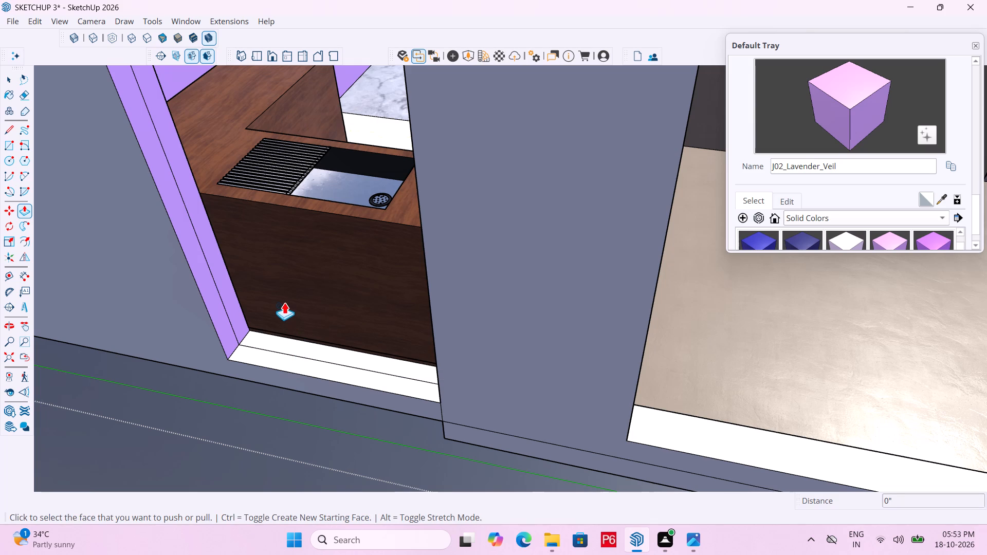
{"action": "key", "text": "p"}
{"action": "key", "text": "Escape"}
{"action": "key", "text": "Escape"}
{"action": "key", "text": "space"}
Save the model.
{"action": "key", "text": "ctrl+s"}
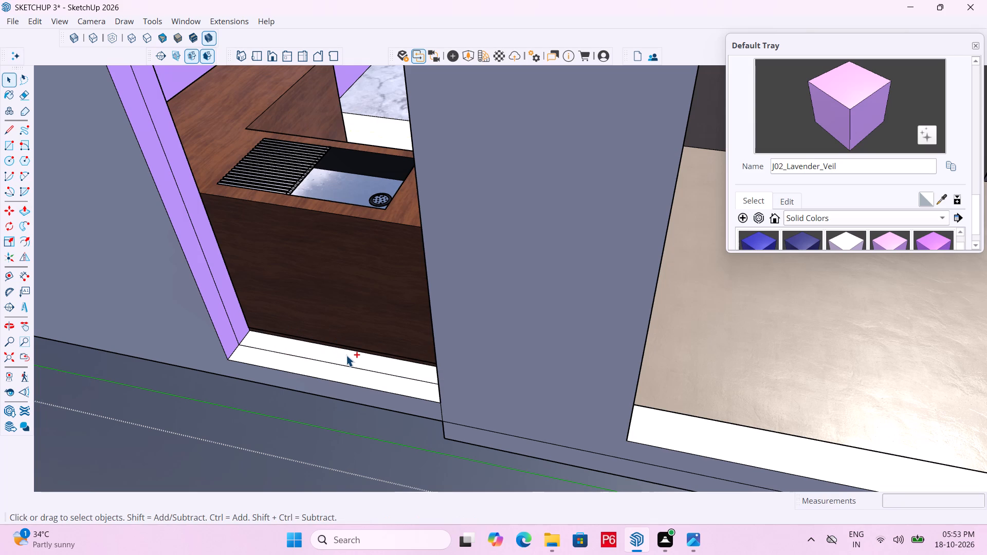
{"action": "key", "text": "ctrl+s"}
{"action": "key", "text": "ctrl+s"}
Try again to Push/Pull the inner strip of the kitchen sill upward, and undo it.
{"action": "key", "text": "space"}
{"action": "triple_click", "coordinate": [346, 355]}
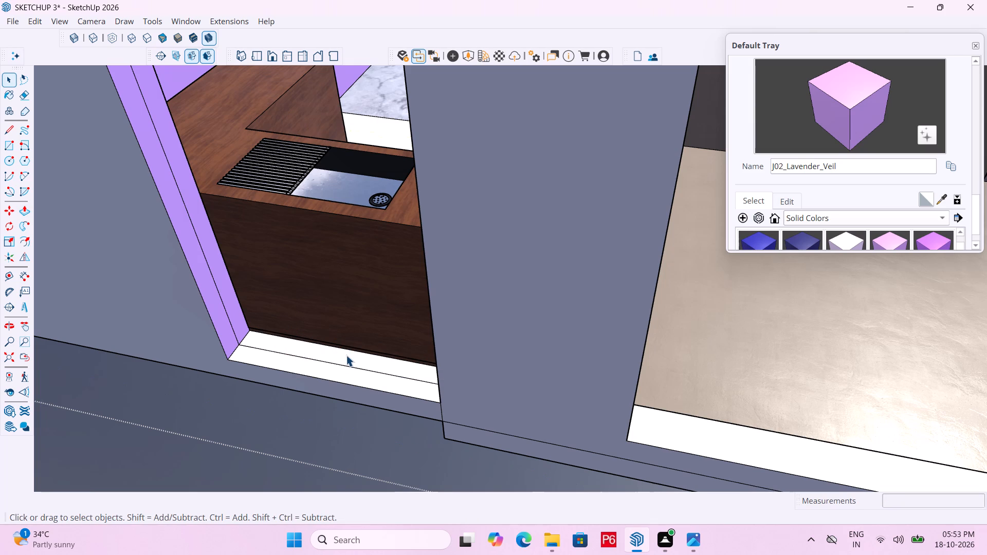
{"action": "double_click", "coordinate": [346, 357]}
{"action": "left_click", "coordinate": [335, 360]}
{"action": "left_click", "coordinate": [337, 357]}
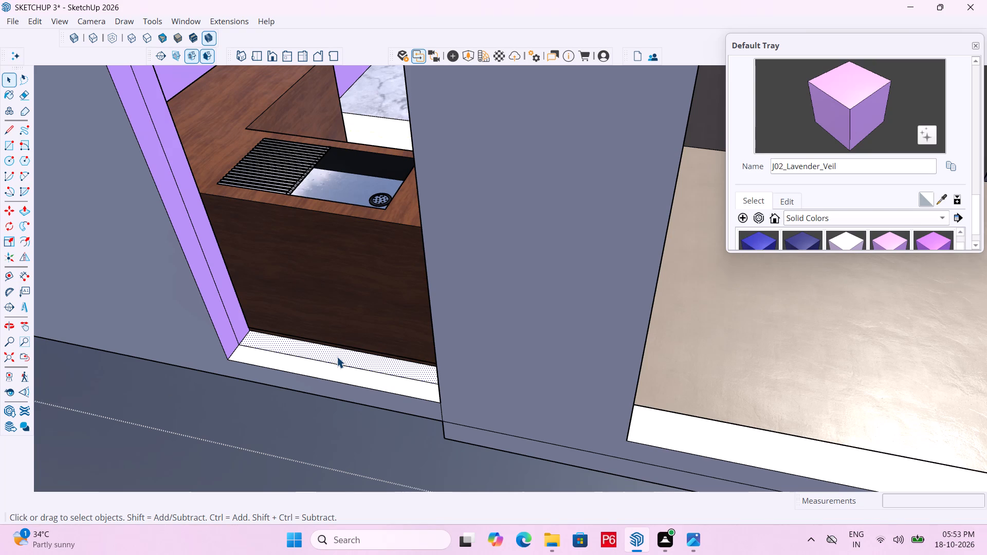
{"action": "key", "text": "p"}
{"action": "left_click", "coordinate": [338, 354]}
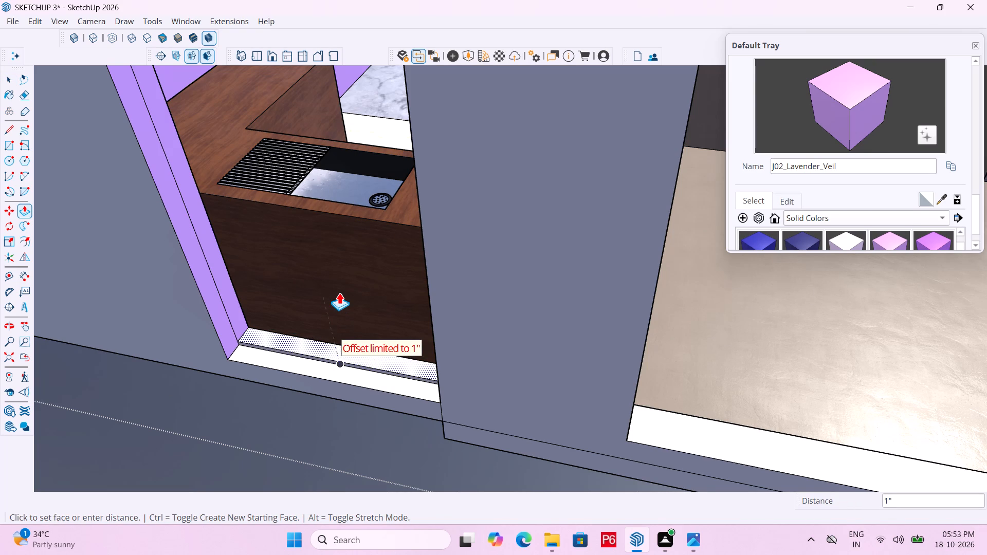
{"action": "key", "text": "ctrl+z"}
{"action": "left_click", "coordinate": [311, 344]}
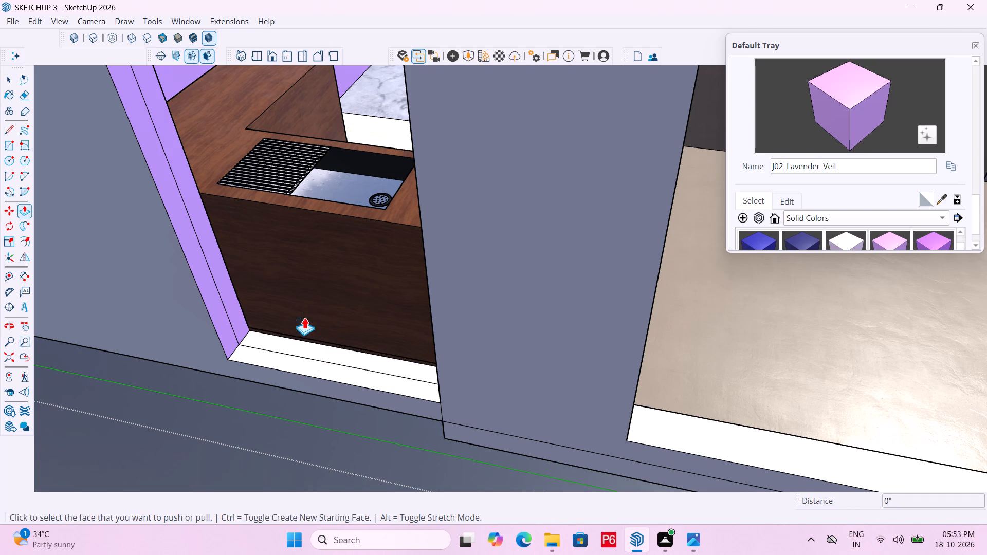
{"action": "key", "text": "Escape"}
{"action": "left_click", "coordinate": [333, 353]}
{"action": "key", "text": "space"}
Push/Pull the inner strip of the kitchen opening's sill up 1".
{"action": "double_click", "coordinate": [356, 360]}
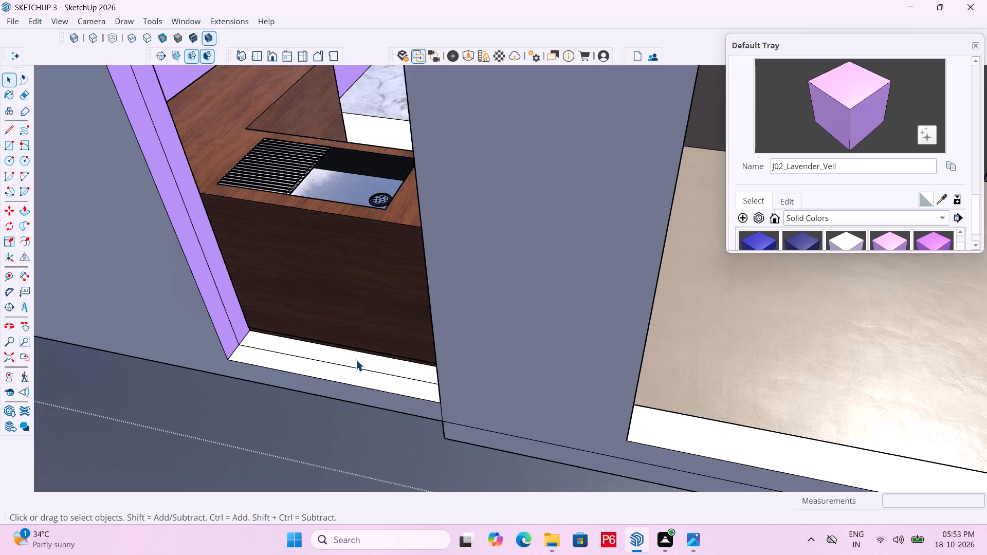
{"action": "double_click", "coordinate": [325, 359]}
{"action": "double_click", "coordinate": [316, 353]}
{"action": "key", "text": "p"}
{"action": "left_click", "coordinate": [323, 347]}
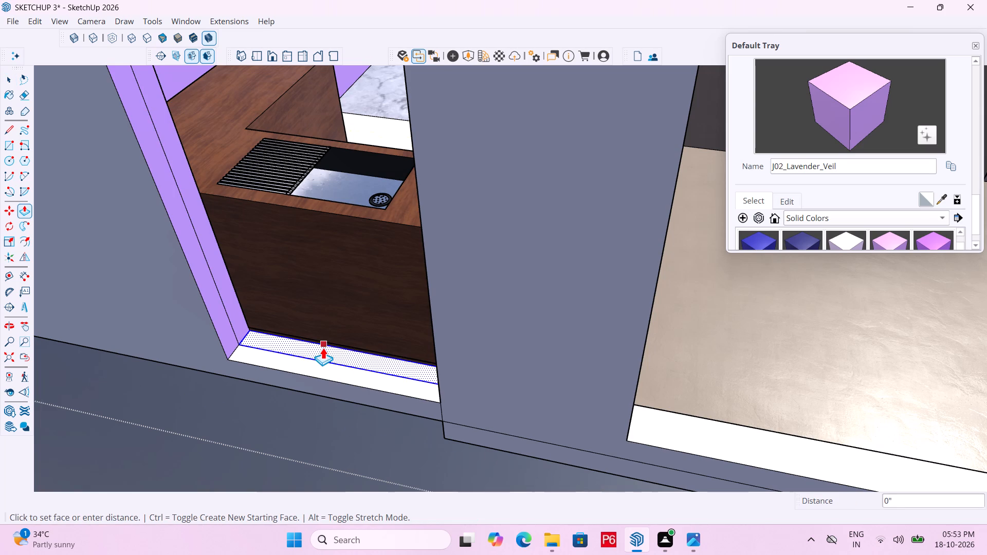
{"action": "left_click", "coordinate": [295, 283]}
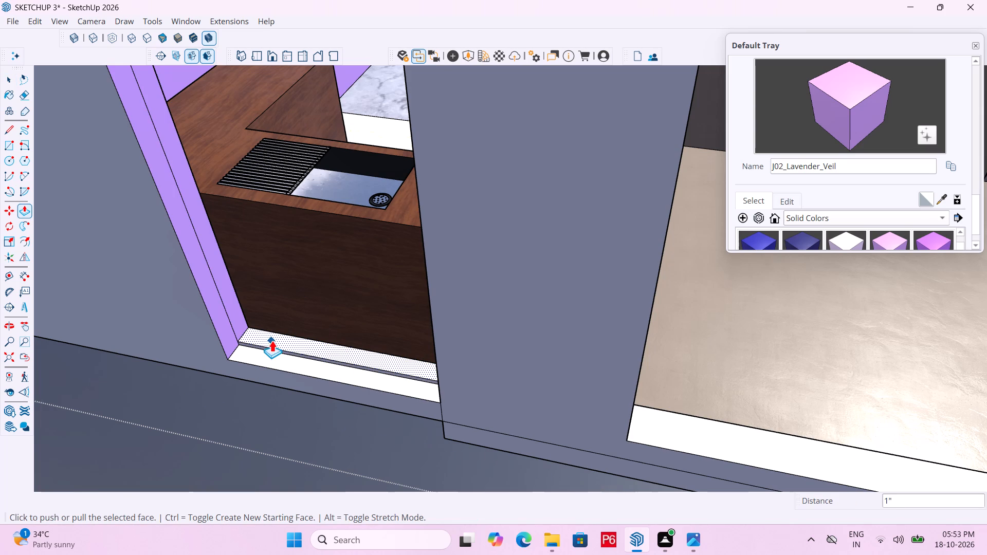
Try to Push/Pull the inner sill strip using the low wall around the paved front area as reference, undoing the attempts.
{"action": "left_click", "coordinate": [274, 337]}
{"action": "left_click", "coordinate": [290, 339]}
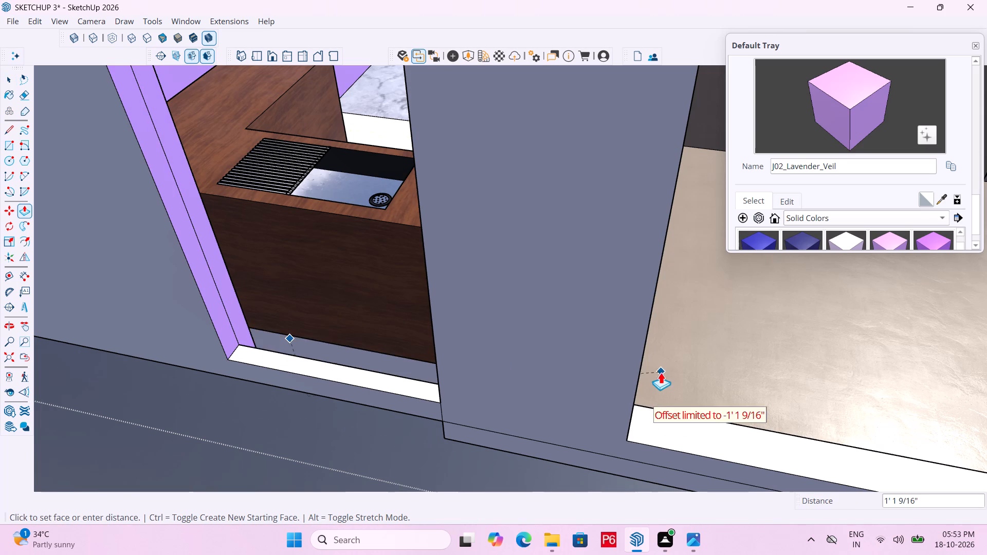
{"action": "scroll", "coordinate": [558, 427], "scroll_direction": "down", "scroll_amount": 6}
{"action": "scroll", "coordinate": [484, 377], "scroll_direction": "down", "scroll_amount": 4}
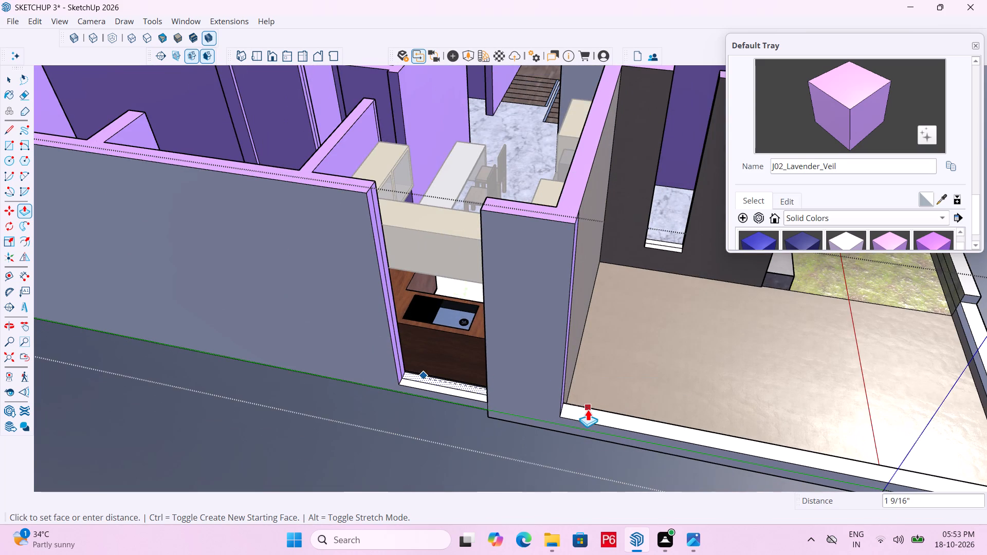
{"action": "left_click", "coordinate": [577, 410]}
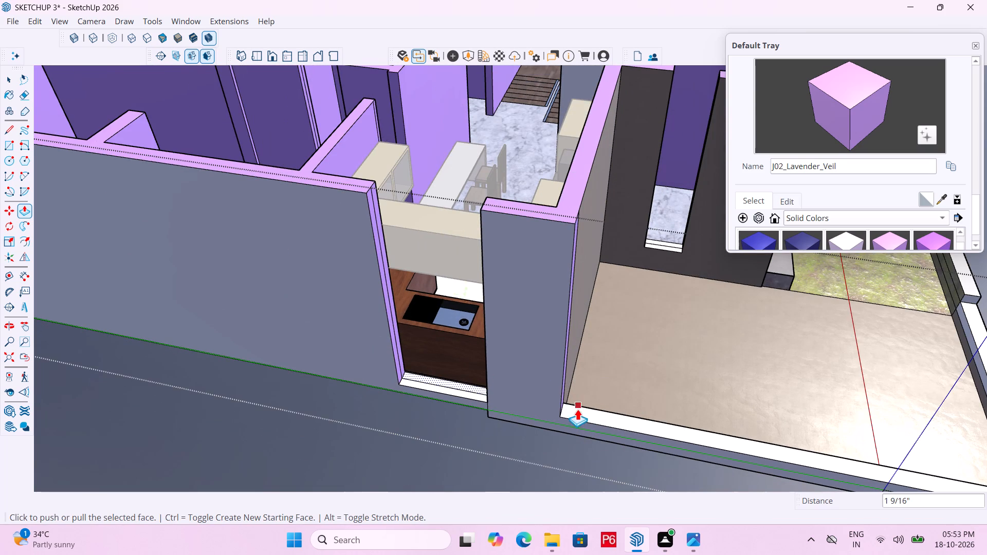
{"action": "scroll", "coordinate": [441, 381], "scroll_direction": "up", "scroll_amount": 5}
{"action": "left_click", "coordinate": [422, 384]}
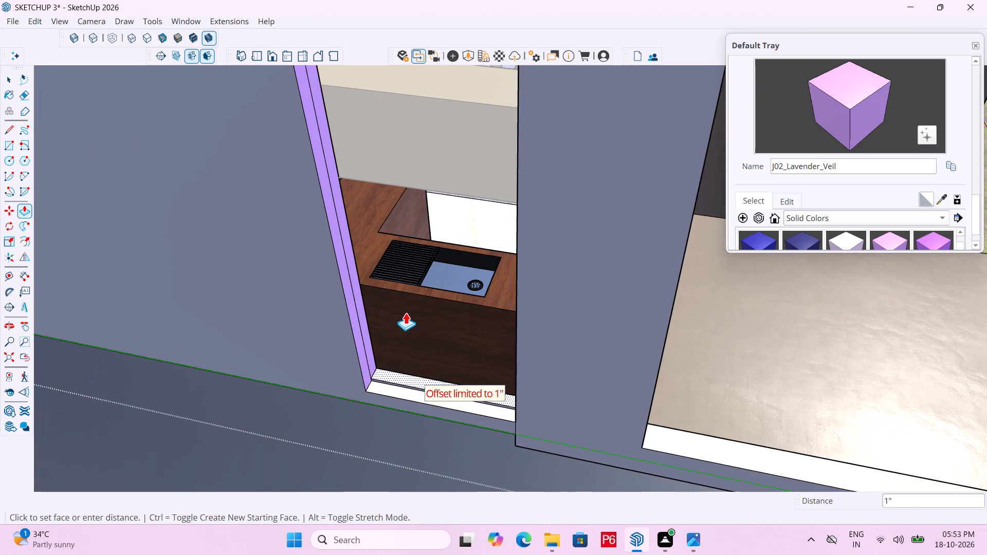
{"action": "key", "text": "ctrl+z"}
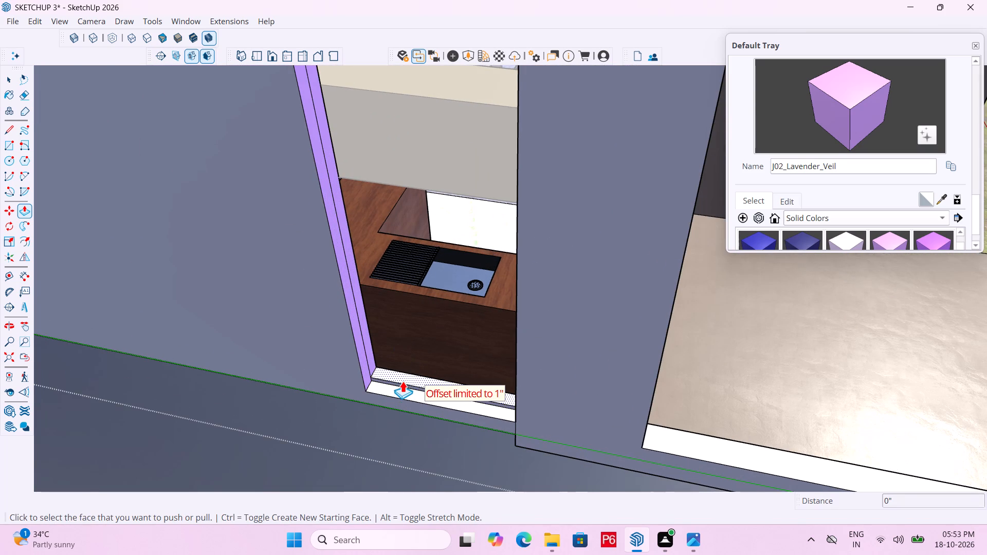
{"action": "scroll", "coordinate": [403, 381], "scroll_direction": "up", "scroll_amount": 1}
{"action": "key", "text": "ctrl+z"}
Push/Pull the inner sill strip up 3' to build a low wall in front of the kitchen counter.
{"action": "scroll", "coordinate": [403, 381], "scroll_direction": "up", "scroll_amount": 5}
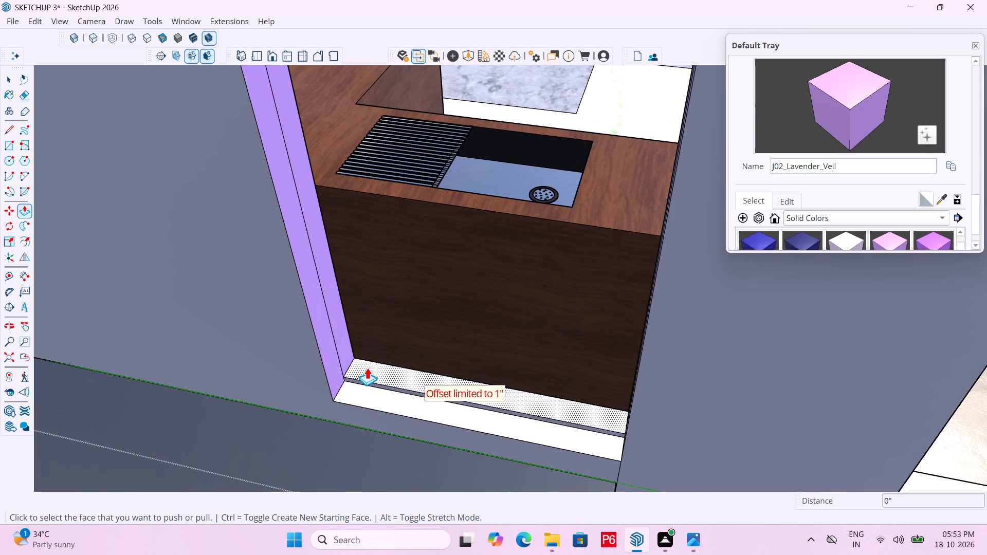
{"action": "left_click", "coordinate": [367, 367]}
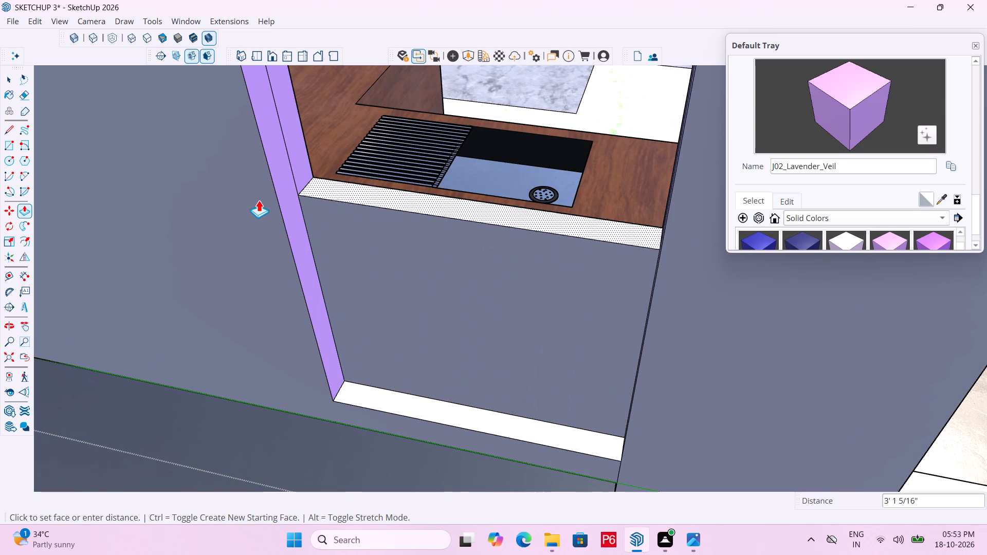
{"action": "scroll", "coordinate": [247, 202], "scroll_direction": "down", "scroll_amount": 8}
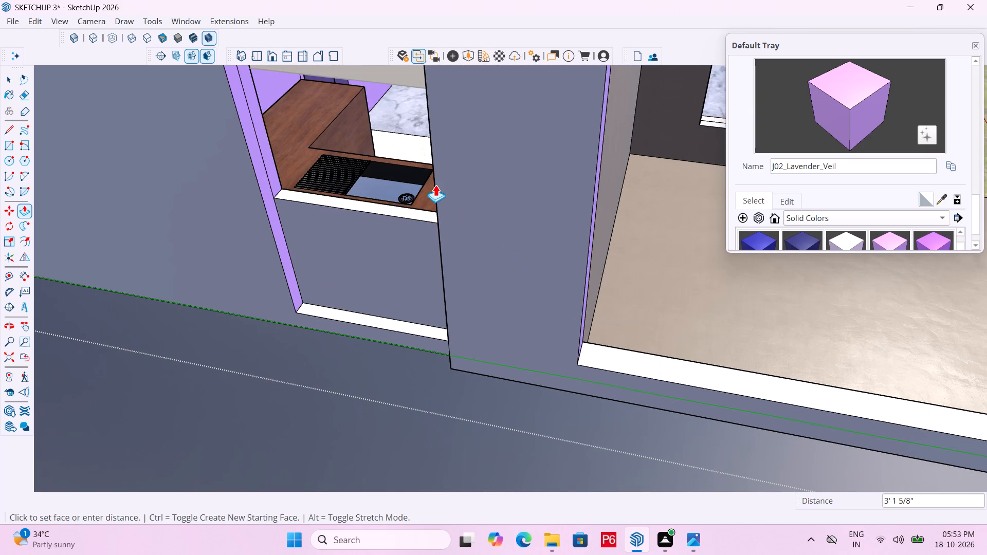
{"action": "middle_click_drag", "start_coordinate": [450, 186], "coordinate": [748, 168]}
{"action": "scroll", "coordinate": [435, 214], "scroll_direction": "down", "scroll_amount": 4}
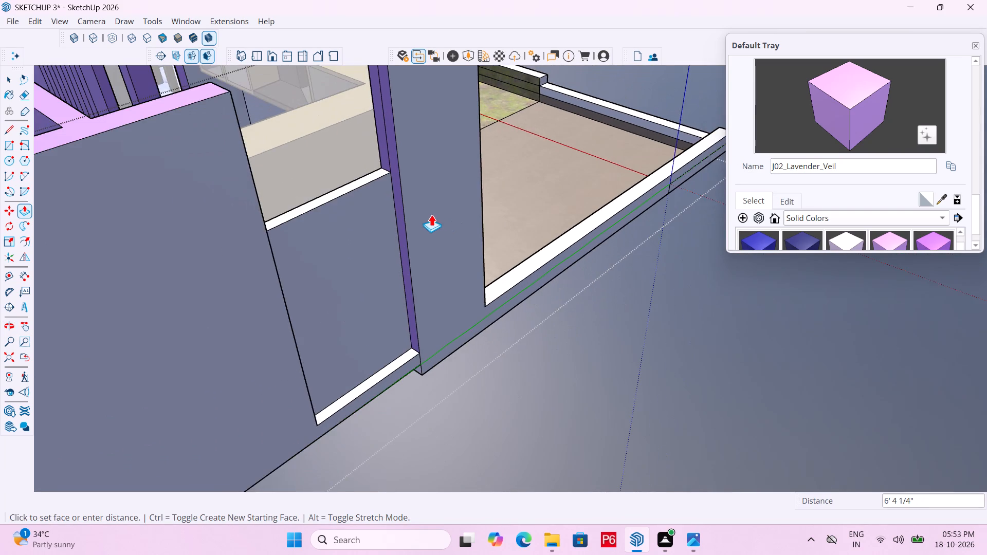
{"action": "scroll", "coordinate": [429, 219], "scroll_direction": "down", "scroll_amount": 4}
{"action": "middle_click_drag", "start_coordinate": [428, 236], "coordinate": [448, 245]}
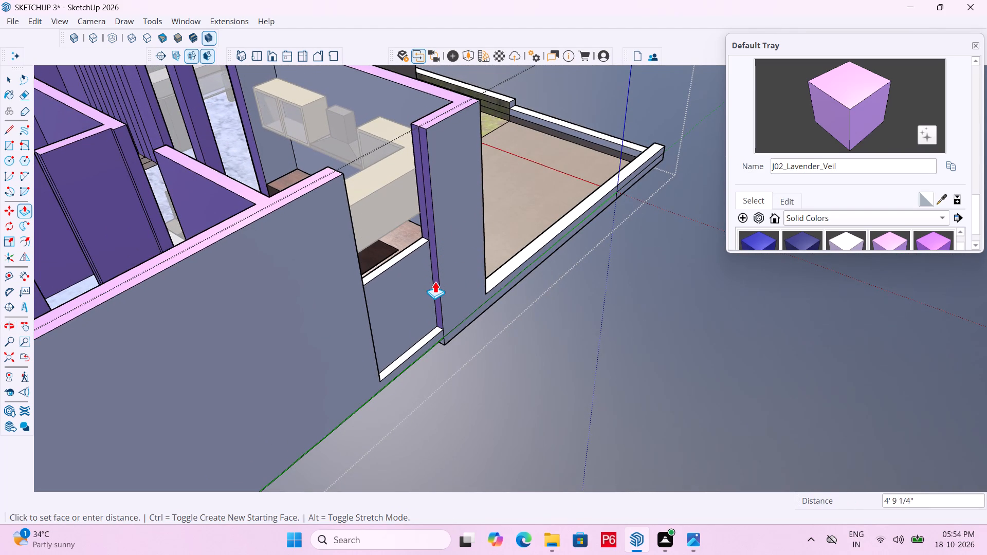
{"action": "middle_click_drag", "start_coordinate": [441, 304], "coordinate": [242, 304]}
{"action": "scroll", "coordinate": [579, 282], "scroll_direction": "down", "scroll_amount": 3}
{"action": "scroll", "coordinate": [322, 253], "scroll_direction": "up", "scroll_amount": 7}
{"action": "middle_click_drag", "start_coordinate": [320, 246], "coordinate": [440, 241]}
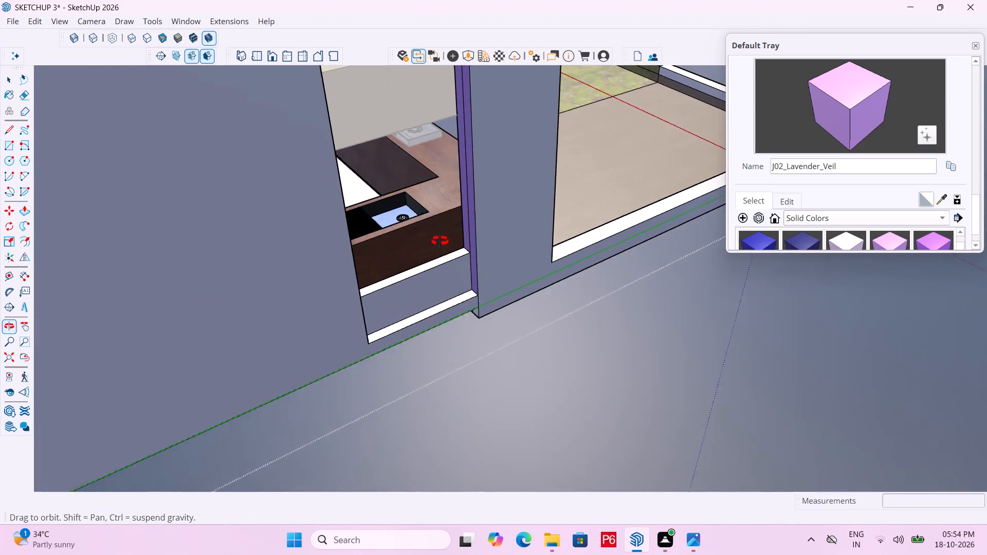
{"action": "middle_click_drag", "start_coordinate": [440, 241], "coordinate": [491, 250]}
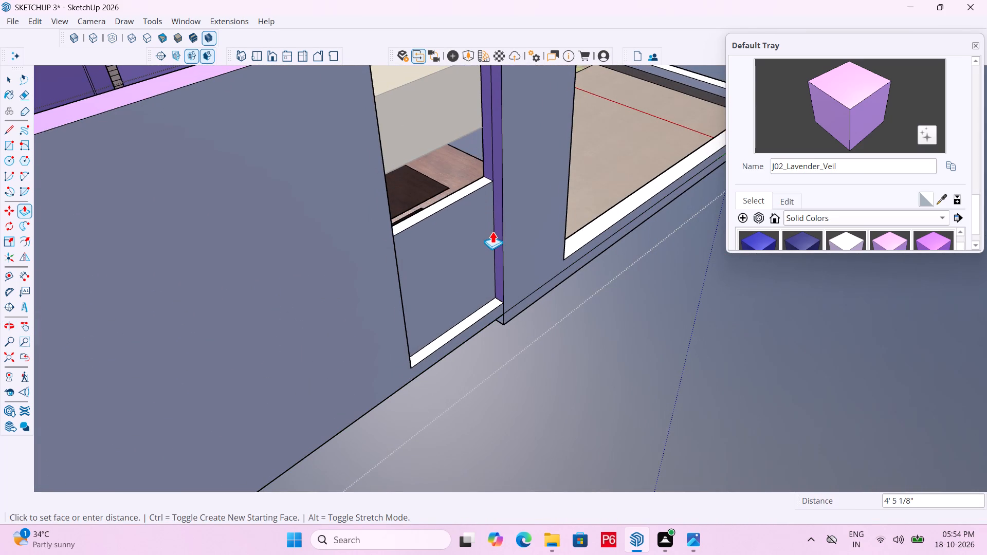
{"action": "type", "text": "3'"}
{"action": "key", "text": "Return"}
Raise the outer sill strip by the same 3' and level the two strips with a 1" Push/Pull.
{"action": "scroll", "coordinate": [496, 228], "scroll_direction": "down", "scroll_amount": 6}
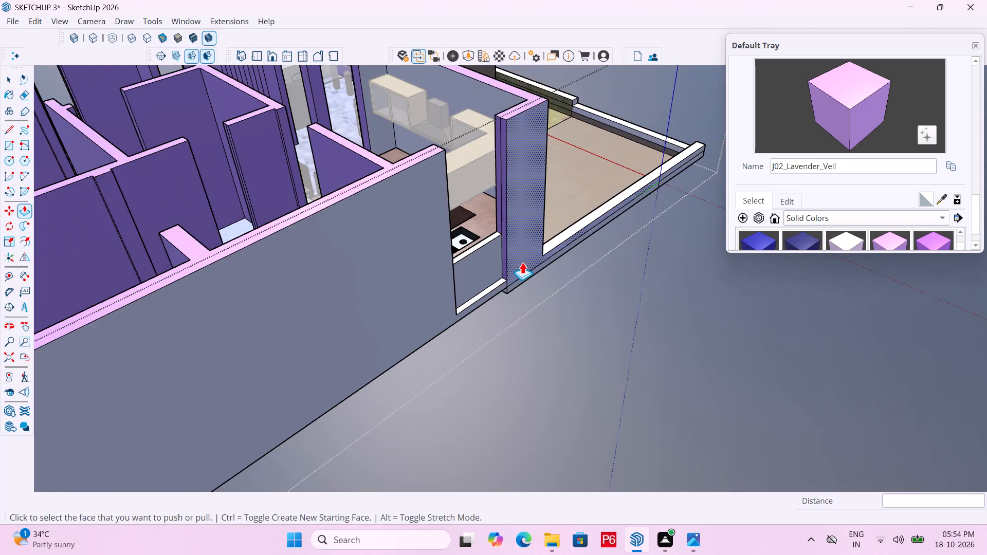
{"action": "middle_click_drag", "start_coordinate": [505, 252], "coordinate": [540, 241]}
{"action": "scroll", "coordinate": [536, 239], "scroll_direction": "up", "scroll_amount": 4}
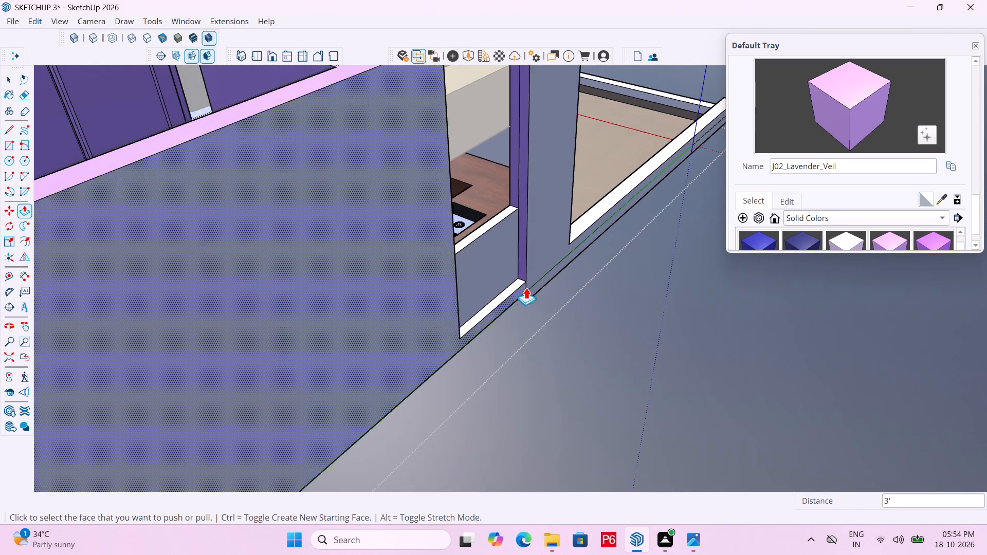
{"action": "double_click", "coordinate": [497, 300]}
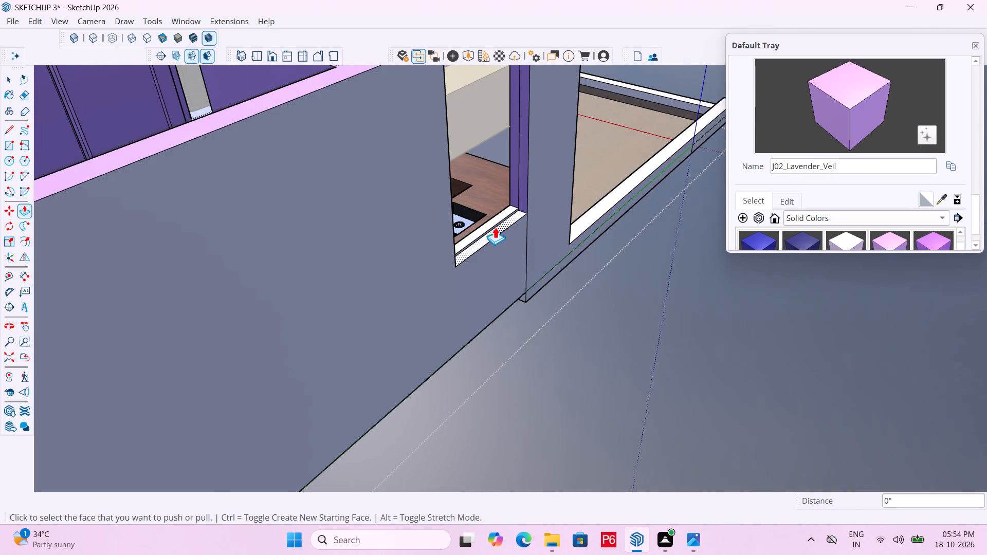
{"action": "scroll", "coordinate": [495, 227], "scroll_direction": "up", "scroll_amount": 6}
{"action": "left_click", "coordinate": [486, 242]}
{"action": "left_click", "coordinate": [448, 248]}
{"action": "scroll", "coordinate": [560, 244], "scroll_direction": "down", "scroll_amount": 3}
{"action": "middle_click_drag", "start_coordinate": [547, 252], "coordinate": [317, 265]}
Save the model with the low wall added below the kitchen opening.
{"action": "key", "text": "ctrl+s"}
{"action": "key", "text": "ctrl+s"}
{"action": "key", "text": "ctrl+s"}
{"action": "key", "text": "ctrl+s"}
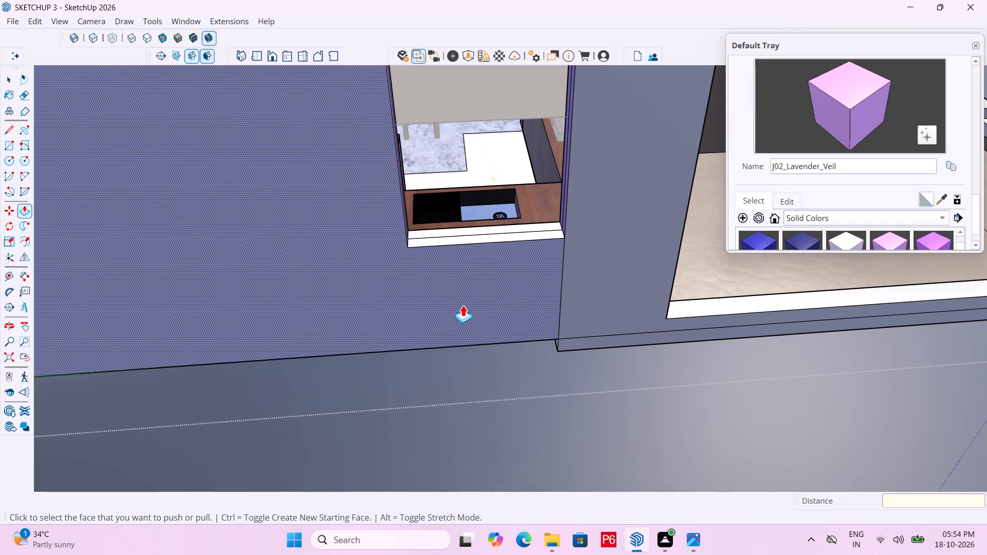
{"action": "key", "text": "ctrl+s"}
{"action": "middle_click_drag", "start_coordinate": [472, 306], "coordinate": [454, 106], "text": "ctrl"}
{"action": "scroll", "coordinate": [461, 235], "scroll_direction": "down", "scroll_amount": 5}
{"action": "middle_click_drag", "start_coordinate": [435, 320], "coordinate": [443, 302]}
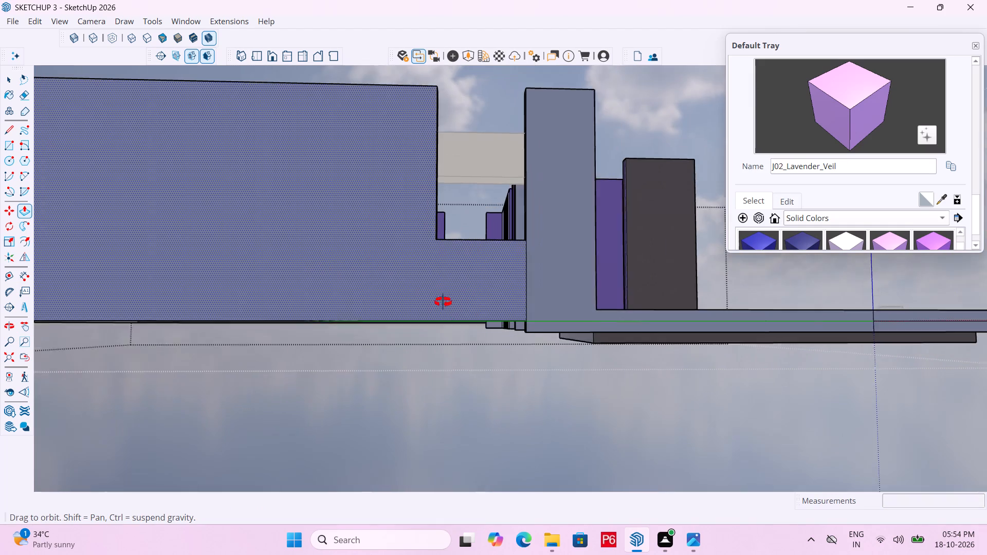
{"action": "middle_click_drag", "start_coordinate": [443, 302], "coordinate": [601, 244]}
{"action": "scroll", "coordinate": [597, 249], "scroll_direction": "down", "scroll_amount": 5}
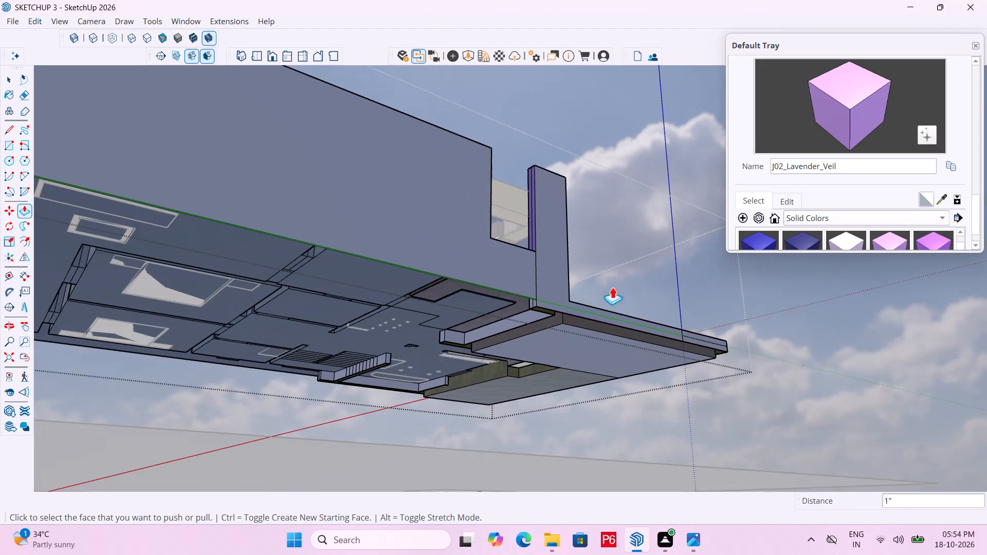
Examine the house from below and from outside, checking the floor underside, outer walls and kitchen opening.
{"action": "middle_click_drag", "start_coordinate": [582, 293], "coordinate": [470, 200]}
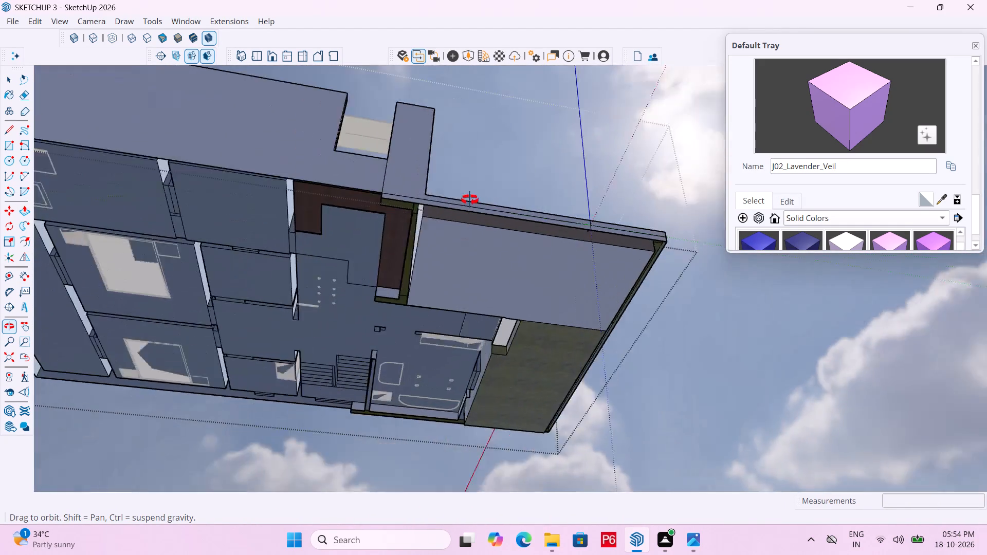
{"action": "middle_click_drag", "start_coordinate": [470, 200], "coordinate": [518, 281]}
{"action": "scroll", "coordinate": [594, 257], "scroll_direction": "down", "scroll_amount": 3}
{"action": "middle_click_drag", "start_coordinate": [503, 269], "coordinate": [419, 276]}
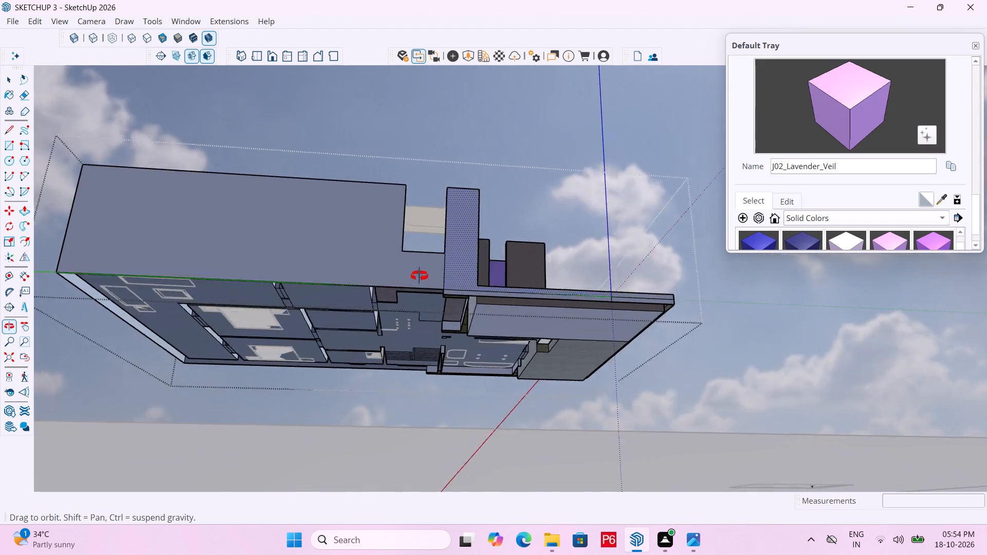
{"action": "middle_click_drag", "start_coordinate": [419, 276], "coordinate": [214, 298]}
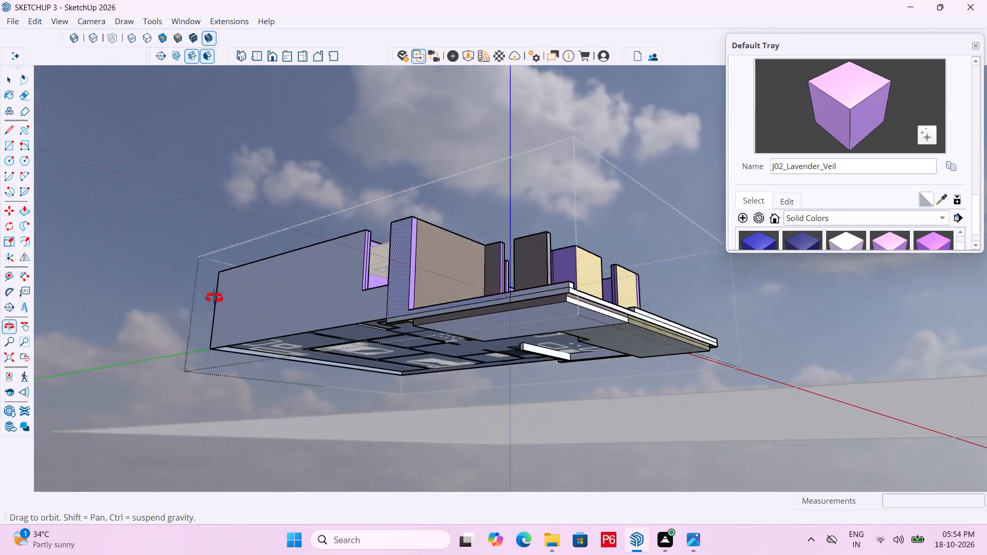
{"action": "middle_click_drag", "start_coordinate": [214, 298], "coordinate": [228, 488]}
{"action": "middle_click_drag", "start_coordinate": [332, 260], "coordinate": [496, 263]}
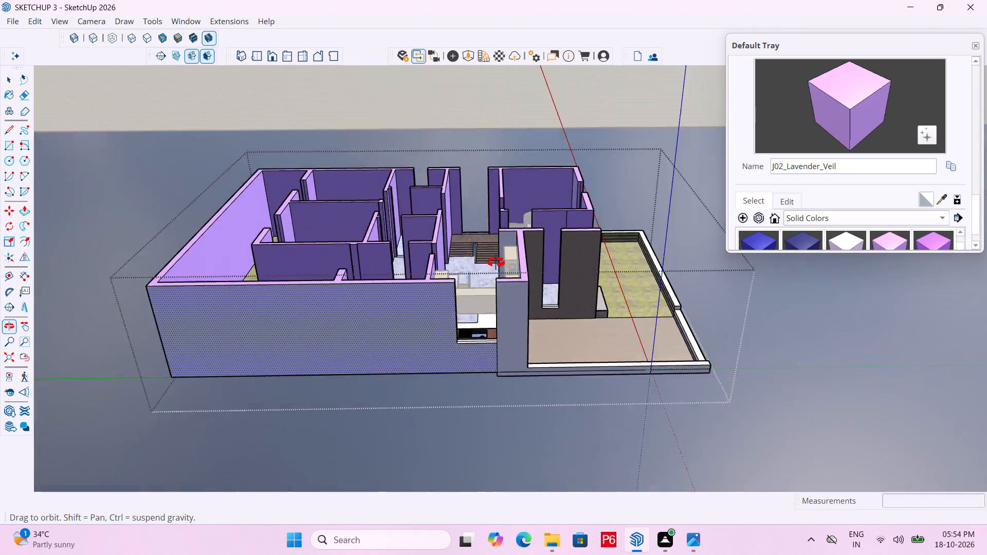
{"action": "middle_click_drag", "start_coordinate": [496, 263], "coordinate": [611, 163]}
{"action": "middle_click_drag", "start_coordinate": [336, 300], "coordinate": [353, 244]}
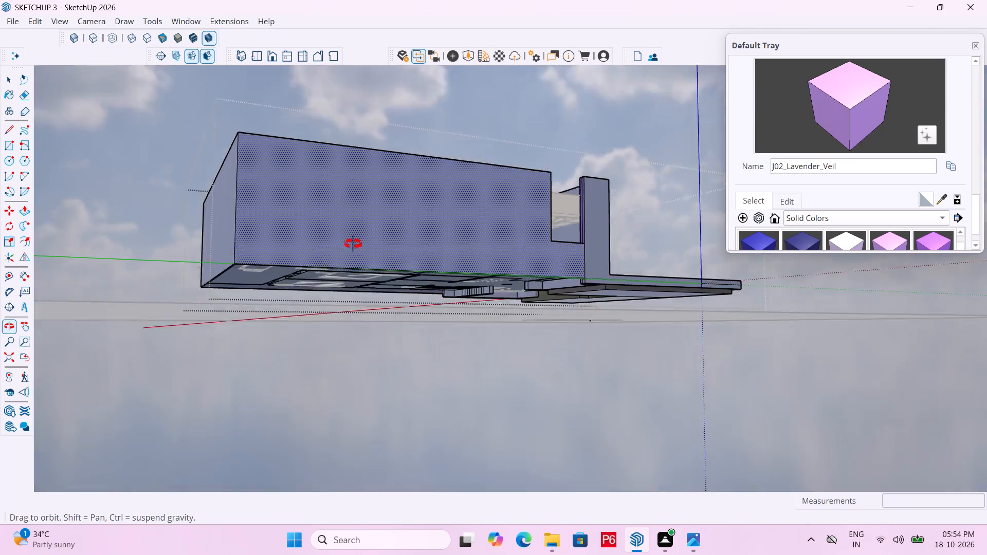
{"action": "middle_click_drag", "start_coordinate": [353, 244], "coordinate": [369, 162]}
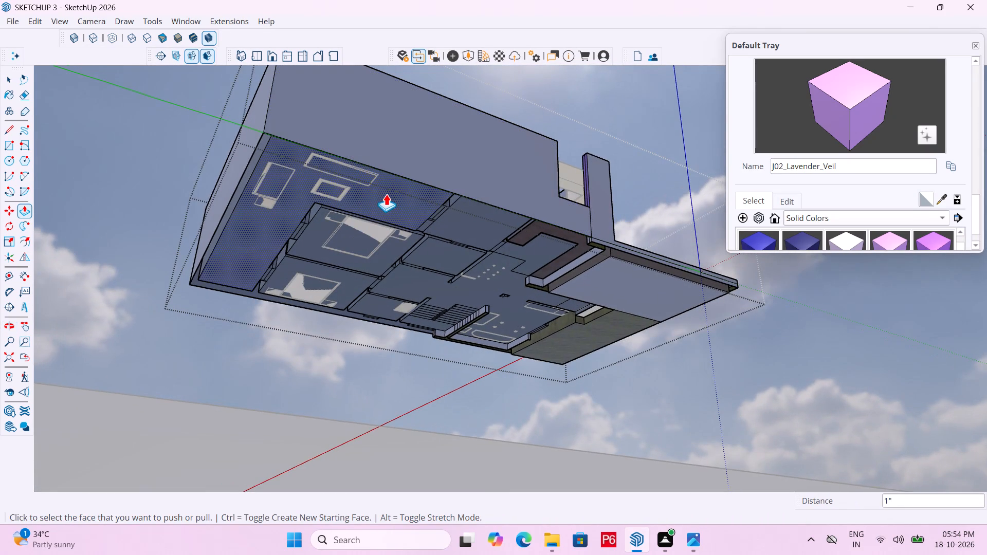
{"action": "middle_click_drag", "start_coordinate": [386, 195], "coordinate": [353, 391]}
{"action": "scroll", "coordinate": [309, 404], "scroll_direction": "up", "scroll_amount": 1}
{"action": "middle_click_drag", "start_coordinate": [374, 320], "coordinate": [340, 386]}
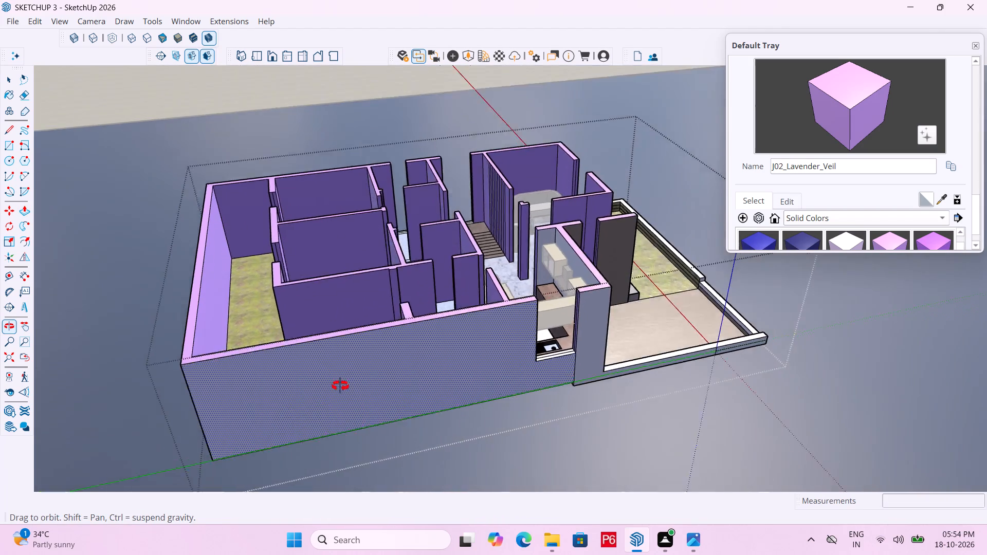
{"action": "middle_click_drag", "start_coordinate": [340, 386], "coordinate": [308, 352]}
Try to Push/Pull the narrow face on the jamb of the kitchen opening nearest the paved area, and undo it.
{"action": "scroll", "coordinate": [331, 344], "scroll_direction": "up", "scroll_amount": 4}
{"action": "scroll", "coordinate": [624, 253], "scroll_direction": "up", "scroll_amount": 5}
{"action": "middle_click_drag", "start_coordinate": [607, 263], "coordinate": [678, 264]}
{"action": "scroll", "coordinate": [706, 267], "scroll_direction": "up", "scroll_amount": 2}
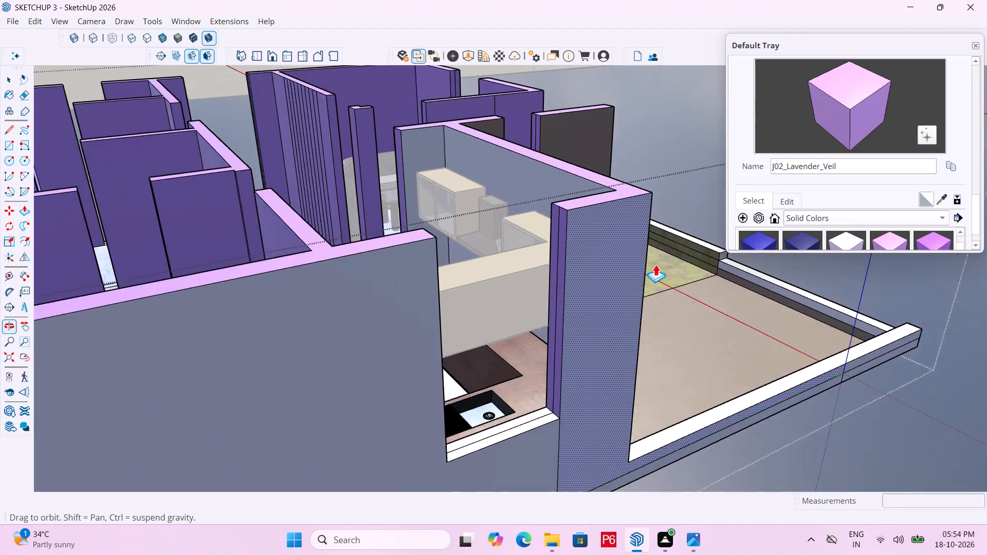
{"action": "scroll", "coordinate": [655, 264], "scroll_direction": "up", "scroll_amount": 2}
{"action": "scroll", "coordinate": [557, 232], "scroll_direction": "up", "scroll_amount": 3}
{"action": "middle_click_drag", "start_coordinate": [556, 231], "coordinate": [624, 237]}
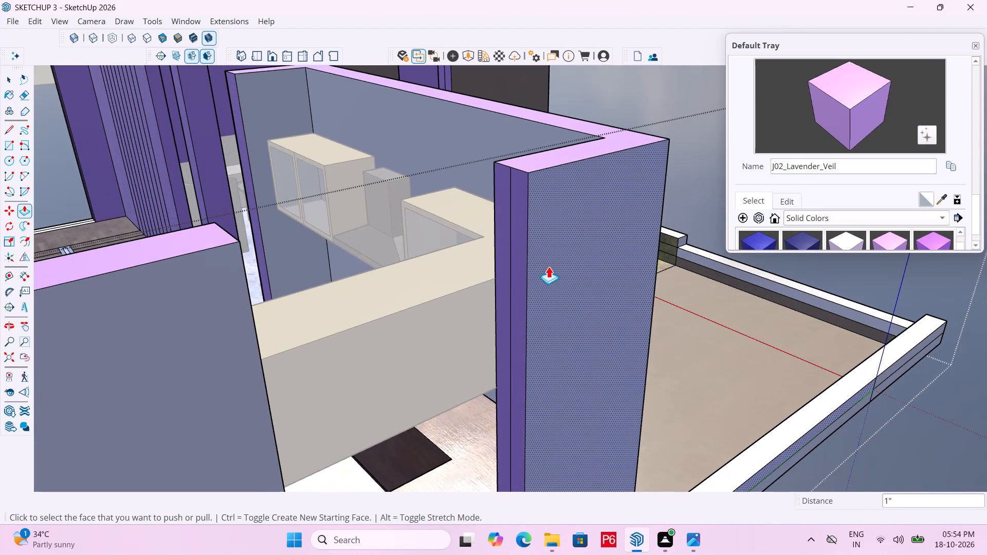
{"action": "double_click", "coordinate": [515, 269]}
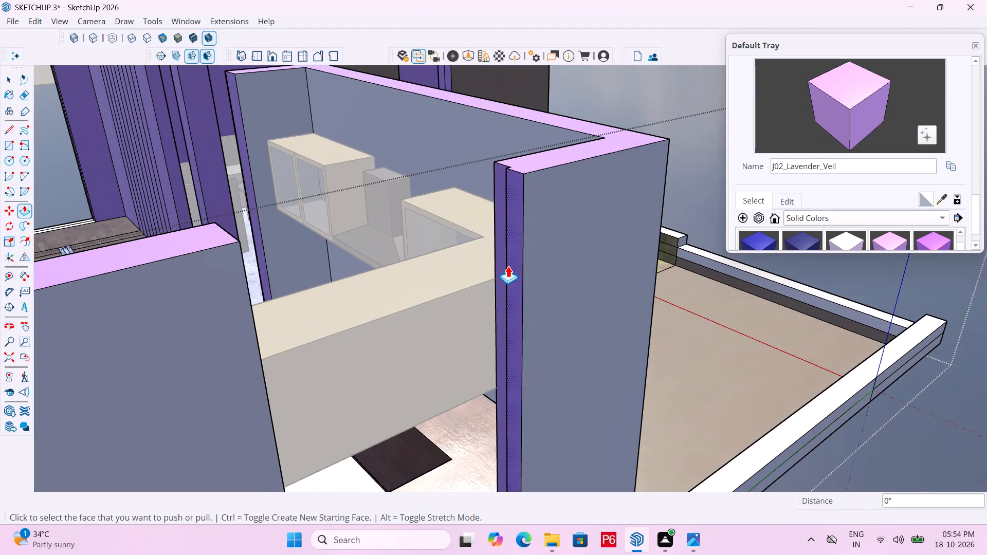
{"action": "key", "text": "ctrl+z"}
Erase the leftover dividing edges on both jambs of the kitchen opening and along the top of its low wall.
{"action": "key", "text": "e"}
{"action": "left_click", "coordinate": [509, 263]}
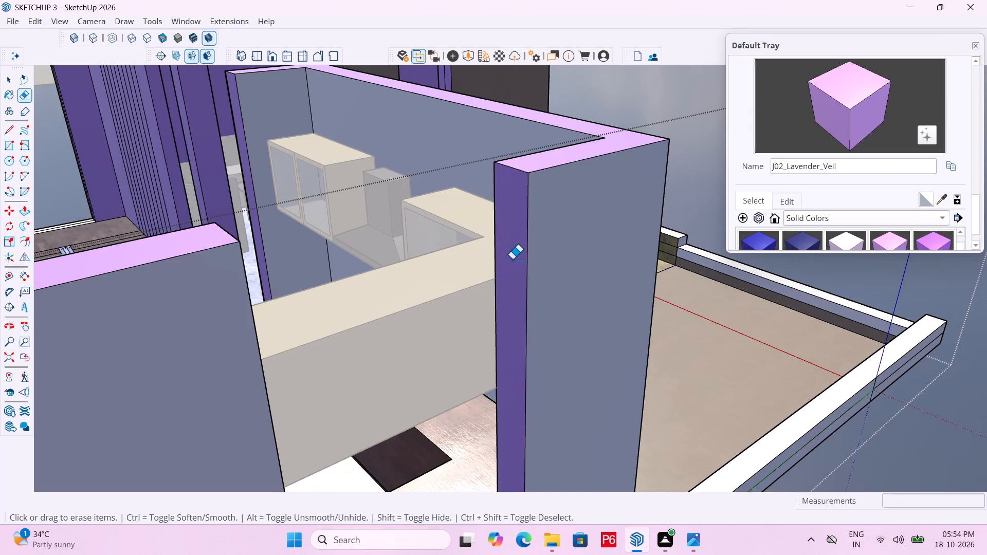
{"action": "left_click", "coordinate": [512, 260]}
{"action": "scroll", "coordinate": [534, 220], "scroll_direction": "down", "scroll_amount": 2}
{"action": "middle_click_drag", "start_coordinate": [557, 228], "coordinate": [125, 268]}
{"action": "scroll", "coordinate": [364, 289], "scroll_direction": "up", "scroll_amount": 3}
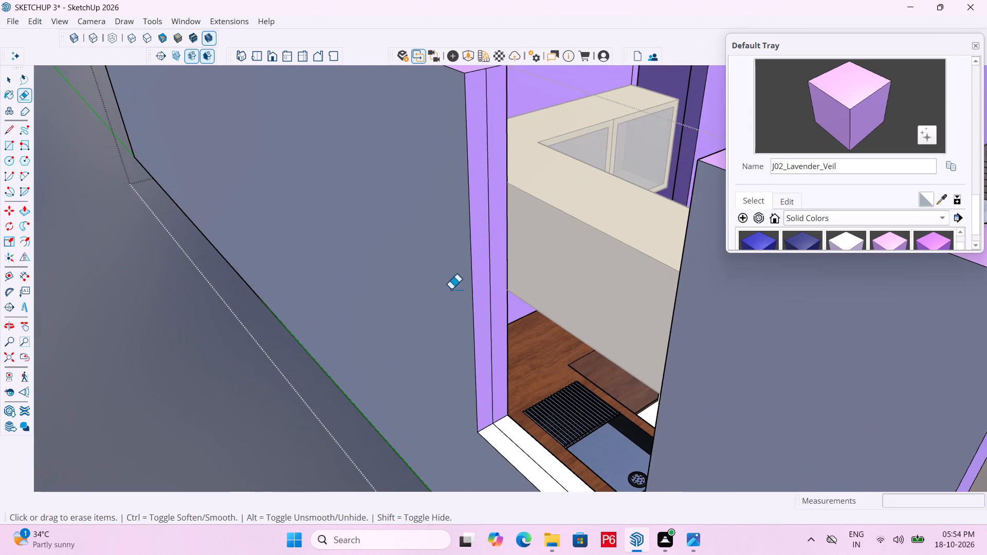
{"action": "left_click", "coordinate": [490, 286]}
{"action": "left_click", "coordinate": [515, 438]}
{"action": "left_click", "coordinate": [512, 441]}
Save the model with the cleaned-up kitchen opening.
{"action": "scroll", "coordinate": [443, 303], "scroll_direction": "down", "scroll_amount": 3}
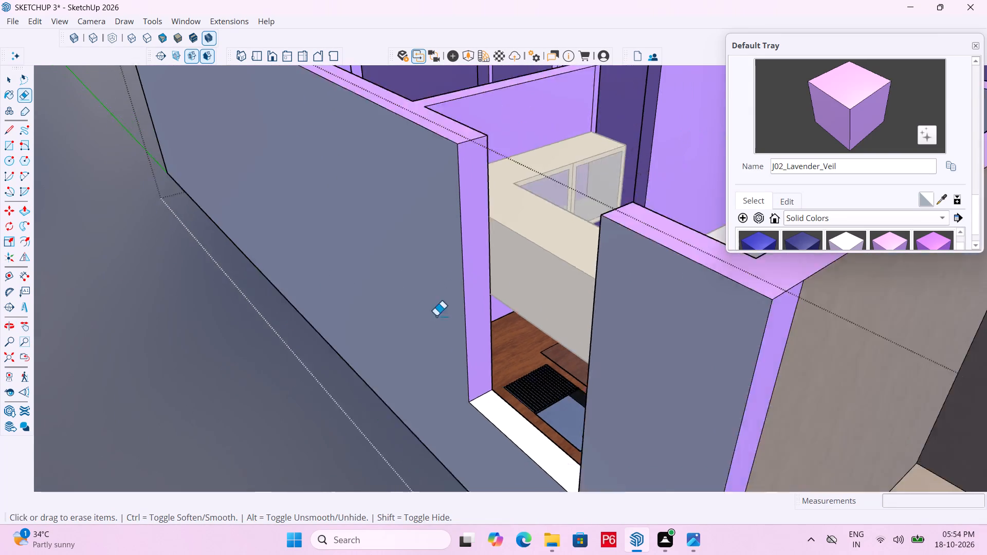
{"action": "scroll", "coordinate": [436, 316], "scroll_direction": "down", "scroll_amount": 4}
{"action": "middle_click_drag", "start_coordinate": [392, 344], "coordinate": [673, 339]}
{"action": "scroll", "coordinate": [327, 366], "scroll_direction": "down", "scroll_amount": 5}
{"action": "middle_click_drag", "start_coordinate": [667, 263], "coordinate": [760, 288]}
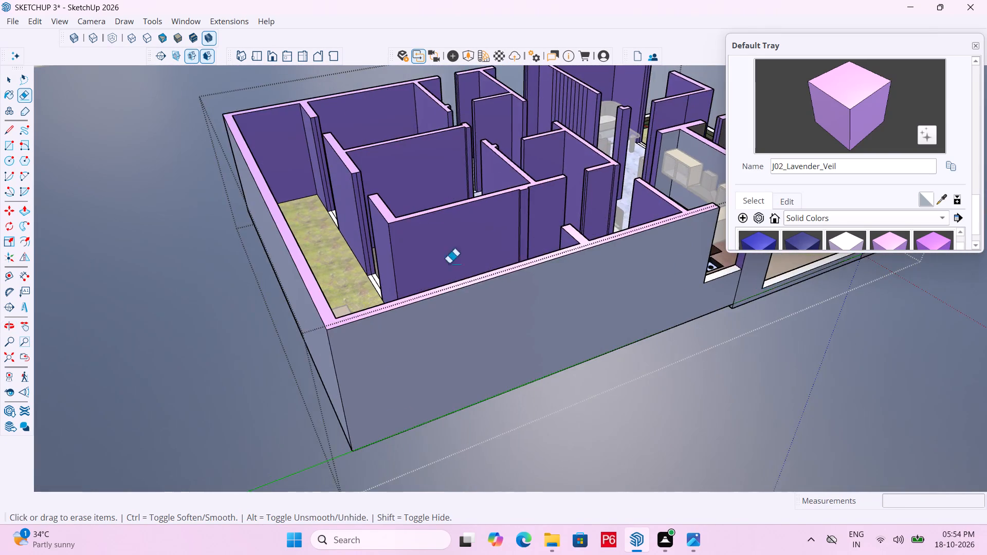
{"action": "scroll", "coordinate": [374, 332], "scroll_direction": "down", "scroll_amount": 6}
{"action": "scroll", "coordinate": [547, 250], "scroll_direction": "up", "scroll_amount": 9}
{"action": "key", "text": "ctrl+s"}
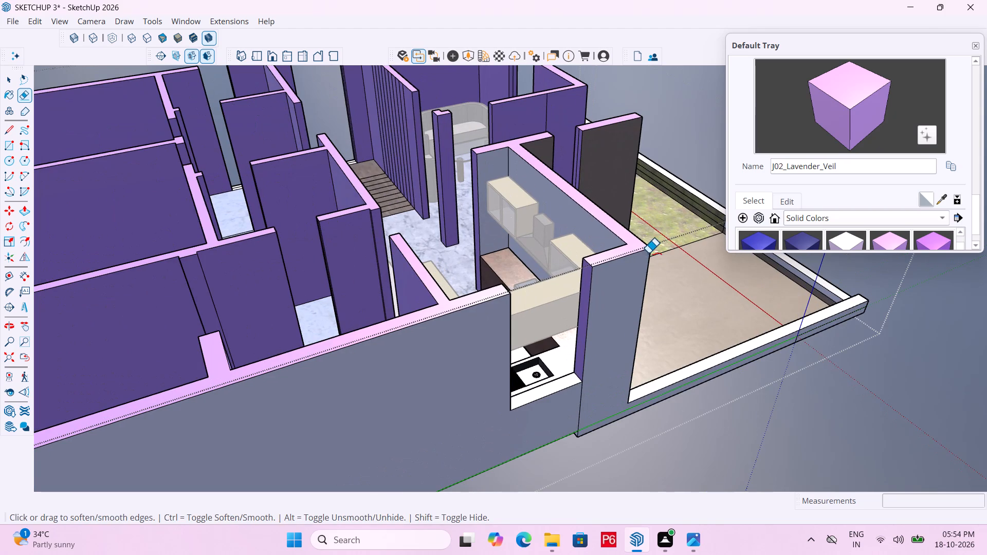
{"action": "key", "text": "ctrl+s"}
{"action": "key", "text": "ctrl+s"}
{"action": "key", "text": "ctrl+s"}
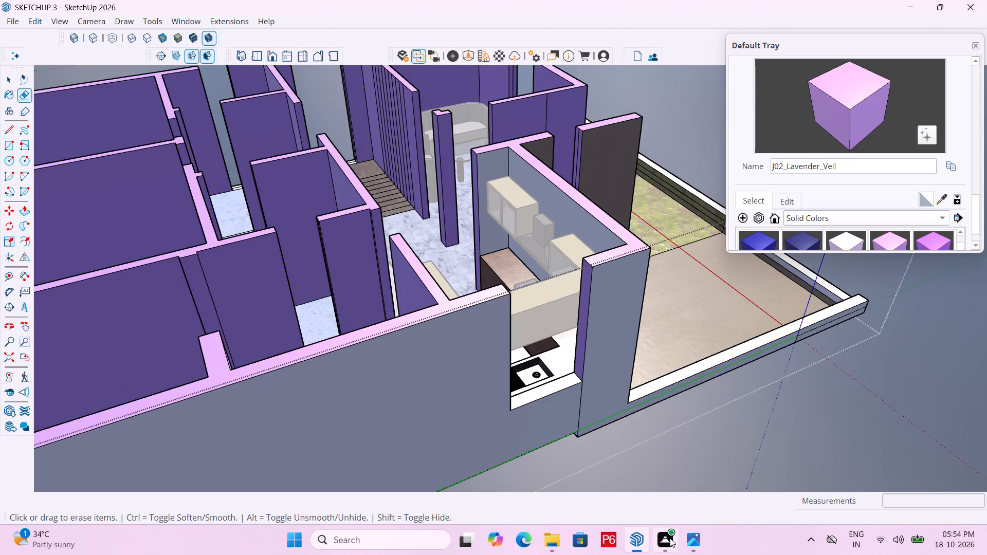
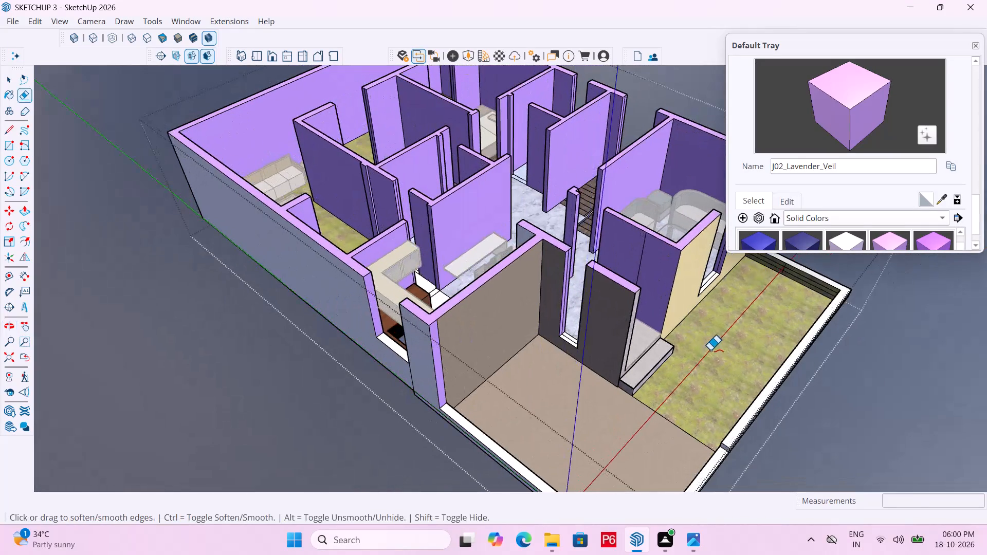
Save the model.
{"action": "key", "text": "ctrl+s"}
{"action": "key", "text": "ctrl+s"}
{"action": "key", "text": "ctrl+s"}
{"action": "key", "text": "ctrl+s"}
{"action": "key", "text": "ctrl+s"}
{"action": "key", "text": "ctrl+s"}
{"action": "key", "text": "ctrl+s"}
{"action": "key", "text": "ctrl+s"}
{"action": "key", "text": "ctrl+s"}
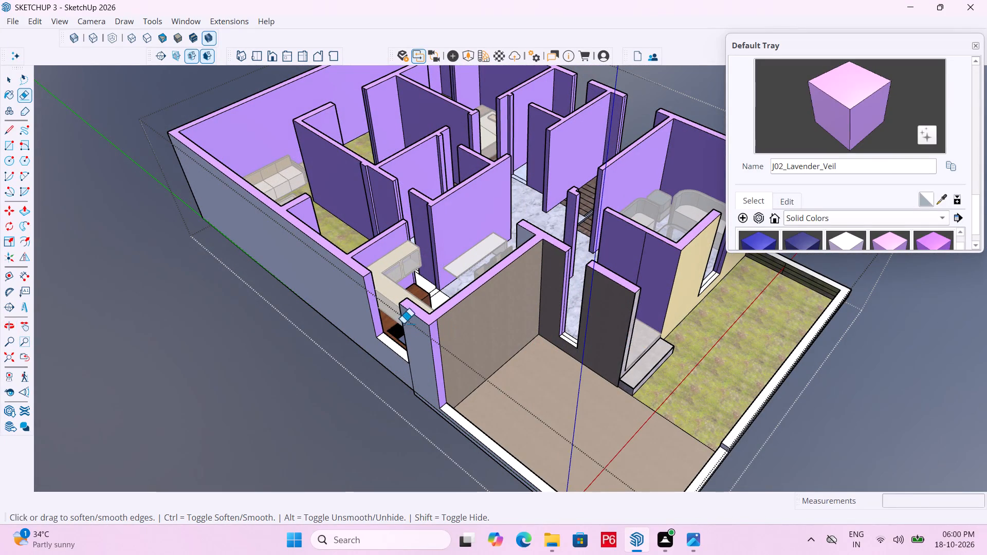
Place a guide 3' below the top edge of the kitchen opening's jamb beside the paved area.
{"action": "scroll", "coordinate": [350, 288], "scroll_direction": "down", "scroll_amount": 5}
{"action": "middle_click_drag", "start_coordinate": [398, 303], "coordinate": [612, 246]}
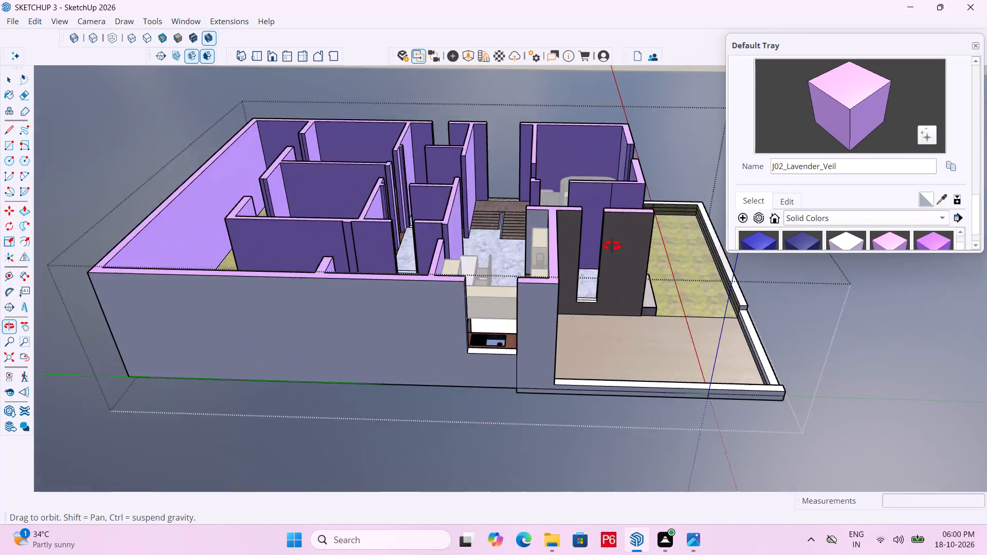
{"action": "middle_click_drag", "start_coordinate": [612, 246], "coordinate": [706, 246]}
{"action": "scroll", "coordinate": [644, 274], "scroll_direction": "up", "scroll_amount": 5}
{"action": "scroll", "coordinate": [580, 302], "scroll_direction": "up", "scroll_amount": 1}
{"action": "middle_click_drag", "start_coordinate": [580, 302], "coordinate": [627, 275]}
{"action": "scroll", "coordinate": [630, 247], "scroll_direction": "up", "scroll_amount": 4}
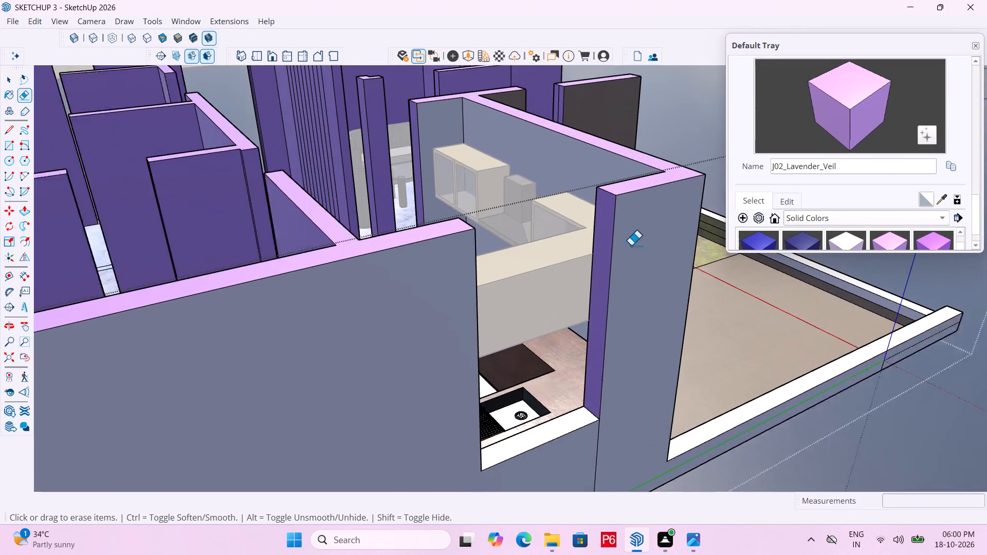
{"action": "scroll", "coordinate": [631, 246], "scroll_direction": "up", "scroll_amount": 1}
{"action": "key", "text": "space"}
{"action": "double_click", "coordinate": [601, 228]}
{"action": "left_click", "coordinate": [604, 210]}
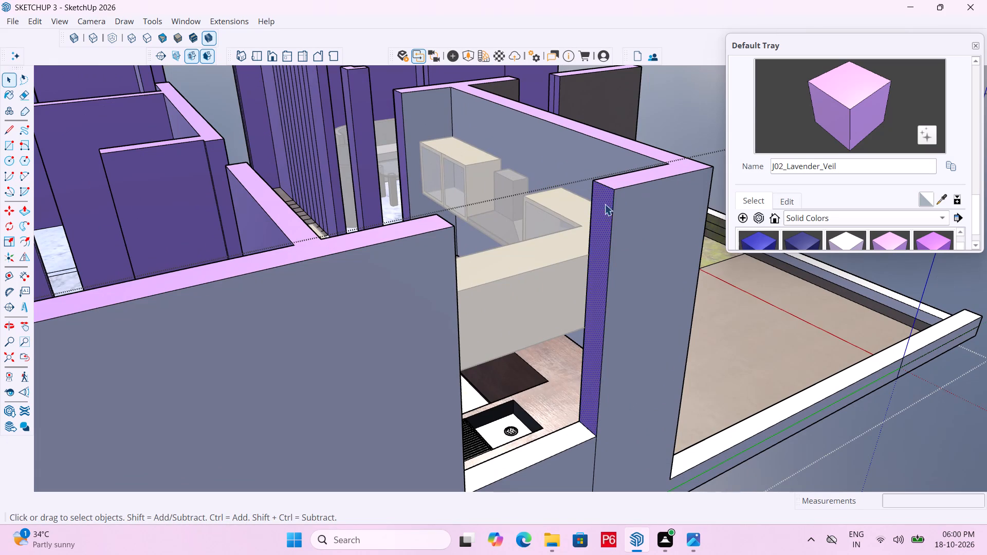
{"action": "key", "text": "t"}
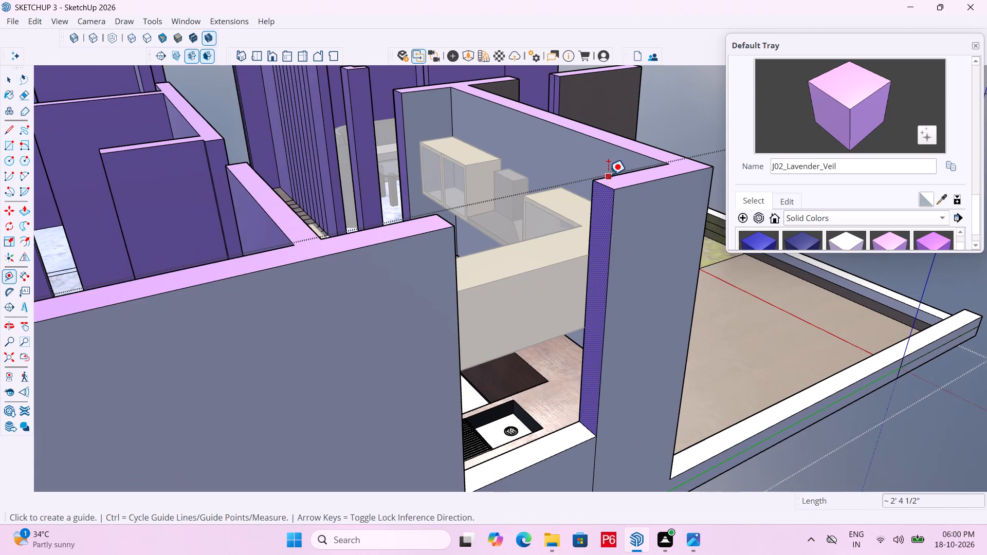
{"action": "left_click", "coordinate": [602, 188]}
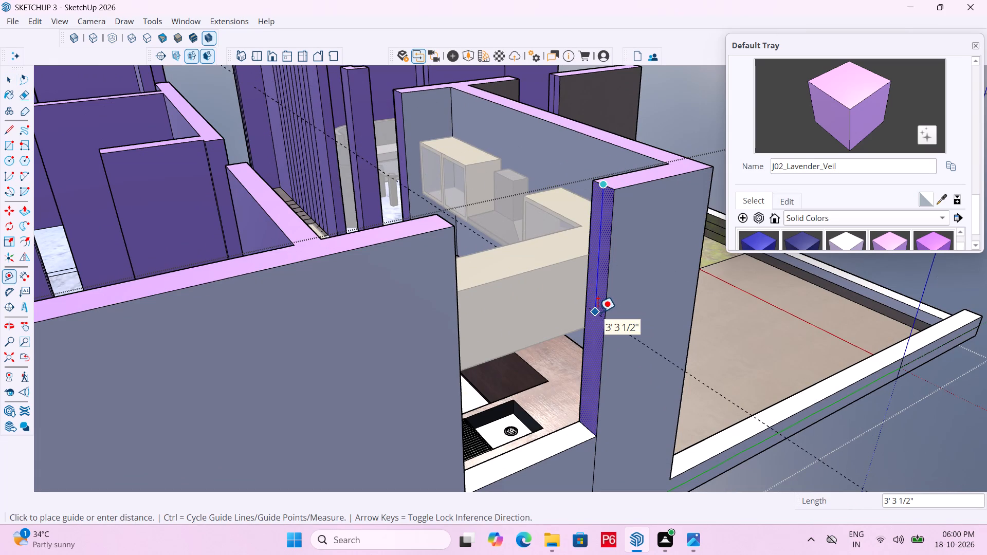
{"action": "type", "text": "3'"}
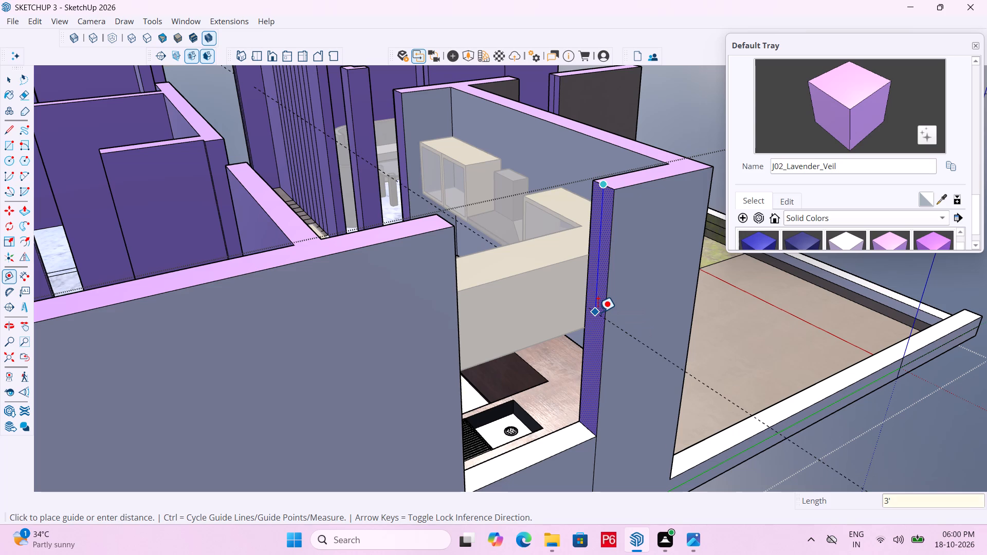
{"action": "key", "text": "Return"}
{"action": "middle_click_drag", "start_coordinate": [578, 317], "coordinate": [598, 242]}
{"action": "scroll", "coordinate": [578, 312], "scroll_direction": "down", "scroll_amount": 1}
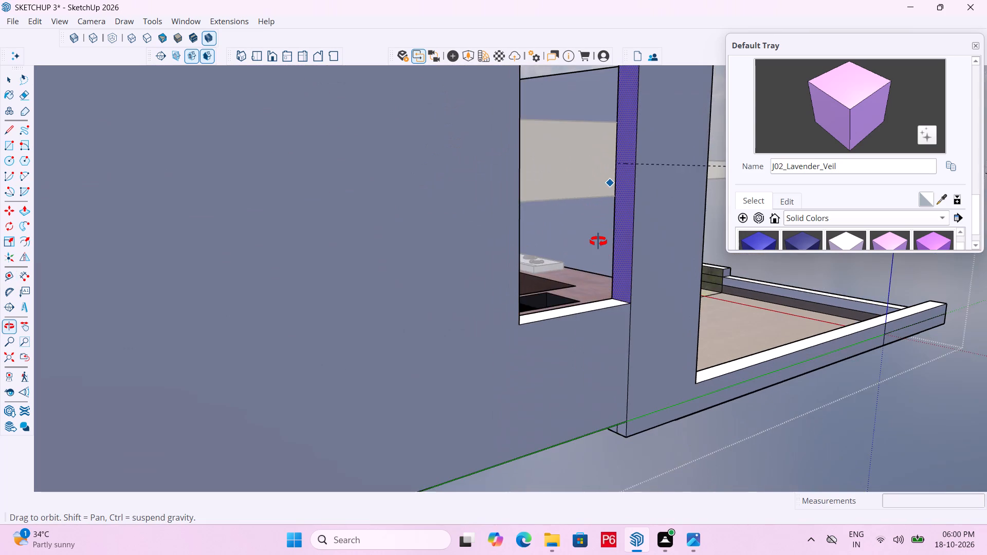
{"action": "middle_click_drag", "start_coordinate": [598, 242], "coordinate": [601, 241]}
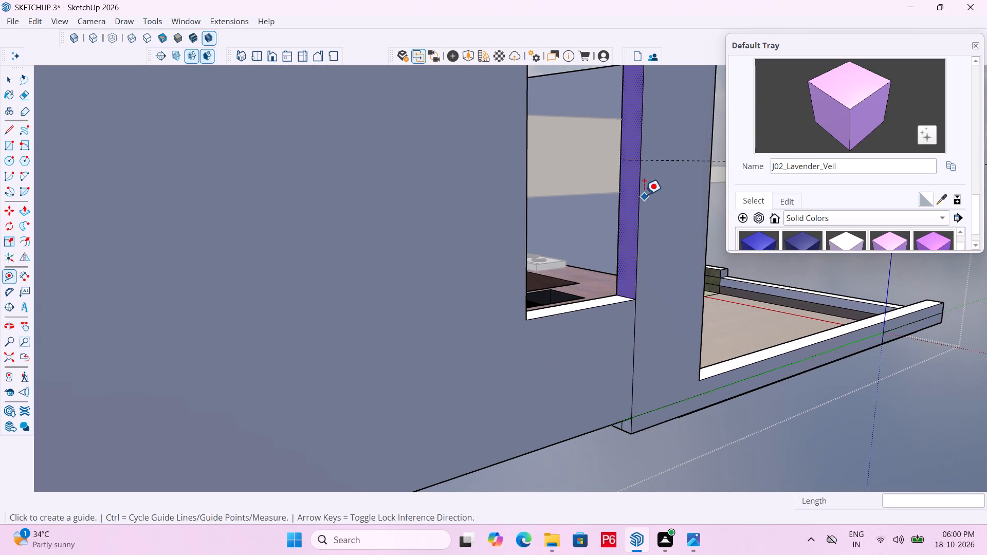
Measure from the guide down to the top of the kitchen opening's low wall, and save the model.
{"action": "left_click", "coordinate": [25, 274]}
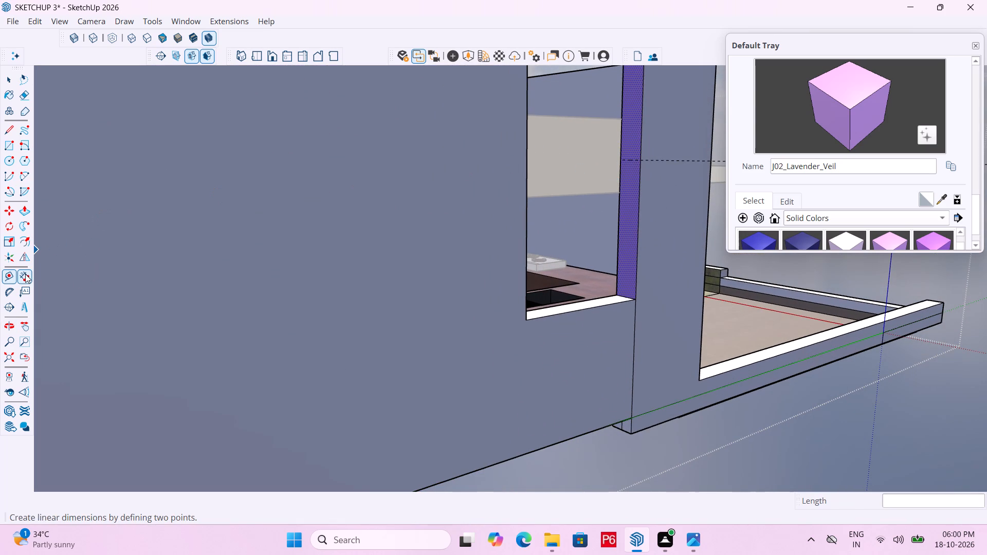
{"action": "scroll", "coordinate": [623, 189], "scroll_direction": "up", "scroll_amount": 4}
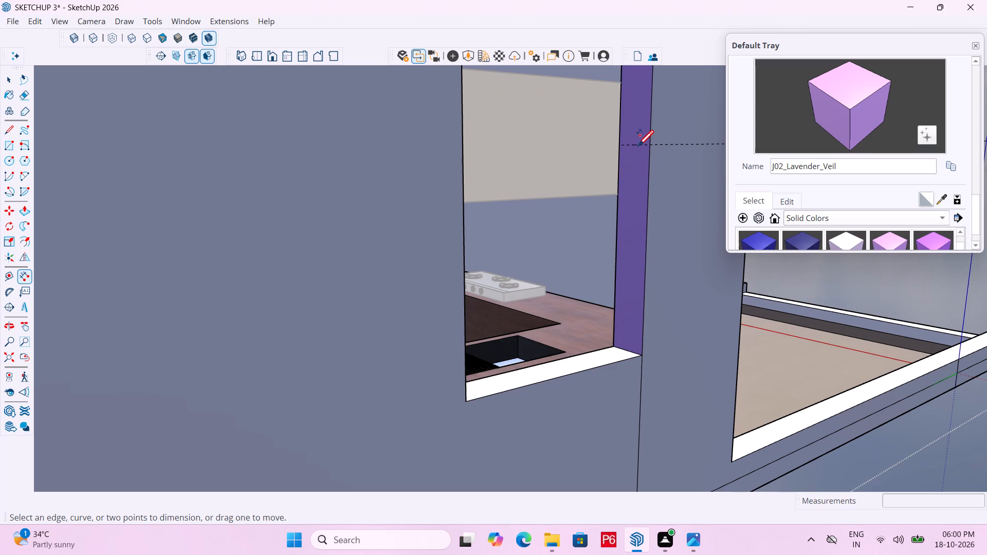
{"action": "left_click", "coordinate": [638, 147]}
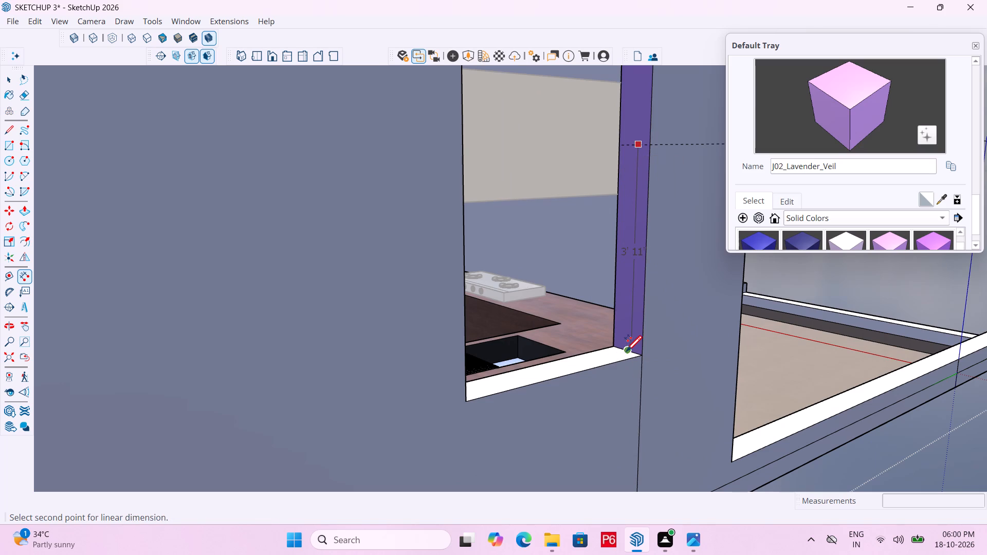
{"action": "key", "text": "Escape"}
{"action": "key", "text": "ctrl+s"}
{"action": "key", "text": "ctrl+s"}
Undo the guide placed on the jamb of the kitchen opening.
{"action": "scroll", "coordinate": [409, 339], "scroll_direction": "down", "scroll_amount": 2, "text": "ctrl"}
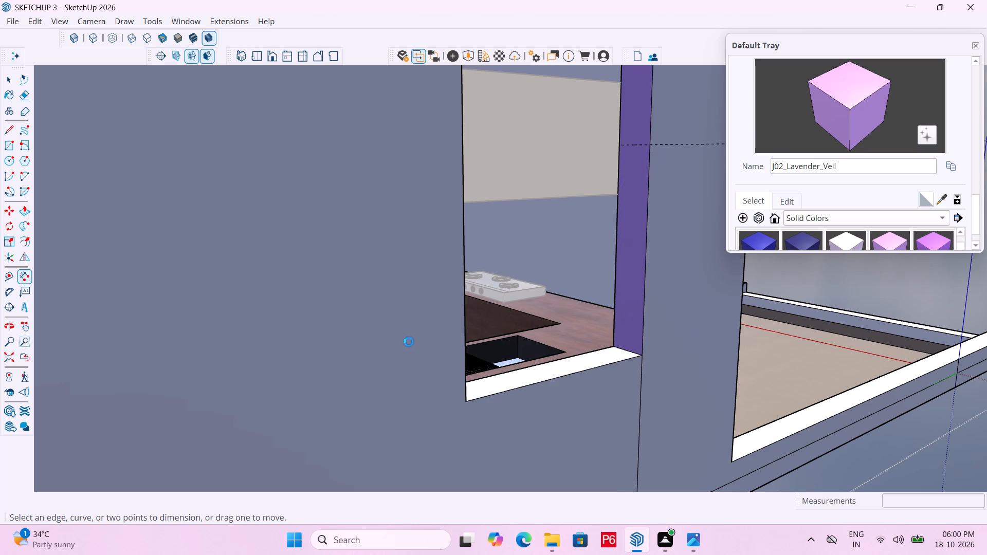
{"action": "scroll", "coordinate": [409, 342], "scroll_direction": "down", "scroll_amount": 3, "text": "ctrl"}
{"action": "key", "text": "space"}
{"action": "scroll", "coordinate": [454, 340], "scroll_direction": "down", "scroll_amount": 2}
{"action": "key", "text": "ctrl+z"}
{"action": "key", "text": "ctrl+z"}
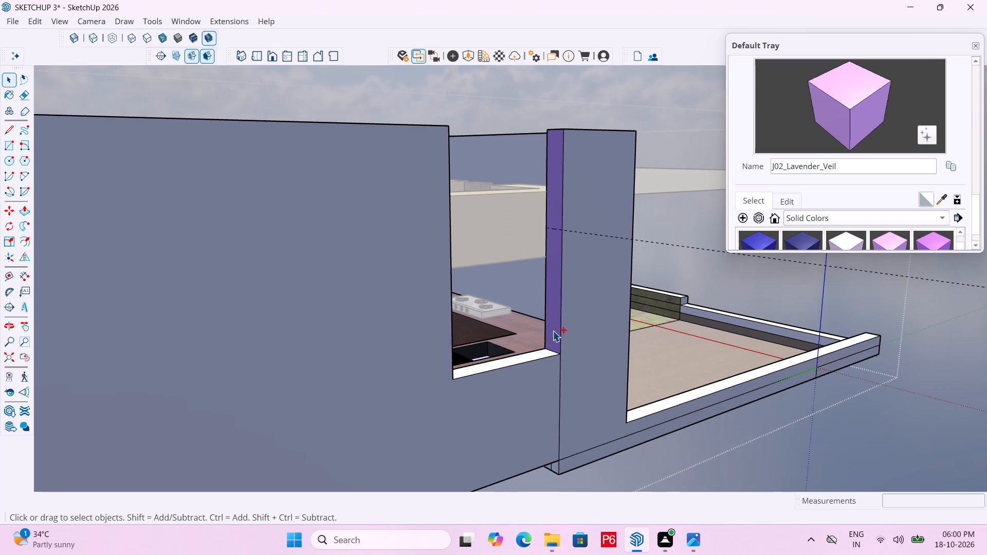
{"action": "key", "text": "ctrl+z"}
Measure the height of the low wall below the kitchen opening from its base line, and save the model.
{"action": "scroll", "coordinate": [554, 401], "scroll_direction": "up", "scroll_amount": 1}
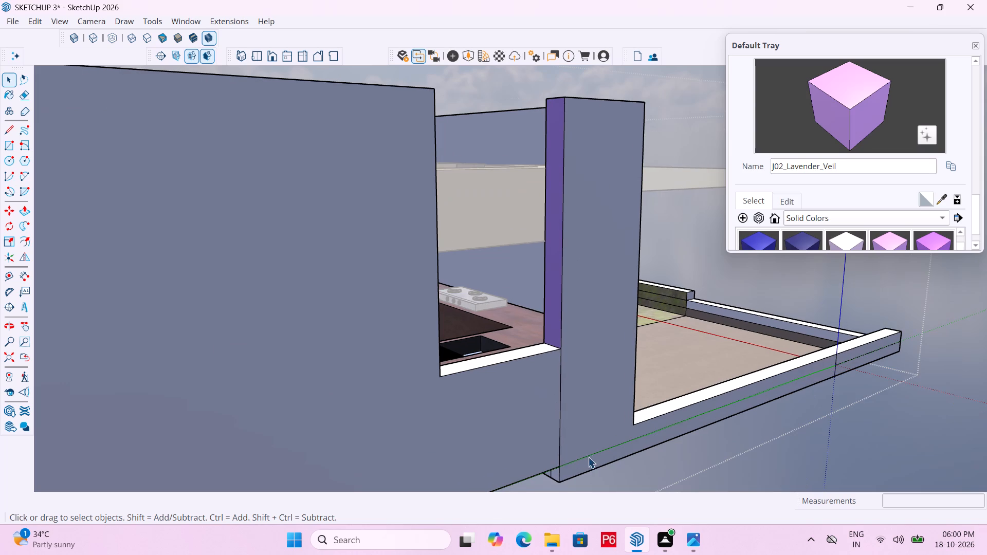
{"action": "left_click", "coordinate": [26, 279]}
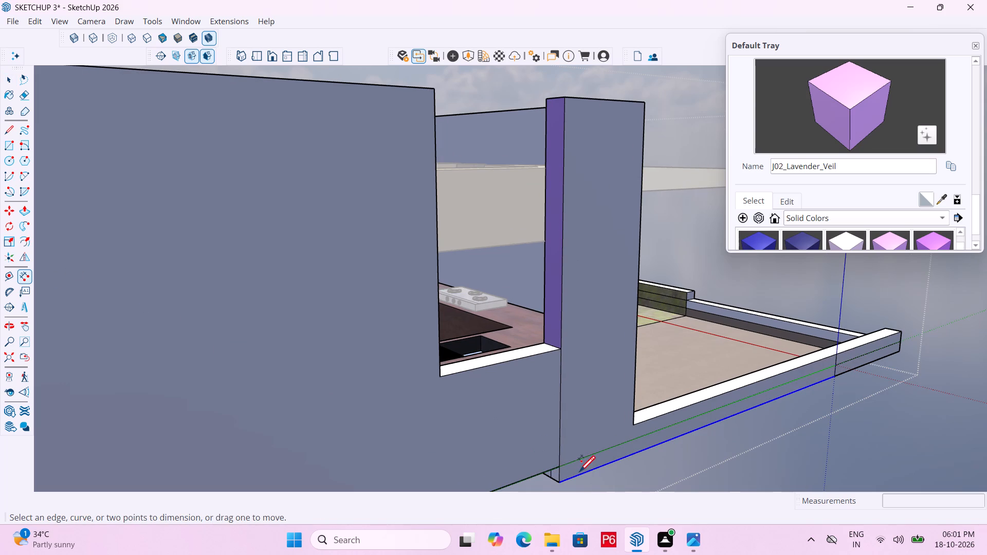
{"action": "left_click_drag", "start_coordinate": [561, 464], "coordinate": [560, 456]}
{"action": "double_click", "coordinate": [562, 350]}
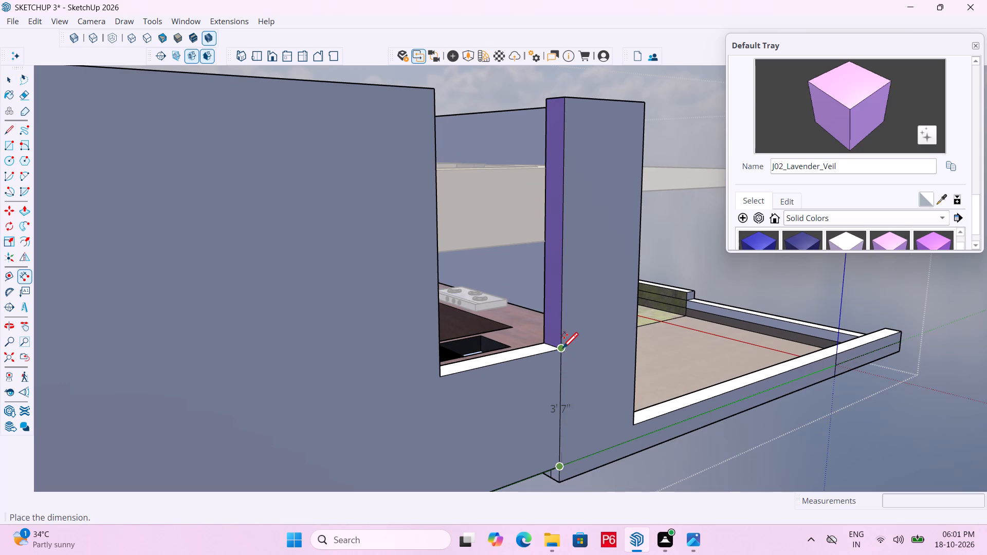
{"action": "key", "text": "Escape"}
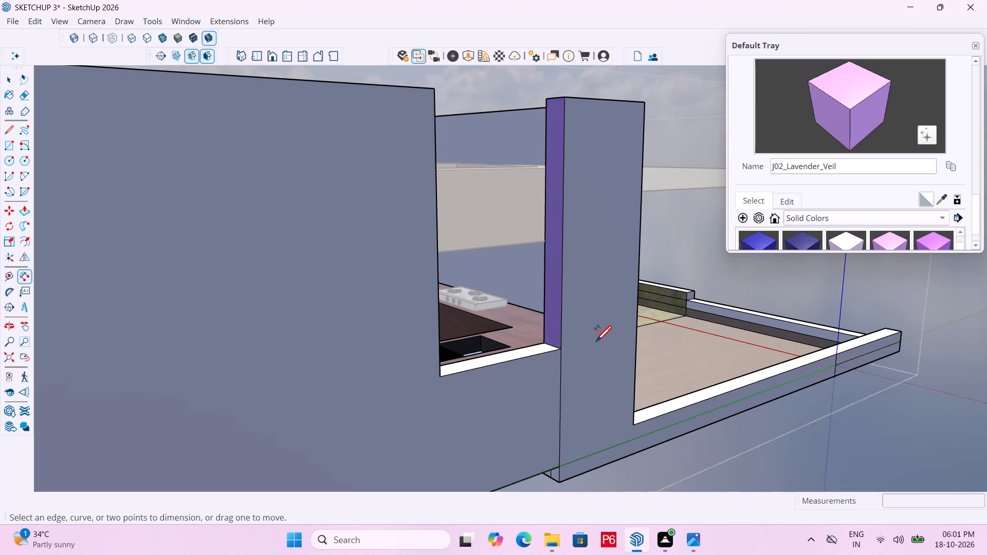
{"action": "key", "text": "ctrl+s"}
{"action": "key", "text": "ctrl+s"}
Push/Pull the top of the kitchen opening's low wall down 3' 1", level with the top of the boundary wall.
{"action": "key", "text": "p"}
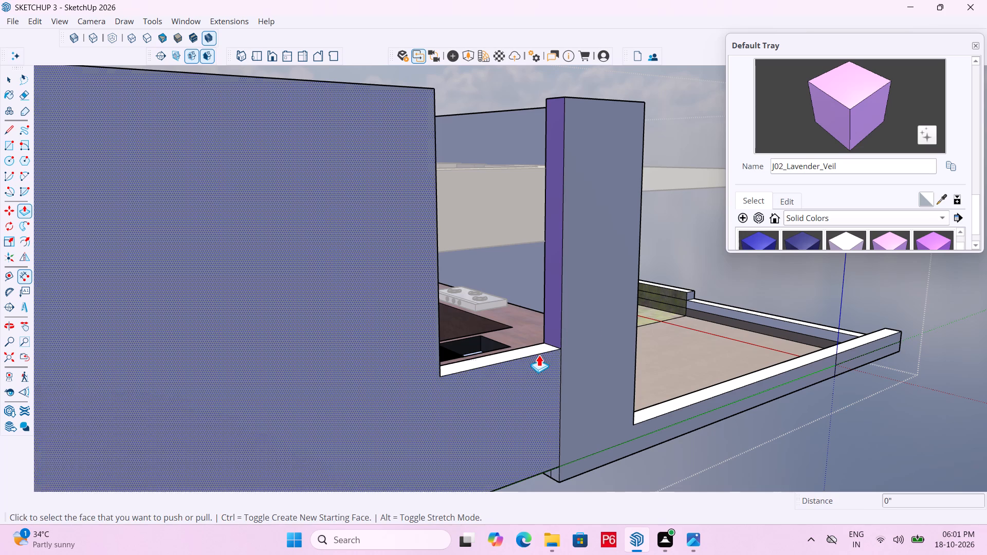
{"action": "left_click", "coordinate": [543, 344]}
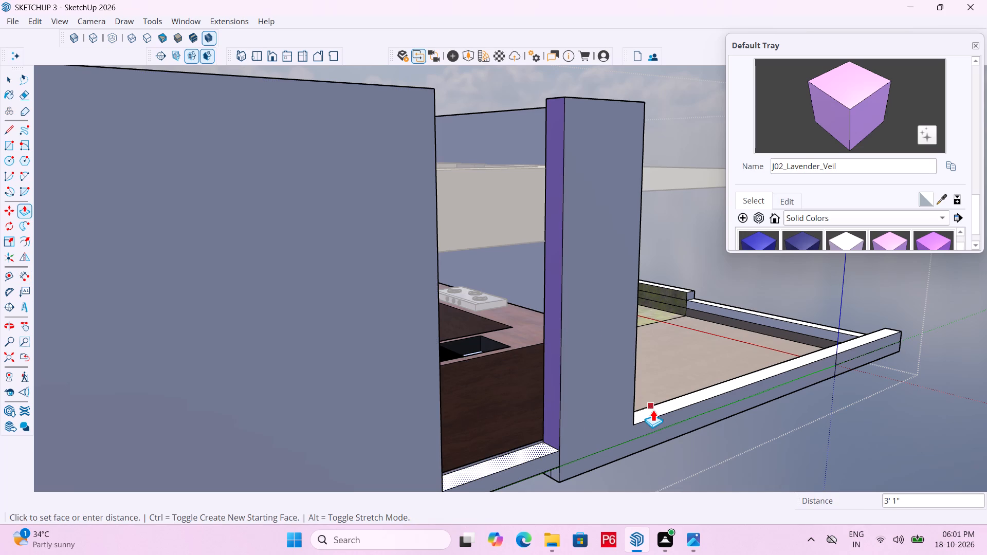
{"action": "left_click", "coordinate": [653, 410]}
{"action": "left_click", "coordinate": [541, 448]}
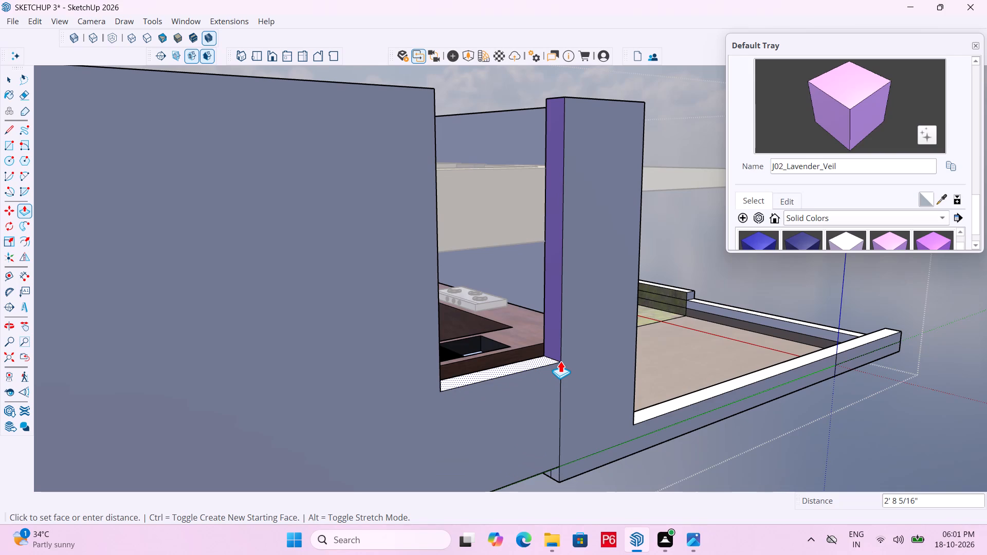
{"action": "key", "text": "Escape"}
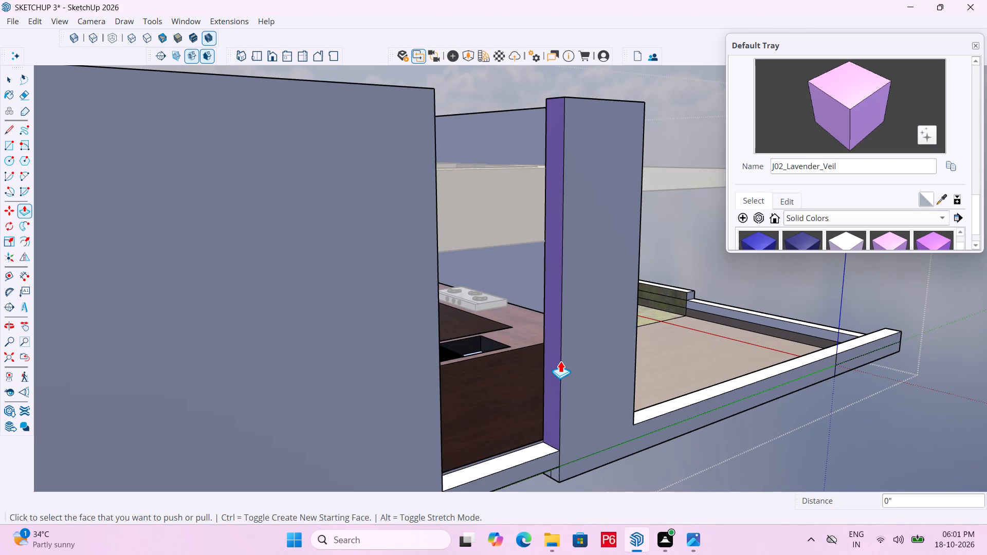
Place a guide 3' above the base line on the outer wall beside the kitchen opening.
{"action": "scroll", "coordinate": [547, 427], "scroll_direction": "up", "scroll_amount": 2}
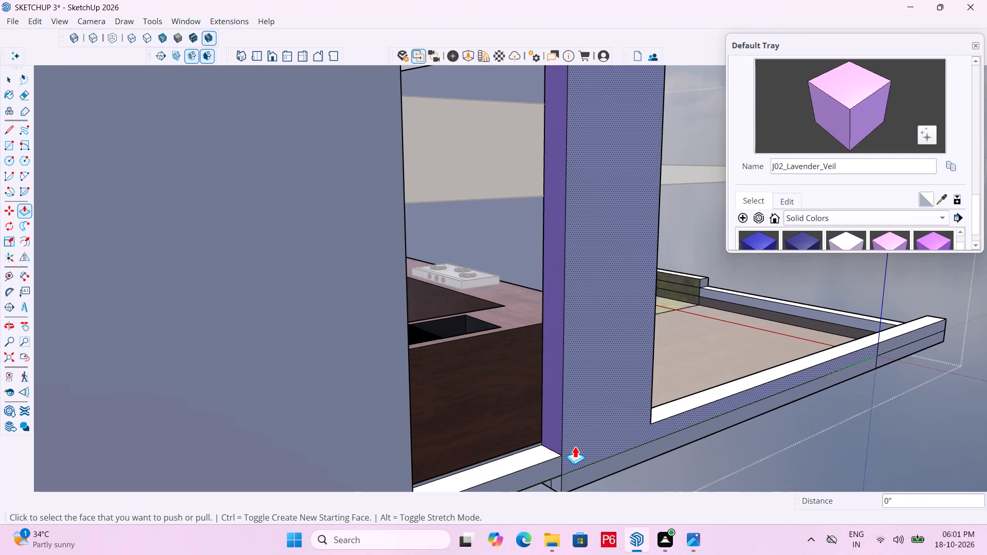
{"action": "key", "text": "t"}
{"action": "left_click", "coordinate": [583, 467]}
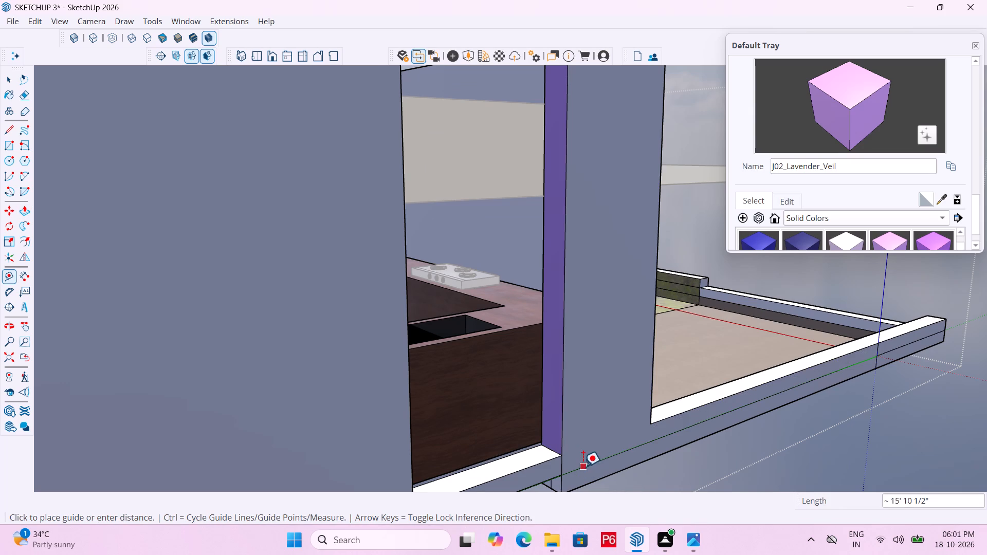
{"action": "type", "text": "3'"}
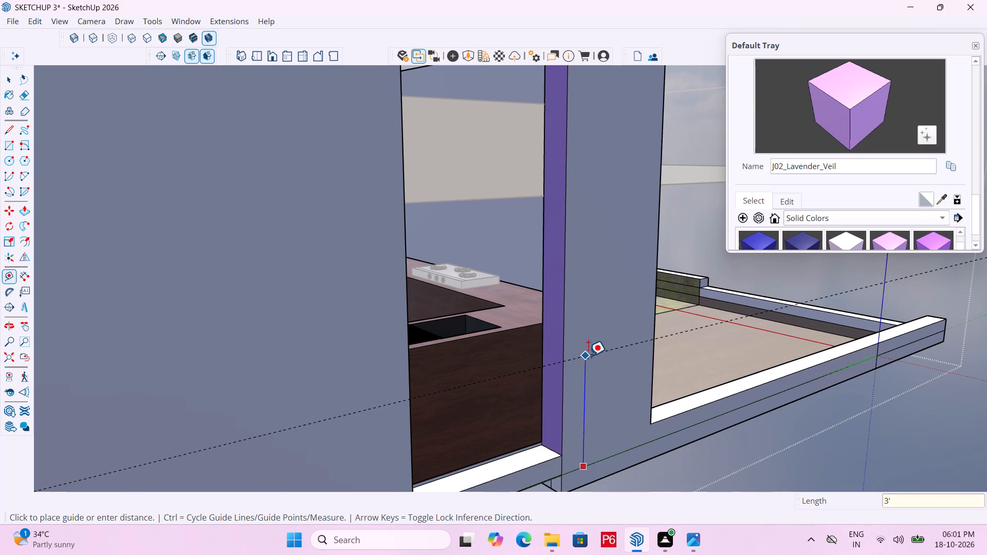
{"action": "key", "text": "Return"}
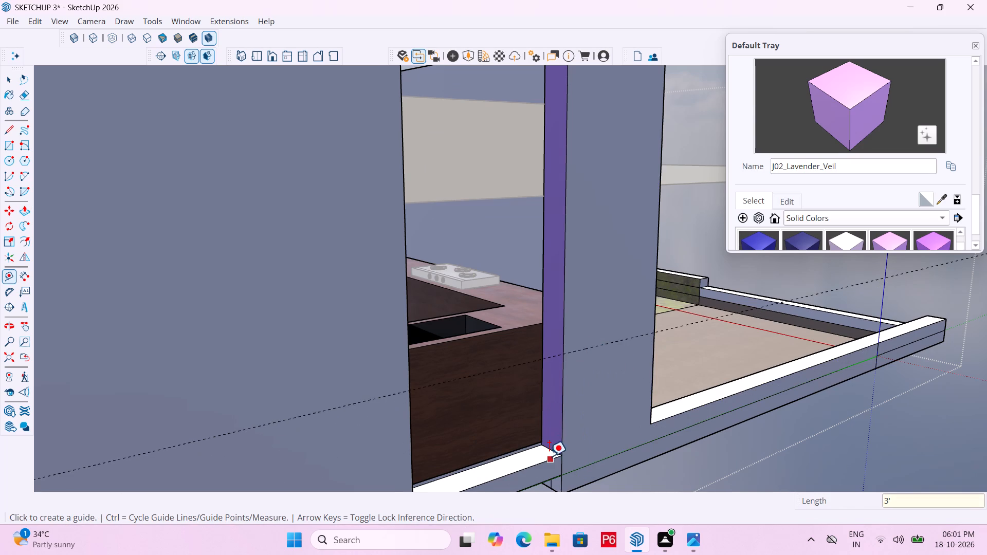
{"action": "middle_click_drag", "start_coordinate": [552, 456], "coordinate": [577, 437]}
{"action": "key", "text": "t"}
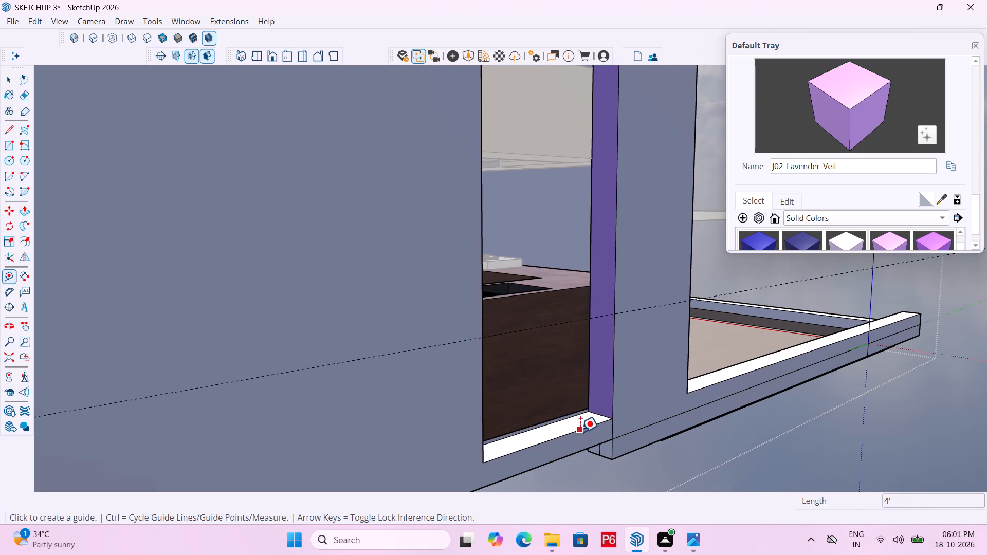
{"action": "key", "text": "space"}
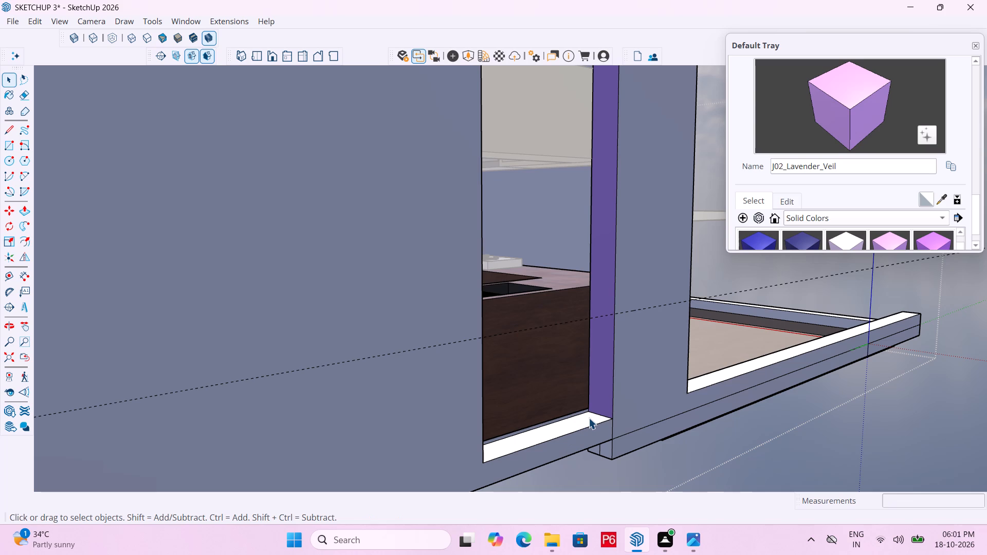
Push/Pull the top of the kitchen opening's low wall up 2' 6" to the guide.
{"action": "double_click", "coordinate": [561, 427]}
{"action": "key", "text": "p"}
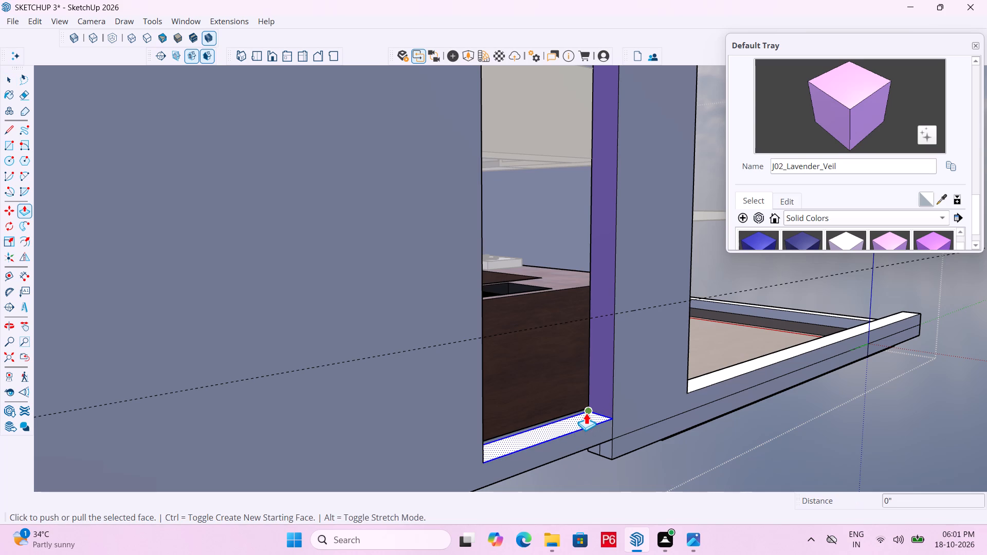
{"action": "left_click", "coordinate": [586, 413]}
{"action": "left_click", "coordinate": [630, 308]}
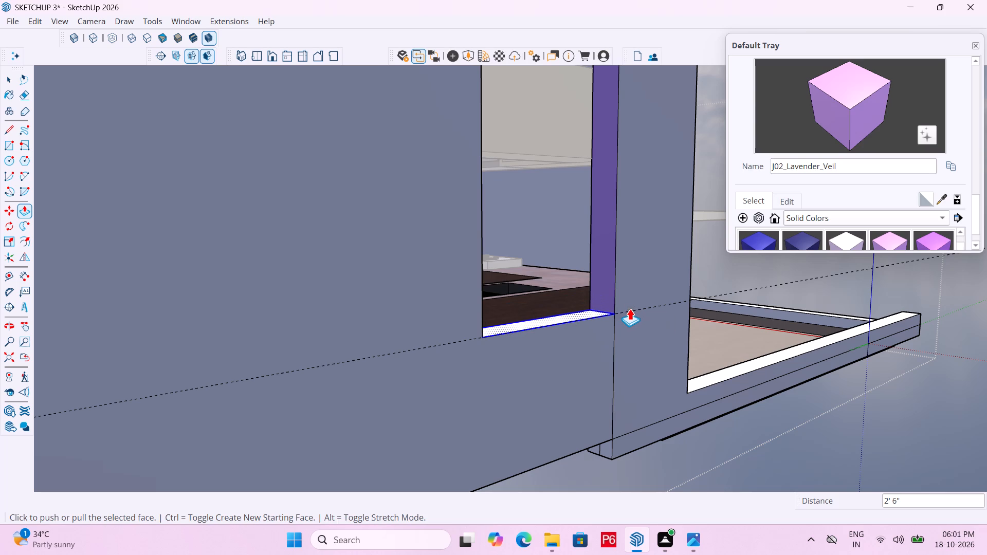
Save the model with the adjusted low wall.
{"action": "scroll", "coordinate": [598, 331], "scroll_direction": "down", "scroll_amount": 4}
{"action": "middle_click_drag", "start_coordinate": [594, 338], "coordinate": [546, 391]}
{"action": "key", "text": "ctrl+s"}
{"action": "key", "text": "ctrl+s"}
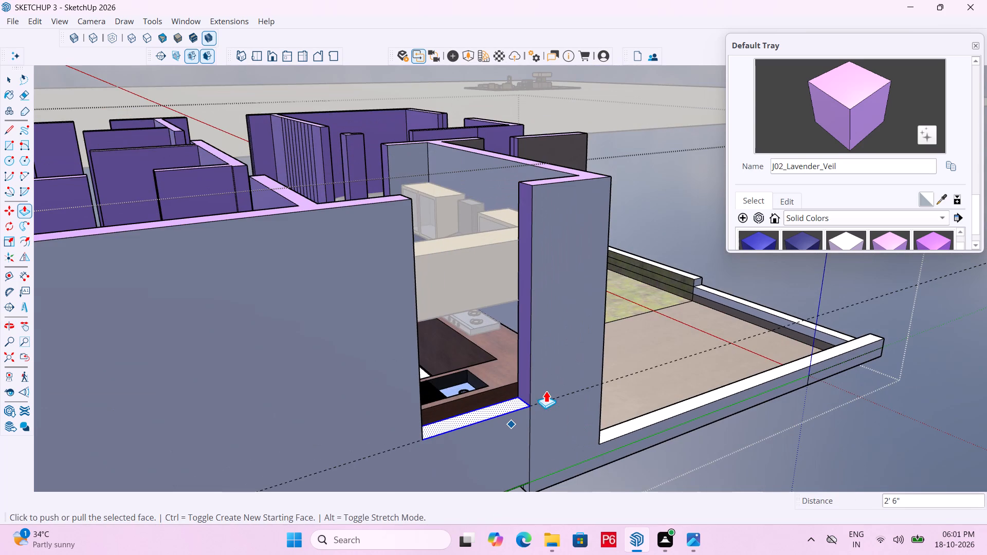
{"action": "key", "text": "ctrl+s"}
{"action": "key", "text": "ctrl+s"}
{"action": "key", "text": "ctrl+s"}
Erase the guide line running along the outer wall at the low wall's top.
{"action": "scroll", "coordinate": [637, 346], "scroll_direction": "down", "scroll_amount": 4}
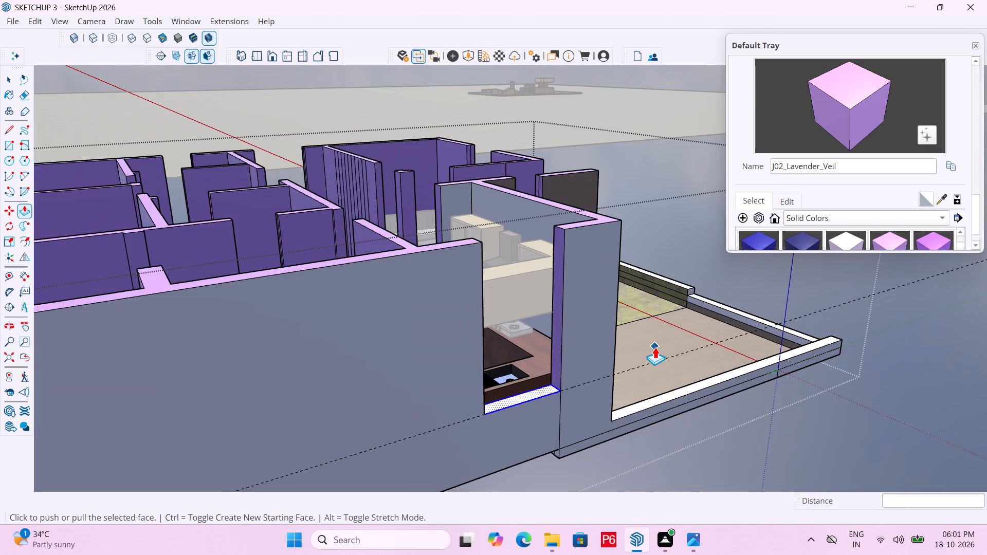
{"action": "key", "text": "e"}
{"action": "left_click_drag", "start_coordinate": [815, 312], "coordinate": [815, 308]}
{"action": "left_click", "coordinate": [814, 306]}
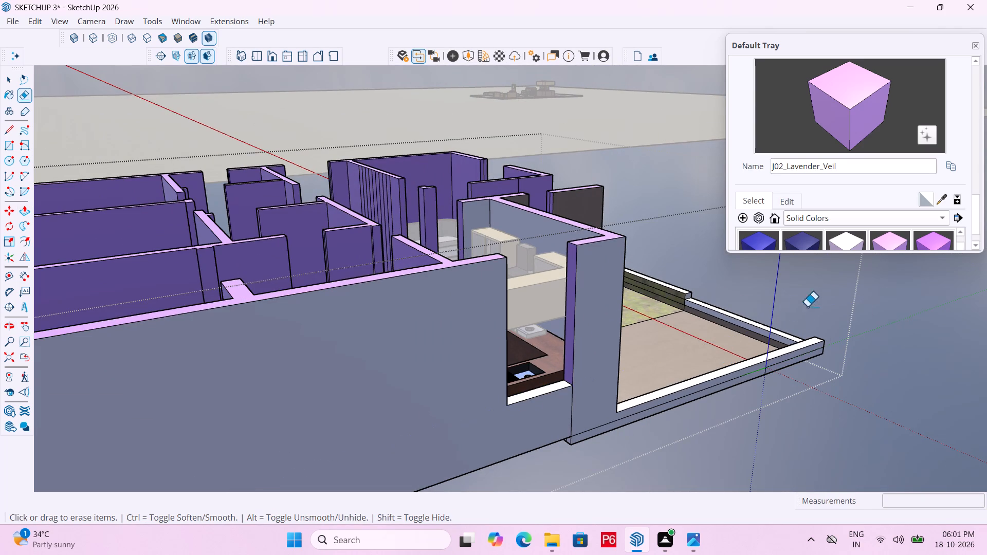
Save the model with the guide at the low wall's top erased.
{"action": "scroll", "coordinate": [643, 362], "scroll_direction": "down", "scroll_amount": 2}
{"action": "scroll", "coordinate": [552, 362], "scroll_direction": "down", "scroll_amount": 1}
{"action": "middle_click_drag", "start_coordinate": [542, 369], "coordinate": [525, 380]}
{"action": "key", "text": "ctrl+s"}
{"action": "key", "text": "ctrl+s"}
{"action": "key", "text": "ctrl+s"}
Erase the row of closely spaced vertical lines on the lavender wall beside the wood-plank floor.
{"action": "scroll", "coordinate": [413, 223], "scroll_direction": "up", "scroll_amount": 4}
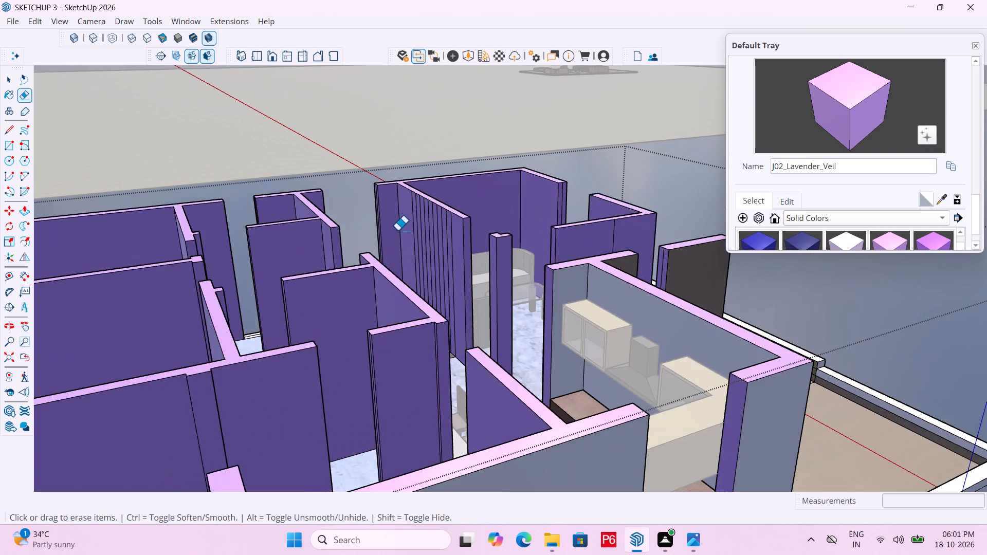
{"action": "middle_click_drag", "start_coordinate": [399, 232], "coordinate": [516, 291]}
{"action": "scroll", "coordinate": [523, 291], "scroll_direction": "up", "scroll_amount": 1}
{"action": "scroll", "coordinate": [584, 309], "scroll_direction": "up", "scroll_amount": 3}
{"action": "left_click_drag", "start_coordinate": [587, 309], "coordinate": [549, 296]}
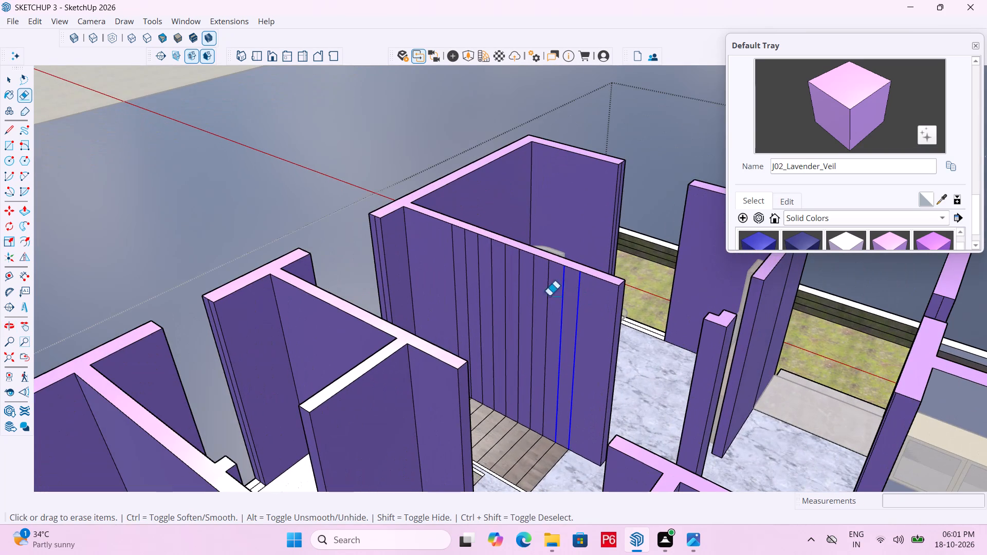
{"action": "left_click_drag", "start_coordinate": [549, 296], "coordinate": [453, 261]}
Save the model with the cleaned-up plank-side wall.
{"action": "scroll", "coordinate": [408, 252], "scroll_direction": "down", "scroll_amount": 10}
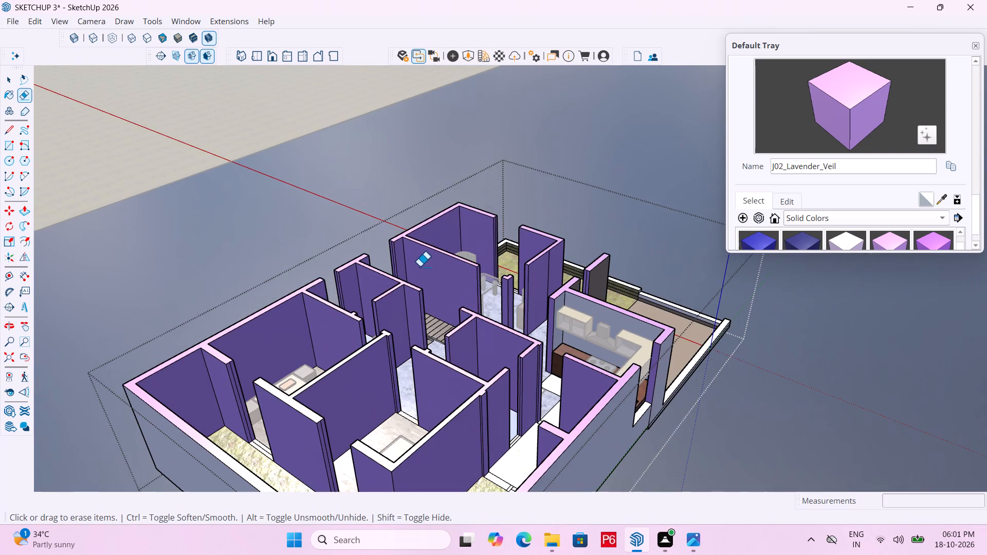
{"action": "scroll", "coordinate": [419, 267], "scroll_direction": "down", "scroll_amount": 1}
{"action": "key", "text": "ctrl+s"}
{"action": "key", "text": "ctrl+s"}
{"action": "key", "text": "ctrl+s"}
{"action": "key", "text": "ctrl+s"}
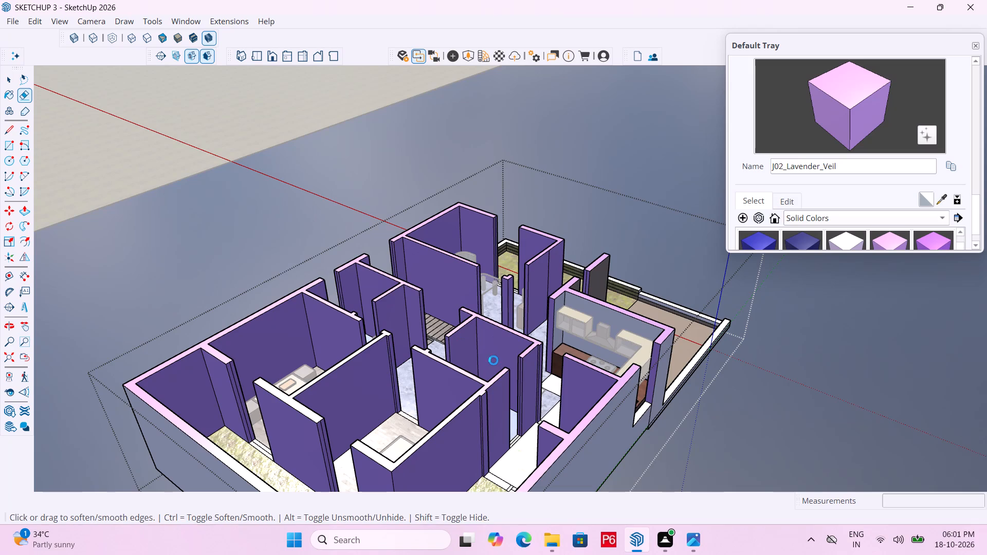
{"action": "key", "text": "ctrl+s"}
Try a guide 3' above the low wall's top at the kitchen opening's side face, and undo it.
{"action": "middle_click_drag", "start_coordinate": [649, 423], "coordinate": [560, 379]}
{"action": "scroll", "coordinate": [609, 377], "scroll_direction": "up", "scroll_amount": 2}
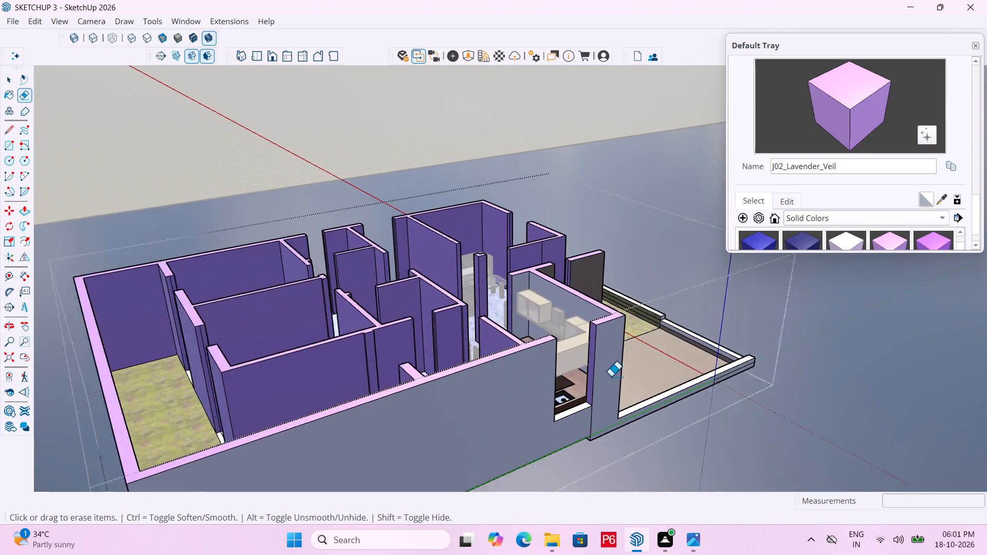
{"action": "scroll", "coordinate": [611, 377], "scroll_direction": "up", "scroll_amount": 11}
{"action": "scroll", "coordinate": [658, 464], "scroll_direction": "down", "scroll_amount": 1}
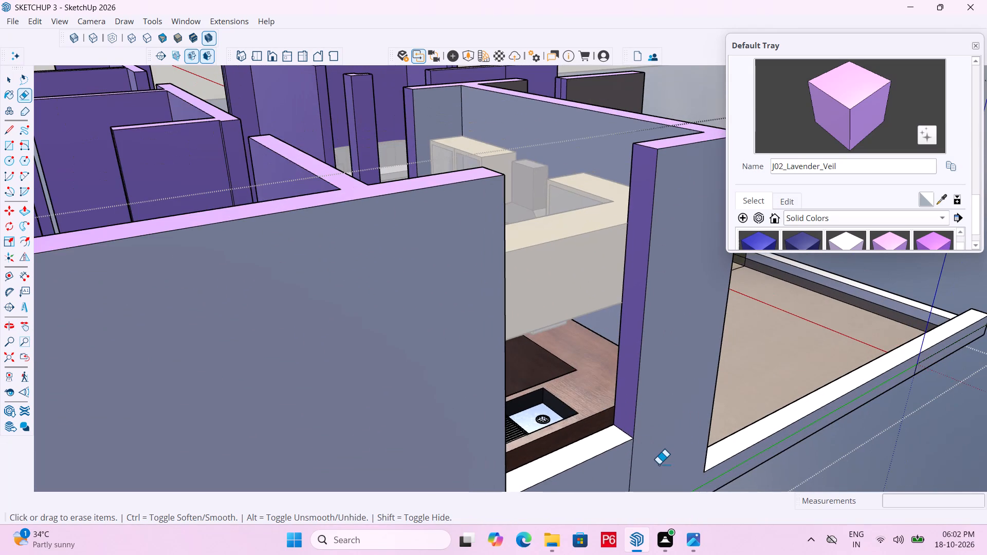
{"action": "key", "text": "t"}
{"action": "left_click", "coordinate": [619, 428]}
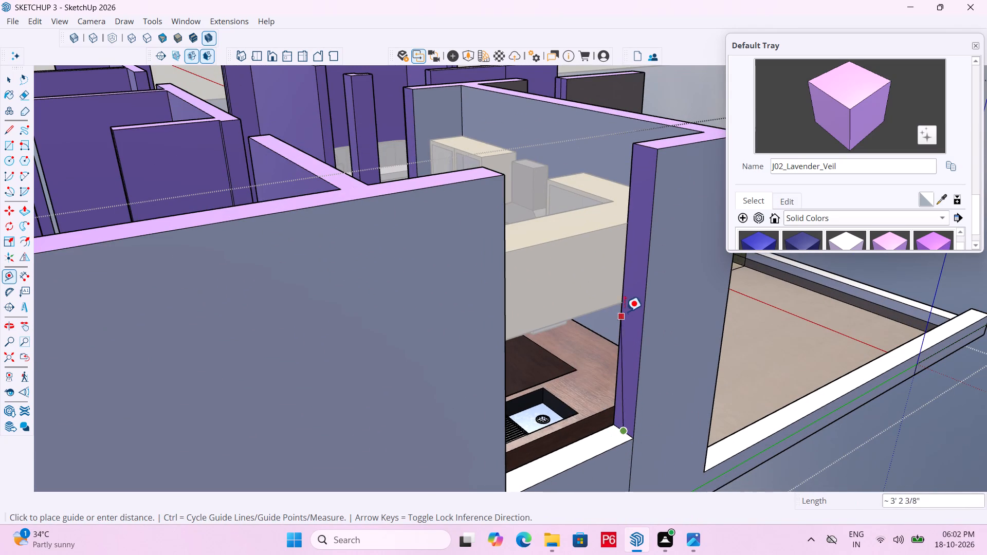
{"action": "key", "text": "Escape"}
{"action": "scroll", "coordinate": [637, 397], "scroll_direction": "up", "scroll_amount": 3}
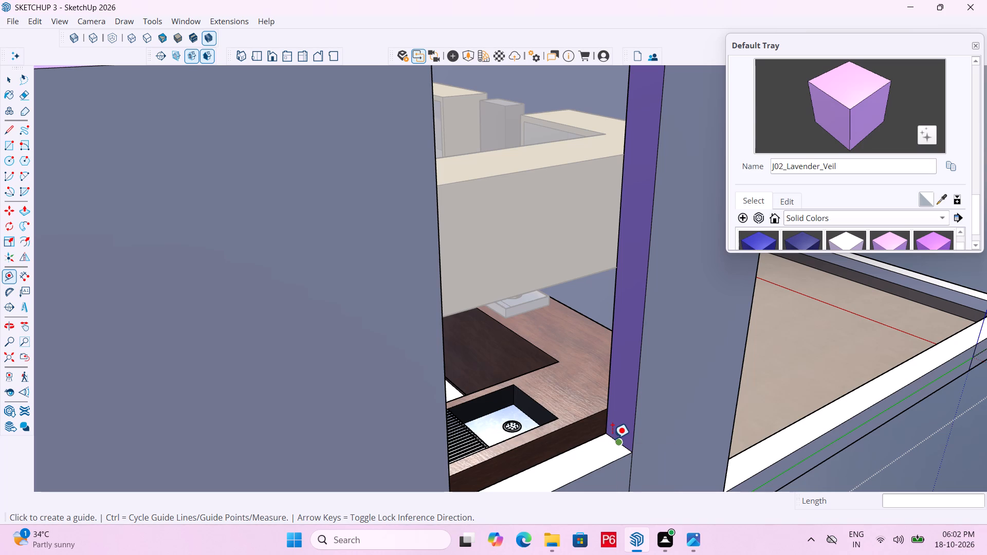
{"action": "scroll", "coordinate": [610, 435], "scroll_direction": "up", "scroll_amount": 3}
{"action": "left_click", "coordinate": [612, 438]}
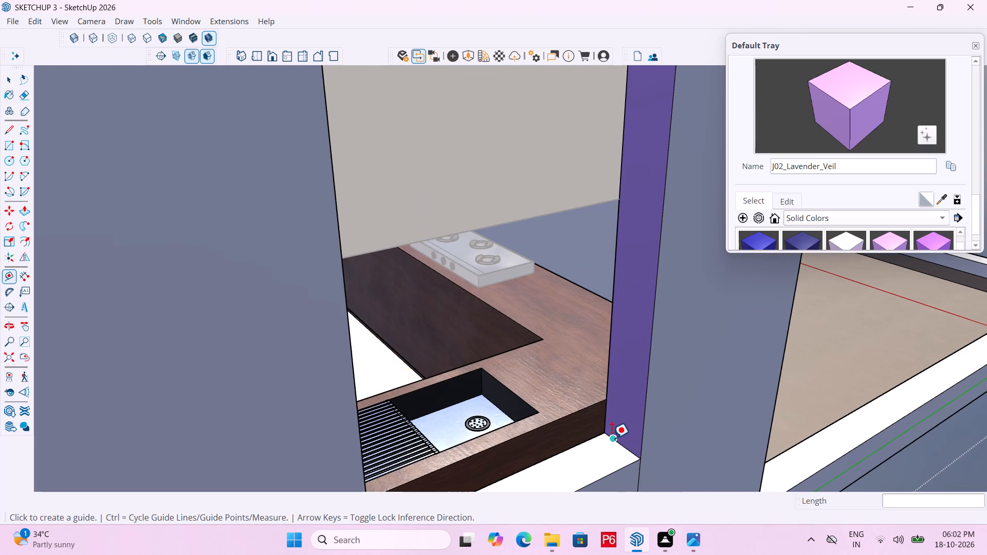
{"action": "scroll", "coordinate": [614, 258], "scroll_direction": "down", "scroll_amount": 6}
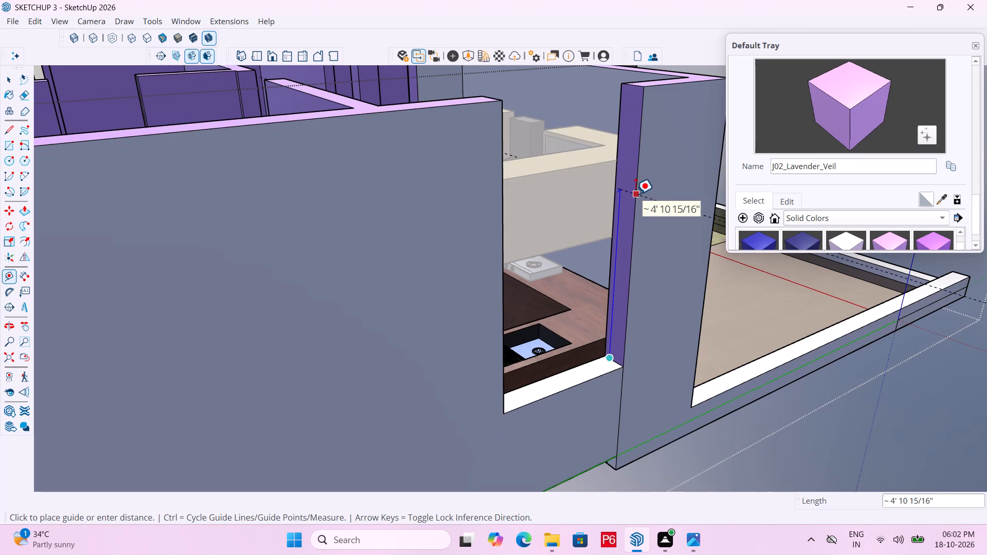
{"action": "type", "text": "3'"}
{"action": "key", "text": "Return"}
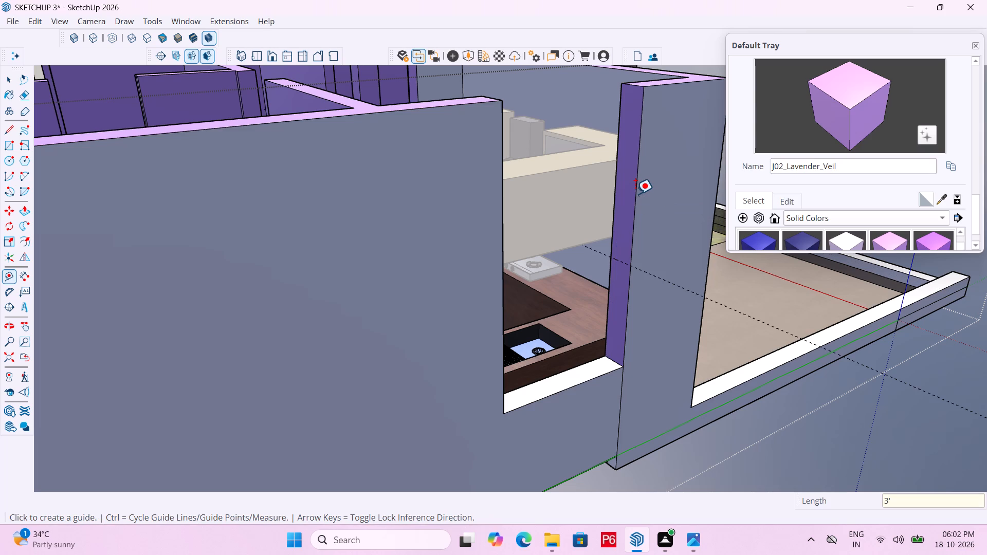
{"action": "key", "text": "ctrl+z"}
Place a guide 4' above the low wall's top on the side face of the kitchen opening.
{"action": "scroll", "coordinate": [606, 352], "scroll_direction": "up", "scroll_amount": 3}
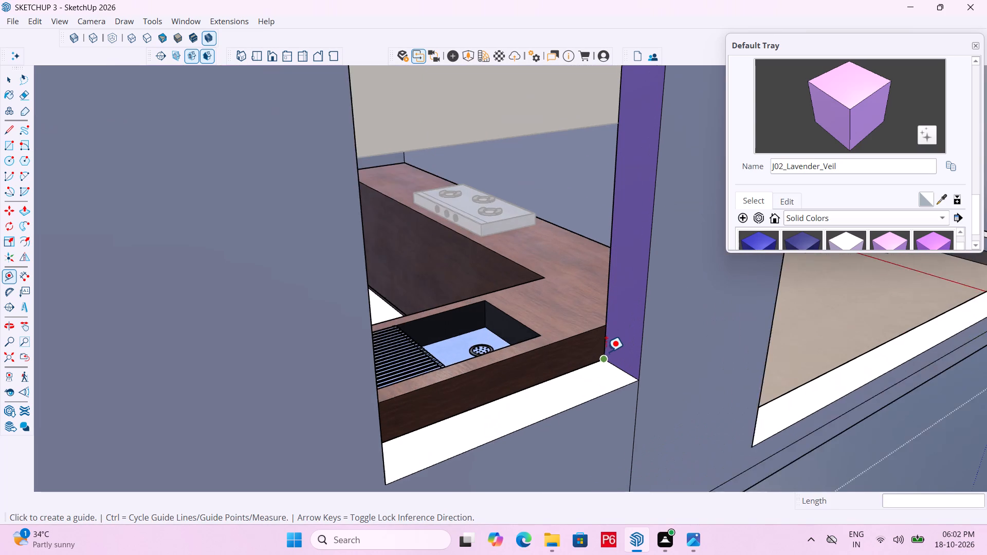
{"action": "scroll", "coordinate": [606, 352], "scroll_direction": "up", "scroll_amount": 7}
{"action": "left_click", "coordinate": [616, 367]}
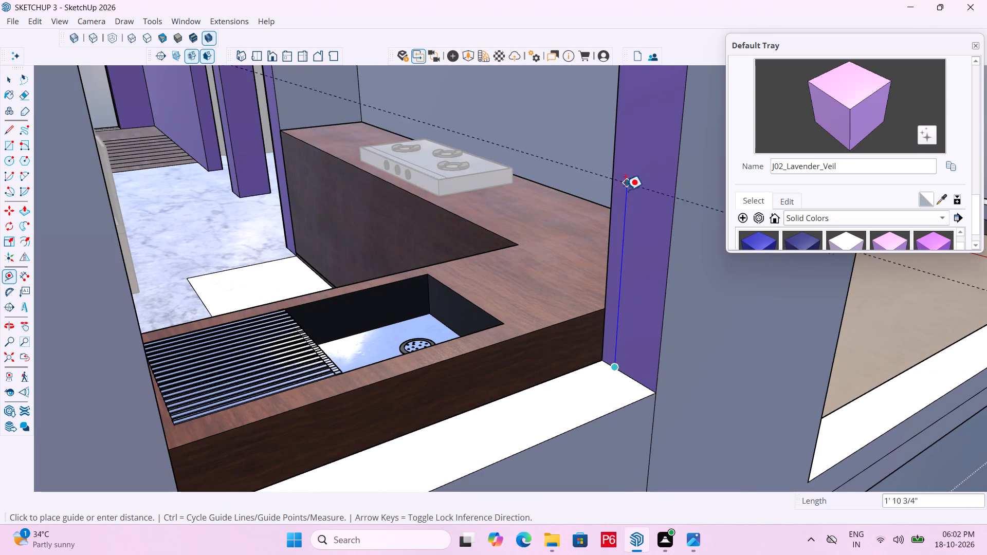
{"action": "scroll", "coordinate": [610, 224], "scroll_direction": "down", "scroll_amount": 5}
{"action": "type", "text": "4'"}
{"action": "key", "text": "Return"}
{"action": "scroll", "coordinate": [542, 217], "scroll_direction": "down", "scroll_amount": 6}
{"action": "scroll", "coordinate": [515, 268], "scroll_direction": "down", "scroll_amount": 2}
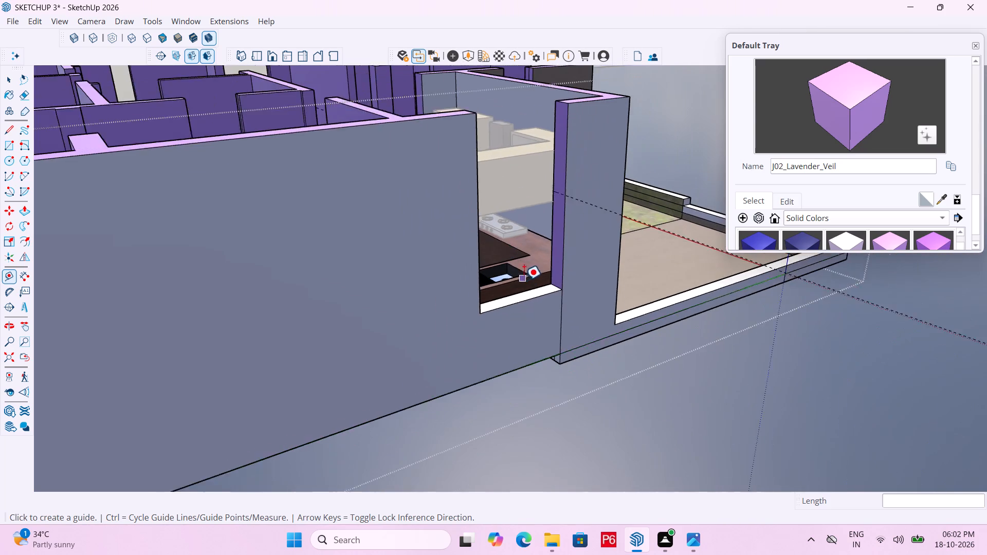
Draw a 9" line across the kitchen opening's side face along the 4' guide.
{"action": "scroll", "coordinate": [524, 281], "scroll_direction": "down", "scroll_amount": 2}
{"action": "scroll", "coordinate": [575, 169], "scroll_direction": "up", "scroll_amount": 6}
{"action": "scroll", "coordinate": [571, 217], "scroll_direction": "up", "scroll_amount": 4}
{"action": "key", "text": "l"}
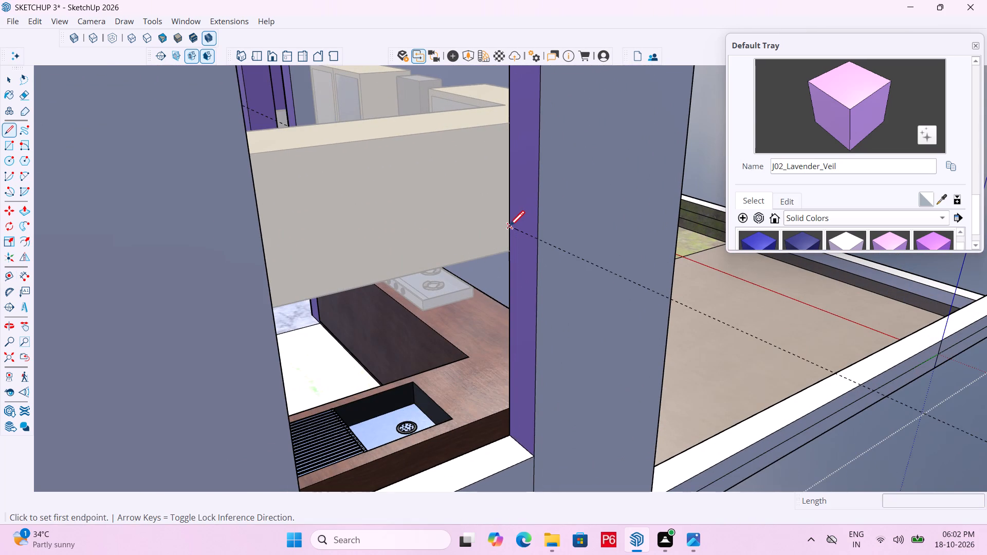
{"action": "double_click", "coordinate": [508, 228]}
{"action": "key", "text": "Escape"}
{"action": "key", "text": "l"}
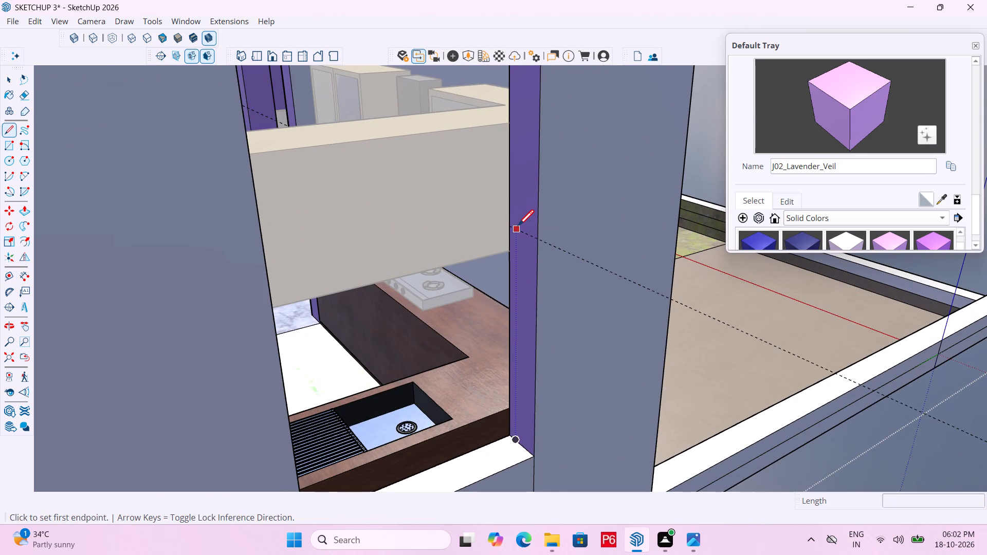
{"action": "left_click", "coordinate": [509, 228]}
{"action": "left_click", "coordinate": [537, 238]}
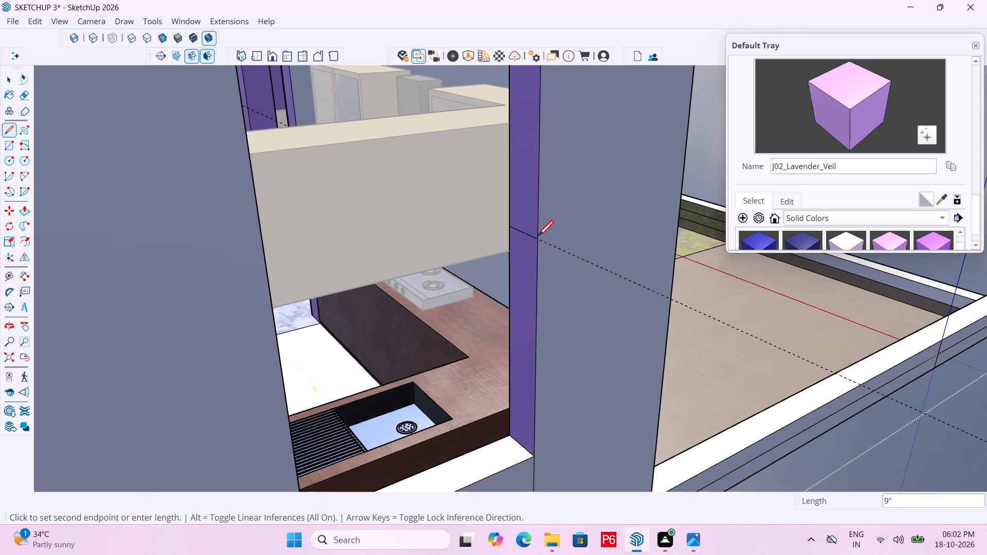
Erase the 4' guide line running out from the kitchen opening.
{"action": "scroll", "coordinate": [523, 169], "scroll_direction": "down", "scroll_amount": 6}
{"action": "key", "text": "space"}
{"action": "scroll", "coordinate": [532, 181], "scroll_direction": "down", "scroll_amount": 4}
{"action": "type", "text": "PE"}
{"action": "left_click", "coordinate": [824, 314]}
{"action": "left_click_drag", "start_coordinate": [827, 314], "coordinate": [839, 313]}
{"action": "left_click", "coordinate": [839, 313]}
Save the model with the kitchen opening's side face split.
{"action": "key", "text": "ctrl+s"}
{"action": "key", "text": "ctrl+s"}
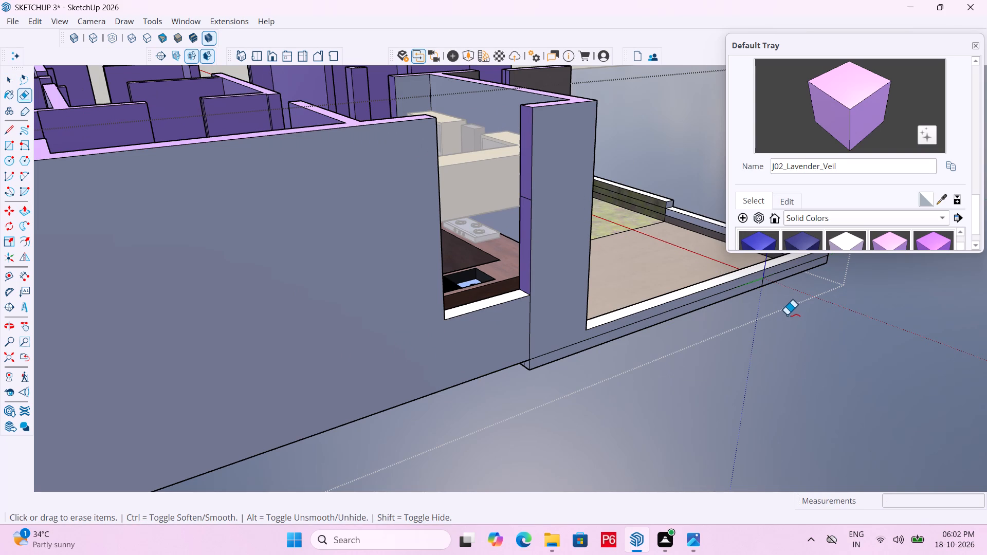
{"action": "key", "text": "ctrl+s"}
{"action": "key", "text": "ctrl+s"}
Push/Pull the side face above the dividing line 4' across the kitchen opening to the opposite wall, forming the window's head.
{"action": "scroll", "coordinate": [504, 168], "scroll_direction": "up", "scroll_amount": 17}
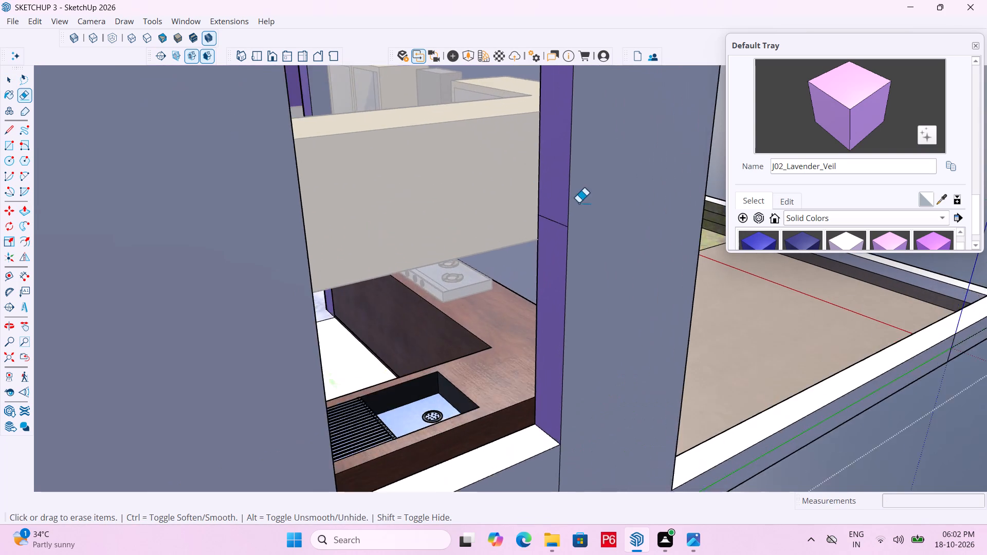
{"action": "scroll", "coordinate": [578, 203], "scroll_direction": "up", "scroll_amount": 1}
{"action": "scroll", "coordinate": [640, 221], "scroll_direction": "down", "scroll_amount": 5}
{"action": "key", "text": "p"}
{"action": "left_click", "coordinate": [602, 188]}
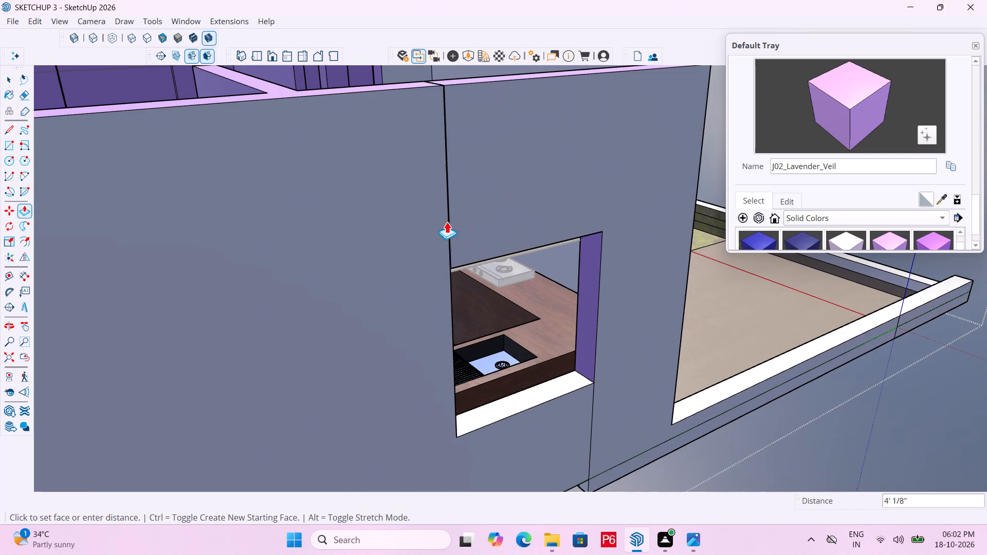
{"action": "left_click", "coordinate": [446, 242]}
Save the model with the wall filled in above the kitchen window.
{"action": "scroll", "coordinate": [555, 196], "scroll_direction": "down", "scroll_amount": 7}
{"action": "middle_click_drag", "start_coordinate": [601, 197], "coordinate": [129, 198]}
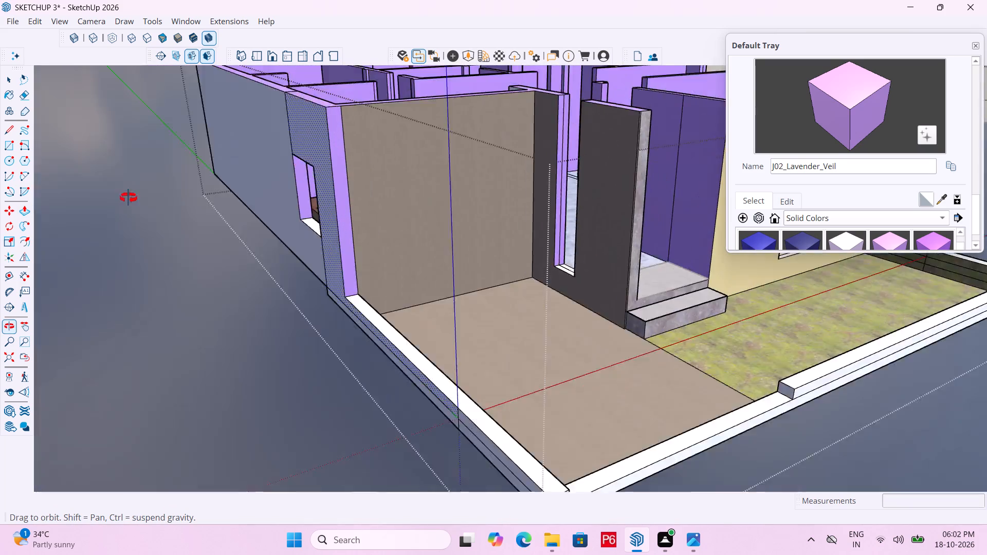
{"action": "middle_click_drag", "start_coordinate": [129, 198], "coordinate": [255, 190]}
{"action": "key", "text": "ctrl+s"}
{"action": "key", "text": "ctrl+s"}
{"action": "key", "text": "ctrl+s"}
{"action": "key", "text": "ctrl+s"}
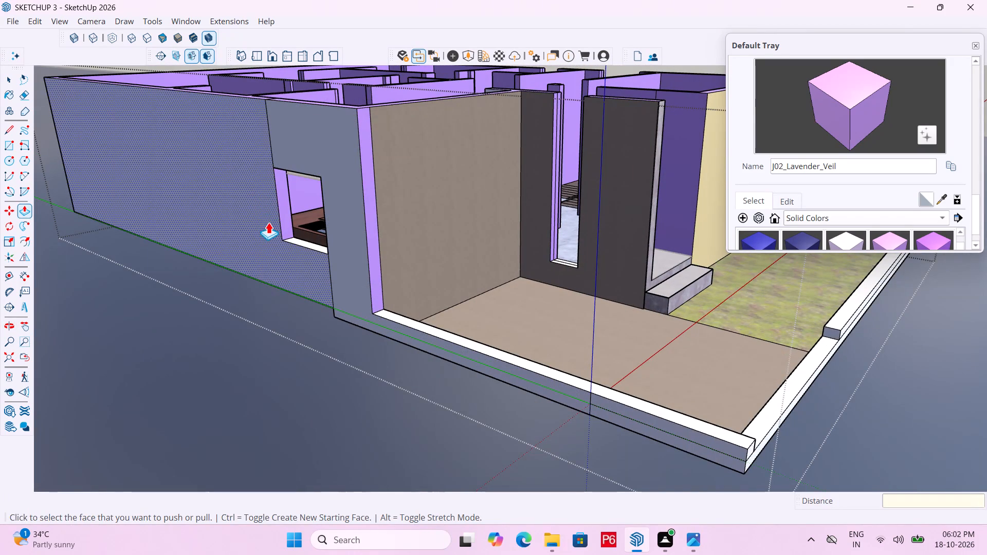
{"action": "key", "text": "ctrl+s"}
{"action": "key", "text": "ctrl+s"}
Examine the outer walls and openings from all around the house.
{"action": "scroll", "coordinate": [413, 213], "scroll_direction": "down", "scroll_amount": 4}
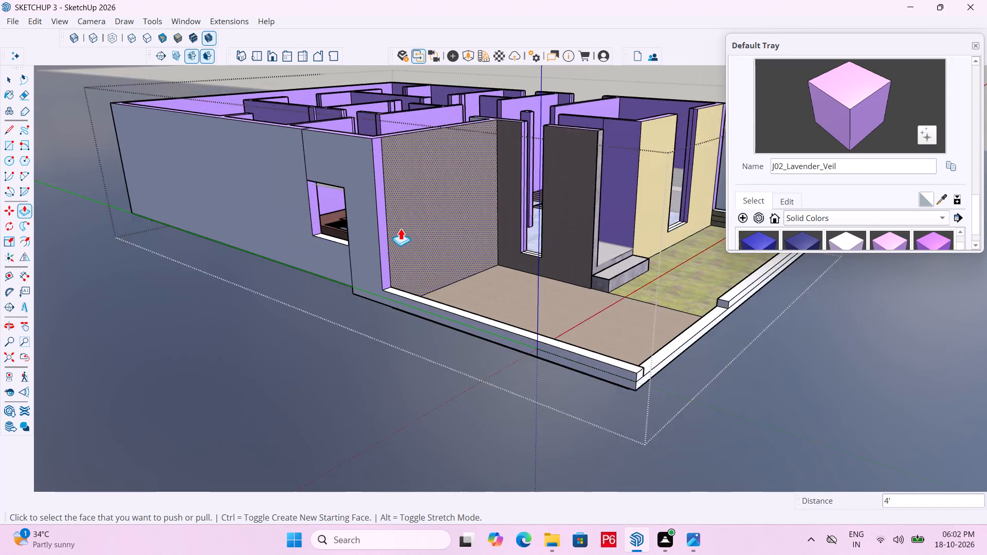
{"action": "scroll", "coordinate": [400, 228], "scroll_direction": "down", "scroll_amount": 2}
{"action": "middle_click_drag", "start_coordinate": [355, 254], "coordinate": [804, 239]}
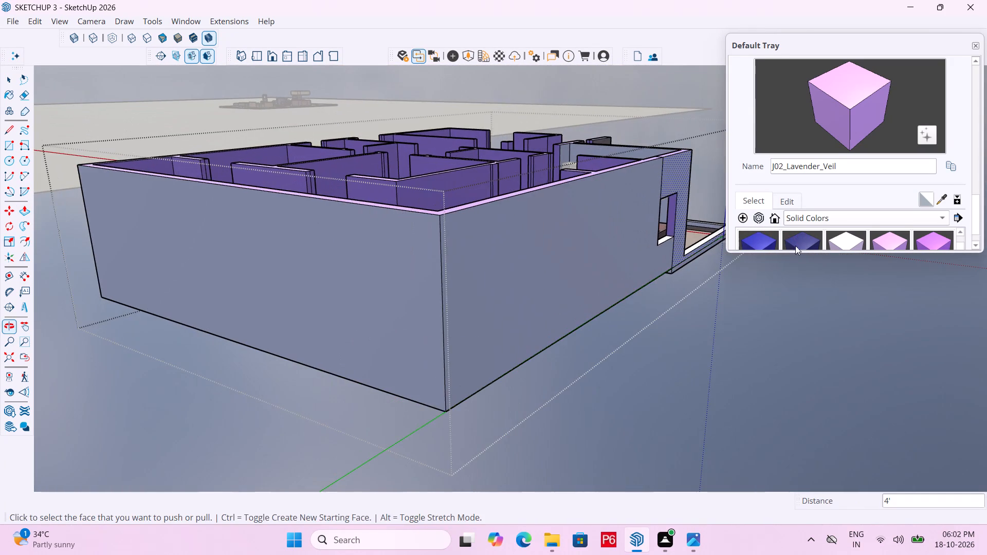
{"action": "middle_click_drag", "start_coordinate": [677, 268], "coordinate": [24, 260]}
{"action": "middle_click_drag", "start_coordinate": [328, 216], "coordinate": [118, 242]}
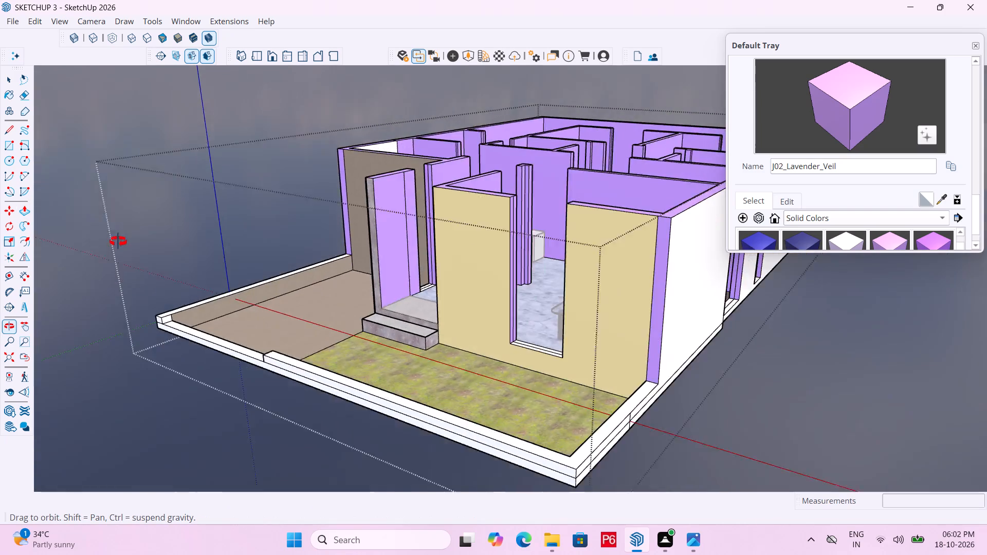
{"action": "middle_click_drag", "start_coordinate": [118, 242], "coordinate": [495, 306]}
{"action": "scroll", "coordinate": [284, 263], "scroll_direction": "down", "scroll_amount": 6}
Erase the vertical seam line on the lavender inner face of the wall beside the entrance step.
{"action": "scroll", "coordinate": [468, 263], "scroll_direction": "up", "scroll_amount": 6}
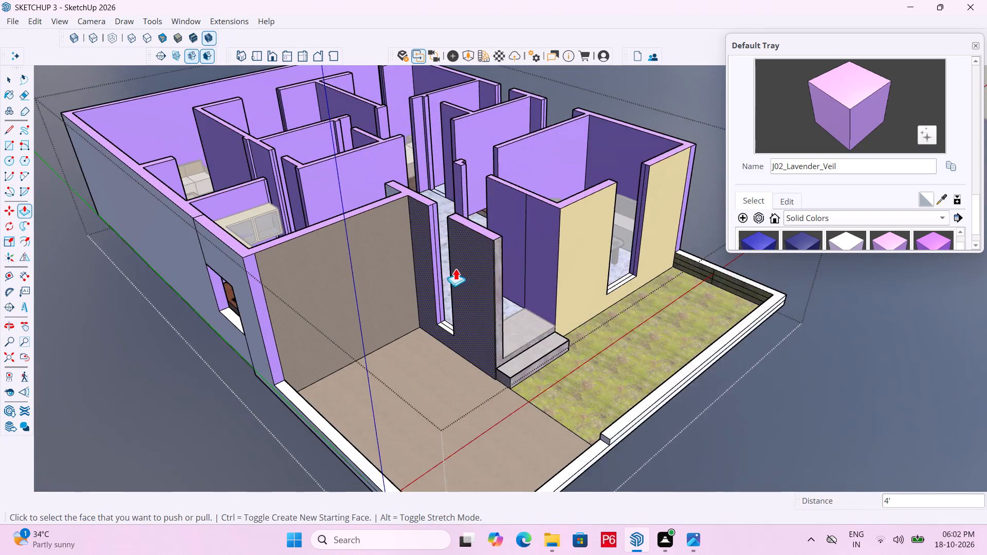
{"action": "scroll", "coordinate": [455, 268], "scroll_direction": "up", "scroll_amount": 4}
{"action": "middle_click_drag", "start_coordinate": [467, 268], "coordinate": [456, 222]}
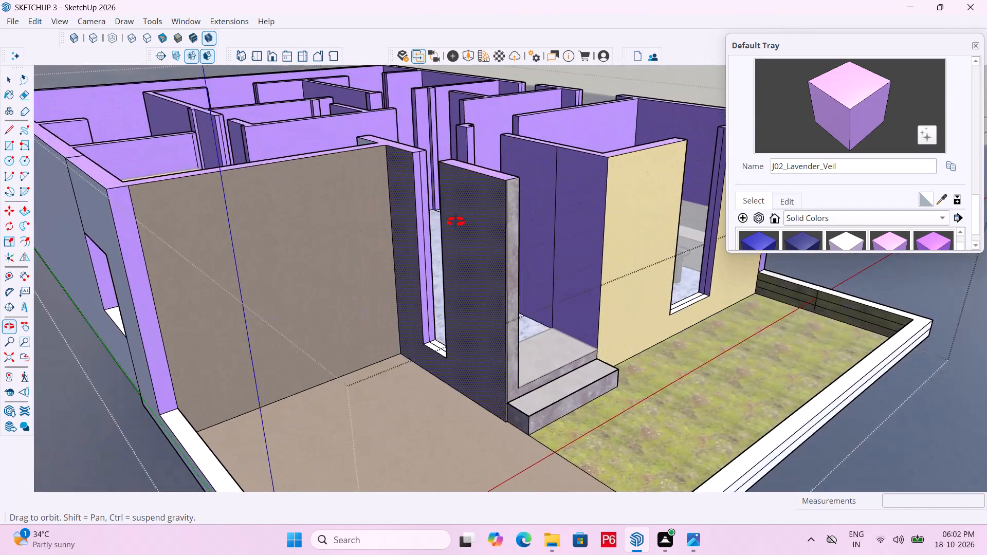
{"action": "middle_click_drag", "start_coordinate": [456, 222], "coordinate": [36, 228]}
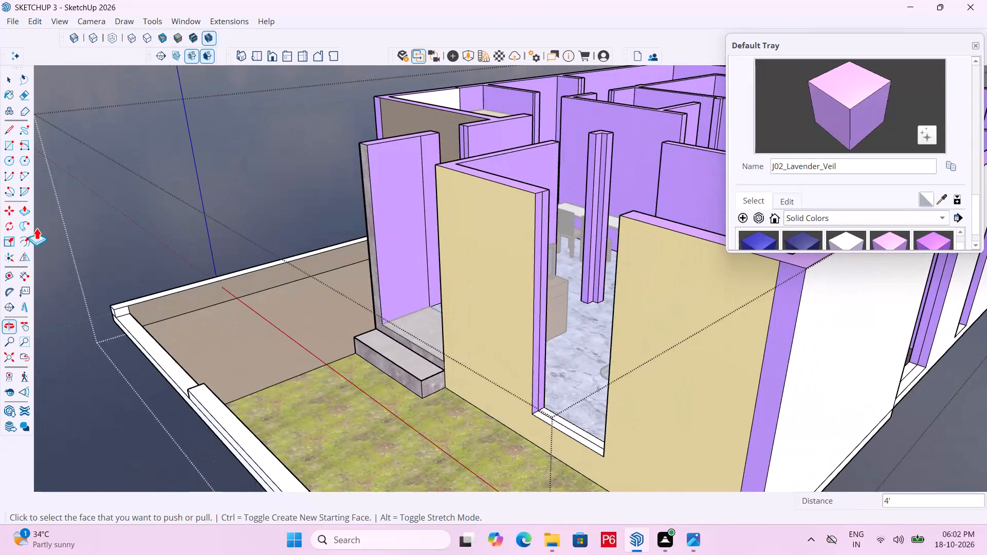
{"action": "middle_click_drag", "start_coordinate": [92, 280], "coordinate": [102, 287]}
{"action": "middle_click_drag", "start_coordinate": [363, 207], "coordinate": [442, 247]}
{"action": "scroll", "coordinate": [365, 256], "scroll_direction": "up", "scroll_amount": 3}
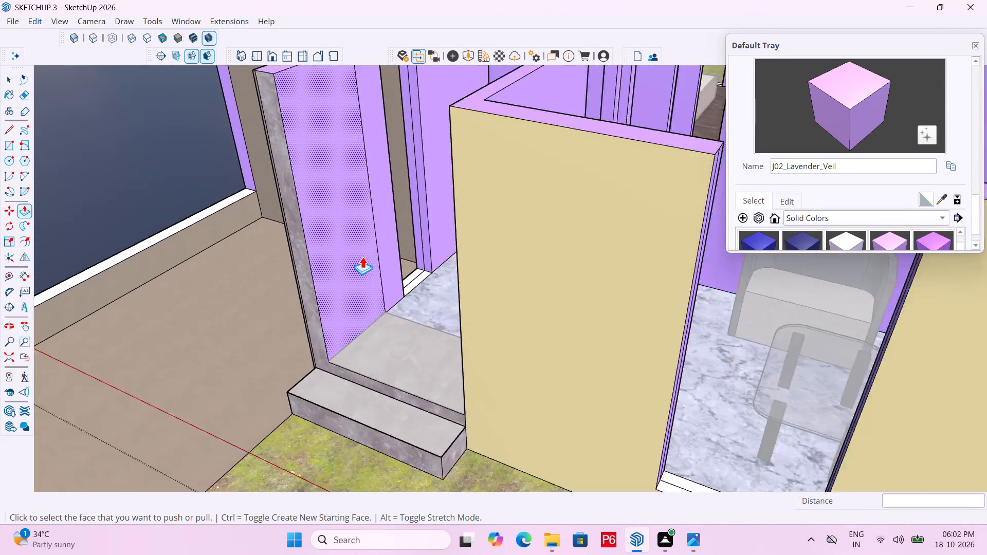
{"action": "scroll", "coordinate": [362, 256], "scroll_direction": "up", "scroll_amount": 2}
{"action": "scroll", "coordinate": [424, 294], "scroll_direction": "down", "scroll_amount": 7}
{"action": "scroll", "coordinate": [432, 247], "scroll_direction": "up", "scroll_amount": 1}
{"action": "middle_click_drag", "start_coordinate": [437, 240], "coordinate": [437, 229]}
{"action": "scroll", "coordinate": [437, 229], "scroll_direction": "up", "scroll_amount": 2}
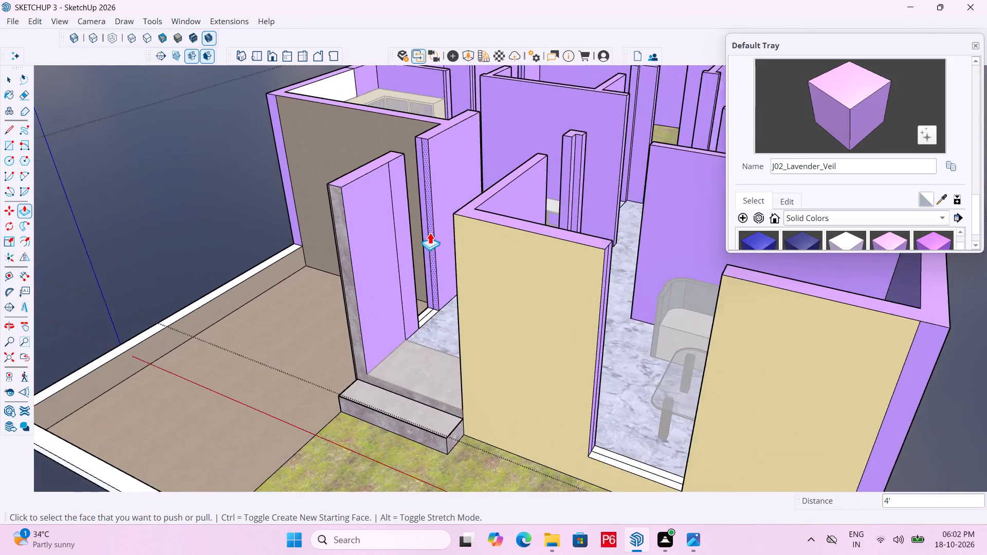
{"action": "scroll", "coordinate": [430, 232], "scroll_direction": "up", "scroll_amount": 3}
{"action": "key", "text": "e"}
{"action": "left_click_drag", "start_coordinate": [371, 249], "coordinate": [374, 247]}
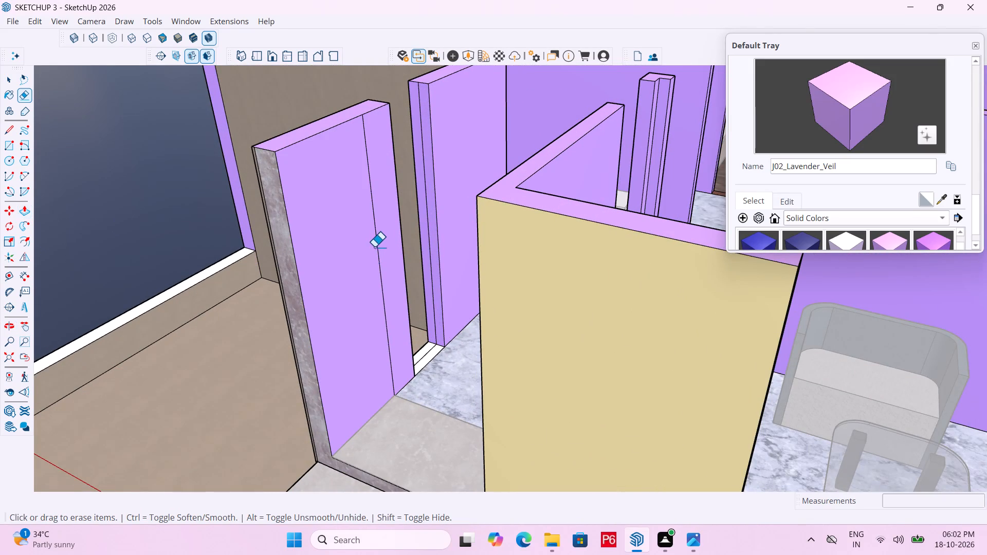
{"action": "left_click_drag", "start_coordinate": [374, 247], "coordinate": [379, 243]}
{"action": "double_click", "coordinate": [379, 243]}
Erase the extra vertical line on the end of the wall across the narrow opening from the entrance wall.
{"action": "scroll", "coordinate": [348, 248], "scroll_direction": "down", "scroll_amount": 6}
{"action": "scroll", "coordinate": [292, 265], "scroll_direction": "down", "scroll_amount": 4}
{"action": "scroll", "coordinate": [334, 241], "scroll_direction": "up", "scroll_amount": 11}
{"action": "double_click", "coordinate": [362, 186]}
{"action": "scroll", "coordinate": [300, 183], "scroll_direction": "down", "scroll_amount": 1}
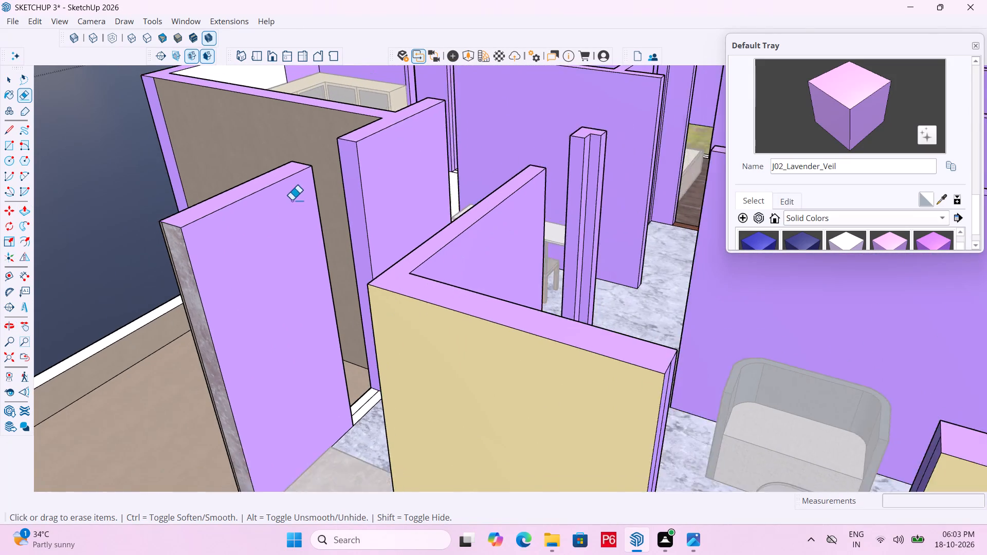
Erase the extra vertical line on the end of the dark-faced entrance wall, facing the narrow opening.
{"action": "scroll", "coordinate": [291, 200], "scroll_direction": "down", "scroll_amount": 4}
{"action": "middle_click_drag", "start_coordinate": [255, 238], "coordinate": [734, 253]}
{"action": "scroll", "coordinate": [448, 159], "scroll_direction": "down", "scroll_amount": 6}
{"action": "middle_click_drag", "start_coordinate": [317, 297], "coordinate": [409, 297]}
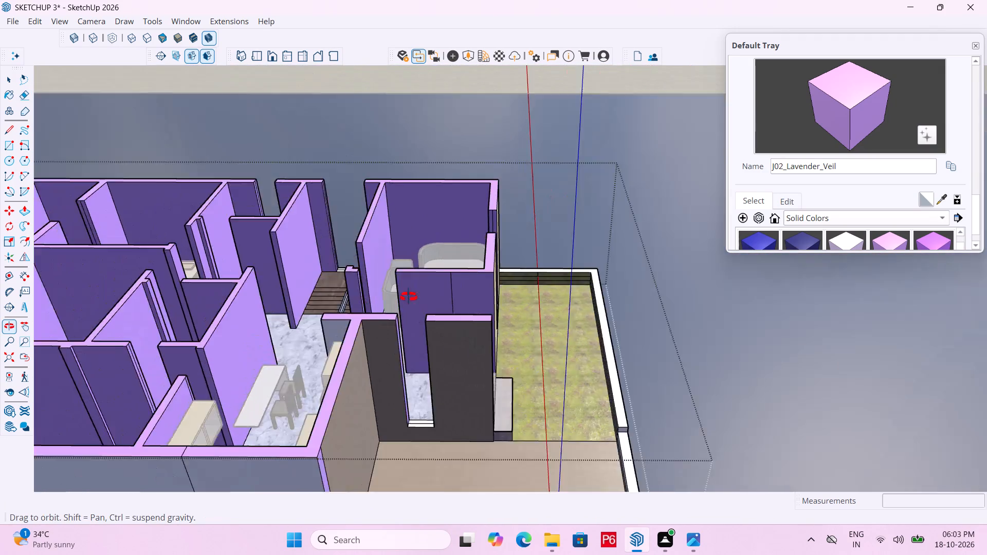
{"action": "middle_click_drag", "start_coordinate": [409, 297], "coordinate": [547, 258]}
{"action": "scroll", "coordinate": [589, 260], "scroll_direction": "up", "scroll_amount": 10}
{"action": "left_click_drag", "start_coordinate": [562, 303], "coordinate": [561, 297]}
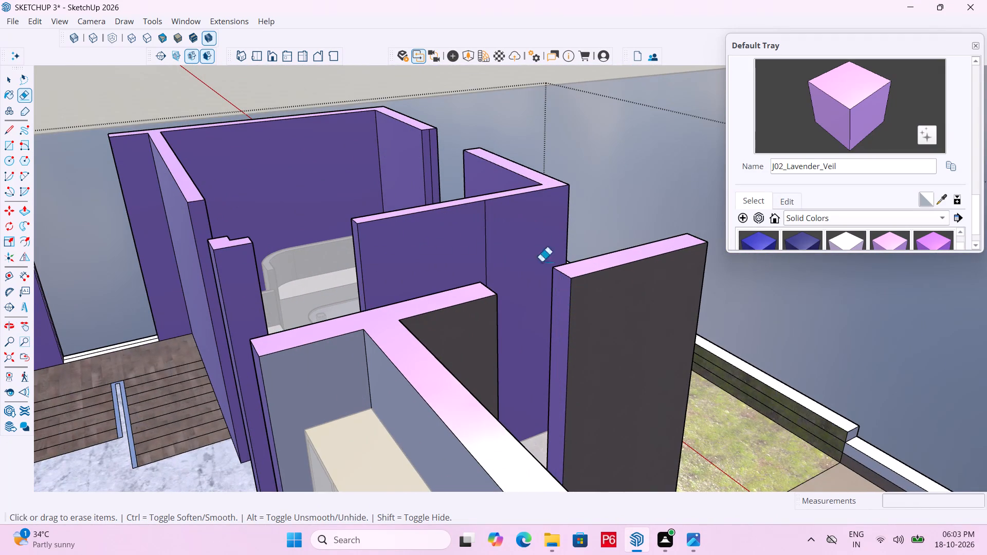
Erase the extra vertical line on the end of the living room's outer wall beside the staircase opening.
{"action": "scroll", "coordinate": [489, 231], "scroll_direction": "down", "scroll_amount": 6}
{"action": "middle_click_drag", "start_coordinate": [435, 246], "coordinate": [337, 289]}
{"action": "middle_click_drag", "start_coordinate": [332, 291], "coordinate": [174, 381]}
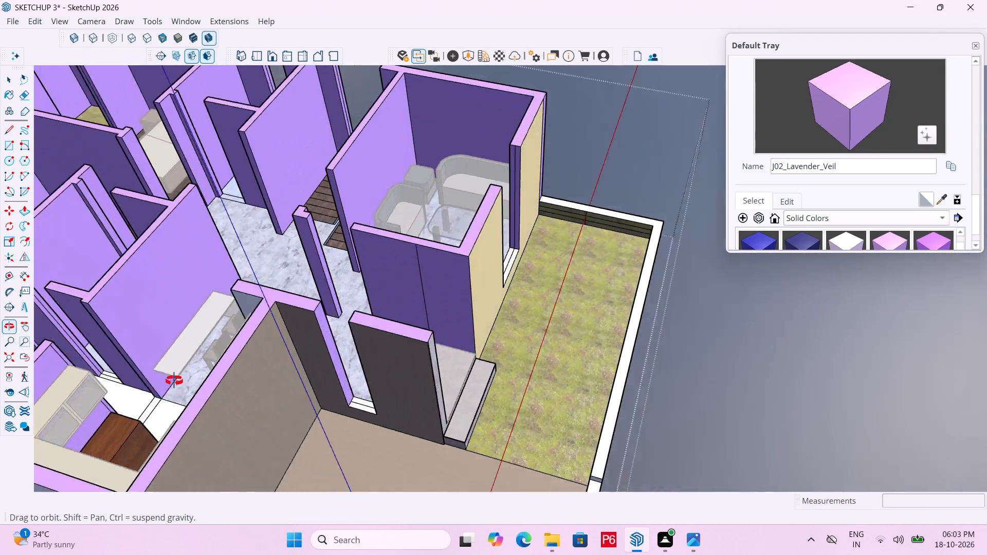
{"action": "middle_click_drag", "start_coordinate": [174, 381], "coordinate": [57, 388]}
{"action": "scroll", "coordinate": [373, 288], "scroll_direction": "up", "scroll_amount": 3}
{"action": "scroll", "coordinate": [493, 257], "scroll_direction": "down", "scroll_amount": 6}
{"action": "middle_click_drag", "start_coordinate": [532, 266], "coordinate": [126, 268]}
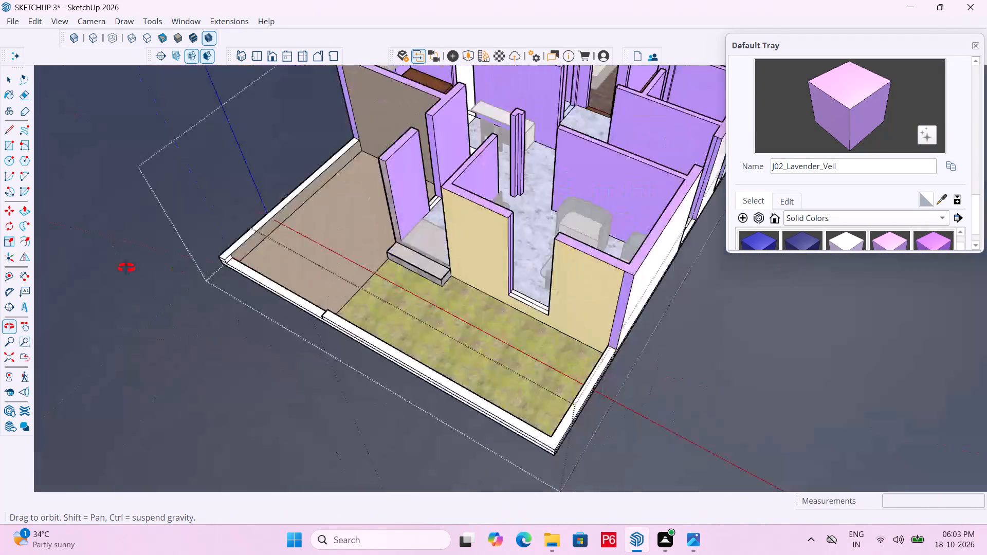
{"action": "middle_click_drag", "start_coordinate": [126, 268], "coordinate": [0, 246]}
{"action": "middle_click_drag", "start_coordinate": [576, 301], "coordinate": [0, 324]}
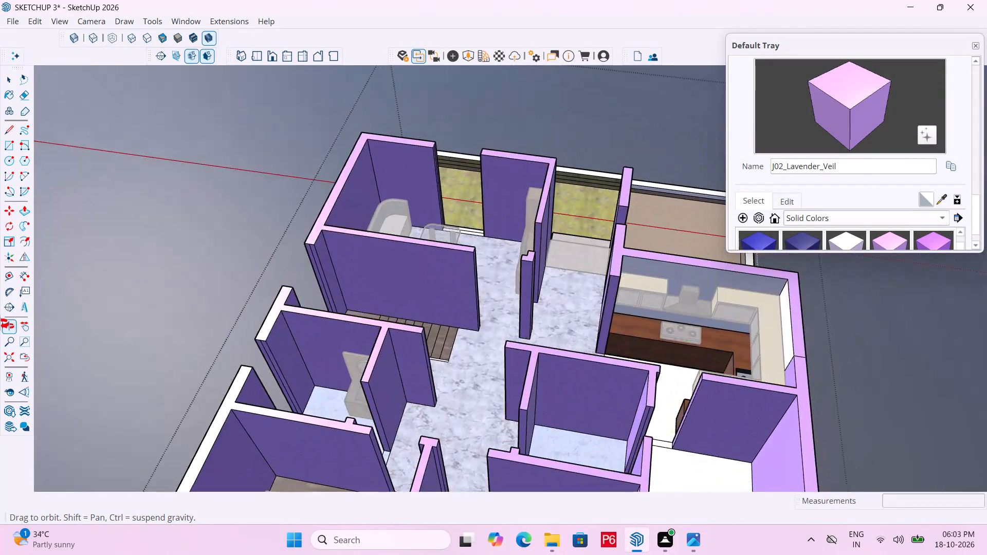
{"action": "middle_click_drag", "start_coordinate": [0, 324], "coordinate": [0, 295]}
{"action": "scroll", "coordinate": [447, 282], "scroll_direction": "up", "scroll_amount": 6}
{"action": "middle_click_drag", "start_coordinate": [320, 283], "coordinate": [123, 294]}
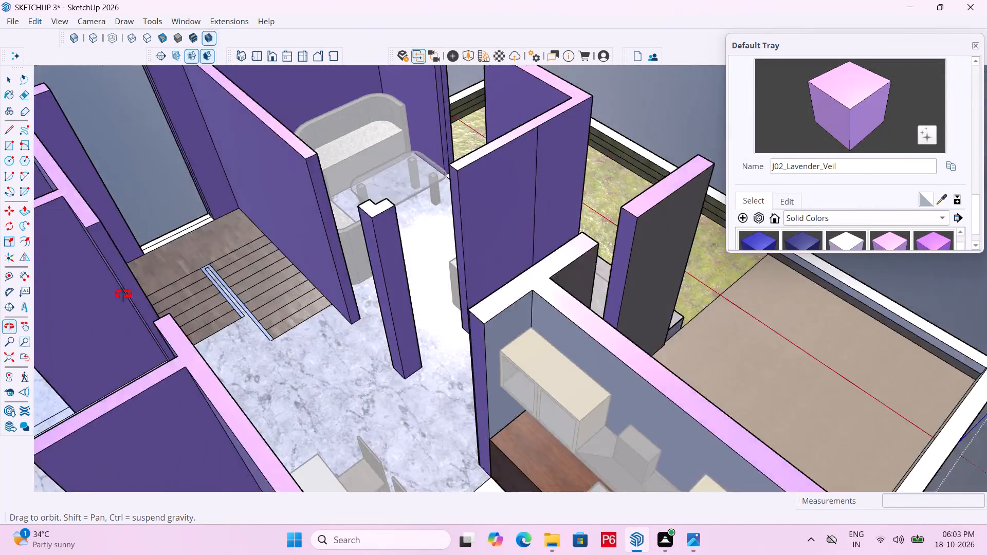
{"action": "middle_click_drag", "start_coordinate": [123, 294], "coordinate": [434, 269]}
{"action": "scroll", "coordinate": [338, 258], "scroll_direction": "up", "scroll_amount": 5}
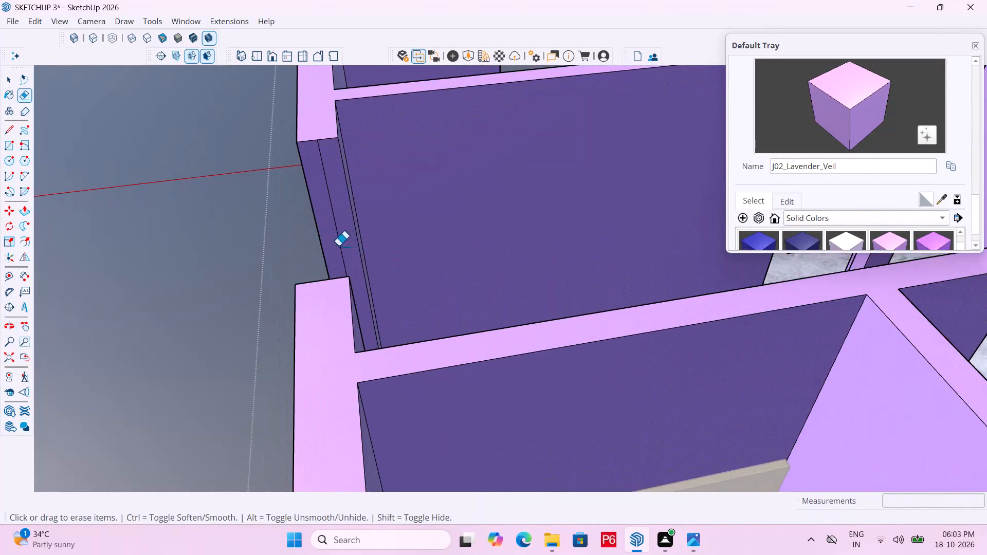
{"action": "left_click_drag", "start_coordinate": [337, 246], "coordinate": [343, 242]}
Erase the extra vertical line on the white outer wall's end across the staircase opening from the living room.
{"action": "scroll", "coordinate": [348, 209], "scroll_direction": "down", "scroll_amount": 6}
{"action": "middle_click_drag", "start_coordinate": [416, 248], "coordinate": [396, 270]}
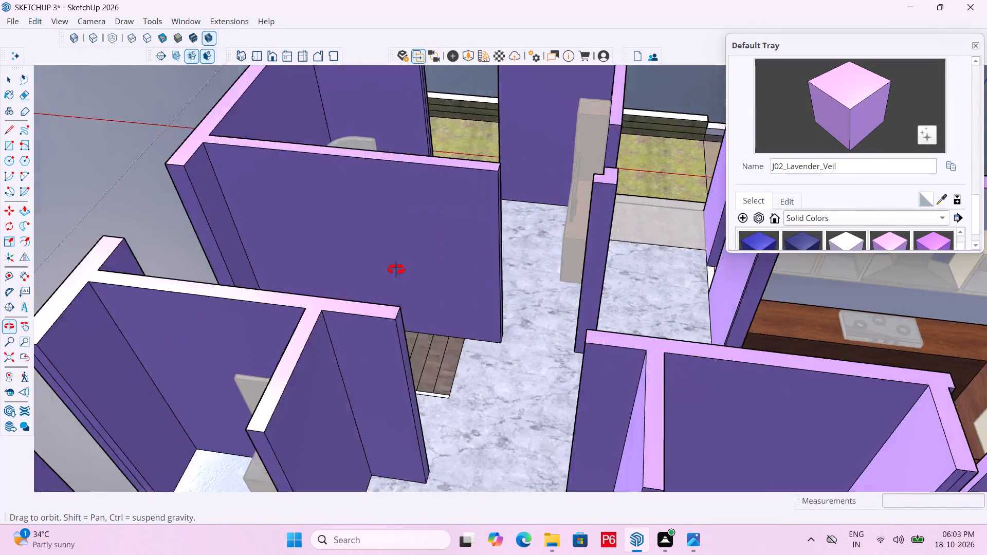
{"action": "middle_click_drag", "start_coordinate": [396, 270], "coordinate": [659, 258]}
{"action": "scroll", "coordinate": [267, 293], "scroll_direction": "down", "scroll_amount": 6}
{"action": "scroll", "coordinate": [197, 298], "scroll_direction": "down", "scroll_amount": 7}
{"action": "middle_click_drag", "start_coordinate": [393, 339], "coordinate": [685, 350]}
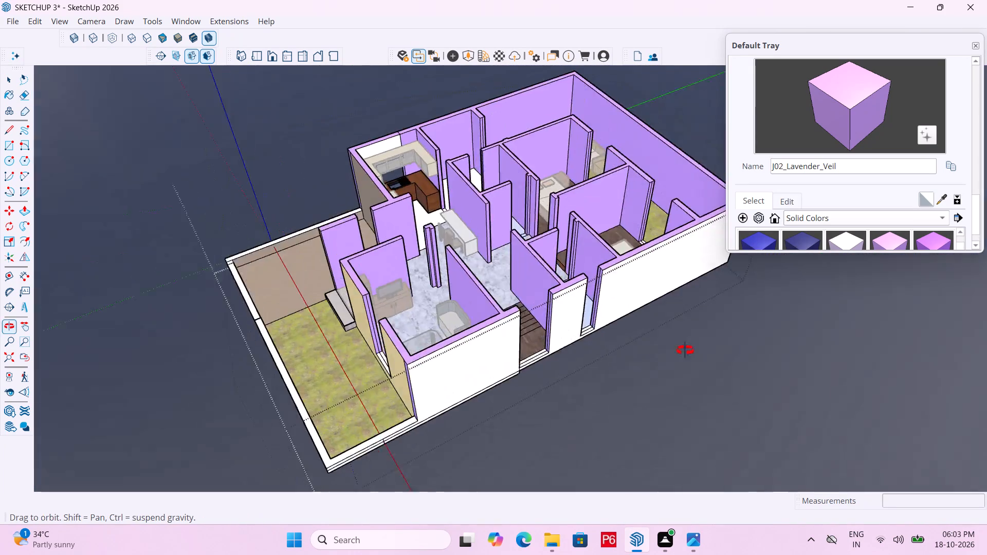
{"action": "middle_click_drag", "start_coordinate": [685, 350], "coordinate": [698, 340]}
{"action": "scroll", "coordinate": [689, 348], "scroll_direction": "up", "scroll_amount": 13}
{"action": "left_click", "coordinate": [506, 262]}
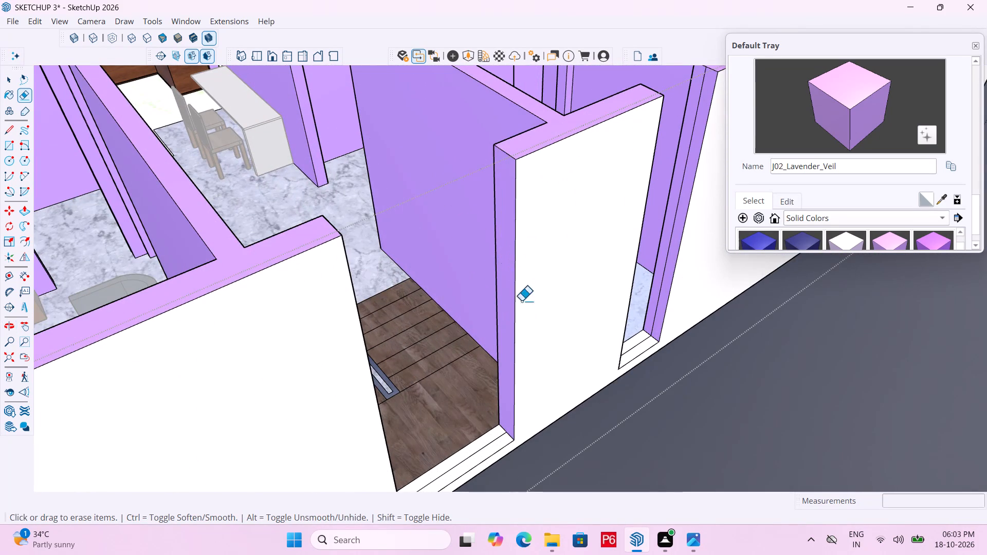
Erase the extra vertical line on the end of the long white outer wall beside the narrow toilet opening.
{"action": "scroll", "coordinate": [510, 323], "scroll_direction": "down", "scroll_amount": 6}
{"action": "middle_click_drag", "start_coordinate": [656, 305], "coordinate": [631, 310]}
{"action": "scroll", "coordinate": [633, 310], "scroll_direction": "up", "scroll_amount": 3}
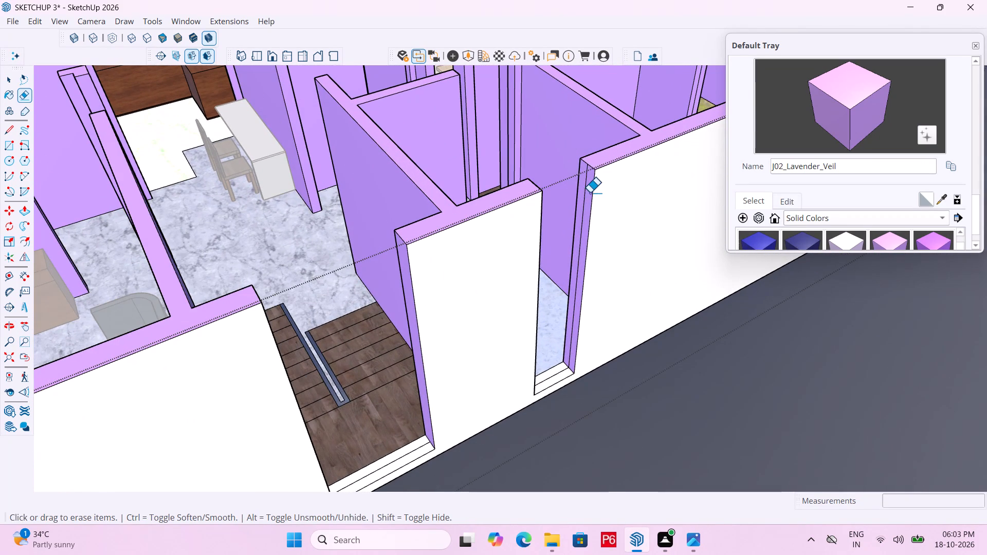
{"action": "left_click_drag", "start_coordinate": [589, 191], "coordinate": [586, 186]}
{"action": "left_click", "coordinate": [586, 186]}
Erase the extra vertical line on the middle wall's end at the rear garden opening of the outer-side bedroom.
{"action": "scroll", "coordinate": [572, 291], "scroll_direction": "down", "scroll_amount": 6}
{"action": "scroll", "coordinate": [551, 262], "scroll_direction": "up", "scroll_amount": 6}
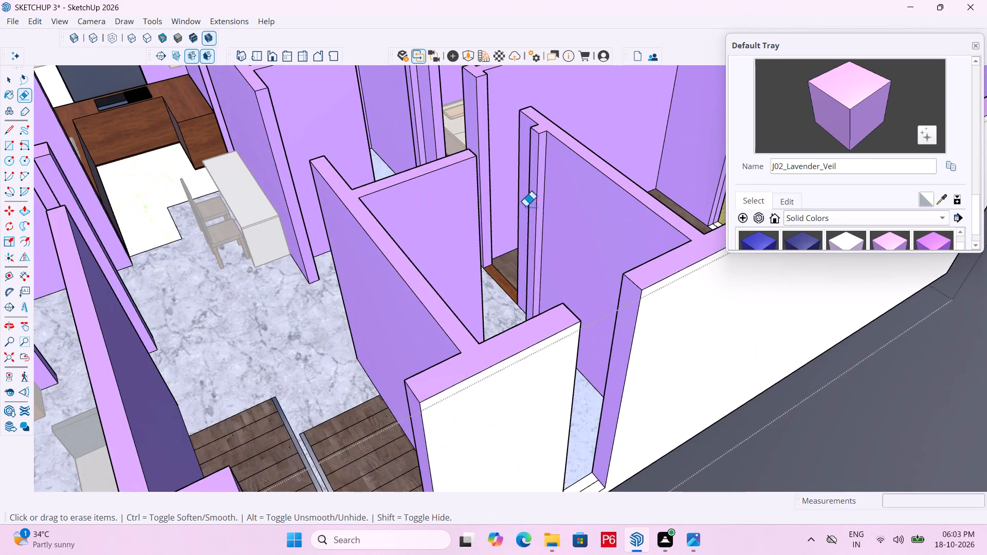
{"action": "scroll", "coordinate": [445, 259], "scroll_direction": "down", "scroll_amount": 6}
{"action": "middle_click_drag", "start_coordinate": [652, 285], "coordinate": [320, 309]}
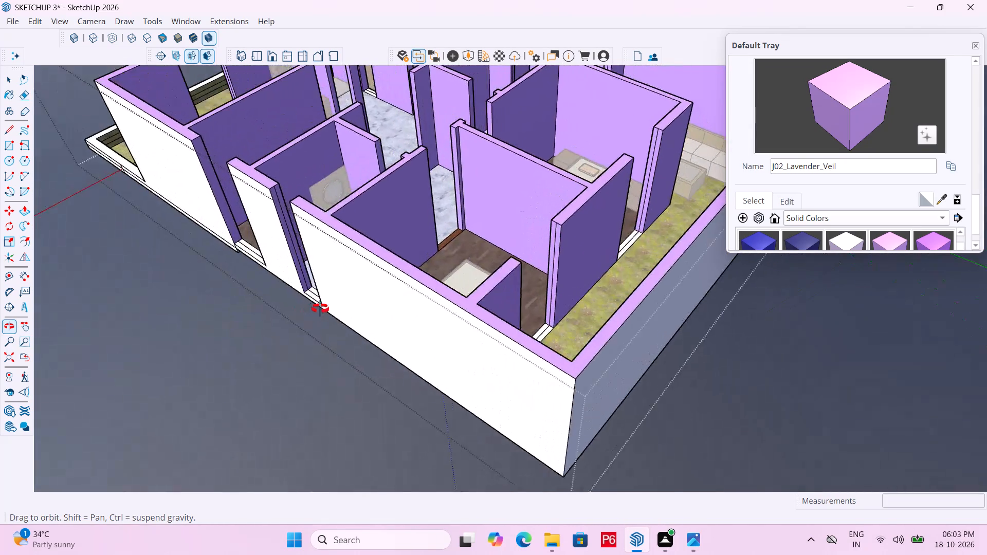
{"action": "middle_click_drag", "start_coordinate": [320, 309], "coordinate": [572, 338]}
{"action": "scroll", "coordinate": [333, 344], "scroll_direction": "down", "scroll_amount": 6}
{"action": "scroll", "coordinate": [503, 269], "scroll_direction": "up", "scroll_amount": 2}
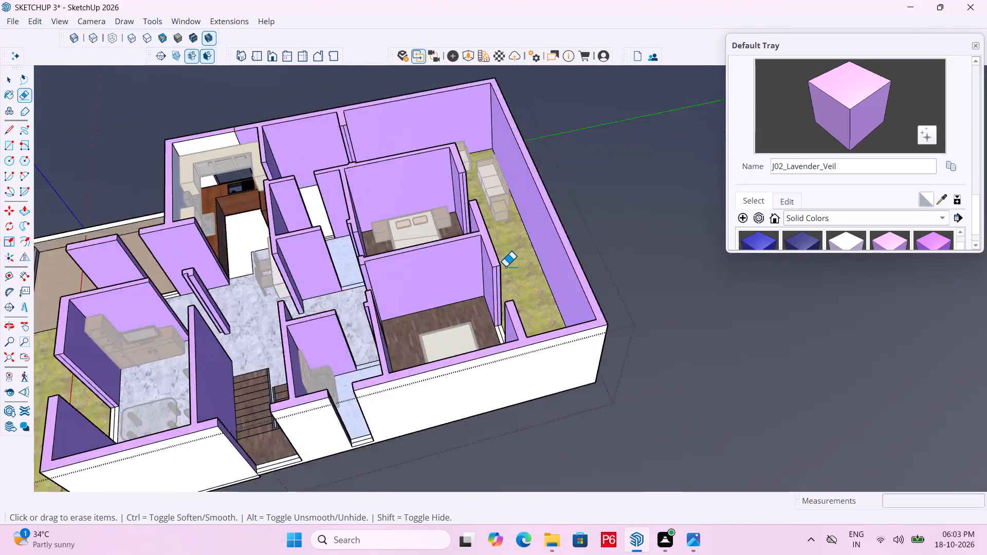
{"action": "scroll", "coordinate": [505, 267], "scroll_direction": "up", "scroll_amount": 9}
{"action": "left_click_drag", "start_coordinate": [479, 292], "coordinate": [470, 287]}
Erase the extra vertical line on the wall end beside the rear garden opening of the other bedroom.
{"action": "scroll", "coordinate": [514, 330], "scroll_direction": "down", "scroll_amount": 6}
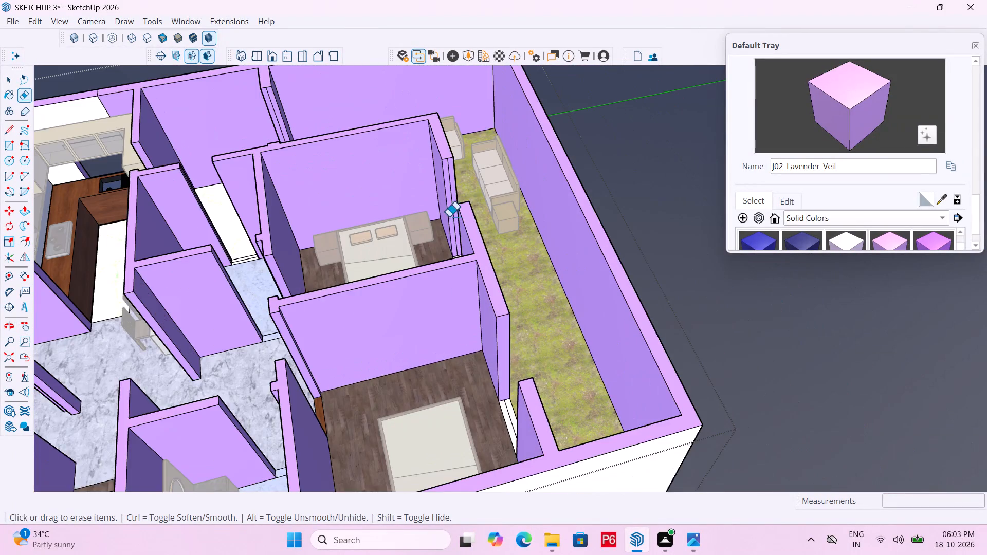
{"action": "scroll", "coordinate": [447, 189], "scroll_direction": "up", "scroll_amount": 6}
{"action": "left_click", "coordinate": [452, 174]}
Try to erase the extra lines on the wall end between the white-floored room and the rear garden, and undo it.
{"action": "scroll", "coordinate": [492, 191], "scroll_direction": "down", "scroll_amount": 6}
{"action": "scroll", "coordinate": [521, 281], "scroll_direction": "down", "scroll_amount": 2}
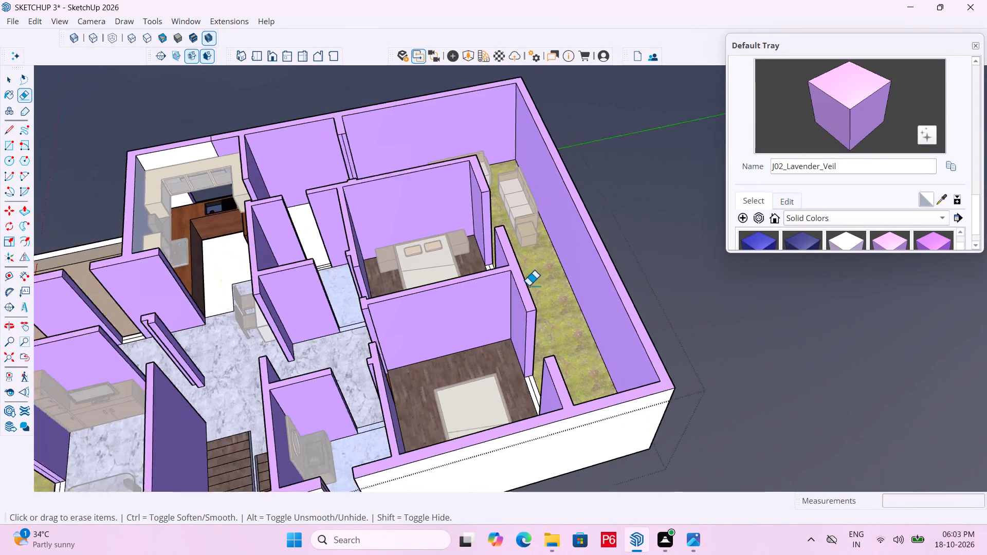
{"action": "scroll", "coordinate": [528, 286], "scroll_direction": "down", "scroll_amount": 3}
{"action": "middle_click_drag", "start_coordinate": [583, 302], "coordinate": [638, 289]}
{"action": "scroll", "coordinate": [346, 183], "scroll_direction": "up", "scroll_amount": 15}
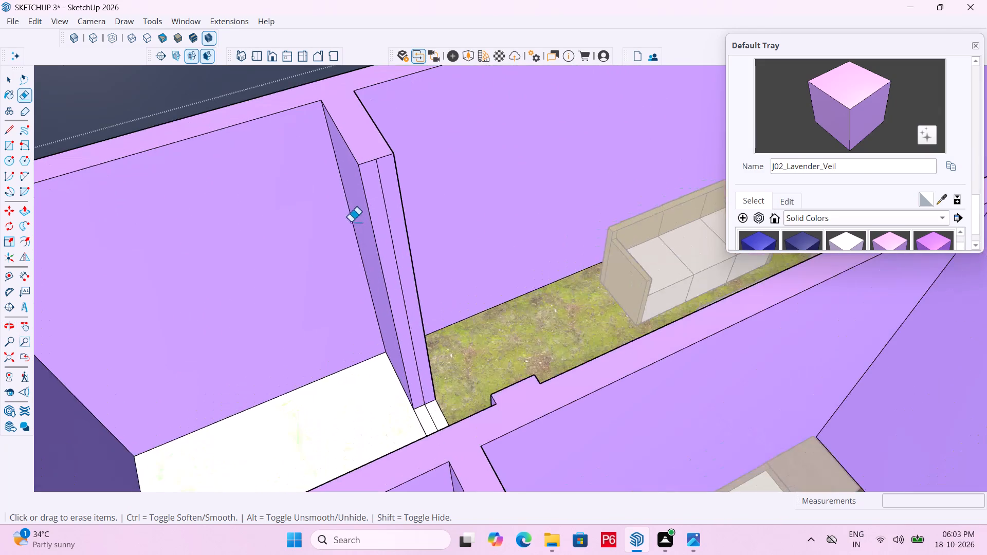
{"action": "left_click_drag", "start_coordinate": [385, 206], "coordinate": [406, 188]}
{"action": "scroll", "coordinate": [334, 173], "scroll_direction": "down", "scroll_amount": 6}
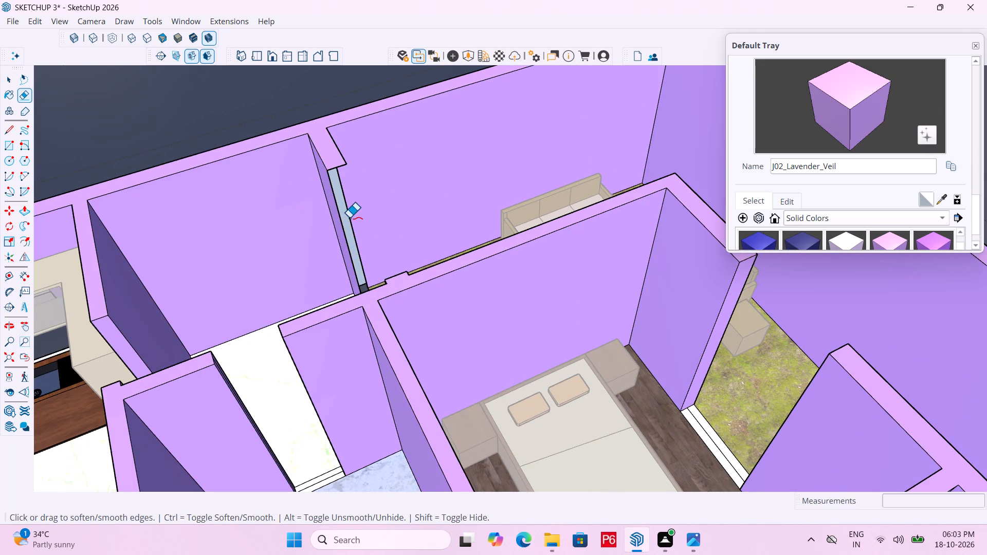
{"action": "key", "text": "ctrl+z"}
Erase the extra vertical line on the wall end between the white-floored room and the rear garden.
{"action": "middle_click_drag", "start_coordinate": [373, 202], "coordinate": [124, 278]}
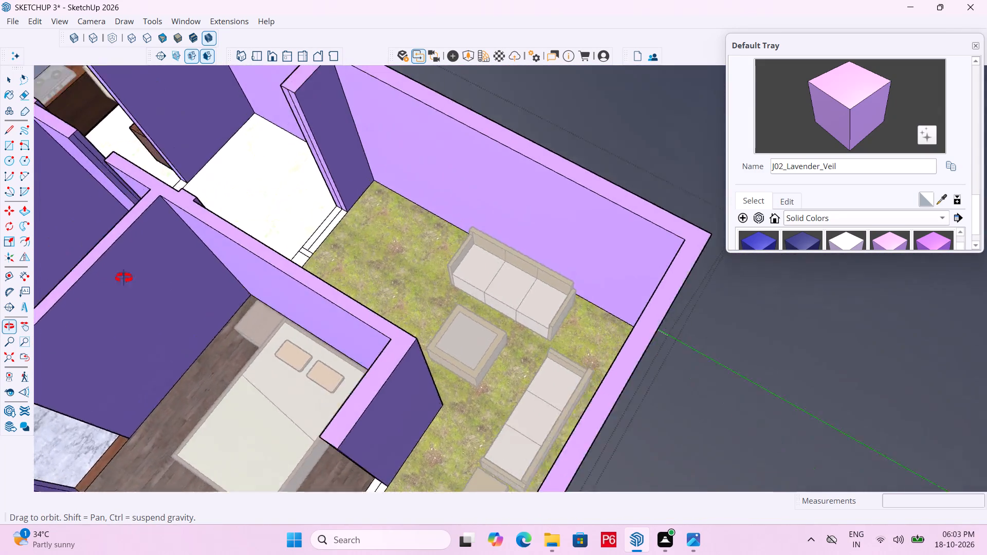
{"action": "middle_click_drag", "start_coordinate": [124, 278], "coordinate": [389, 227]}
{"action": "scroll", "coordinate": [388, 229], "scroll_direction": "up", "scroll_amount": 3}
{"action": "left_click", "coordinate": [333, 230]}
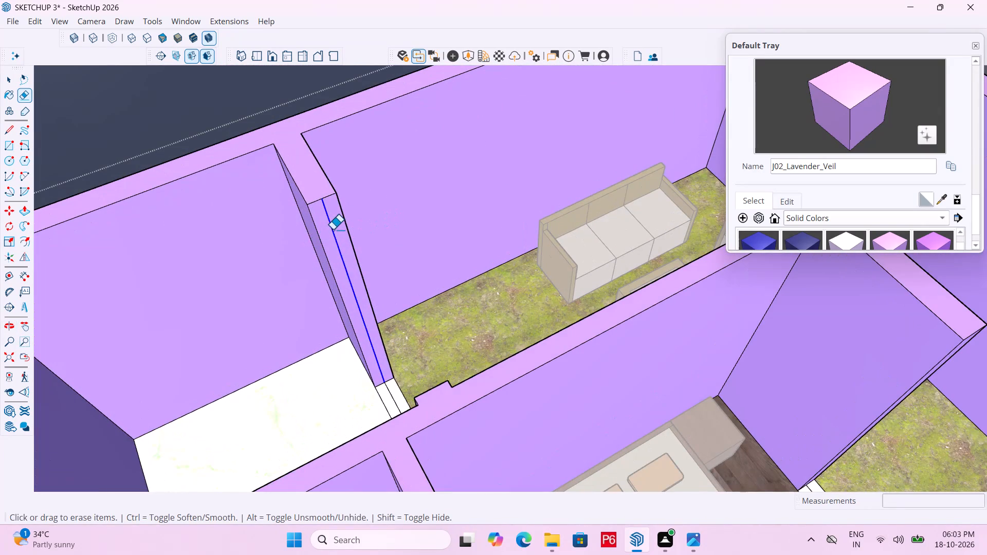
Erase the extra vertical line on the toilet's outer wall end beside the narrow side opening.
{"action": "scroll", "coordinate": [353, 208], "scroll_direction": "down", "scroll_amount": 12}
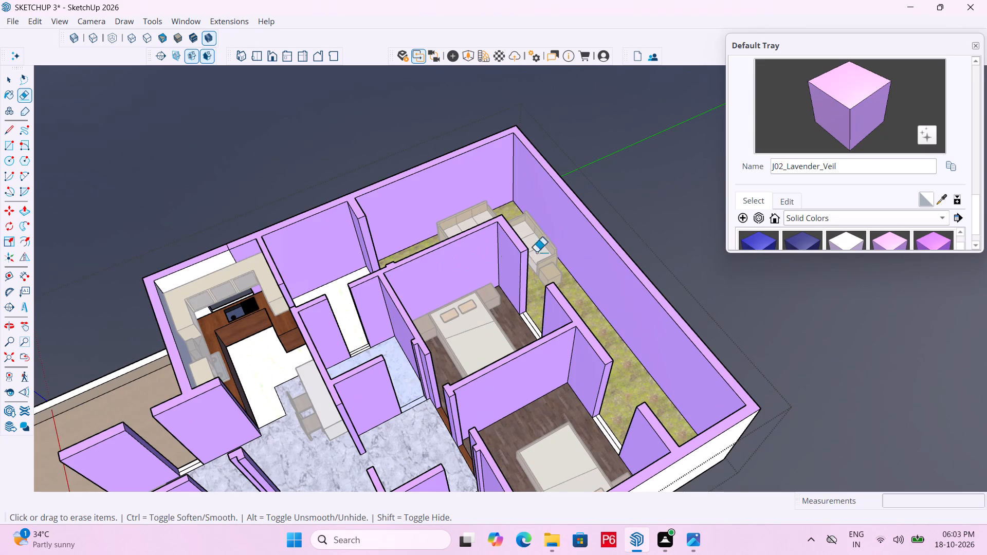
{"action": "scroll", "coordinate": [570, 249], "scroll_direction": "down", "scroll_amount": 3}
{"action": "middle_click_drag", "start_coordinate": [667, 297], "coordinate": [135, 277]}
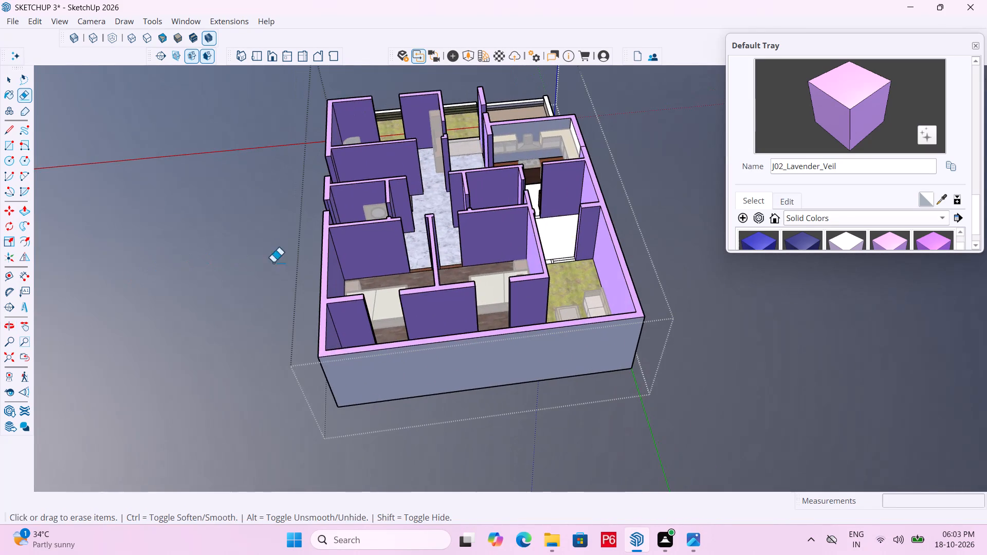
{"action": "scroll", "coordinate": [464, 160], "scroll_direction": "up", "scroll_amount": 2}
{"action": "scroll", "coordinate": [325, 229], "scroll_direction": "up", "scroll_amount": 11}
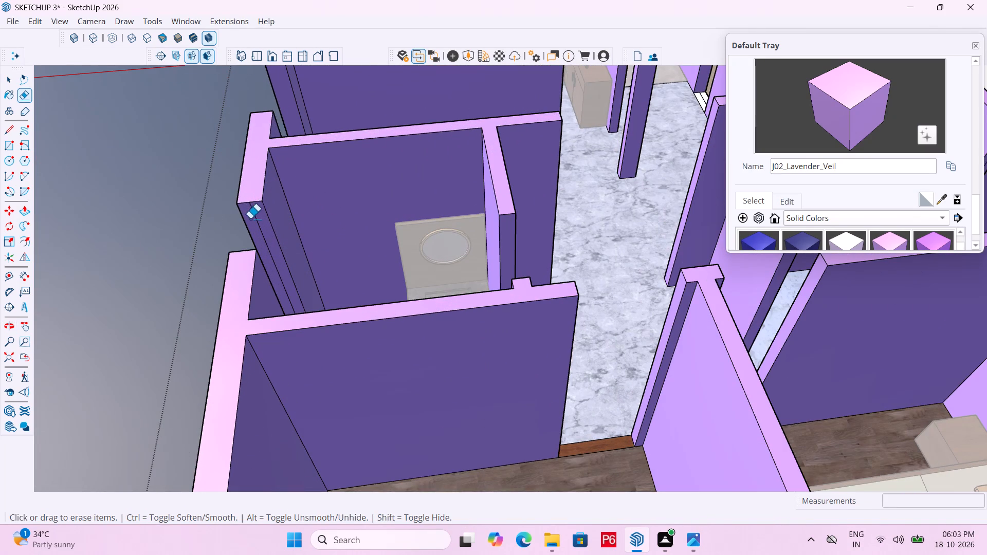
{"action": "left_click_drag", "start_coordinate": [252, 219], "coordinate": [265, 215]}
Erase the extra vertical line on the short wall's end at the outer-side bedroom's rear garden opening.
{"action": "scroll", "coordinate": [312, 255], "scroll_direction": "down", "scroll_amount": 6}
{"action": "scroll", "coordinate": [279, 208], "scroll_direction": "down", "scroll_amount": 6}
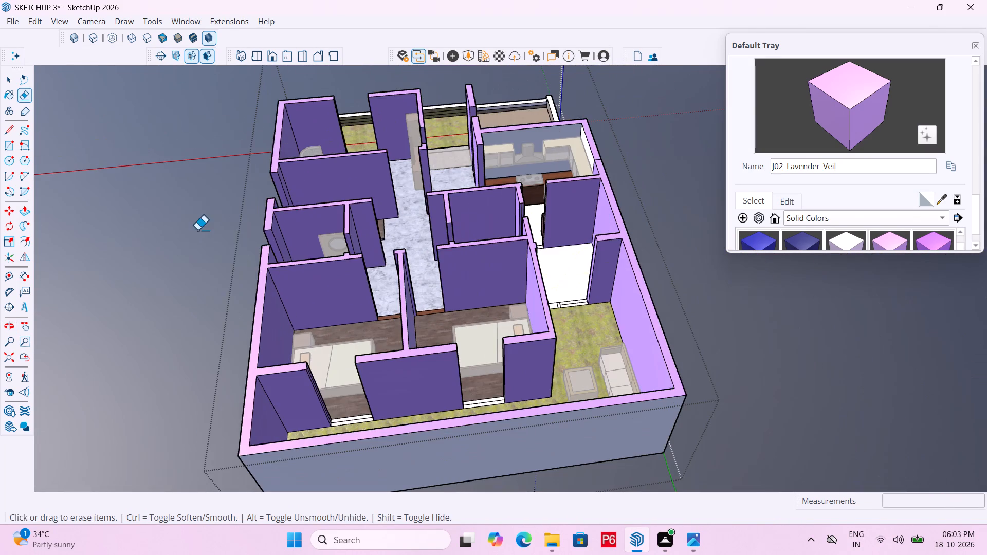
{"action": "middle_click_drag", "start_coordinate": [699, 290], "coordinate": [0, 277]}
{"action": "scroll", "coordinate": [75, 270], "scroll_direction": "down", "scroll_amount": 5}
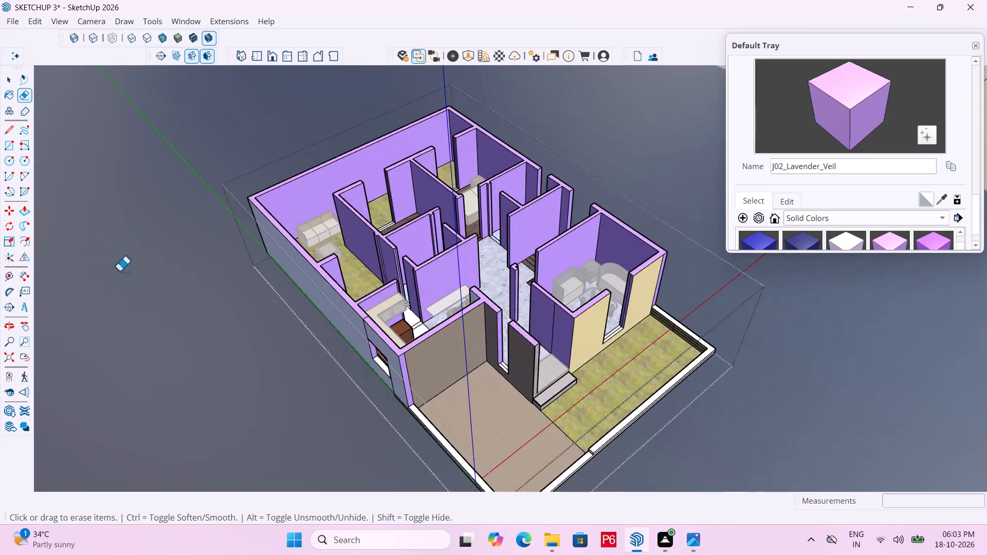
{"action": "scroll", "coordinate": [427, 202], "scroll_direction": "up", "scroll_amount": 5}
{"action": "scroll", "coordinate": [393, 119], "scroll_direction": "up", "scroll_amount": 16}
{"action": "left_click", "coordinate": [482, 125]}
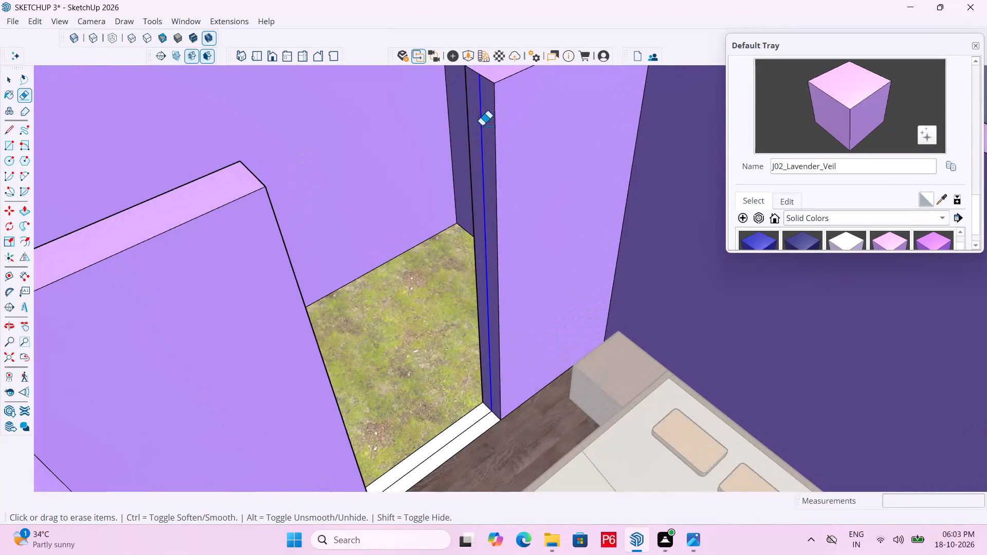
Save the model with the wall ends cleaned of extra lines.
{"action": "scroll", "coordinate": [414, 273], "scroll_direction": "down", "scroll_amount": 14}
{"action": "middle_click_drag", "start_coordinate": [628, 268], "coordinate": [145, 246]}
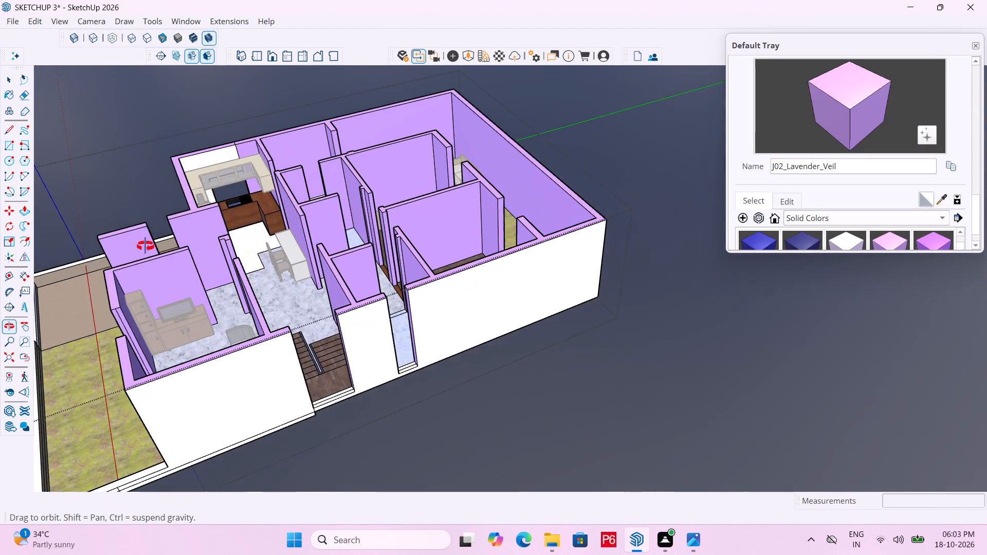
{"action": "middle_click_drag", "start_coordinate": [145, 246], "coordinate": [703, 266]}
{"action": "middle_click_drag", "start_coordinate": [242, 274], "coordinate": [532, 400]}
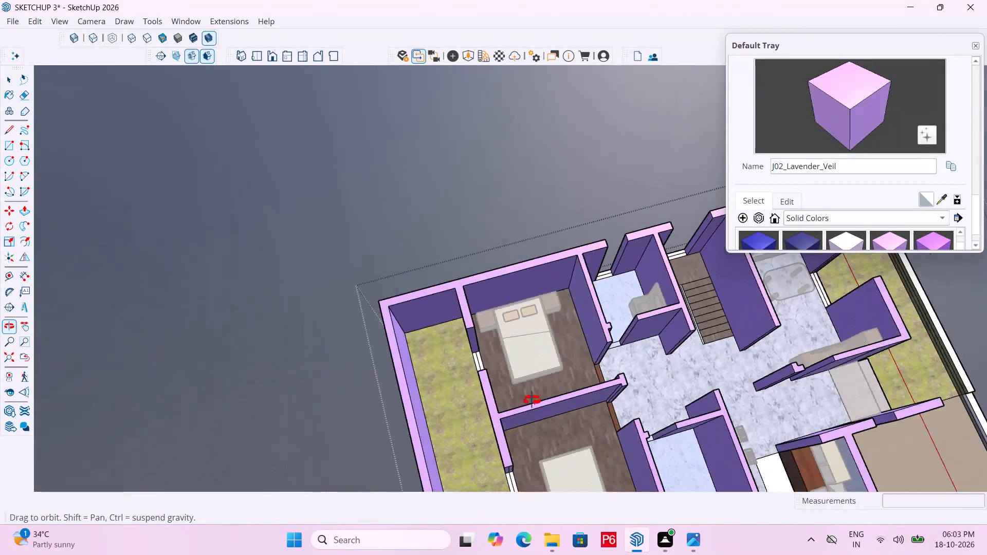
{"action": "middle_click_drag", "start_coordinate": [532, 400], "coordinate": [650, 361]}
{"action": "scroll", "coordinate": [265, 266], "scroll_direction": "down", "scroll_amount": 7}
{"action": "key", "text": "ctrl+s"}
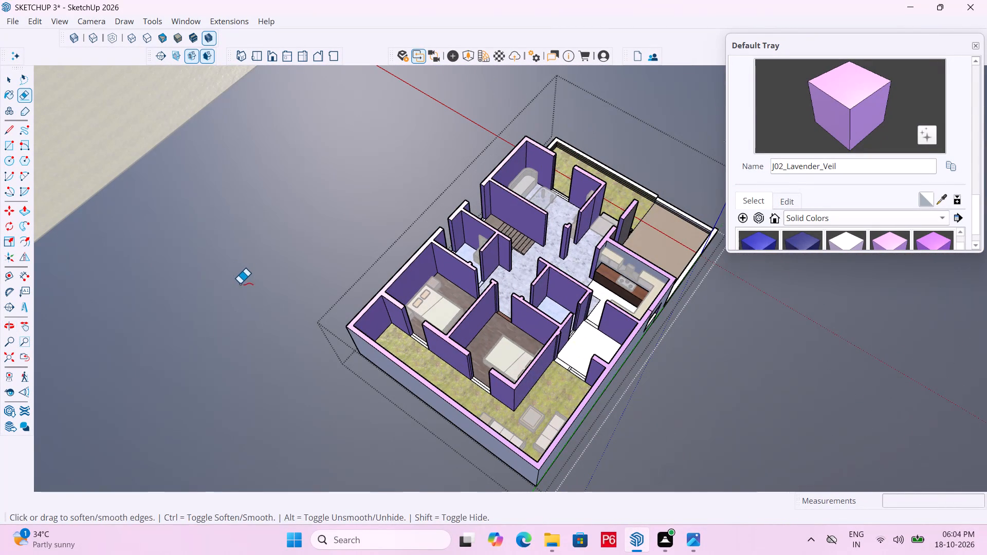
{"action": "key", "text": "ctrl+s"}
{"action": "key", "text": "ctrl+s"}
{"action": "key", "text": "ctrl+s"}
{"action": "key", "text": "ctrl+s"}
{"action": "key", "text": "ctrl+s"}
{"action": "key", "text": "ctrl+s"}
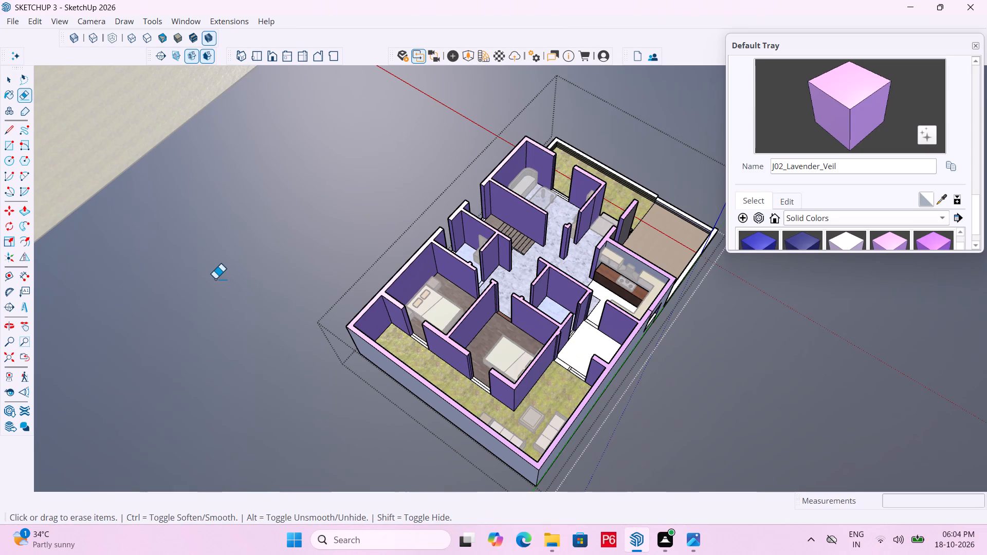
Examine the whole house from different sides, including the interior walls behind the front entrance.
{"action": "scroll", "coordinate": [208, 269], "scroll_direction": "down", "scroll_amount": 12}
{"action": "middle_click_drag", "start_coordinate": [224, 300], "coordinate": [610, 238]}
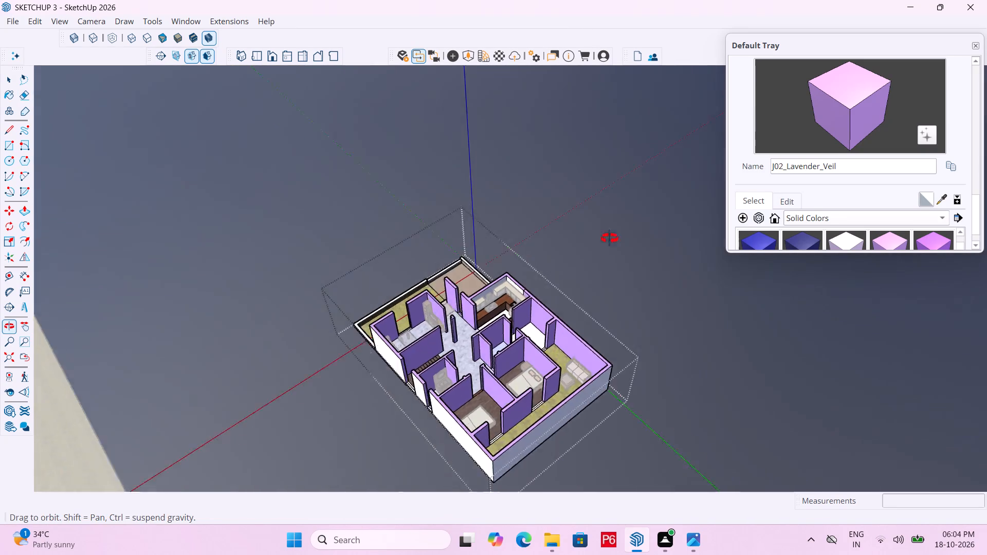
{"action": "middle_click_drag", "start_coordinate": [610, 238], "coordinate": [633, 226]}
{"action": "scroll", "coordinate": [324, 227], "scroll_direction": "down", "scroll_amount": 5}
{"action": "middle_click_drag", "start_coordinate": [365, 396], "coordinate": [631, 377]}
{"action": "scroll", "coordinate": [331, 298], "scroll_direction": "down", "scroll_amount": 6}
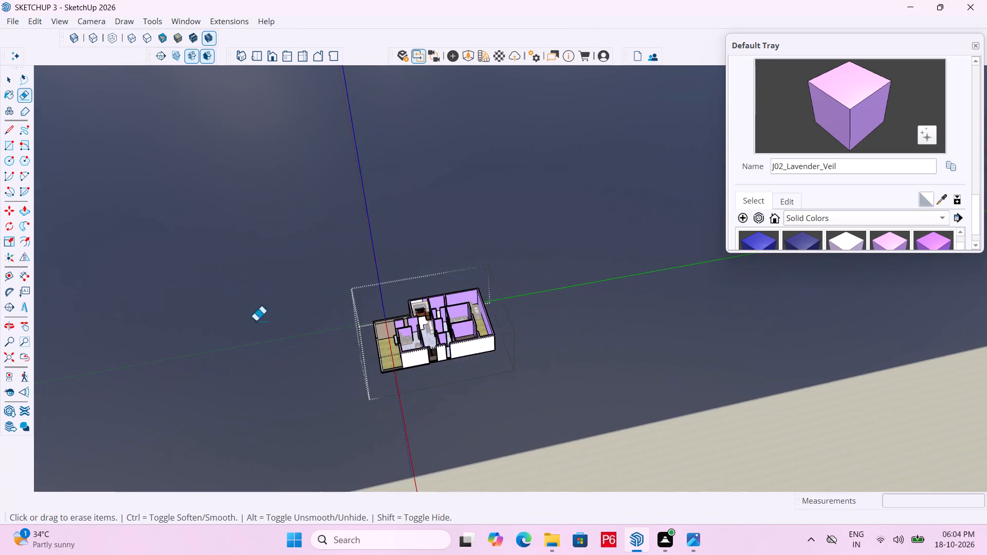
{"action": "middle_click_drag", "start_coordinate": [291, 351], "coordinate": [535, 366]}
{"action": "scroll", "coordinate": [309, 285], "scroll_direction": "down", "scroll_amount": 6}
{"action": "scroll", "coordinate": [455, 397], "scroll_direction": "up", "scroll_amount": 7}
{"action": "scroll", "coordinate": [345, 338], "scroll_direction": "up", "scroll_amount": 7}
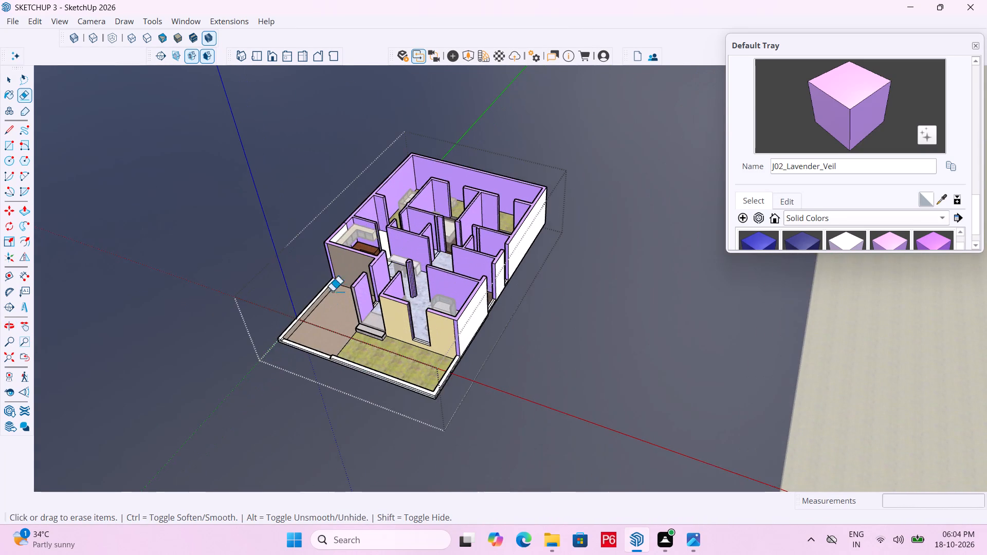
{"action": "scroll", "coordinate": [380, 259], "scroll_direction": "up", "scroll_amount": 3}
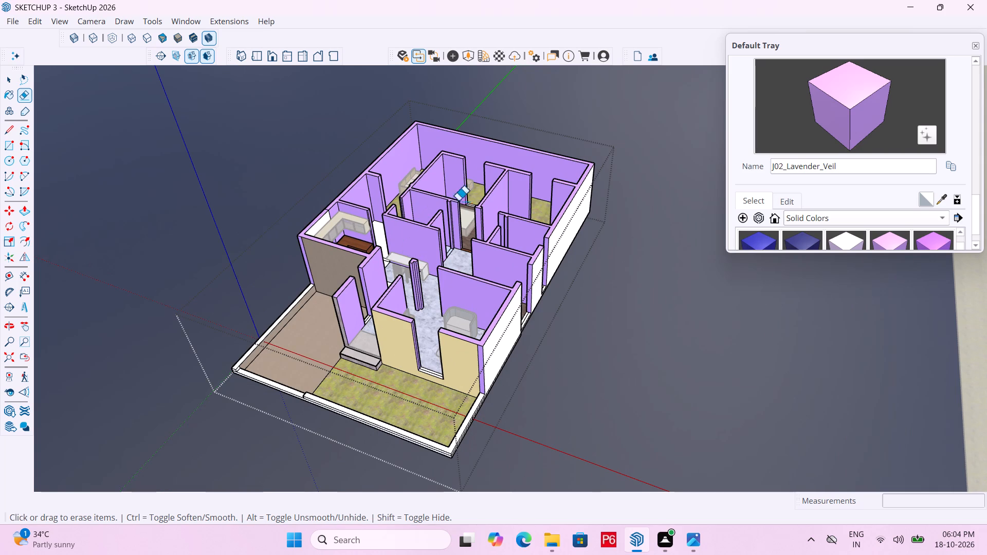
{"action": "scroll", "coordinate": [438, 238], "scroll_direction": "up", "scroll_amount": 4}
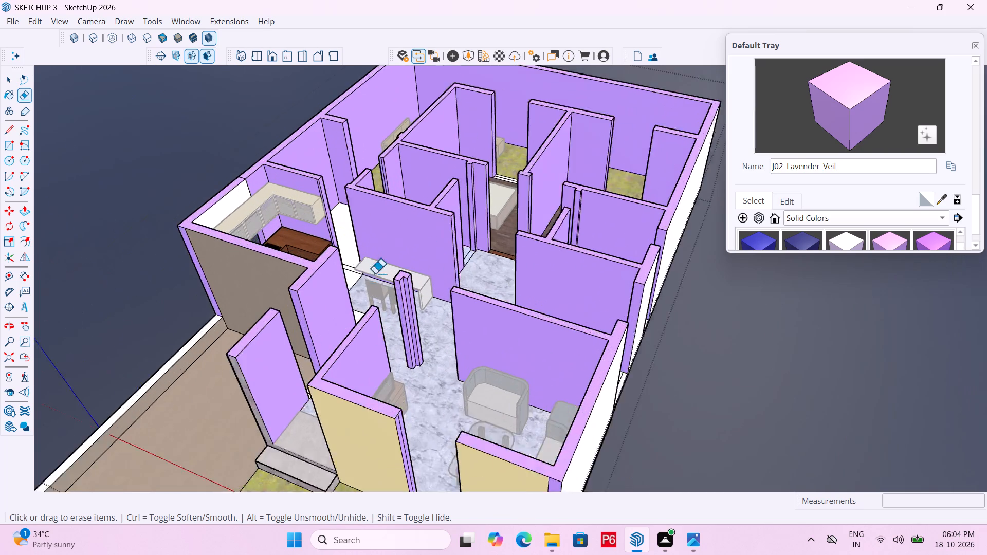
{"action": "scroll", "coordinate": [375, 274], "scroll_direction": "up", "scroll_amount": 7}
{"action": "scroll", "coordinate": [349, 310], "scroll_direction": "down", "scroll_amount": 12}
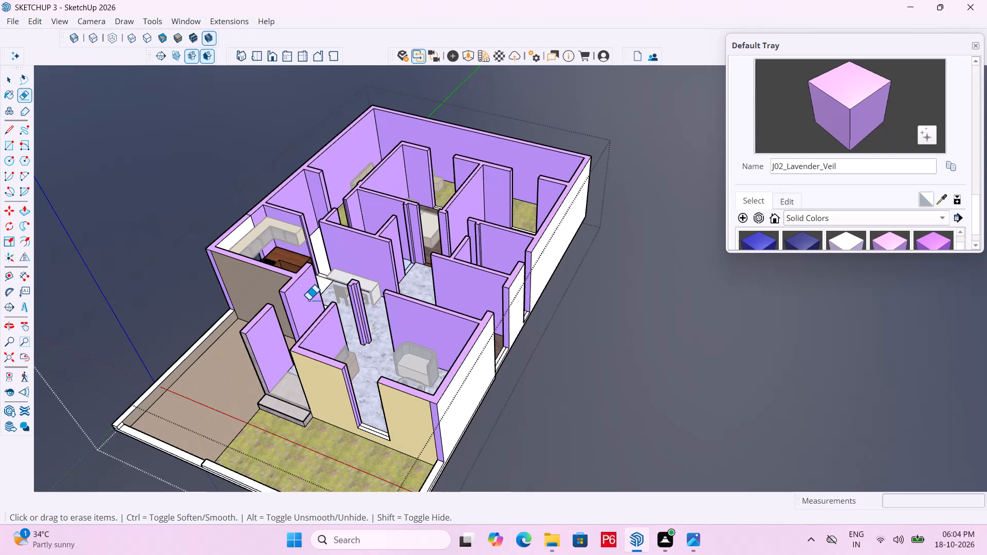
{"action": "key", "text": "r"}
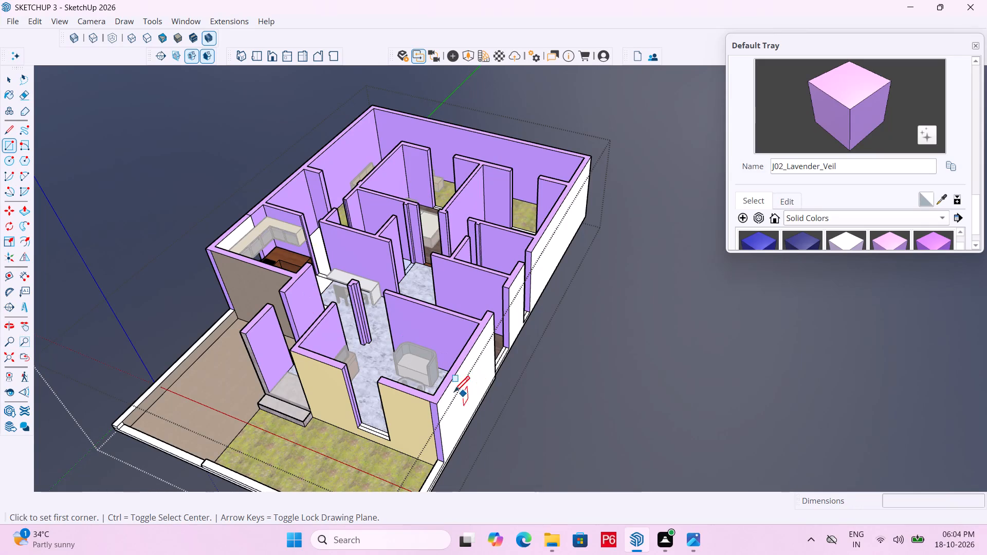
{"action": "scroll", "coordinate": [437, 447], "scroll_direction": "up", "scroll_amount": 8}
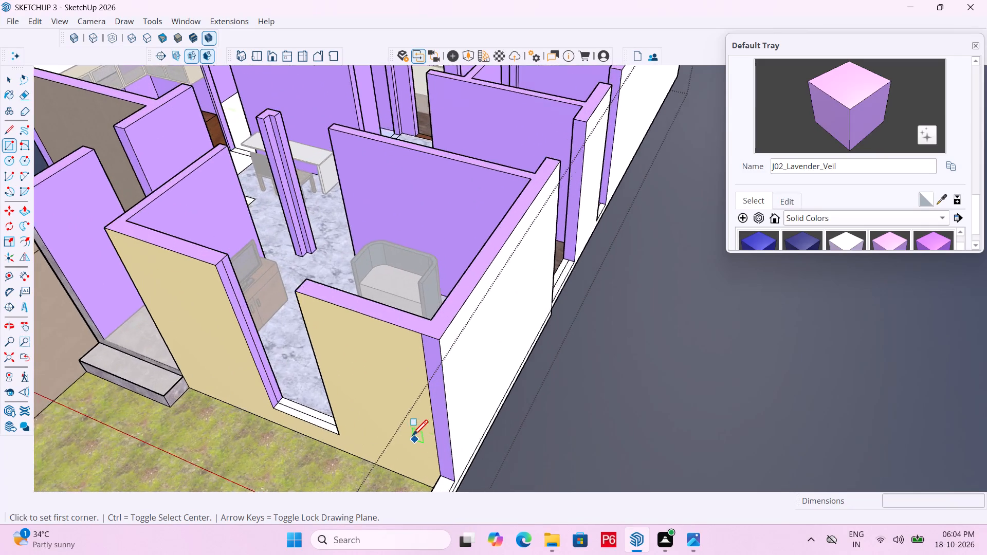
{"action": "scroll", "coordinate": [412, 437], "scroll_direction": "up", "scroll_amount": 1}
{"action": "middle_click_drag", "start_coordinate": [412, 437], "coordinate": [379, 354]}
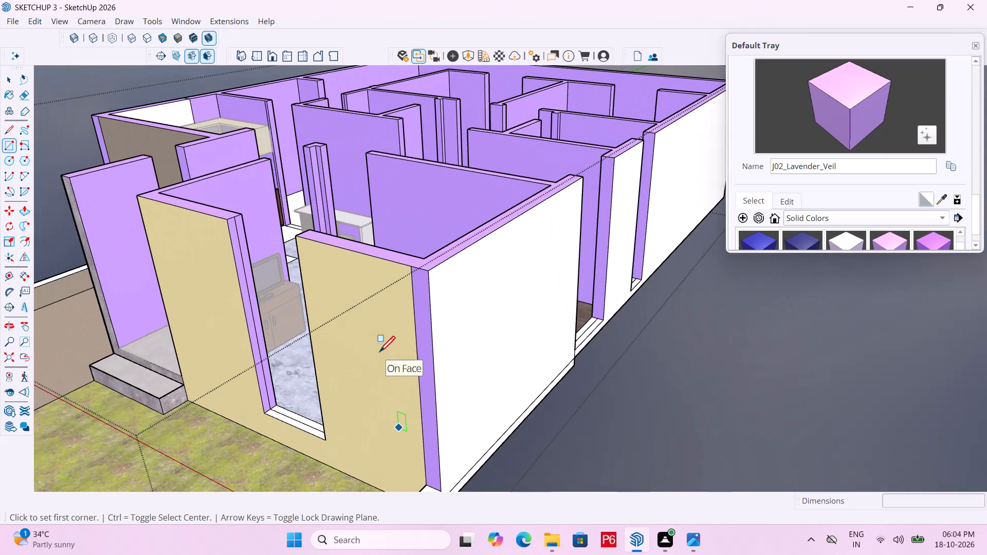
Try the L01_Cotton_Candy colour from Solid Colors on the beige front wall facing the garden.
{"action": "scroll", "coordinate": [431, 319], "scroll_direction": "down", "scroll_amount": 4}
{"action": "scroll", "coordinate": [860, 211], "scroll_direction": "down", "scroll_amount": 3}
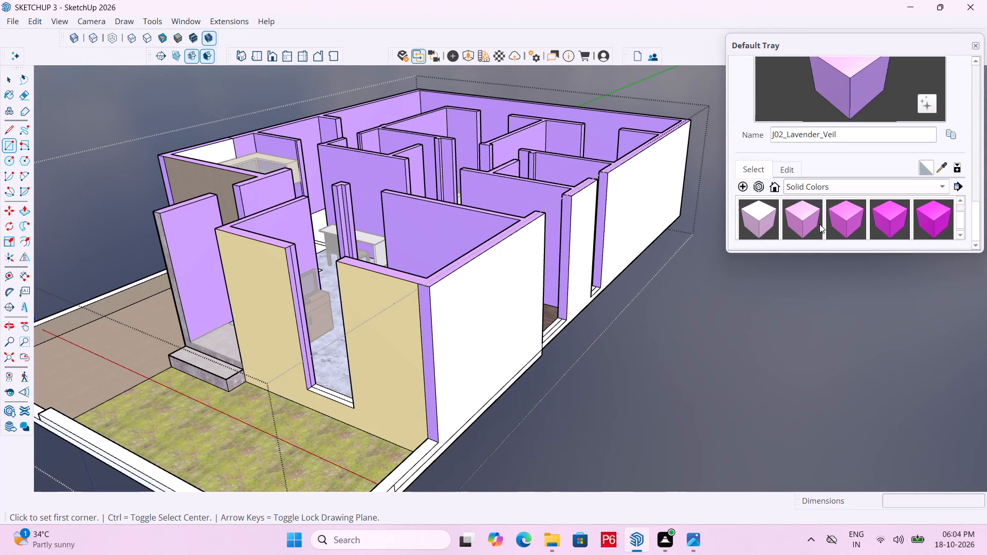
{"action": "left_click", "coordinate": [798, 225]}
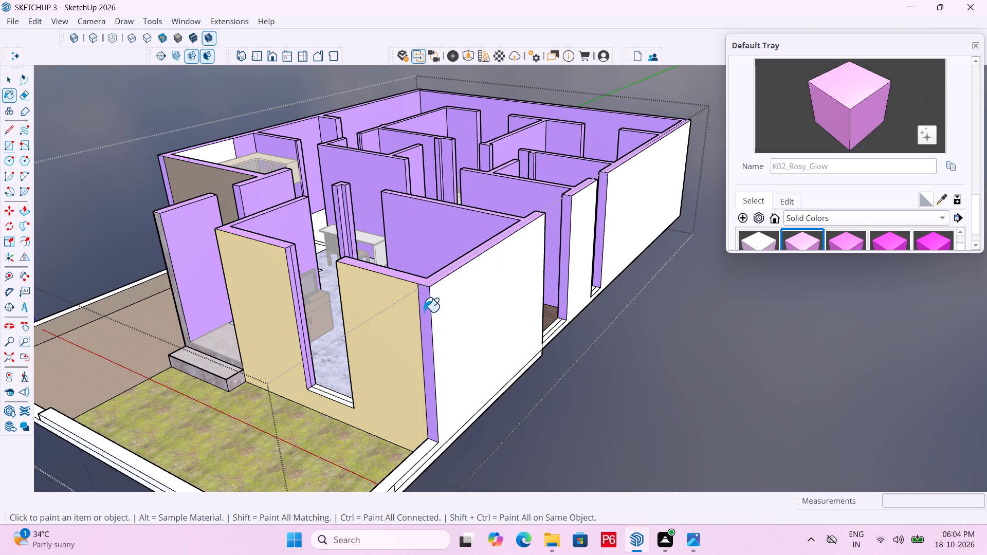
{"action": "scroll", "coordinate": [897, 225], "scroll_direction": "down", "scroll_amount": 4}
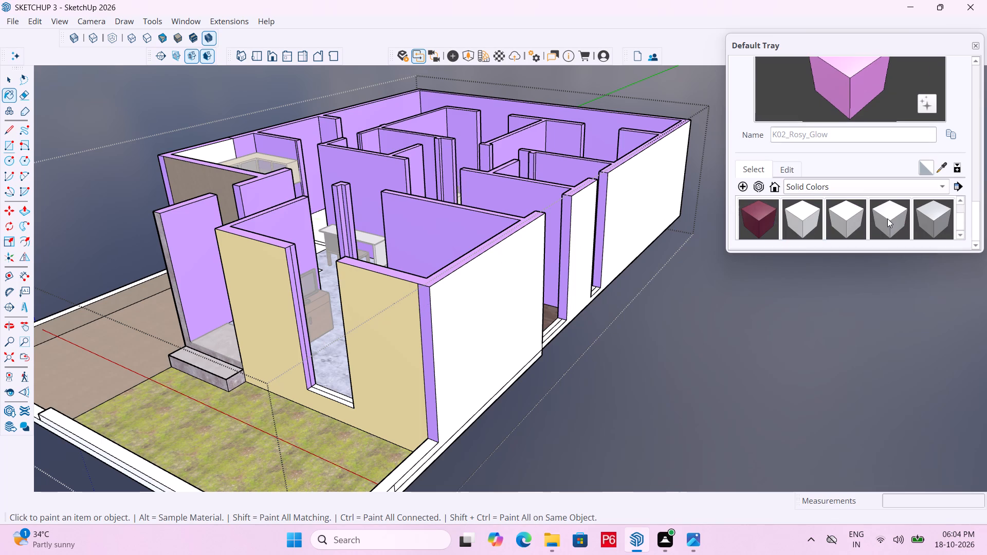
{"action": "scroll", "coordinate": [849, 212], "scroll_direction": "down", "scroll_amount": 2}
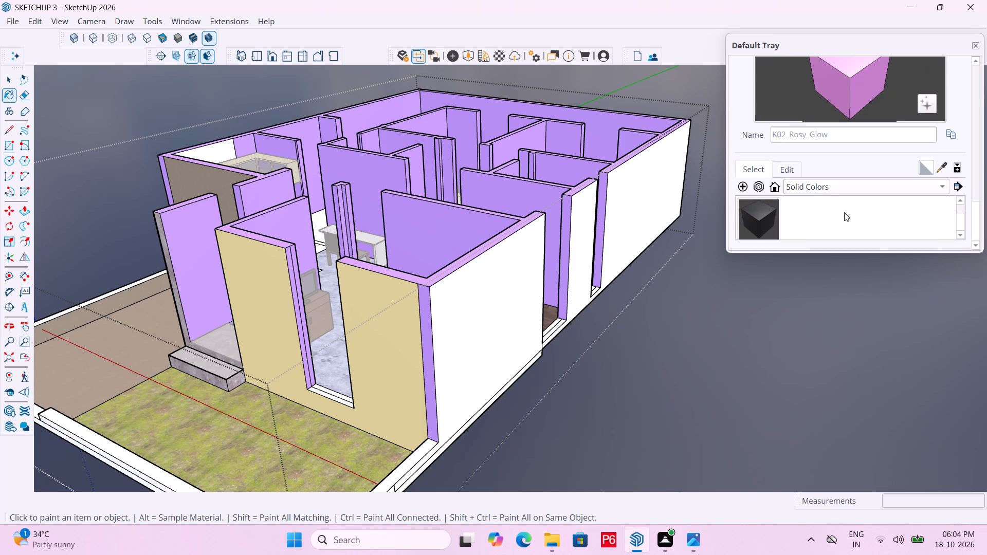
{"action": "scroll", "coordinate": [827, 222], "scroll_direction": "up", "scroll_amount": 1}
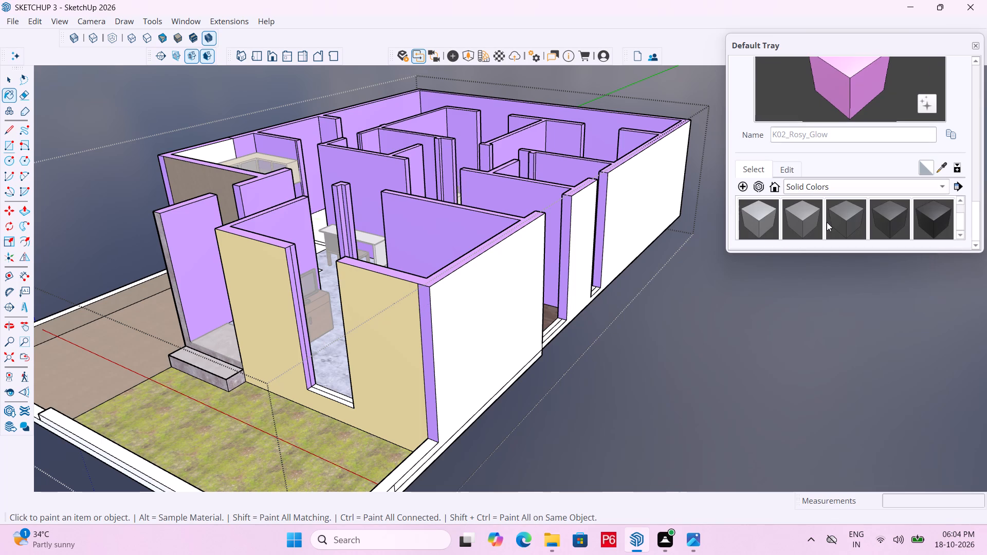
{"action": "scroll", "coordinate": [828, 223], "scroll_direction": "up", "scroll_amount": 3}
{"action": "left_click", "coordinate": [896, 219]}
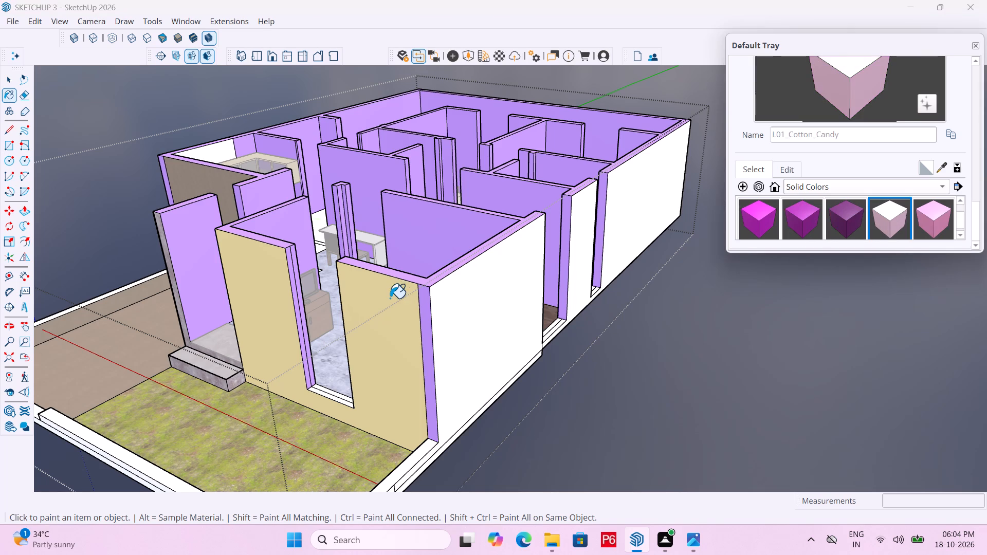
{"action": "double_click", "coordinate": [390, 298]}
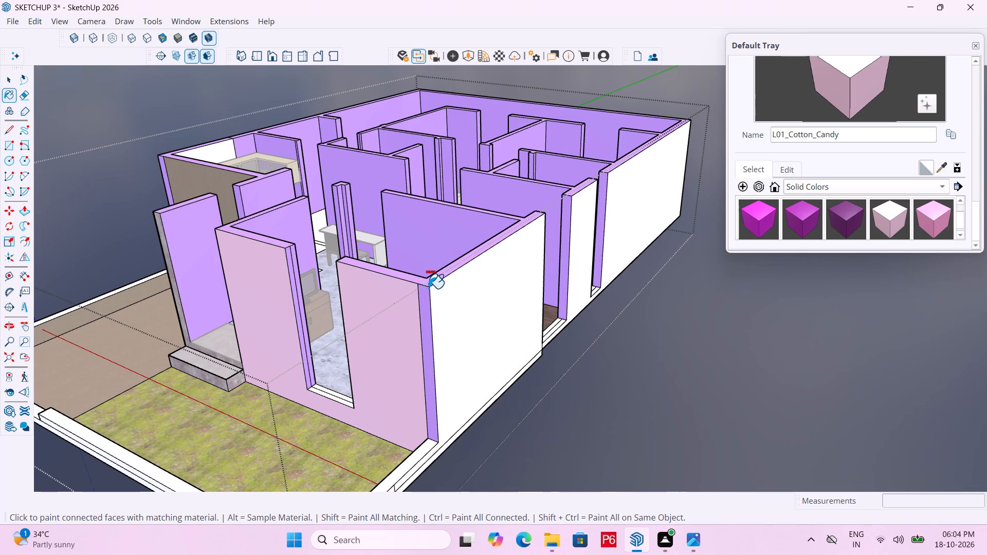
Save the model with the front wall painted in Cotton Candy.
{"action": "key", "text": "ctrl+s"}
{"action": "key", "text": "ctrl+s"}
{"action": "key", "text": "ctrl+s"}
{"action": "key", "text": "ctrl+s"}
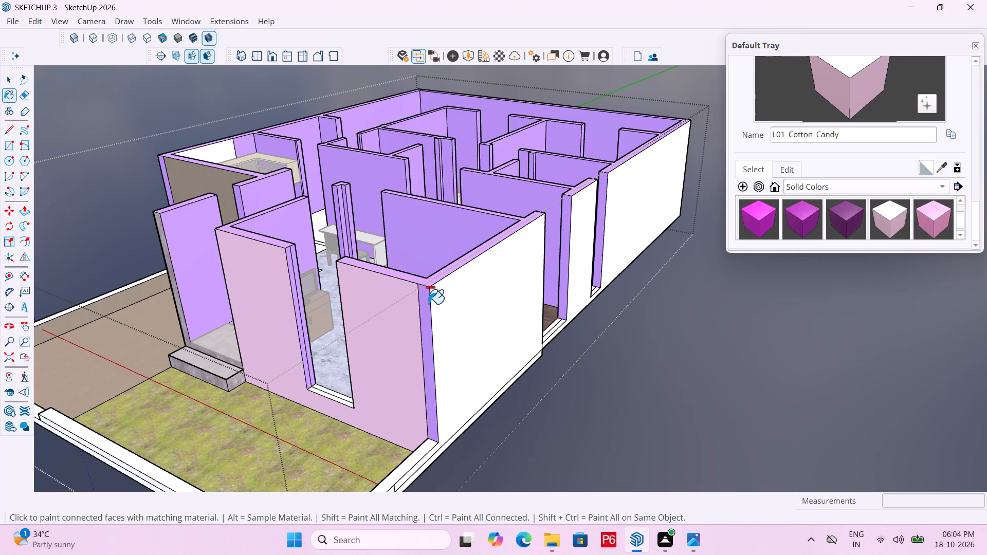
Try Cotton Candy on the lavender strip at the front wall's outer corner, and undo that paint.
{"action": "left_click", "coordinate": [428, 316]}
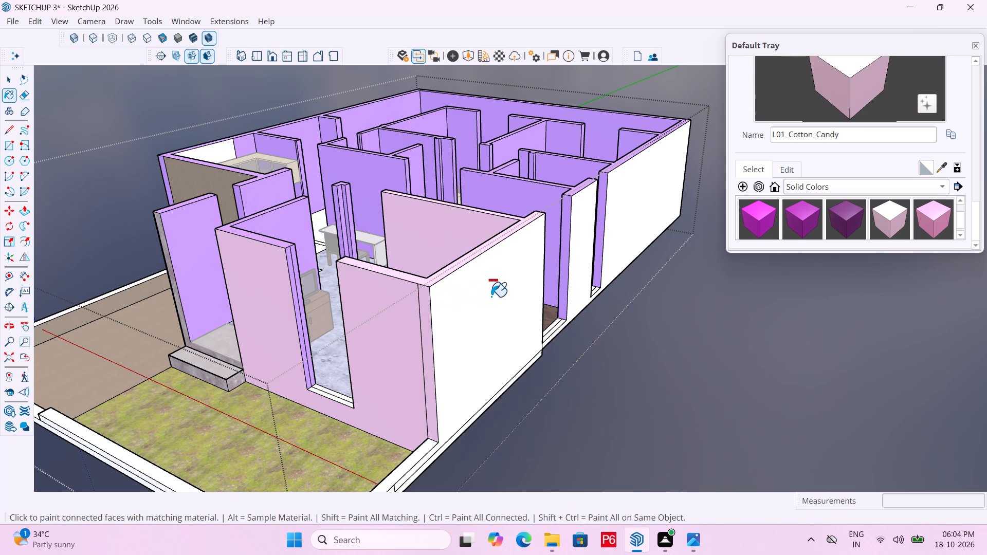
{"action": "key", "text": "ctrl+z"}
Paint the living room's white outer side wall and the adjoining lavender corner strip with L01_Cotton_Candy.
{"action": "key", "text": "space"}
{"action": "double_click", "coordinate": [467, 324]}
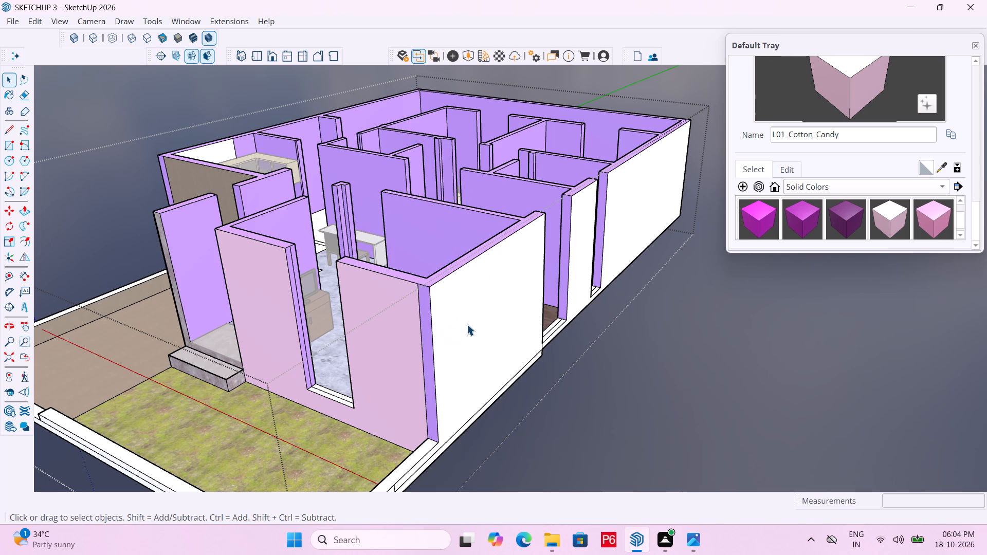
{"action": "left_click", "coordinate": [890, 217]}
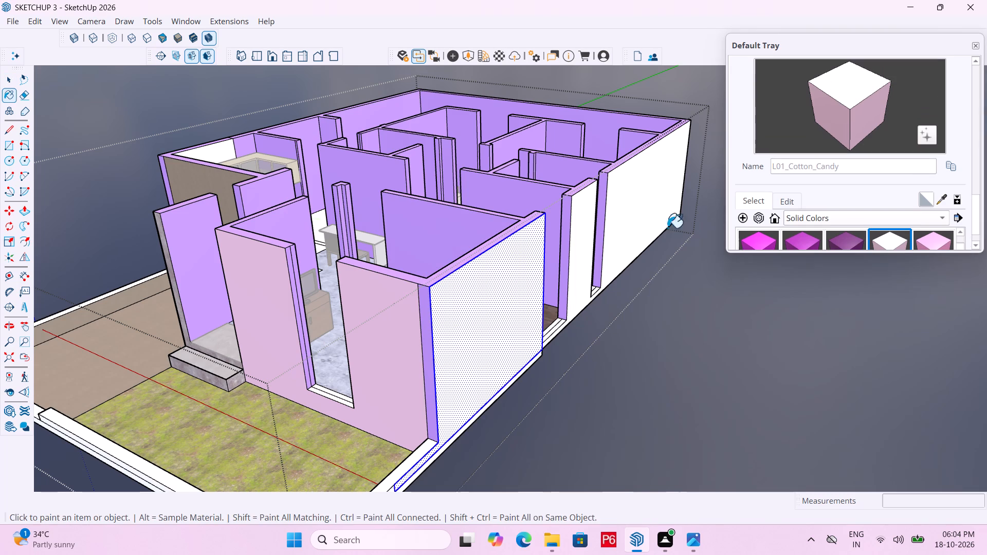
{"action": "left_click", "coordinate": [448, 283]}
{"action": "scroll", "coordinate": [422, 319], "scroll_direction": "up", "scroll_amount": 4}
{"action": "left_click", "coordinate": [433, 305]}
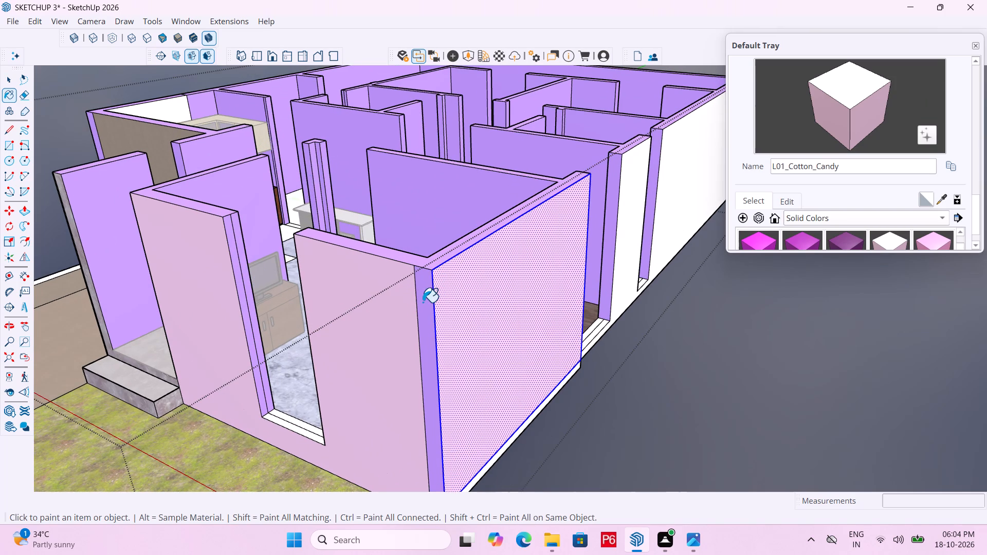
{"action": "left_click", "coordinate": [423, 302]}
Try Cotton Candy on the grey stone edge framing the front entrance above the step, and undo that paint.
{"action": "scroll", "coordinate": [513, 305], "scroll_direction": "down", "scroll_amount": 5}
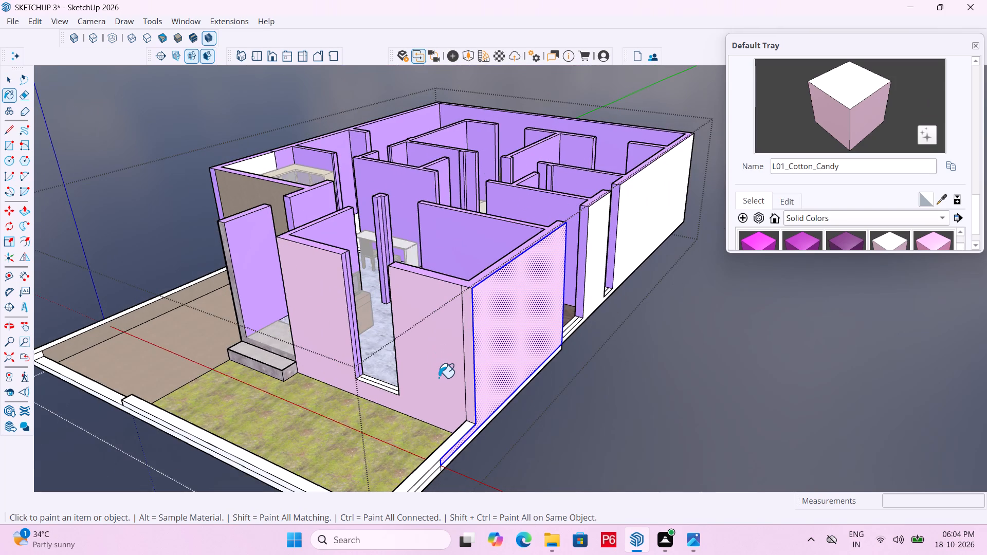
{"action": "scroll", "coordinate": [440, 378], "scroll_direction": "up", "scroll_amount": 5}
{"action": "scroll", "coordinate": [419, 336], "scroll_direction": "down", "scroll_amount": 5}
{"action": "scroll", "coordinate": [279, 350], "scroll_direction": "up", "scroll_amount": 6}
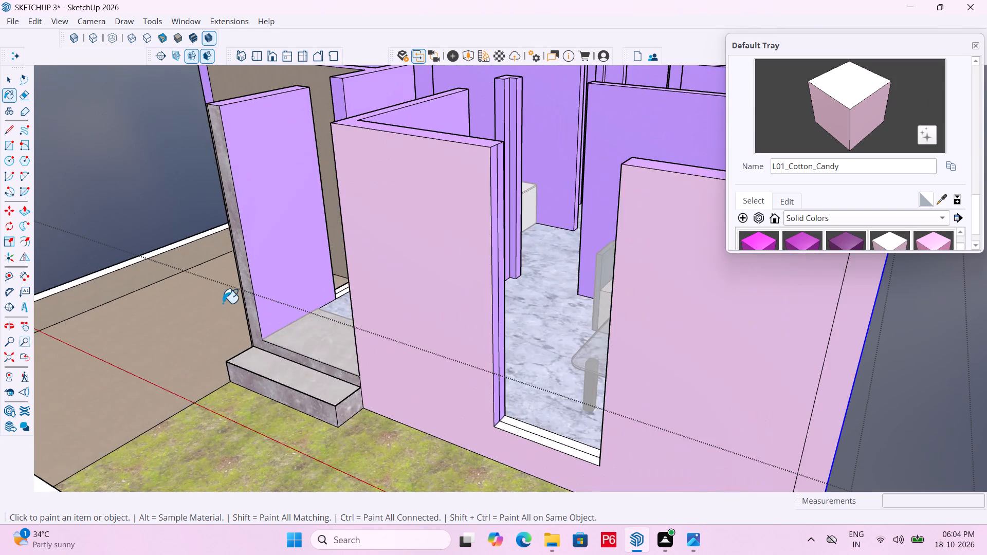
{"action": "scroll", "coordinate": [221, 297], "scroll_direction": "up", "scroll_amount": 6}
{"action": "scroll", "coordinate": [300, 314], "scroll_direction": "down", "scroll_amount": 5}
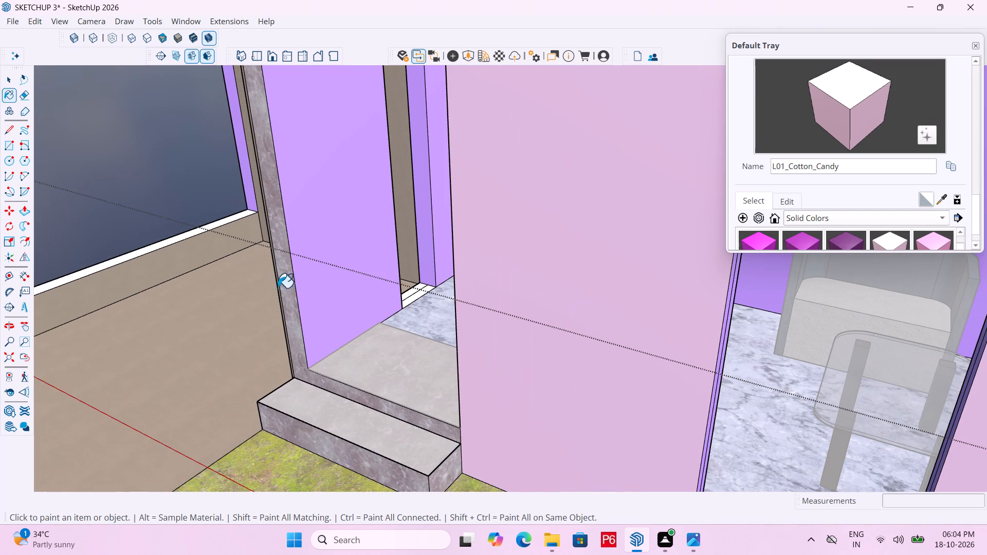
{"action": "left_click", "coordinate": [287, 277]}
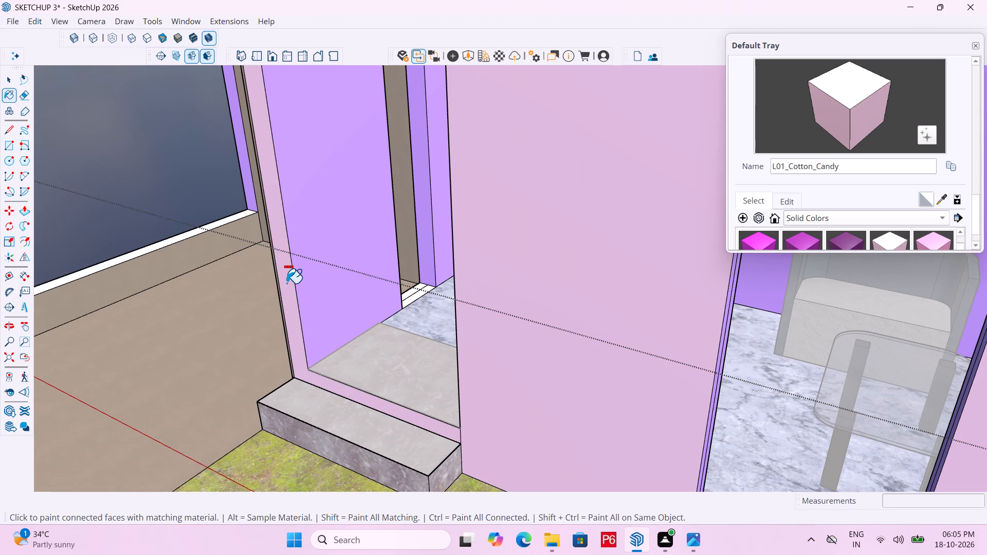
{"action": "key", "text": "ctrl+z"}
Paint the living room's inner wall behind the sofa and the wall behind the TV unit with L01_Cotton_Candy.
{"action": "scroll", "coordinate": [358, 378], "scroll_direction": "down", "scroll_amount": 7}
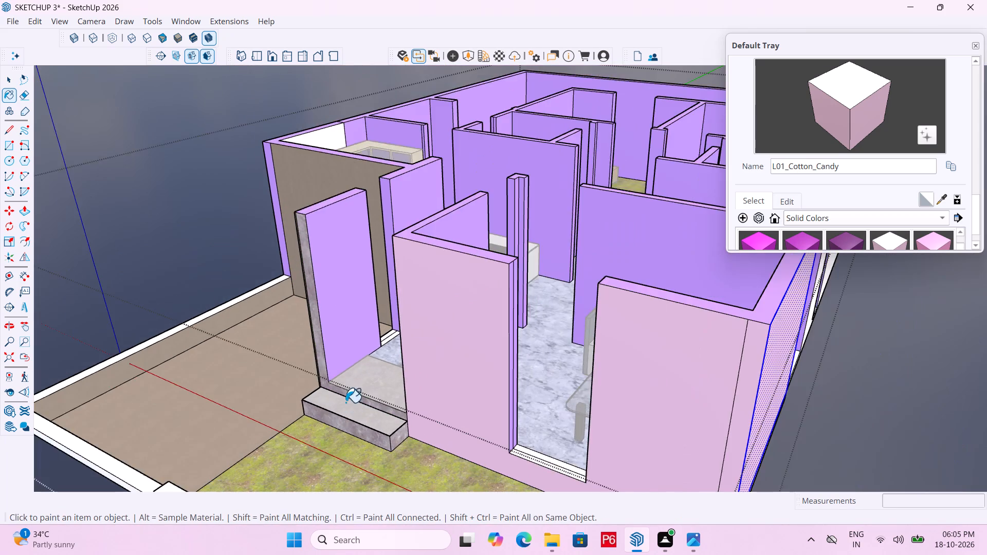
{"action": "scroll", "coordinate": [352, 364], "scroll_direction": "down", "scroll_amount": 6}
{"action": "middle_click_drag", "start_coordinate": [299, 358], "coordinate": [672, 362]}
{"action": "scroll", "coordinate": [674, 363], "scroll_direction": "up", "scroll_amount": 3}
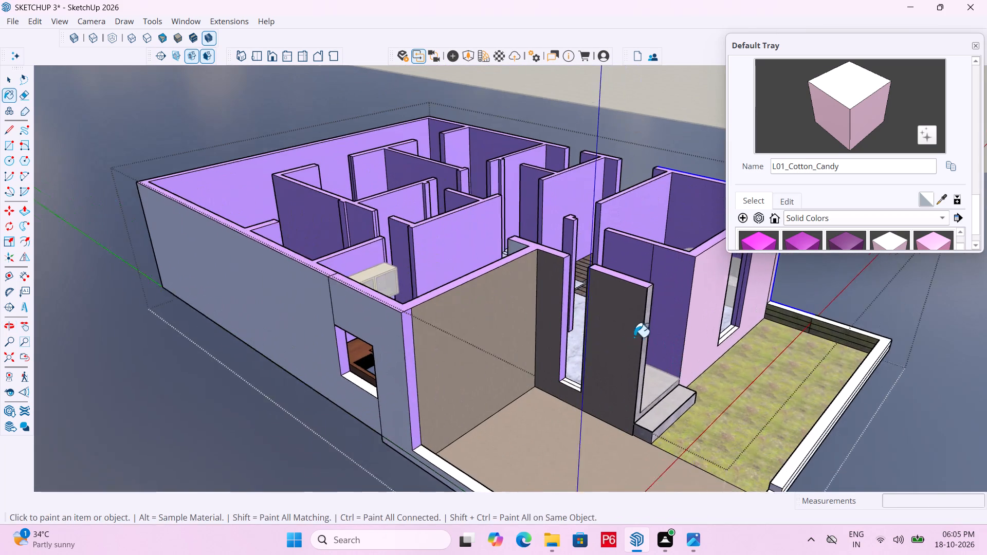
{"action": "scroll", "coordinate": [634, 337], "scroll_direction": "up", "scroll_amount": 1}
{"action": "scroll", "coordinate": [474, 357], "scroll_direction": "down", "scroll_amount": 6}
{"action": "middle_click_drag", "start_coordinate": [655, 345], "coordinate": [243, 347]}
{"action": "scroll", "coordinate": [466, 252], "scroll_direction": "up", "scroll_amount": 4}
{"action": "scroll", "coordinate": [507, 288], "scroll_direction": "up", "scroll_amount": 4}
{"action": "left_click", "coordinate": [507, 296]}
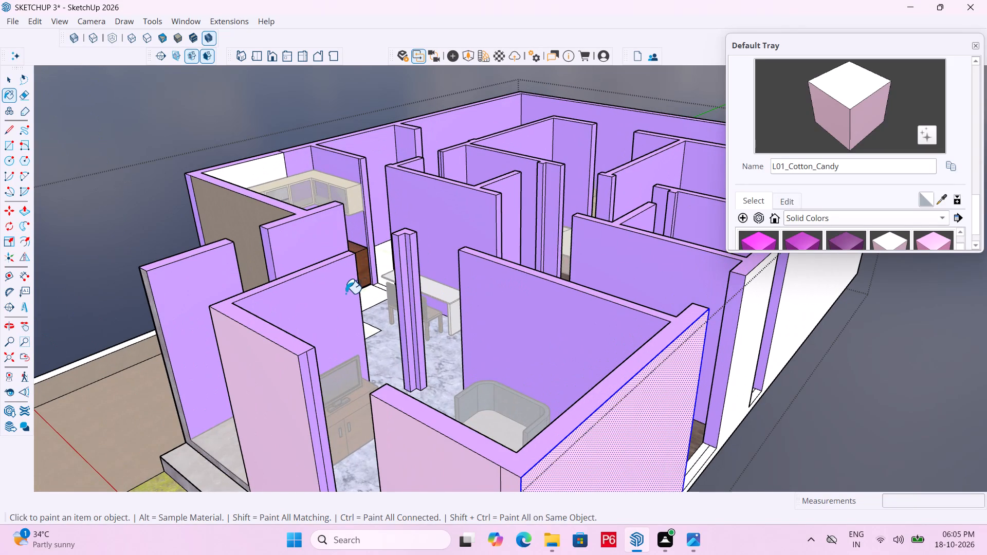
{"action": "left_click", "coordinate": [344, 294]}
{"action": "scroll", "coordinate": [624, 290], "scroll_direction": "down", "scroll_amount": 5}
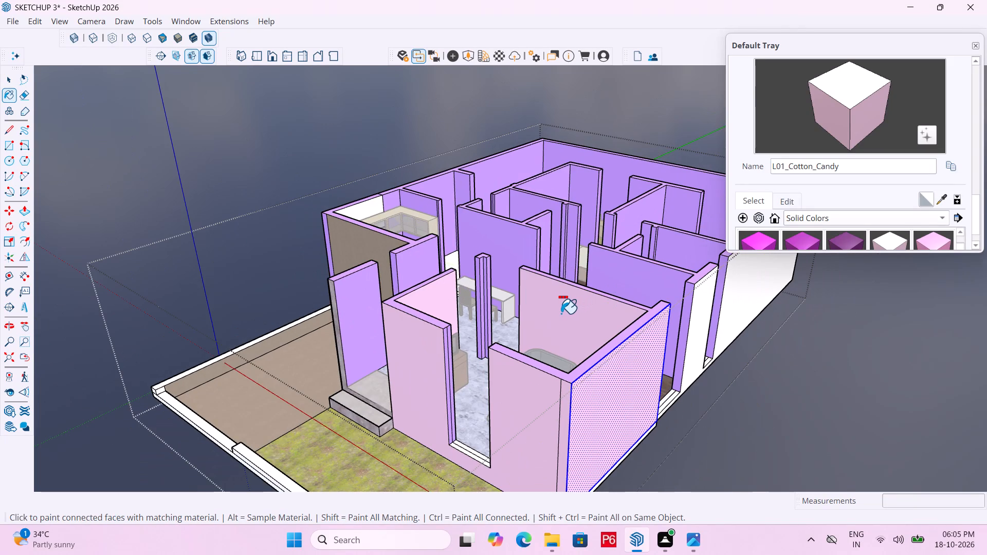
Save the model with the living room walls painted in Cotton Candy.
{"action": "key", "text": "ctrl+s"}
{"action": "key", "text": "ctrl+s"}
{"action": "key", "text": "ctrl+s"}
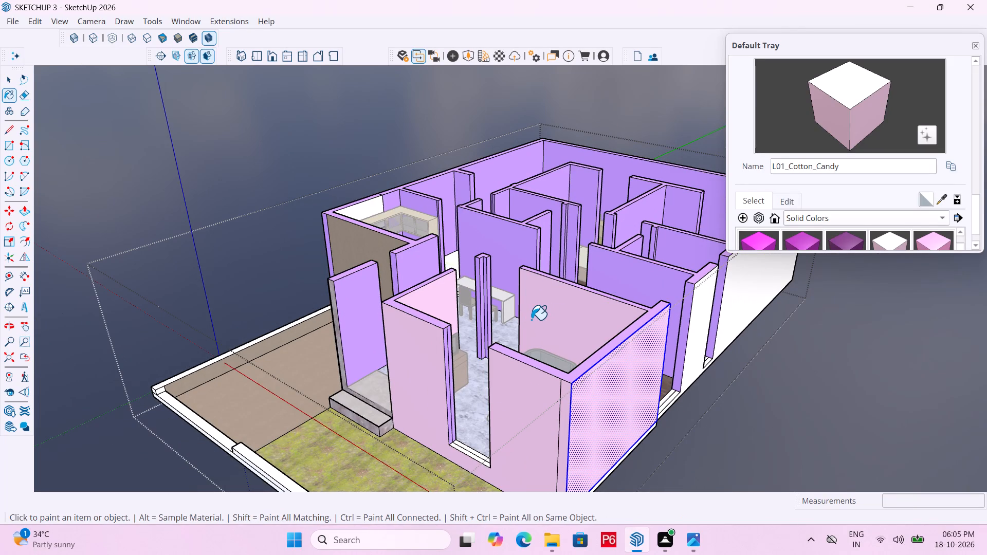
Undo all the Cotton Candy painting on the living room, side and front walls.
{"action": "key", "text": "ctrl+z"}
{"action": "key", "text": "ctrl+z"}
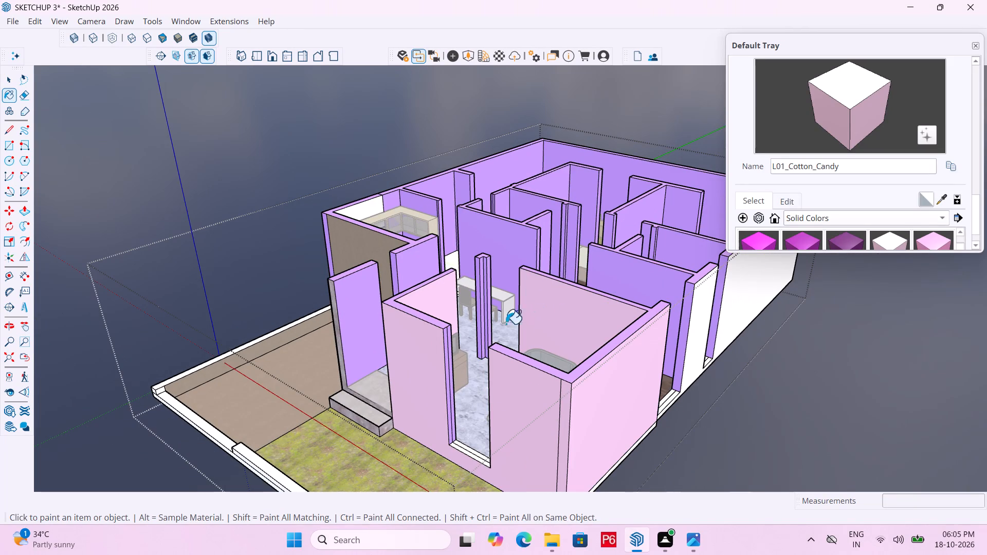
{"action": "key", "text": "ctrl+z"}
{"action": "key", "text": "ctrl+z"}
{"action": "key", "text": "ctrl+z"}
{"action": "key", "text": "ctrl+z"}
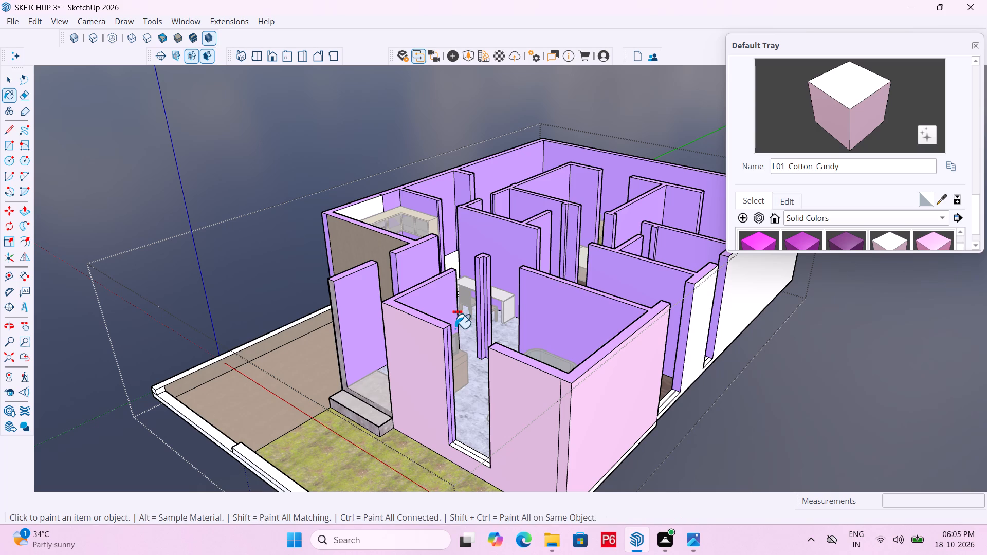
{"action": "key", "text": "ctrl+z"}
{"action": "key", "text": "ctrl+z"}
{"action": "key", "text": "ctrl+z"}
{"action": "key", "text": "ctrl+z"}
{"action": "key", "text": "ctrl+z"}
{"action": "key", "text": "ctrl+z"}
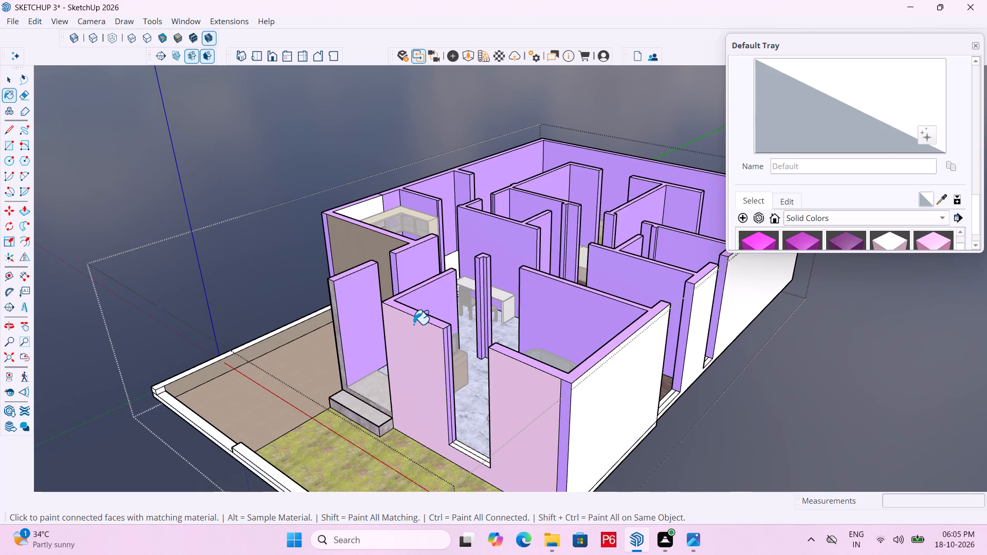
Save the model with the original wall colours restored.
{"action": "scroll", "coordinate": [388, 310], "scroll_direction": "down", "scroll_amount": 6, "text": "ctrl"}
{"action": "middle_click_drag", "start_coordinate": [429, 326], "coordinate": [532, 314]}
{"action": "key", "text": "ctrl+s"}
{"action": "key", "text": "ctrl+s"}
{"action": "key", "text": "ctrl+s"}
{"action": "key", "text": "ctrl+s"}
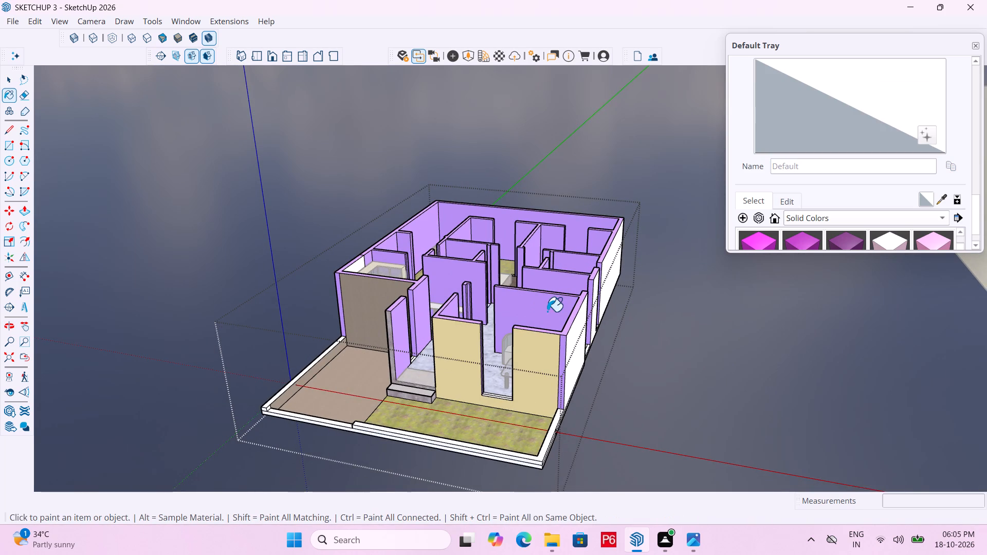
Examine the house's white outer side walls, their openings and the living room from several angles.
{"action": "middle_click_drag", "start_coordinate": [614, 307], "coordinate": [358, 323]}
{"action": "scroll", "coordinate": [387, 354], "scroll_direction": "up", "scroll_amount": 3}
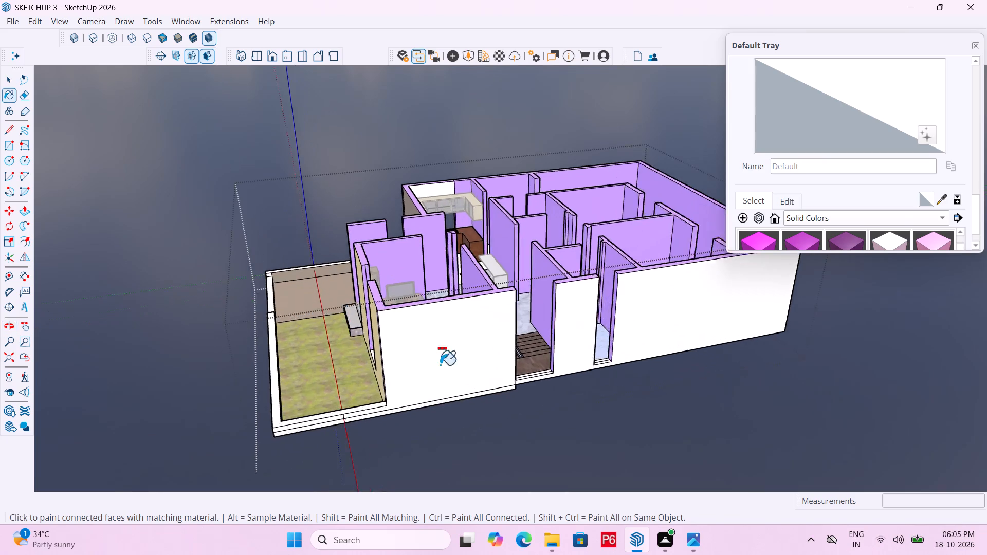
{"action": "scroll", "coordinate": [440, 365], "scroll_direction": "up", "scroll_amount": 3}
{"action": "scroll", "coordinate": [656, 381], "scroll_direction": "up", "scroll_amount": 5}
{"action": "middle_click_drag", "start_coordinate": [563, 359], "coordinate": [337, 359]}
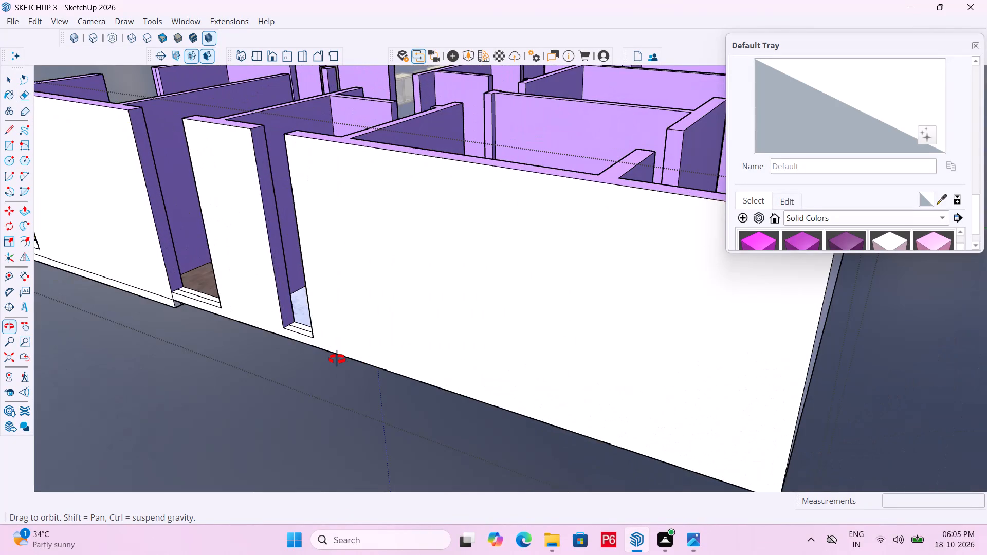
{"action": "middle_click_drag", "start_coordinate": [337, 359], "coordinate": [658, 336]}
{"action": "scroll", "coordinate": [433, 296], "scroll_direction": "down", "scroll_amount": 6}
{"action": "scroll", "coordinate": [519, 272], "scroll_direction": "down", "scroll_amount": 2}
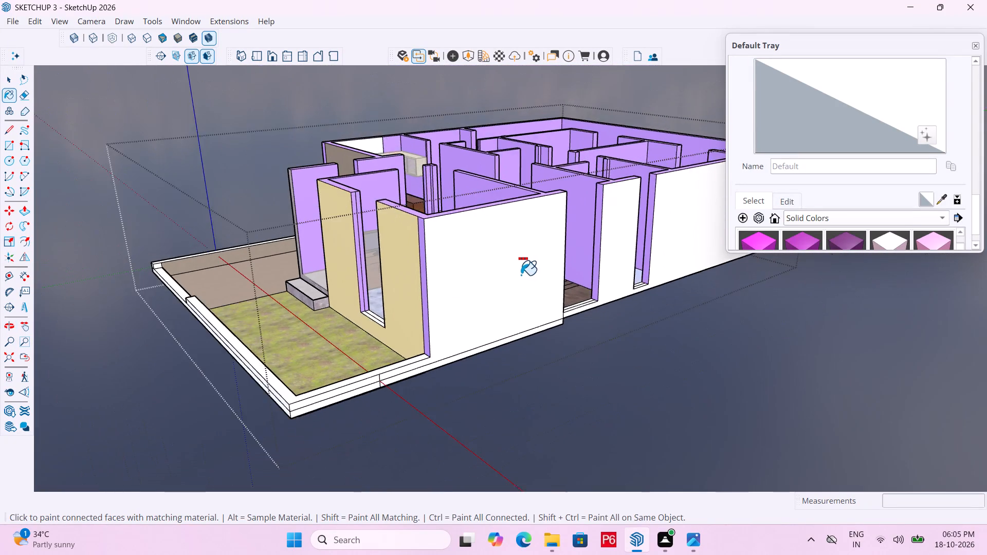
{"action": "scroll", "coordinate": [521, 275], "scroll_direction": "down", "scroll_amount": 1}
{"action": "middle_click_drag", "start_coordinate": [487, 318], "coordinate": [449, 461]}
{"action": "scroll", "coordinate": [576, 327], "scroll_direction": "up", "scroll_amount": 6}
{"action": "middle_click_drag", "start_coordinate": [547, 328], "coordinate": [550, 347]}
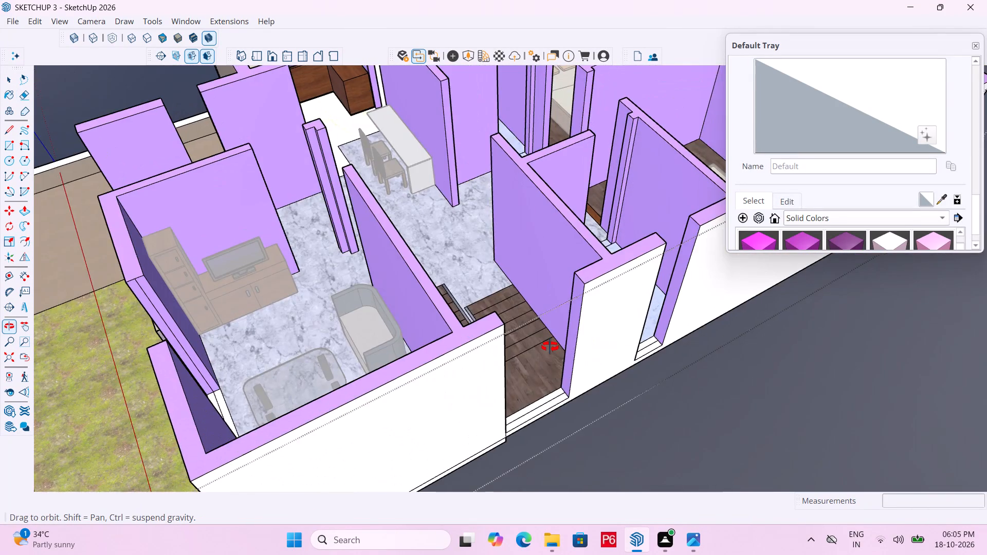
{"action": "middle_click_drag", "start_coordinate": [550, 347], "coordinate": [497, 353]}
{"action": "middle_click", "coordinate": [497, 353]}
{"action": "middle_click", "coordinate": [497, 353]}
{"action": "middle_click_drag", "start_coordinate": [491, 262], "coordinate": [491, 257]}
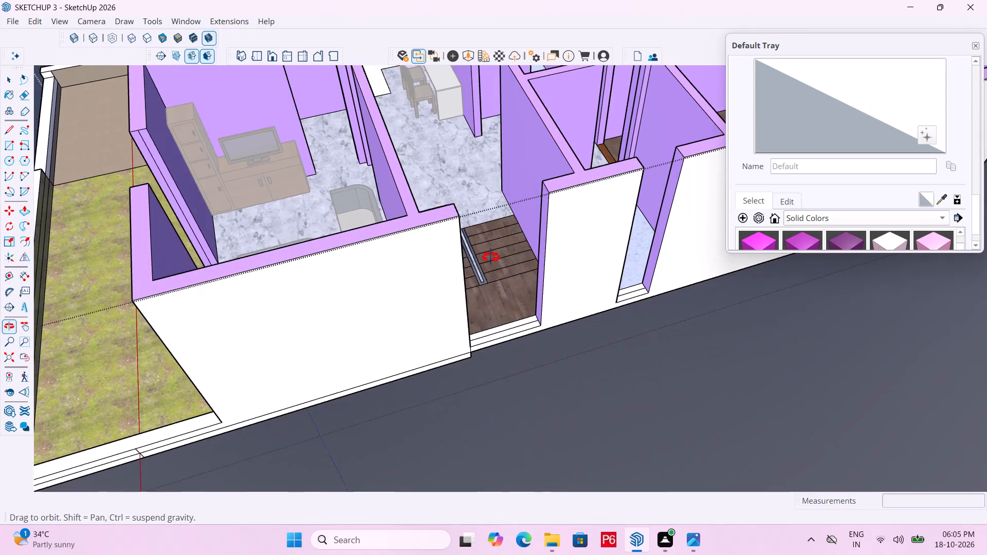
Examine the staircase, its opening in the white side wall and the surrounding rooms from several angles.
{"action": "middle_click_drag", "start_coordinate": [491, 257], "coordinate": [583, 274]}
{"action": "scroll", "coordinate": [215, 413], "scroll_direction": "down", "scroll_amount": 5}
{"action": "middle_click_drag", "start_coordinate": [375, 378], "coordinate": [219, 402]}
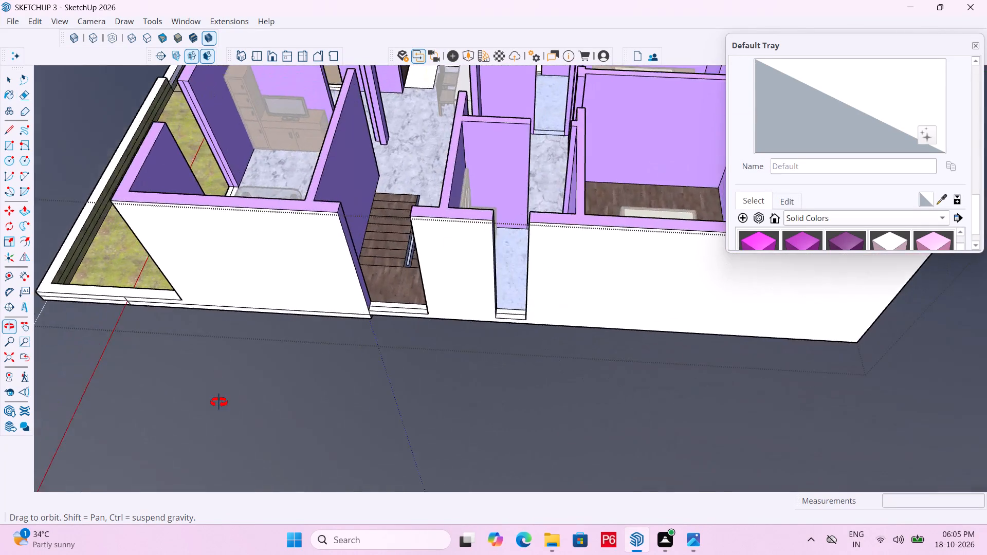
{"action": "middle_click_drag", "start_coordinate": [219, 402], "coordinate": [261, 434]}
{"action": "scroll", "coordinate": [386, 333], "scroll_direction": "up", "scroll_amount": 17}
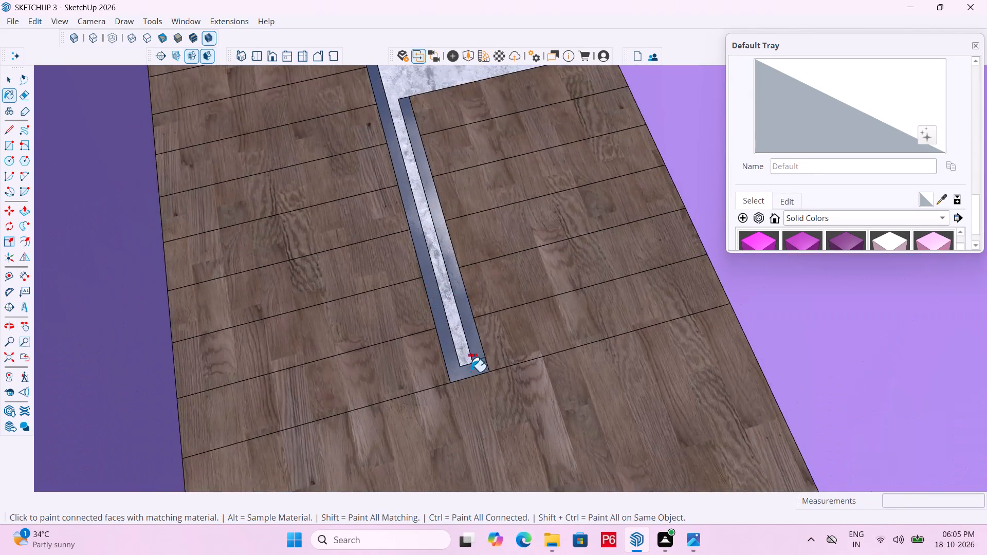
{"action": "scroll", "coordinate": [476, 380], "scroll_direction": "up", "scroll_amount": 6}
{"action": "scroll", "coordinate": [491, 289], "scroll_direction": "down", "scroll_amount": 7}
{"action": "scroll", "coordinate": [513, 321], "scroll_direction": "down", "scroll_amount": 14}
{"action": "scroll", "coordinate": [580, 289], "scroll_direction": "up", "scroll_amount": 1}
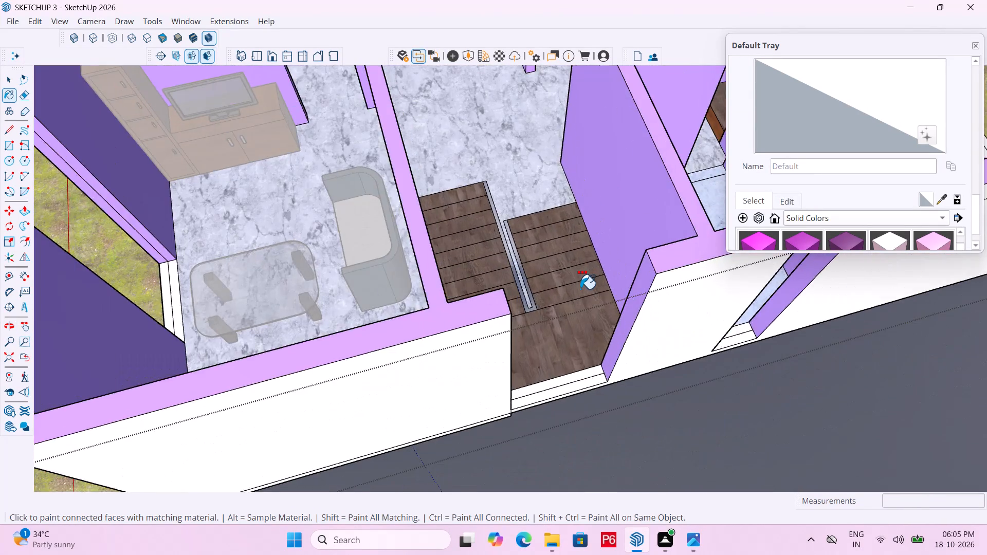
{"action": "scroll", "coordinate": [581, 288], "scroll_direction": "down", "scroll_amount": 11}
{"action": "middle_click_drag", "start_coordinate": [399, 376], "coordinate": [524, 274]}
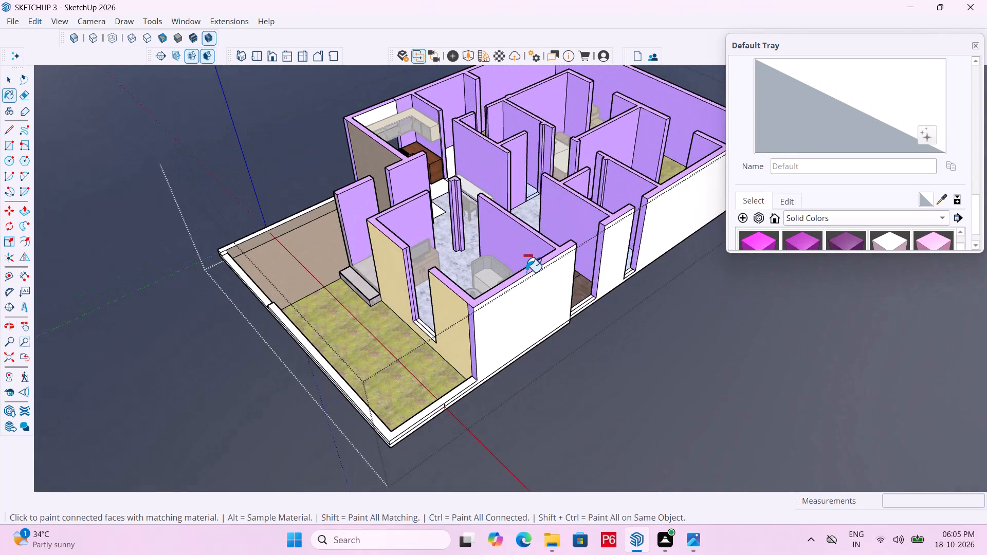
Save the model.
{"action": "key", "text": "ctrl+s"}
{"action": "key", "text": "ctrl+s"}
{"action": "key", "text": "ctrl+s"}
{"action": "key", "text": "ctrl+s"}
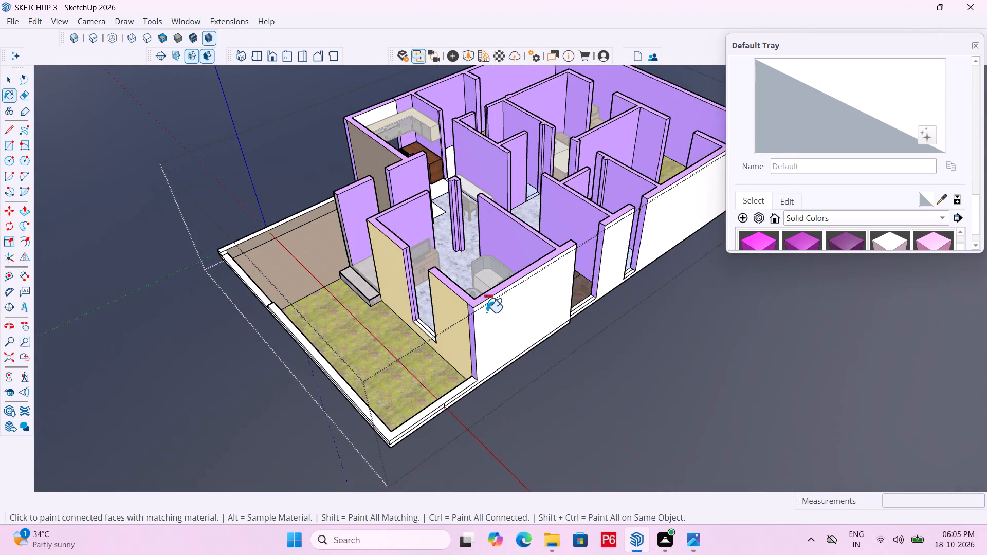
{"action": "scroll", "coordinate": [471, 318], "scroll_direction": "up", "scroll_amount": 5}
{"action": "middle_click_drag", "start_coordinate": [460, 327], "coordinate": [525, 280]}
{"action": "scroll", "coordinate": [525, 280], "scroll_direction": "up", "scroll_amount": 5}
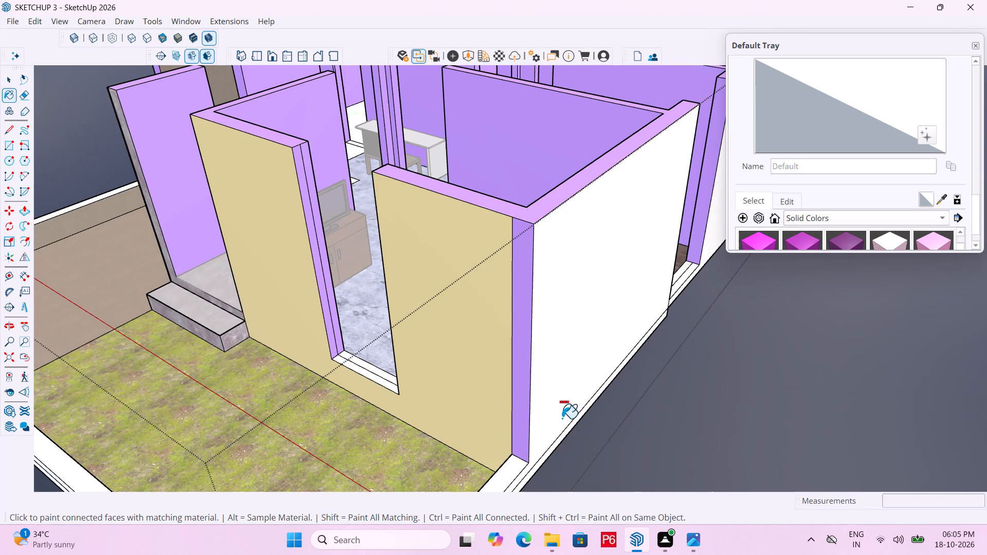
{"action": "scroll", "coordinate": [577, 482], "scroll_direction": "down", "scroll_amount": 1}
{"action": "scroll", "coordinate": [573, 409], "scroll_direction": "down", "scroll_amount": 5}
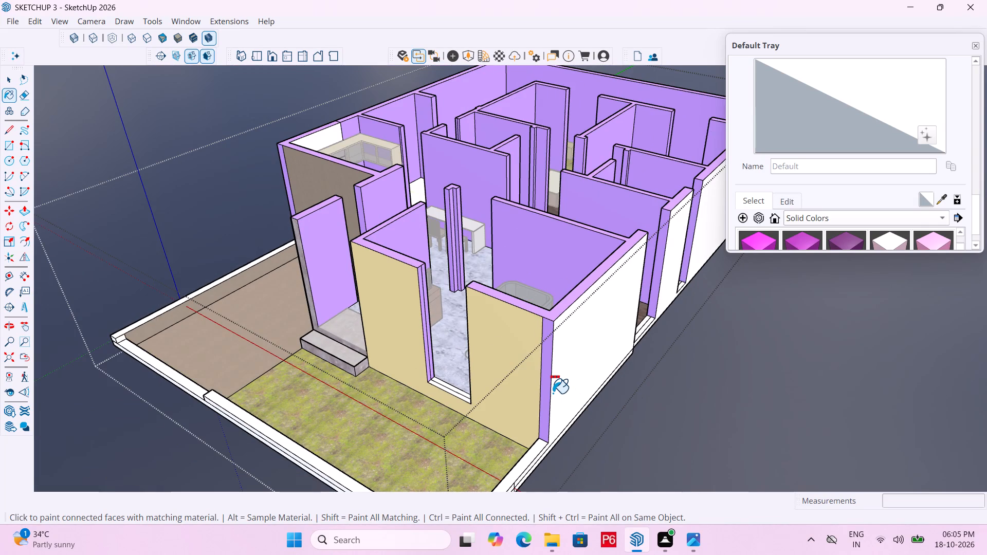
{"action": "key", "text": "ctrl+s"}
{"action": "key", "text": "ctrl+s"}
{"action": "key", "text": "ctrl+s"}
{"action": "key", "text": "ctrl+s"}
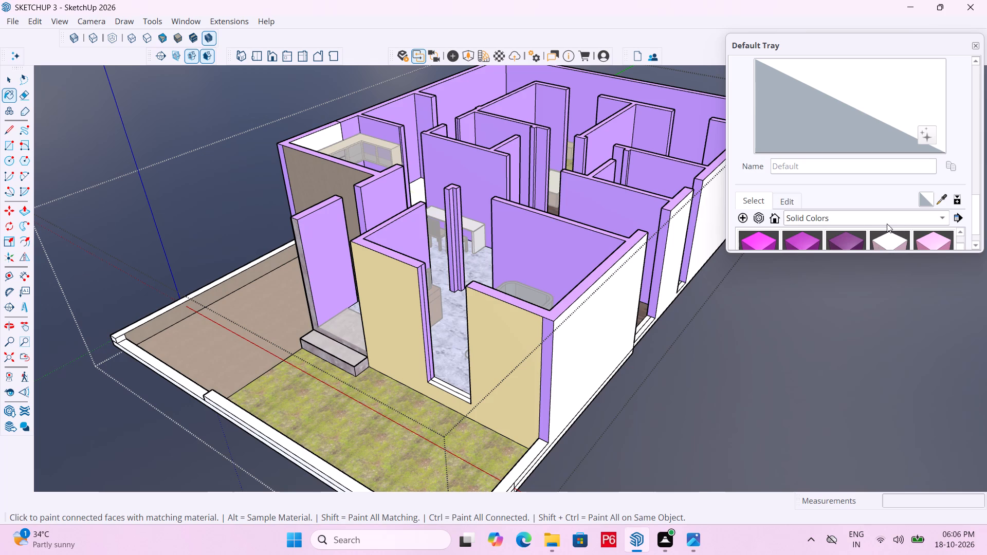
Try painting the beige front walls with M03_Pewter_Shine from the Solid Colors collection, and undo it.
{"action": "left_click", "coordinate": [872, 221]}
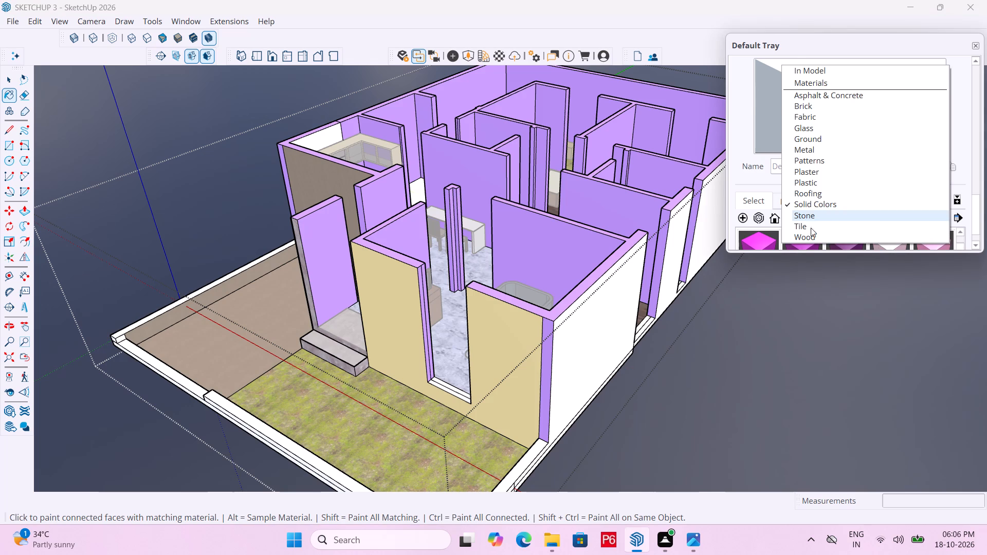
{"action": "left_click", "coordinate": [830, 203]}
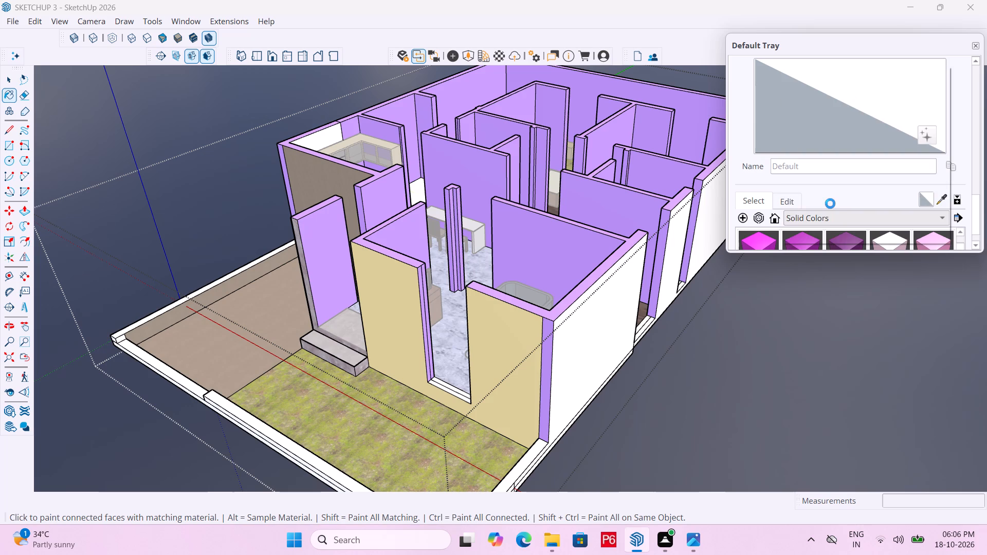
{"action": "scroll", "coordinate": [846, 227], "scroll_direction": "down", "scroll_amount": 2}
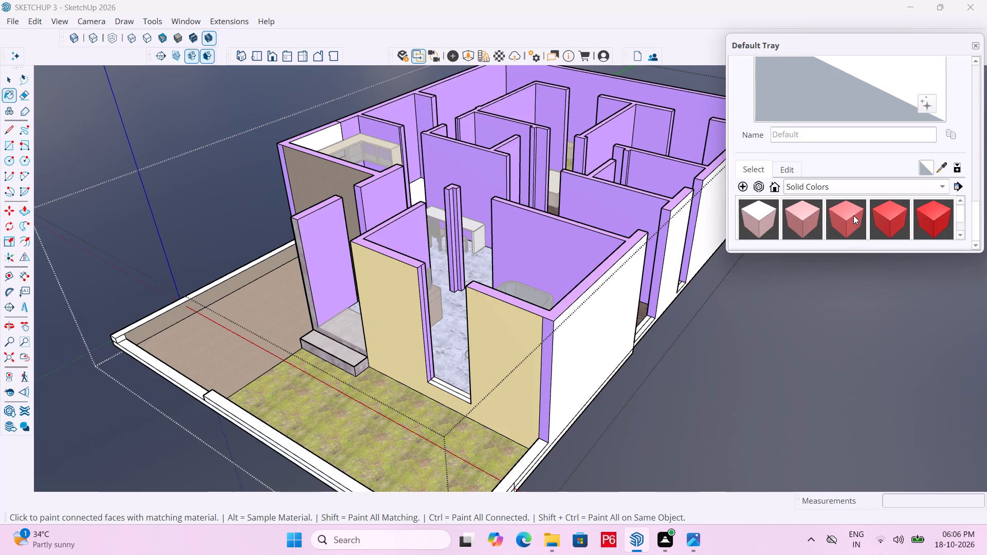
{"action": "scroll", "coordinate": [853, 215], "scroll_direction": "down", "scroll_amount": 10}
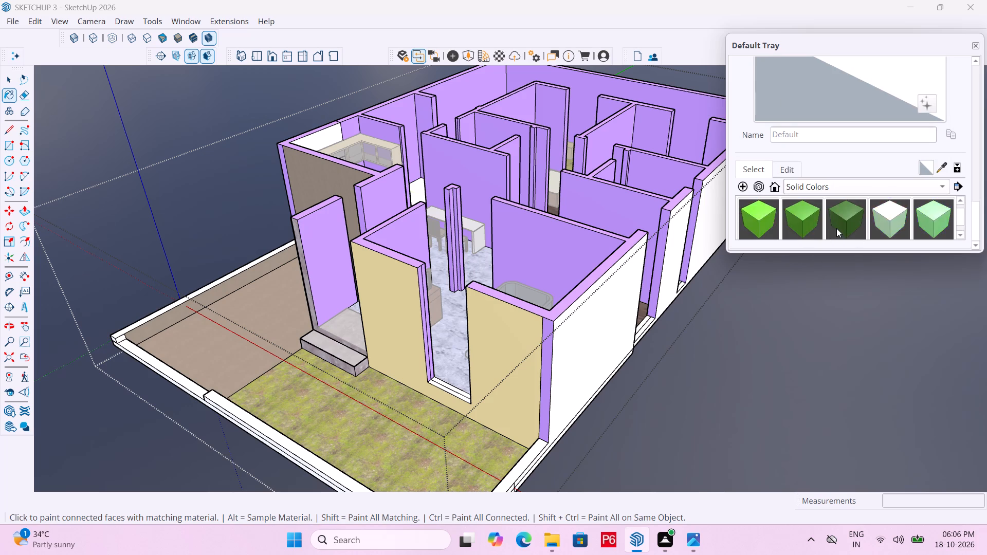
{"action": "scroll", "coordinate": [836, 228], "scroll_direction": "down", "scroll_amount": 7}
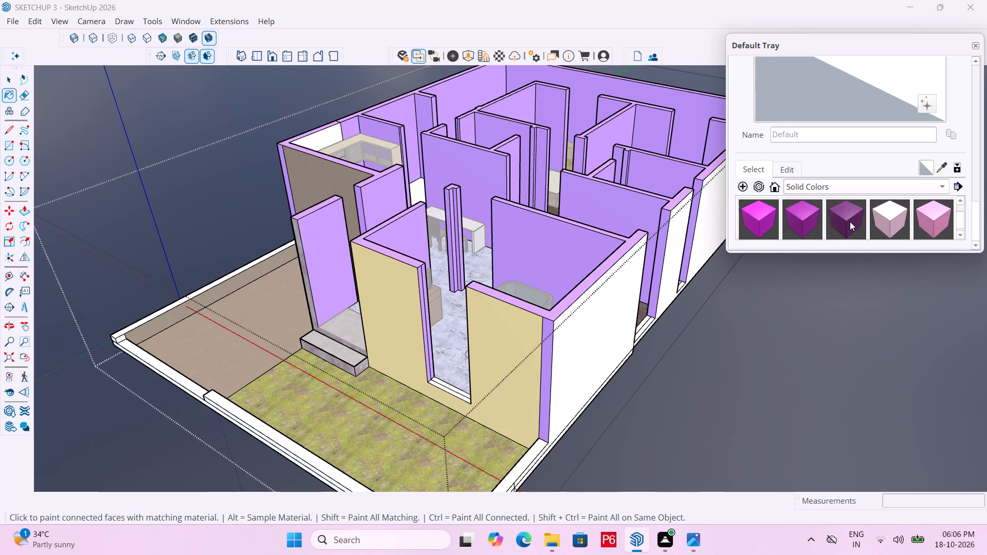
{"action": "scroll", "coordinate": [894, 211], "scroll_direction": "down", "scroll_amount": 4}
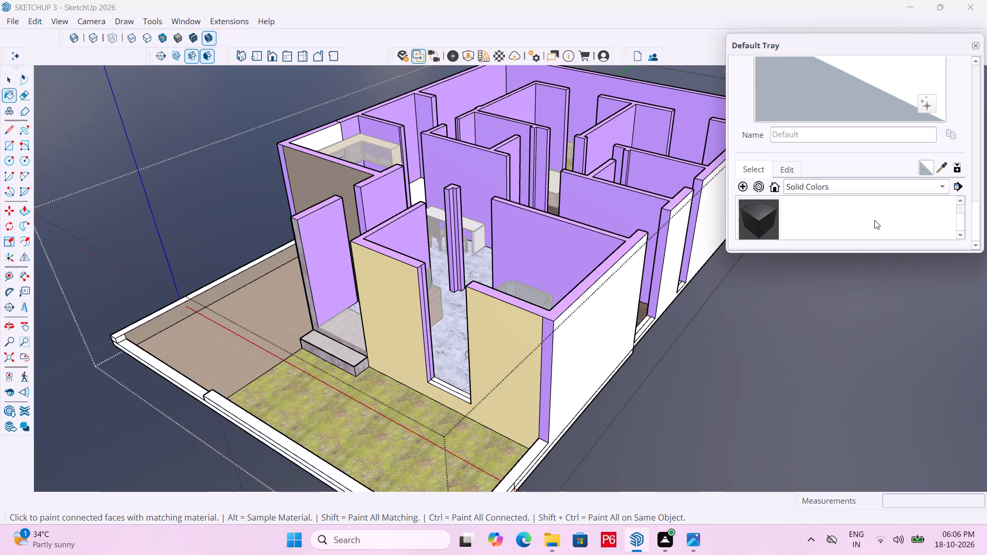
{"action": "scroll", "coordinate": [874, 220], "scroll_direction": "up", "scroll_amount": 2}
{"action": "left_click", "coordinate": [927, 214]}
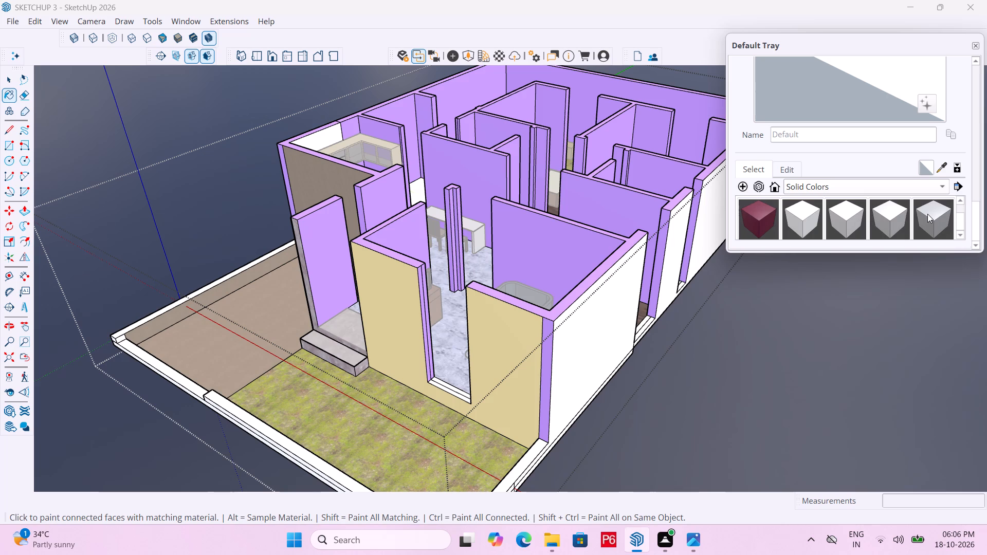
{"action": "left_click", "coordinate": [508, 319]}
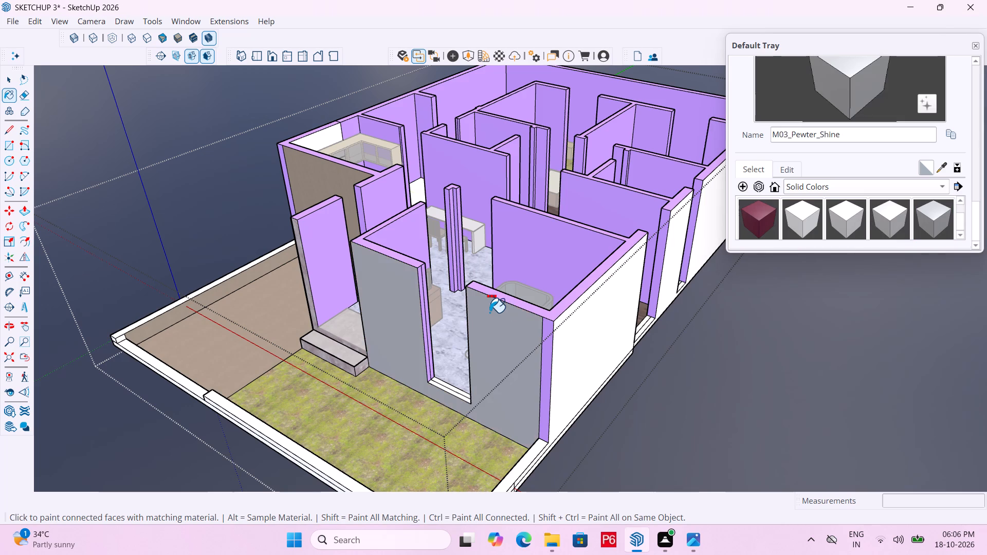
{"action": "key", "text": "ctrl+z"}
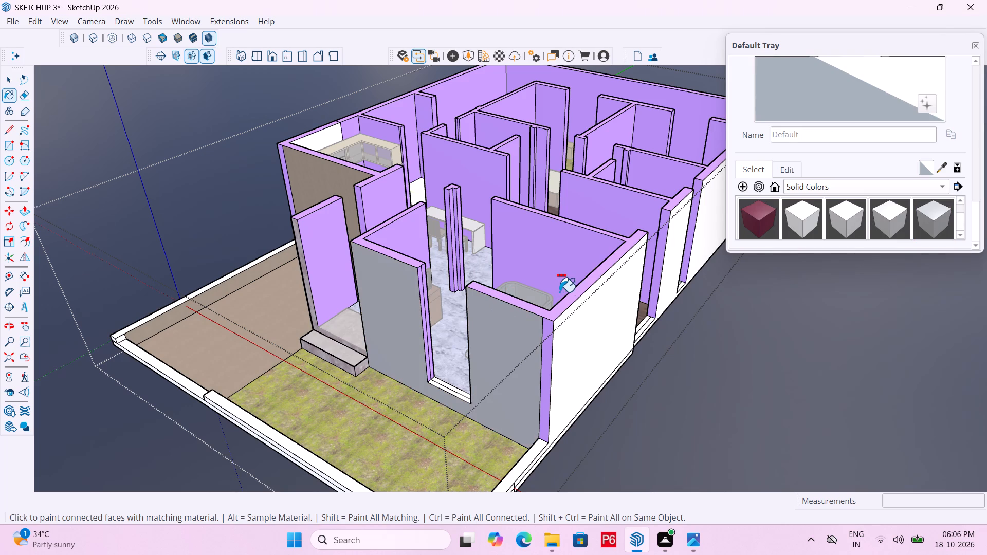
Leave the wall group's editing mode and save the model with the beige front walls restored.
{"action": "key", "text": "space"}
{"action": "triple_click", "coordinate": [760, 329]}
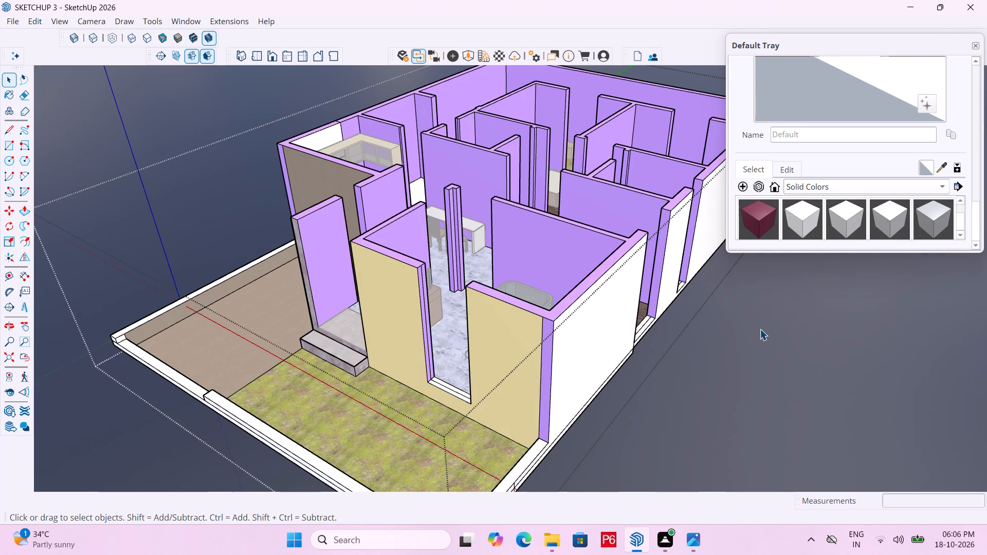
{"action": "left_click", "coordinate": [760, 329]}
{"action": "scroll", "coordinate": [271, 355], "scroll_direction": "down", "scroll_amount": 6}
{"action": "middle_click_drag", "start_coordinate": [400, 400], "coordinate": [451, 399]}
{"action": "scroll", "coordinate": [400, 400], "scroll_direction": "down", "scroll_amount": 1}
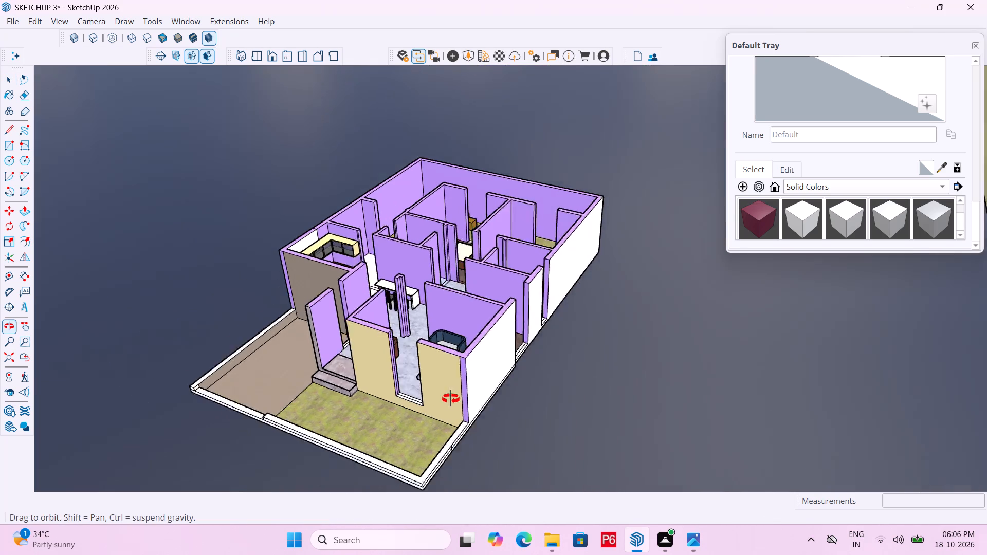
{"action": "middle_click_drag", "start_coordinate": [451, 399], "coordinate": [593, 369]}
{"action": "key", "text": "ctrl+s"}
{"action": "key", "text": "ctrl+s"}
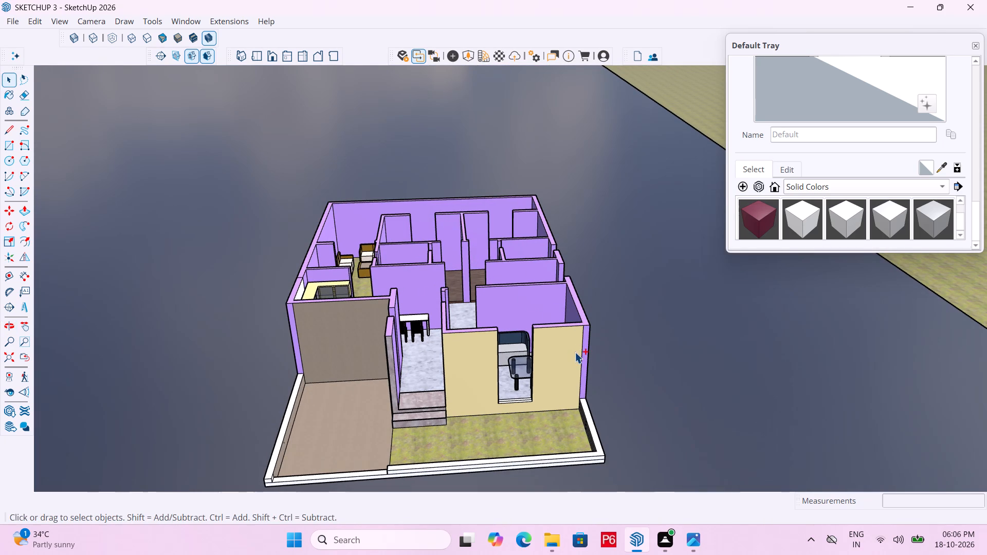
{"action": "key", "text": "ctrl+s"}
{"action": "key", "text": "ctrl+s"}
{"action": "key", "text": "ctrl+s"}
{"action": "key", "text": "ctrl+s"}
{"action": "key", "text": "ctrl+s"}
{"action": "key", "text": "ctrl+s"}
Examine the whole house from the front, the far side and above the interior rooms.
{"action": "middle_click_drag", "start_coordinate": [457, 327], "coordinate": [861, 340]}
{"action": "scroll", "coordinate": [457, 327], "scroll_direction": "down", "scroll_amount": 1}
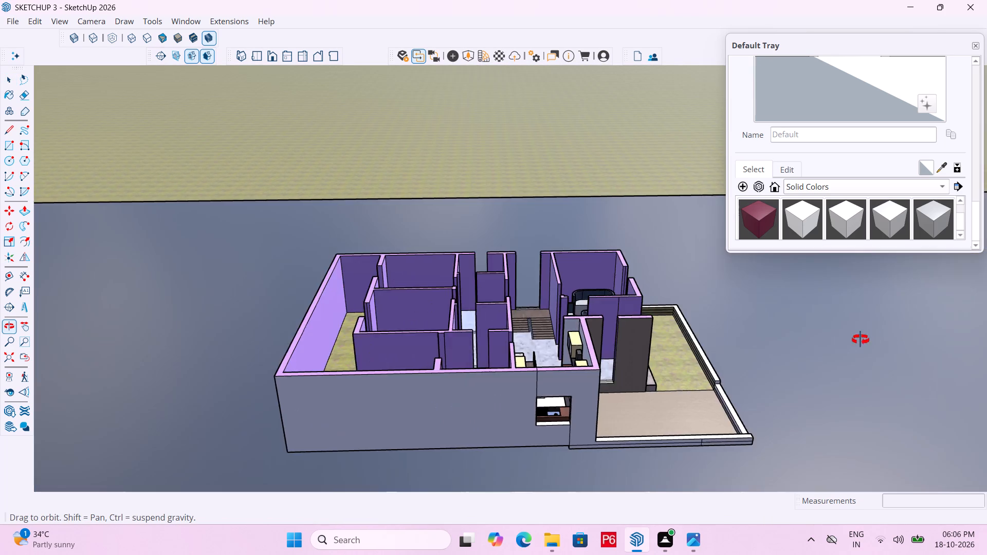
{"action": "middle_click_drag", "start_coordinate": [861, 340], "coordinate": [646, 341]}
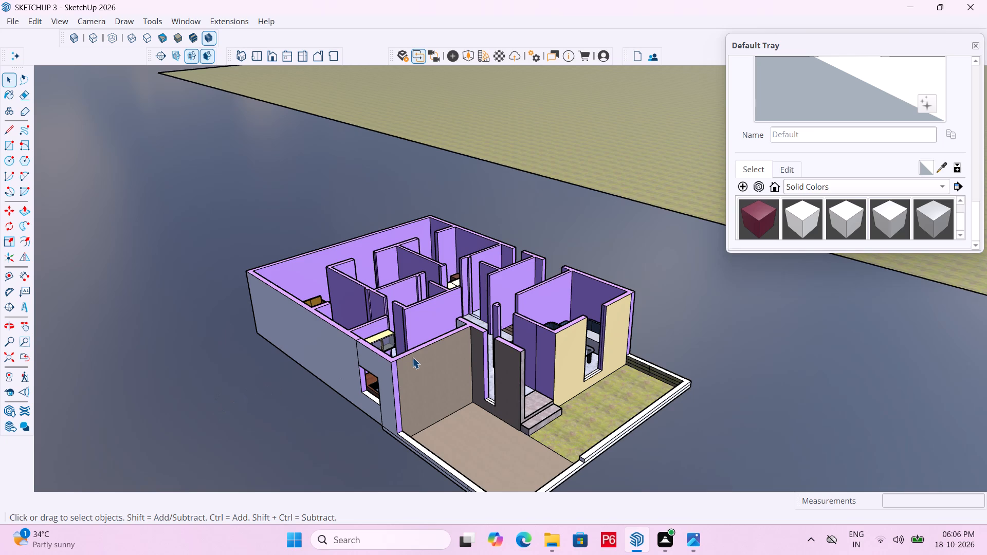
{"action": "middle_click_drag", "start_coordinate": [566, 299], "coordinate": [124, 367]}
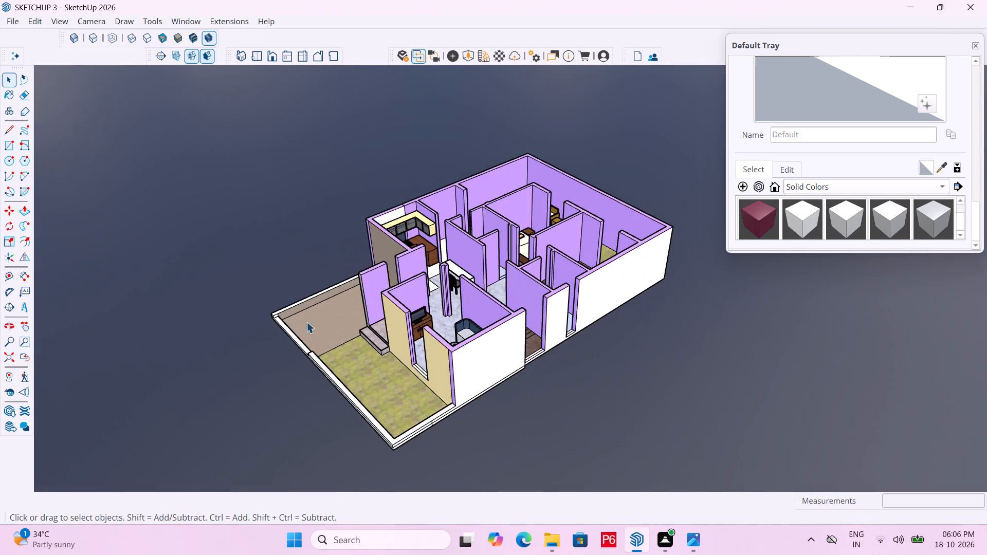
{"action": "scroll", "coordinate": [590, 272], "scroll_direction": "up", "scroll_amount": 10}
{"action": "scroll", "coordinate": [278, 347], "scroll_direction": "up", "scroll_amount": 1}
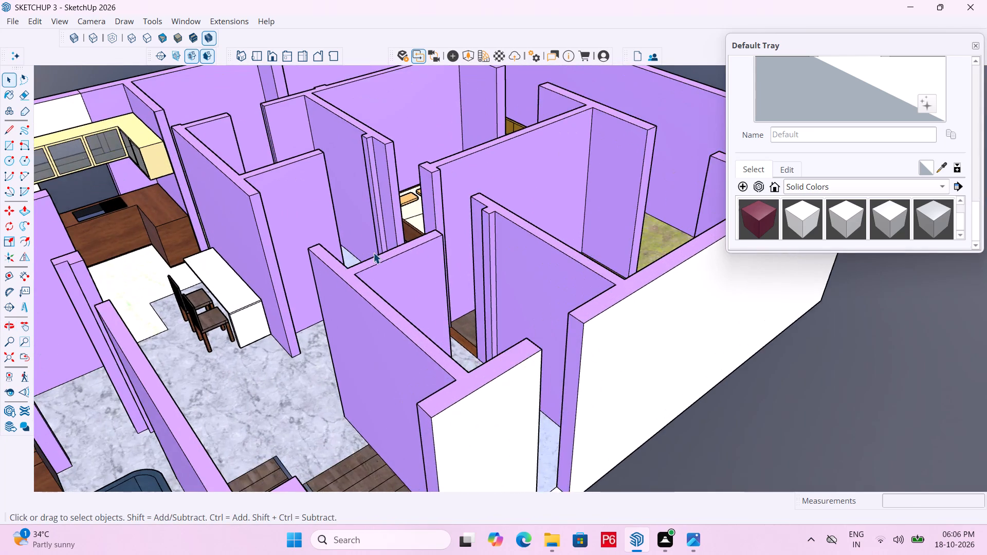
{"action": "scroll", "coordinate": [373, 252], "scroll_direction": "down", "scroll_amount": 6}
{"action": "middle_click_drag", "start_coordinate": [339, 347], "coordinate": [333, 317]}
Open the wall group and erase the stray line along the threshold of the staircase opening in the white side wall.
{"action": "scroll", "coordinate": [331, 318], "scroll_direction": "up", "scroll_amount": 2}
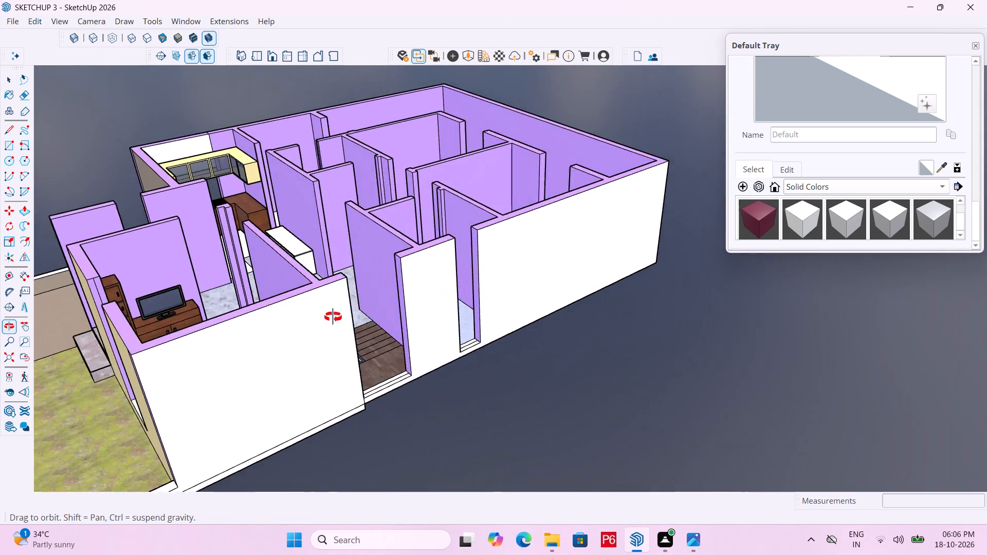
{"action": "middle_click_drag", "start_coordinate": [333, 317], "coordinate": [334, 317]}
{"action": "scroll", "coordinate": [333, 317], "scroll_direction": "up", "scroll_amount": 3}
{"action": "middle_click", "coordinate": [335, 317]}
{"action": "scroll", "coordinate": [421, 385], "scroll_direction": "up", "scroll_amount": 11}
{"action": "middle_click", "coordinate": [433, 403]}
{"action": "double_click", "coordinate": [447, 413]}
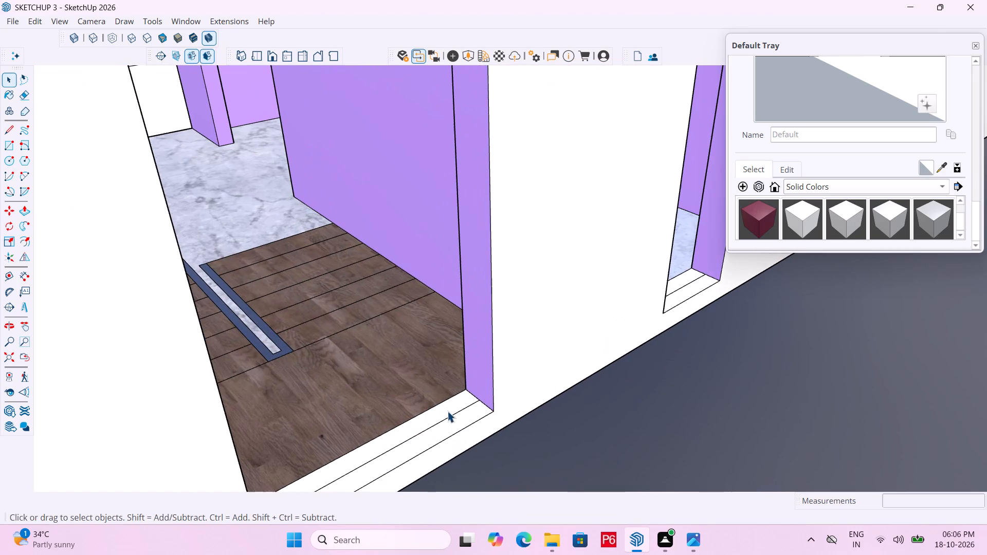
{"action": "double_click", "coordinate": [444, 421]}
{"action": "left_click", "coordinate": [438, 422]}
{"action": "left_click", "coordinate": [438, 422]}
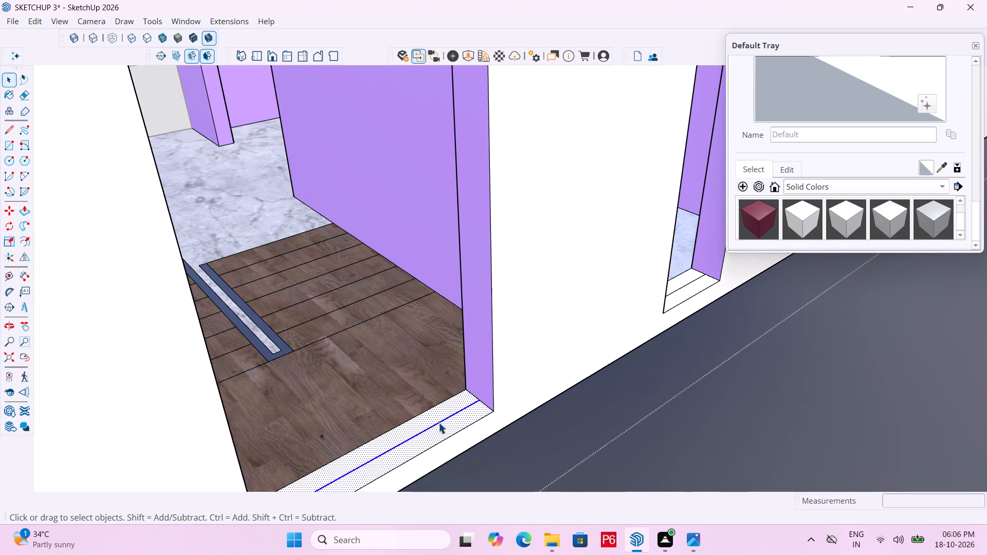
{"action": "key", "text": "e"}
{"action": "double_click", "coordinate": [440, 420]}
{"action": "scroll", "coordinate": [477, 359], "scroll_direction": "down", "scroll_amount": 6}
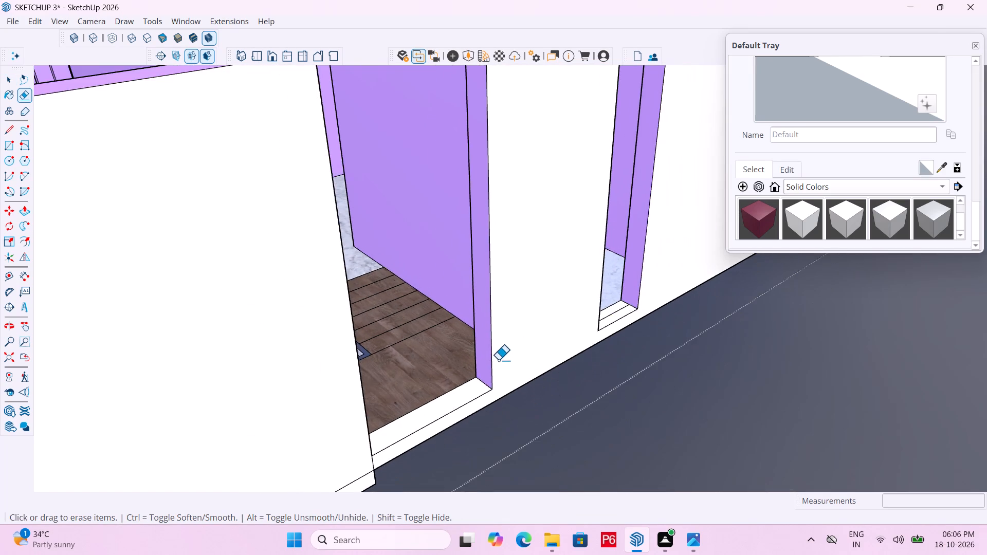
Examine the white side wall, its openings and the front corner of the house from several angles.
{"action": "middle_click_drag", "start_coordinate": [514, 365], "coordinate": [222, 375]}
{"action": "scroll", "coordinate": [510, 385], "scroll_direction": "down", "scroll_amount": 6}
{"action": "middle_click_drag", "start_coordinate": [323, 347], "coordinate": [558, 349]}
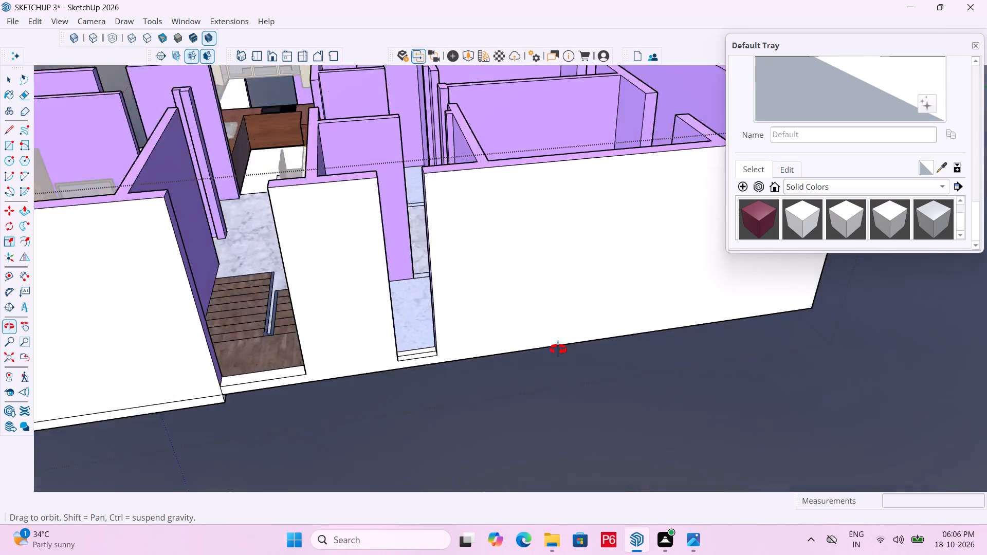
{"action": "middle_click_drag", "start_coordinate": [558, 349], "coordinate": [760, 344]}
{"action": "middle_click_drag", "start_coordinate": [570, 337], "coordinate": [497, 323]}
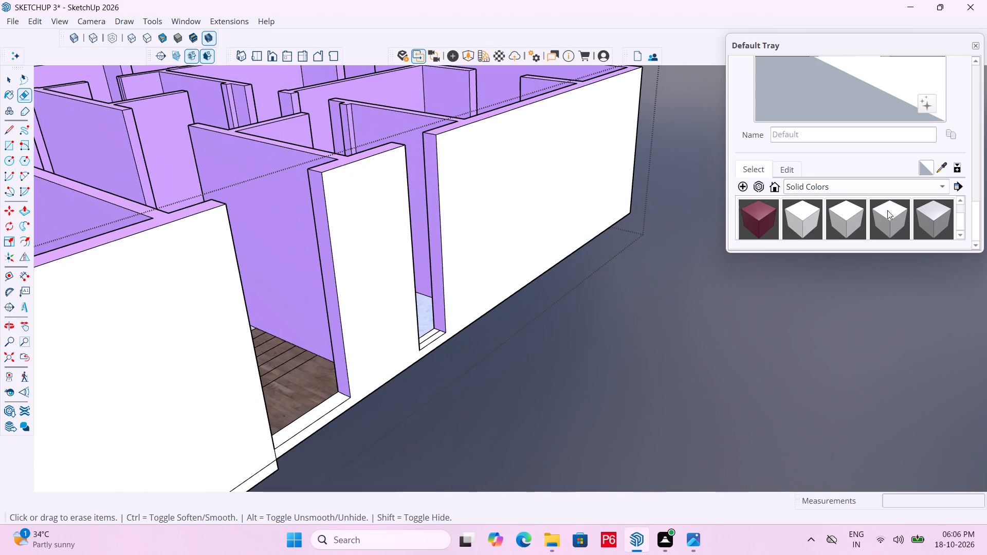
{"action": "scroll", "coordinate": [601, 305], "scroll_direction": "down", "scroll_amount": 5}
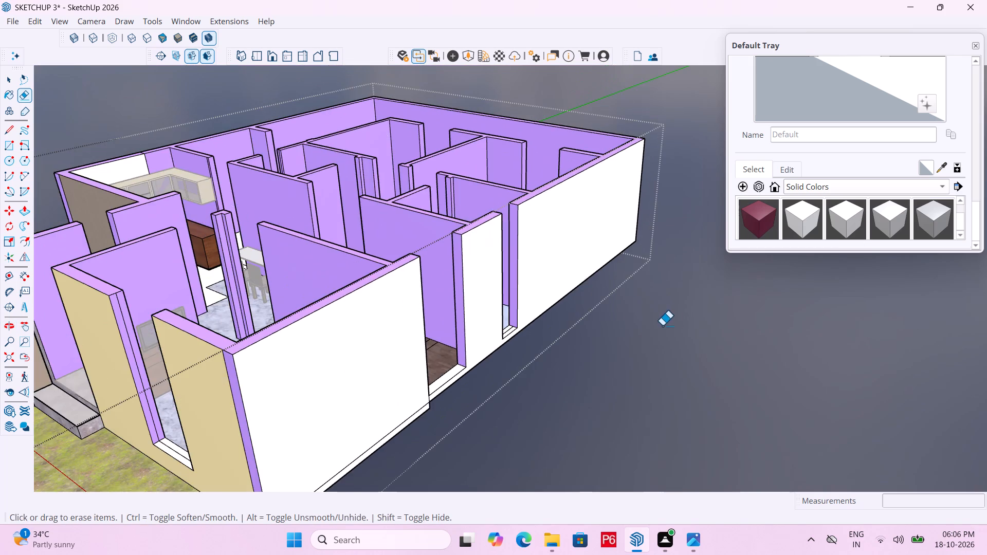
{"action": "middle_click_drag", "start_coordinate": [433, 369], "coordinate": [490, 342]}
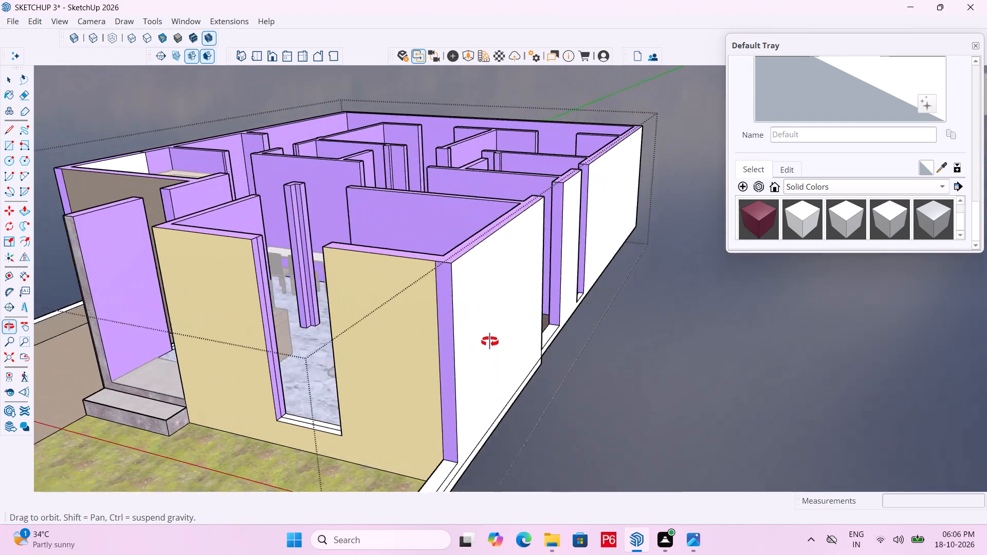
{"action": "middle_click_drag", "start_coordinate": [490, 342], "coordinate": [425, 351]}
{"action": "middle_click_drag", "start_coordinate": [425, 352], "coordinate": [388, 391]}
{"action": "scroll", "coordinate": [669, 326], "scroll_direction": "down", "scroll_amount": 5}
{"action": "scroll", "coordinate": [518, 378], "scroll_direction": "up", "scroll_amount": 3}
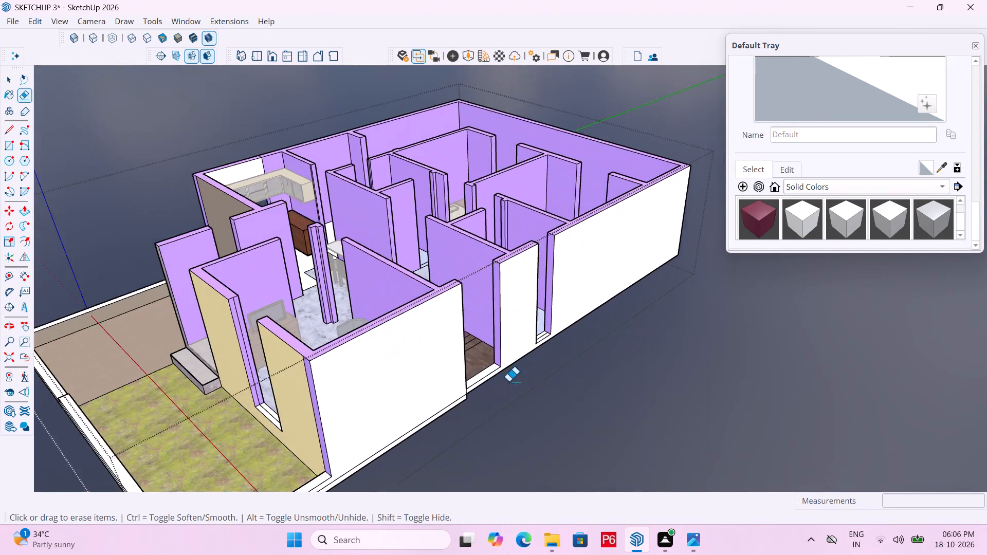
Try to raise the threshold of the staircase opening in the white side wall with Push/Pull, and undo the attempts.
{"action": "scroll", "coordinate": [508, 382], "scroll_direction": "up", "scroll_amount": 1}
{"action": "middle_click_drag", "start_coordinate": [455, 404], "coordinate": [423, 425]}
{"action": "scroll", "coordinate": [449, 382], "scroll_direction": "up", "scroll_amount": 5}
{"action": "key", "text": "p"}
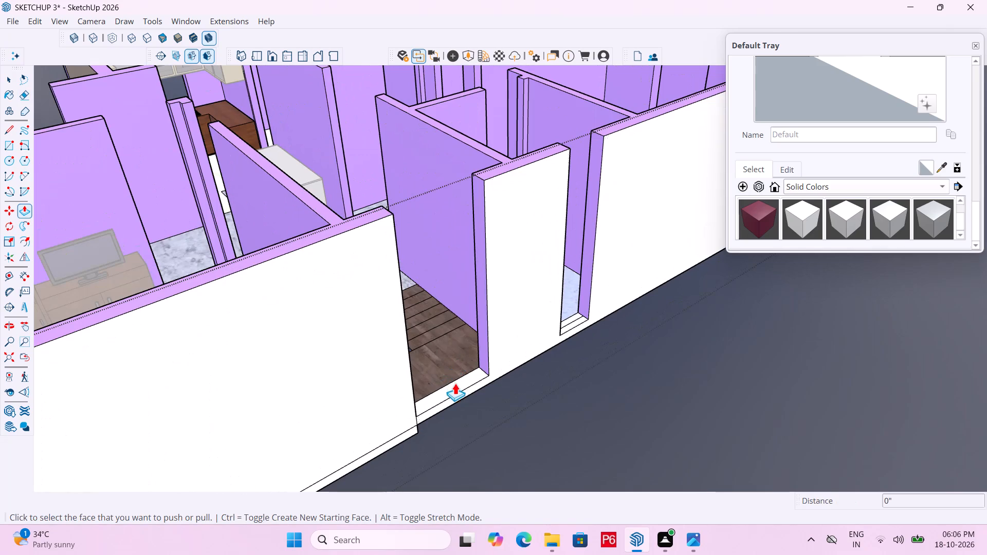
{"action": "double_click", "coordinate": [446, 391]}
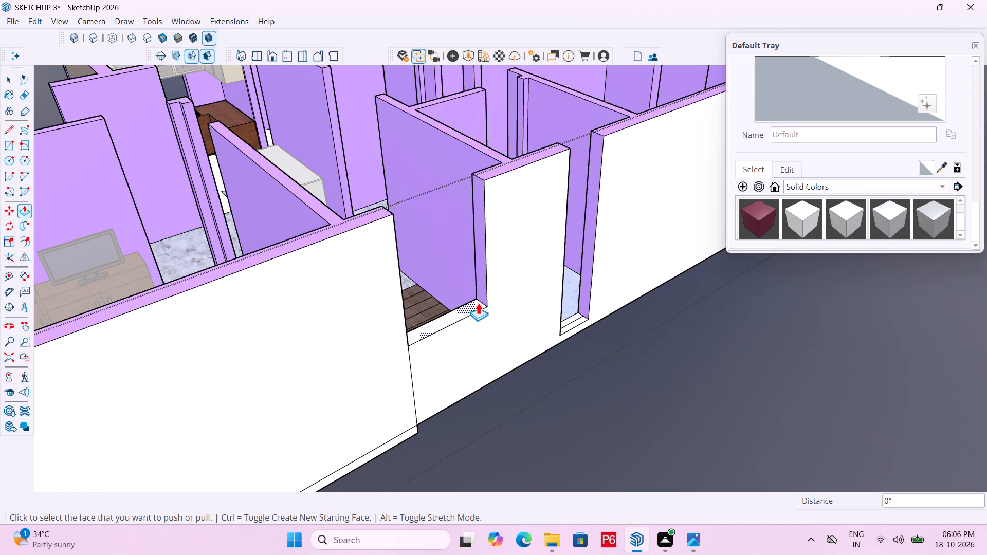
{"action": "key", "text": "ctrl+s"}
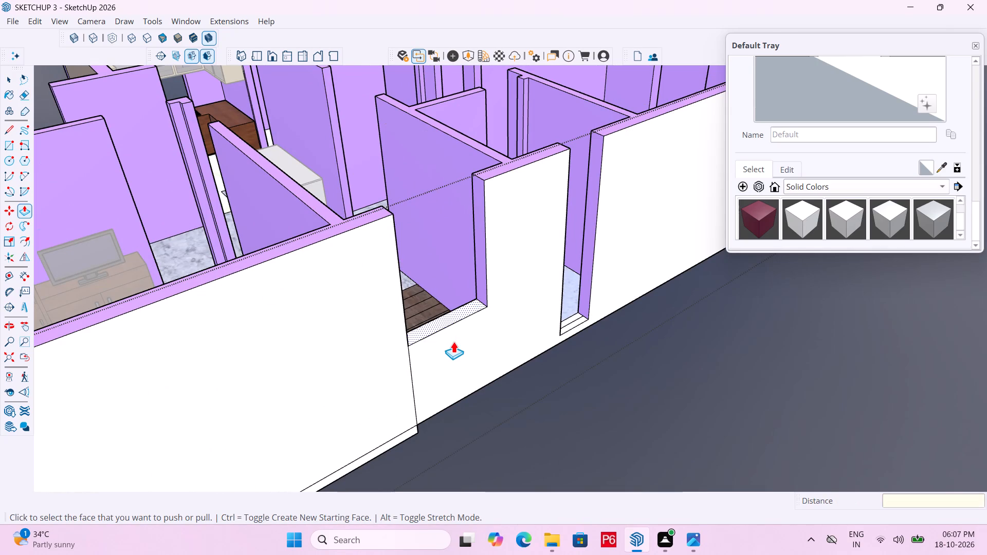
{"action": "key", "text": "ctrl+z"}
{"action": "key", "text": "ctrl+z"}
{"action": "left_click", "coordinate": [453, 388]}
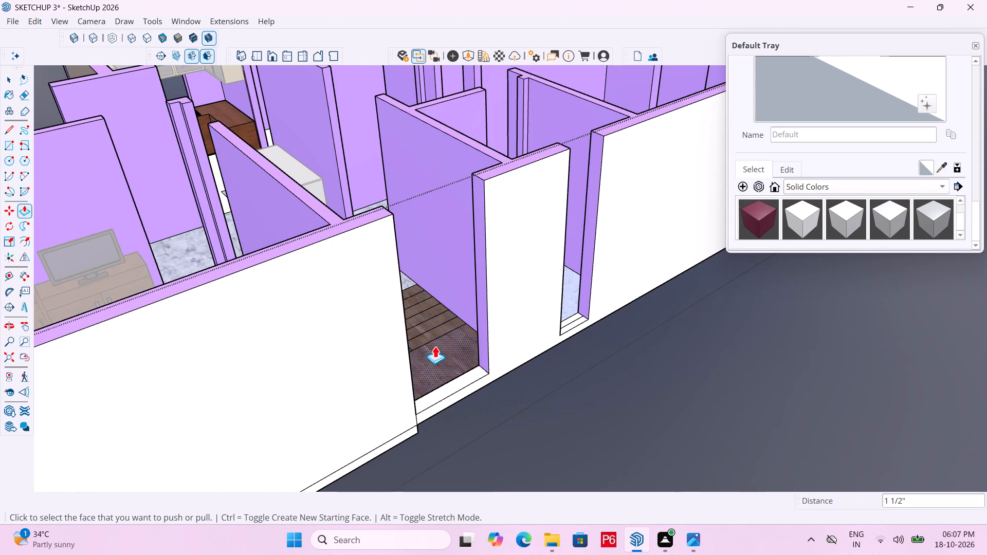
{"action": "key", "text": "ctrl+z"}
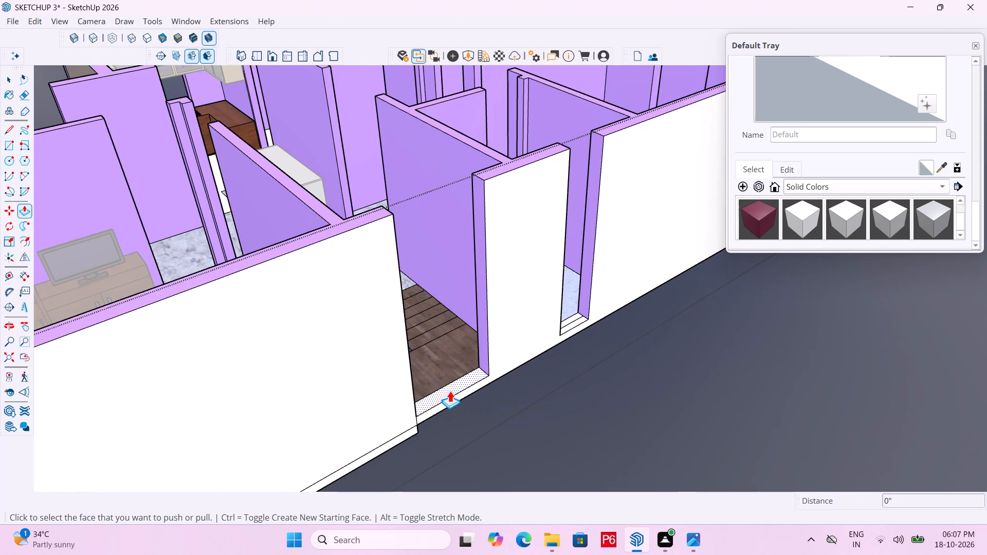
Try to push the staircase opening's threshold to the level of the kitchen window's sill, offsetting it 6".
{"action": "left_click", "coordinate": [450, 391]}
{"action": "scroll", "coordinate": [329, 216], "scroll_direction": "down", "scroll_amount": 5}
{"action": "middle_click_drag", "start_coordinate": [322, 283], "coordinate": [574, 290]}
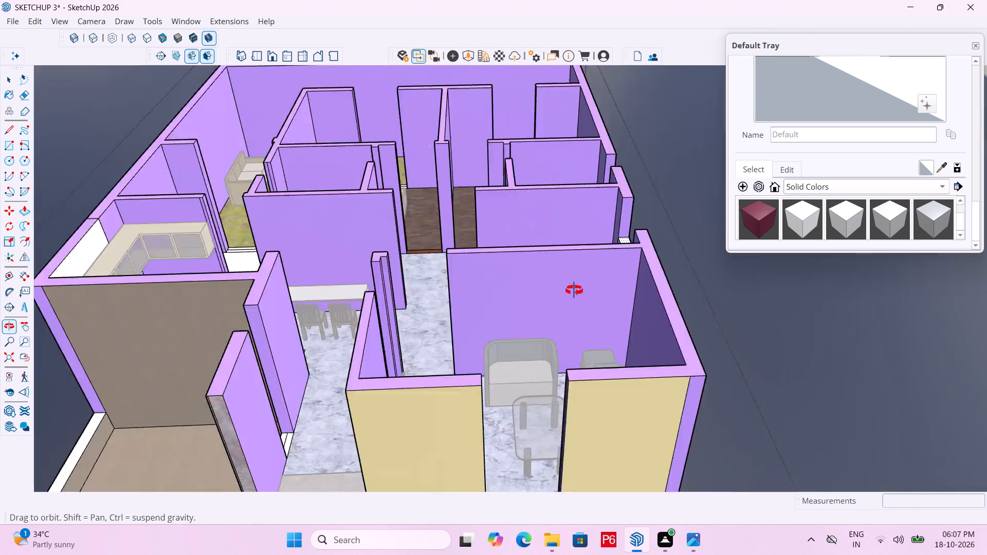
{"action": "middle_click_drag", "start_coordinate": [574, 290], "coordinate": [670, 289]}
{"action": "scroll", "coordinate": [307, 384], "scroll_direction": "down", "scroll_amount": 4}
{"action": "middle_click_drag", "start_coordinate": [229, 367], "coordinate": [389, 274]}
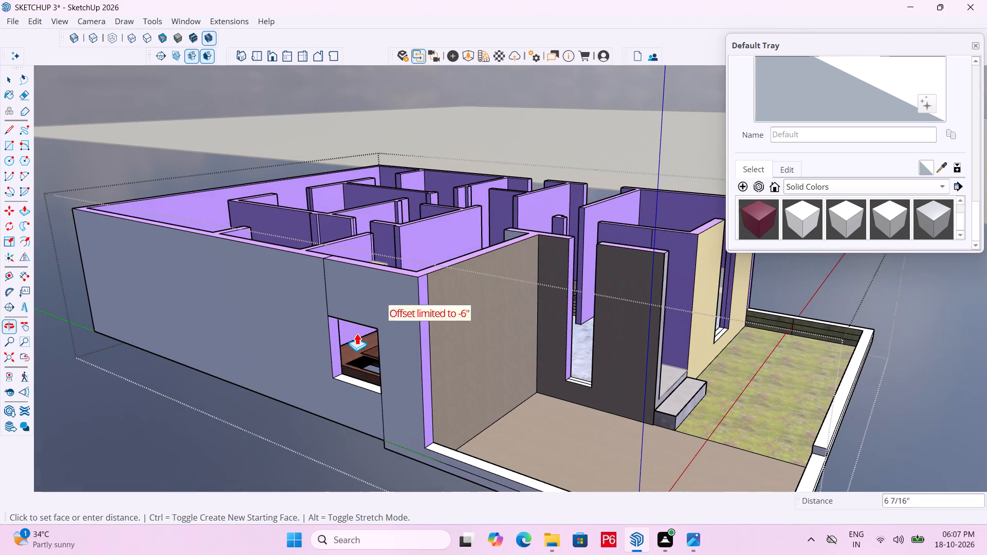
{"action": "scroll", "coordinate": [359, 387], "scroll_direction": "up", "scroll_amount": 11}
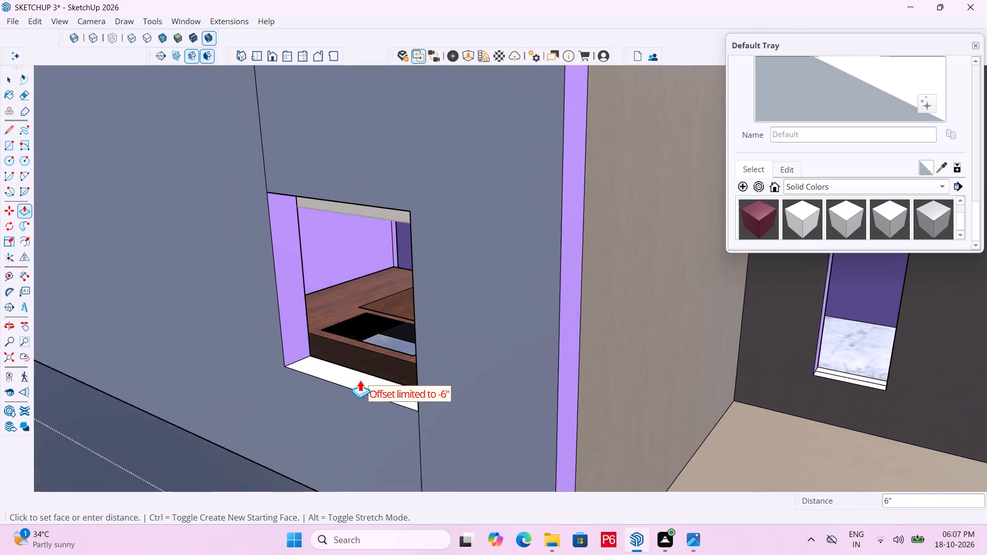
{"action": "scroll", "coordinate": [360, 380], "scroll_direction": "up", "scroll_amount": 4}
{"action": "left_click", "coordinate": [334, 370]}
Raise the threshold of the staircase opening to the level of the wooden floor with Push/Pull.
{"action": "scroll", "coordinate": [245, 305], "scroll_direction": "down", "scroll_amount": 15}
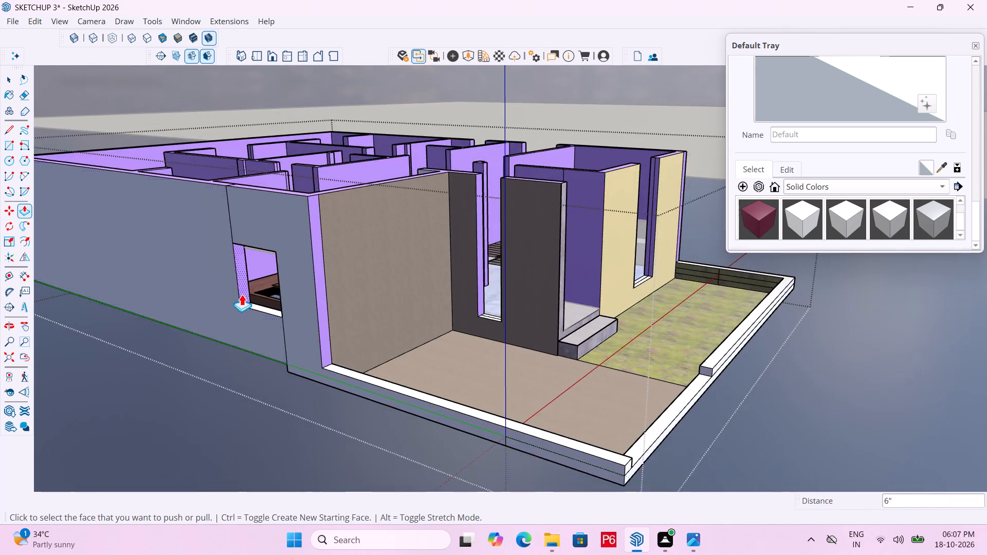
{"action": "scroll", "coordinate": [242, 294], "scroll_direction": "down", "scroll_amount": 6}
{"action": "middle_click_drag", "start_coordinate": [556, 281], "coordinate": [49, 356]}
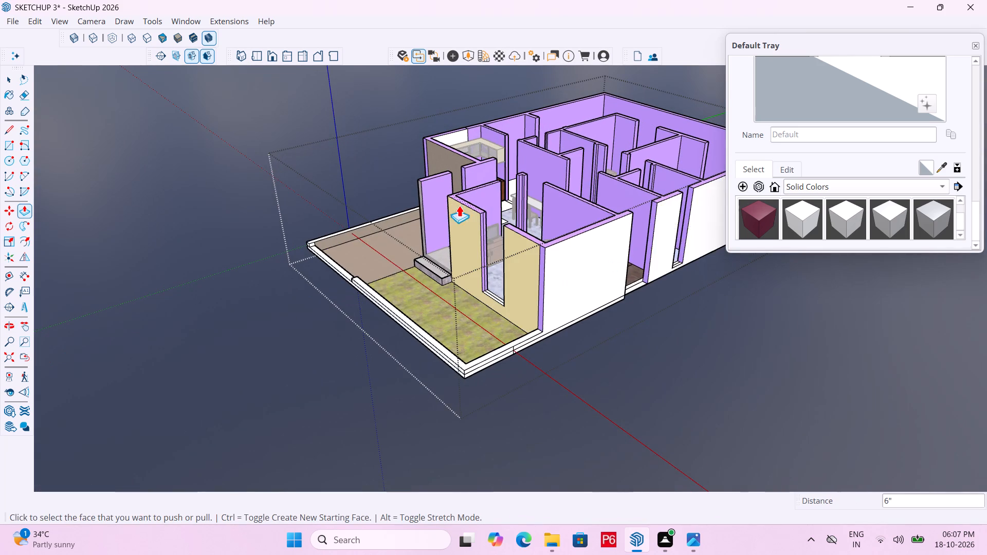
{"action": "scroll", "coordinate": [398, 227], "scroll_direction": "down", "scroll_amount": 5}
{"action": "scroll", "coordinate": [653, 245], "scroll_direction": "up", "scroll_amount": 6}
{"action": "scroll", "coordinate": [412, 252], "scroll_direction": "up", "scroll_amount": 13}
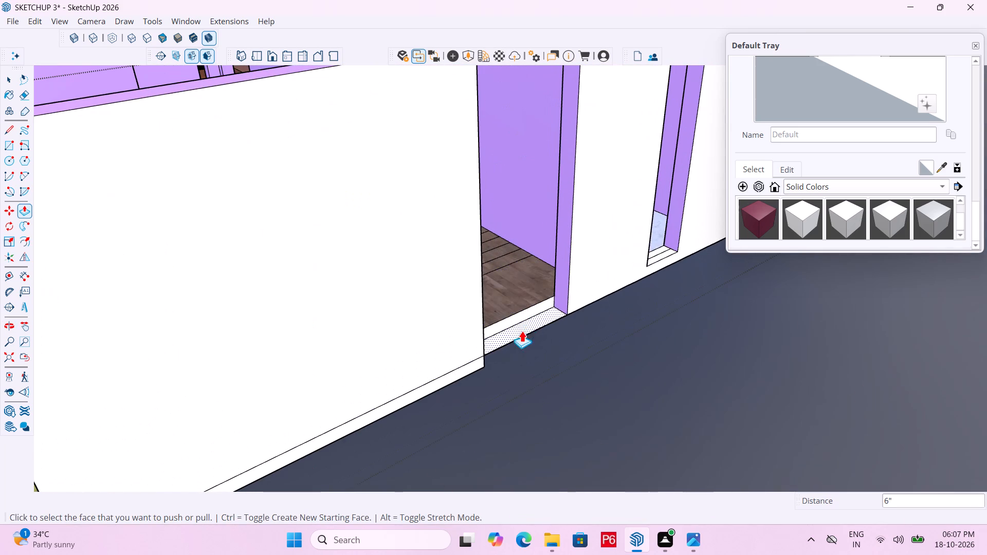
{"action": "middle_click_drag", "start_coordinate": [509, 336], "coordinate": [372, 374]}
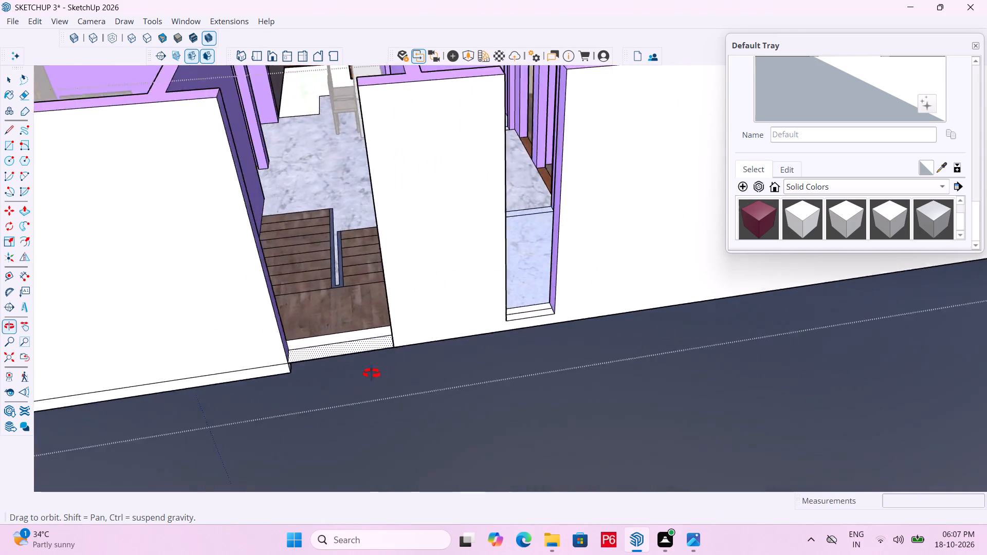
{"action": "middle_click_drag", "start_coordinate": [372, 374], "coordinate": [339, 381]}
{"action": "scroll", "coordinate": [313, 345], "scroll_direction": "up", "scroll_amount": 5}
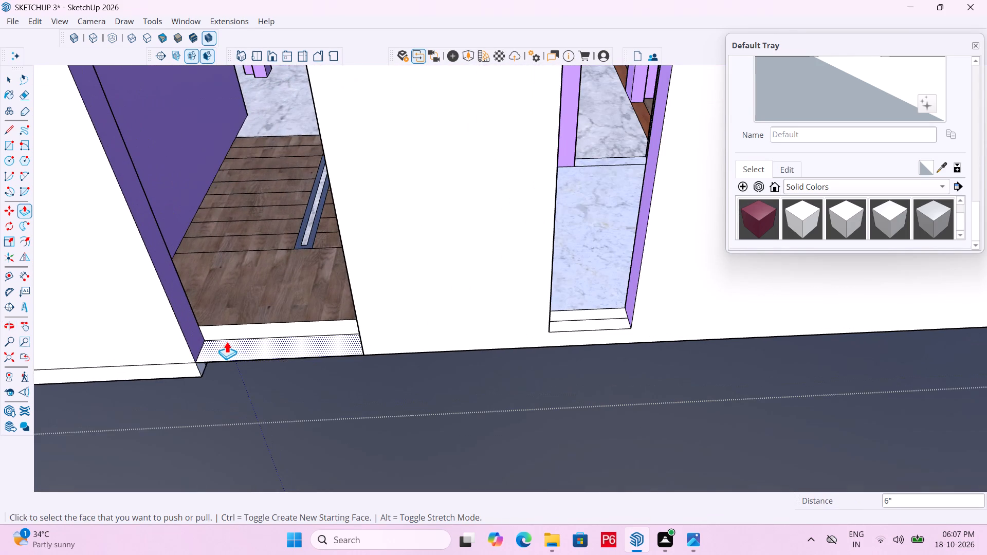
{"action": "left_click", "coordinate": [227, 342]}
{"action": "left_click", "coordinate": [254, 295]}
Raise the staircase opening's threshold by 2' 6" to the level of the kitchen window's sill with Push/Pull.
{"action": "left_click", "coordinate": [221, 335]}
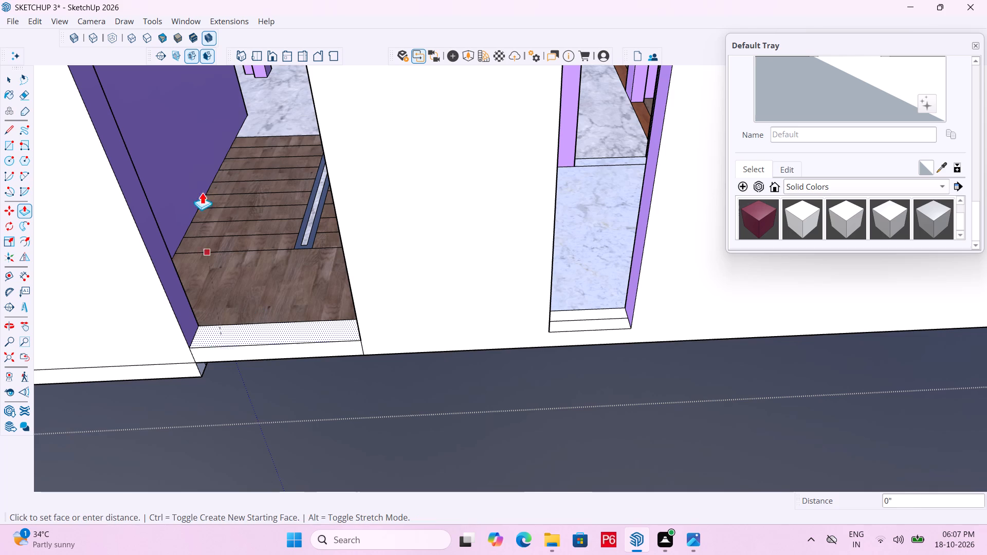
{"action": "scroll", "coordinate": [391, 215], "scroll_direction": "down", "scroll_amount": 5}
{"action": "scroll", "coordinate": [513, 214], "scroll_direction": "down", "scroll_amount": 6}
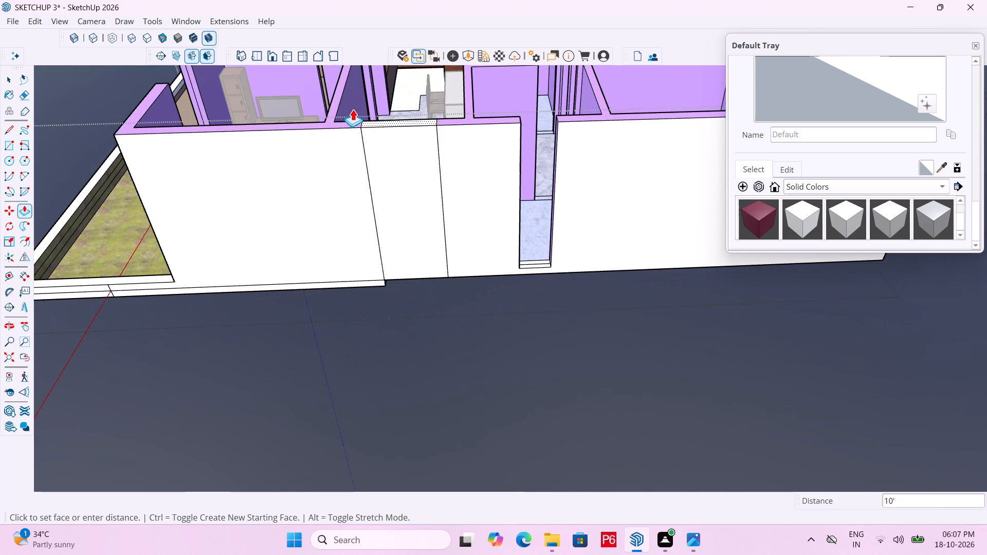
{"action": "middle_click_drag", "start_coordinate": [435, 114], "coordinate": [71, 125]}
{"action": "scroll", "coordinate": [485, 150], "scroll_direction": "down", "scroll_amount": 4}
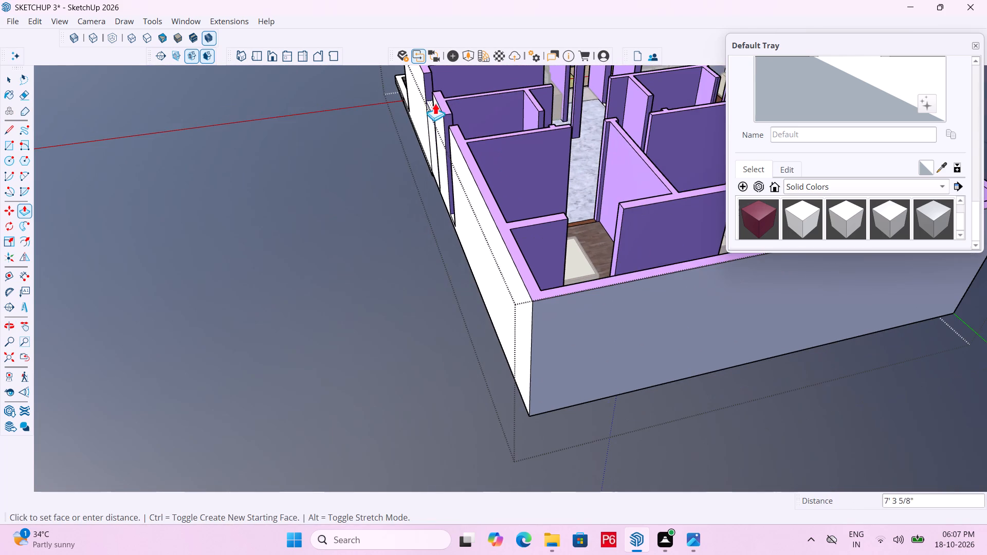
{"action": "middle_click_drag", "start_coordinate": [440, 106], "coordinate": [628, 120]}
{"action": "scroll", "coordinate": [338, 148], "scroll_direction": "down", "scroll_amount": 5}
{"action": "scroll", "coordinate": [375, 114], "scroll_direction": "up", "scroll_amount": 1}
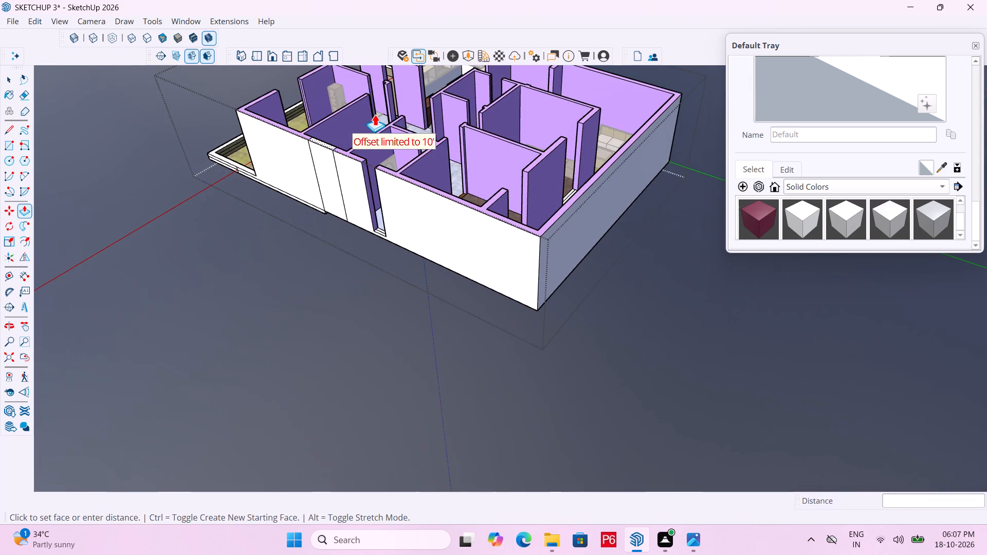
{"action": "scroll", "coordinate": [382, 113], "scroll_direction": "up", "scroll_amount": 1}
{"action": "scroll", "coordinate": [389, 160], "scroll_direction": "down", "scroll_amount": 3}
{"action": "scroll", "coordinate": [456, 89], "scroll_direction": "up", "scroll_amount": 7}
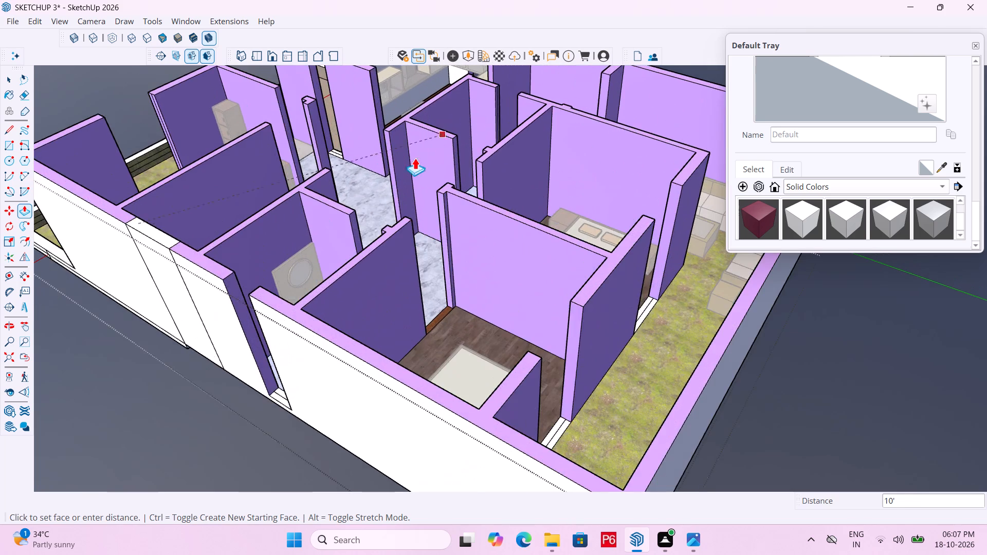
{"action": "scroll", "coordinate": [337, 305], "scroll_direction": "down", "scroll_amount": 7}
{"action": "scroll", "coordinate": [441, 145], "scroll_direction": "up", "scroll_amount": 6}
{"action": "middle_click_drag", "start_coordinate": [391, 154], "coordinate": [591, 160]}
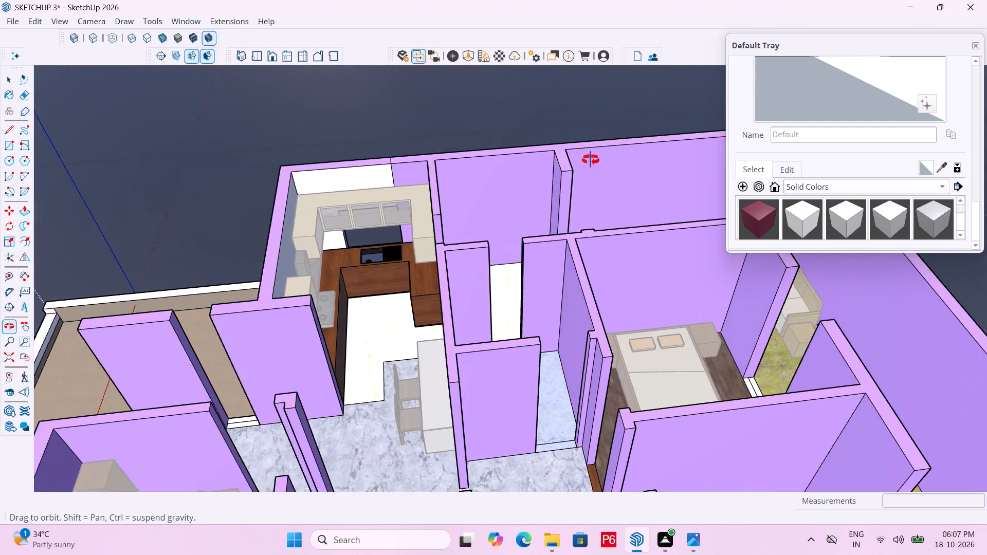
{"action": "middle_click_drag", "start_coordinate": [591, 160], "coordinate": [628, 154]}
{"action": "middle_click_drag", "start_coordinate": [534, 239], "coordinate": [444, 239]}
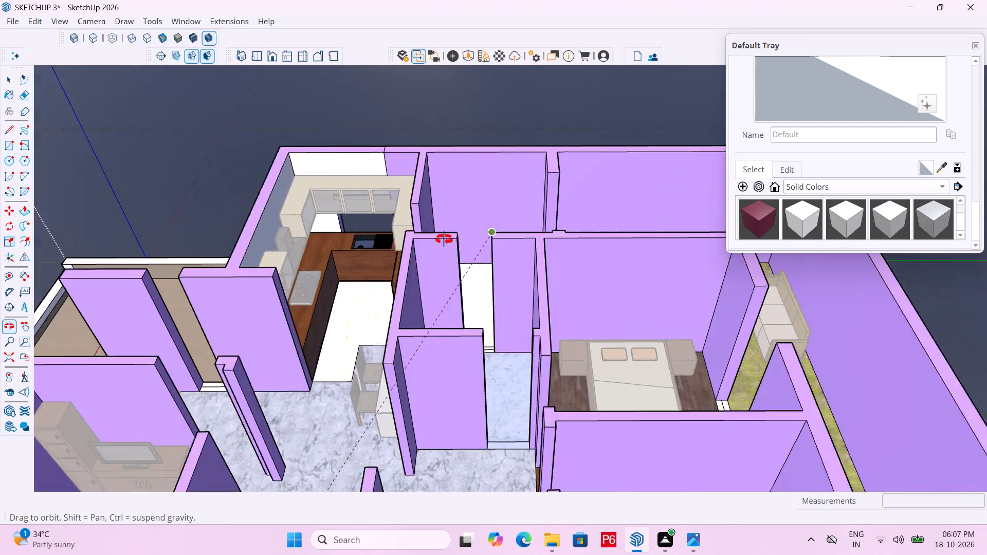
{"action": "middle_click_drag", "start_coordinate": [444, 239], "coordinate": [884, 219]}
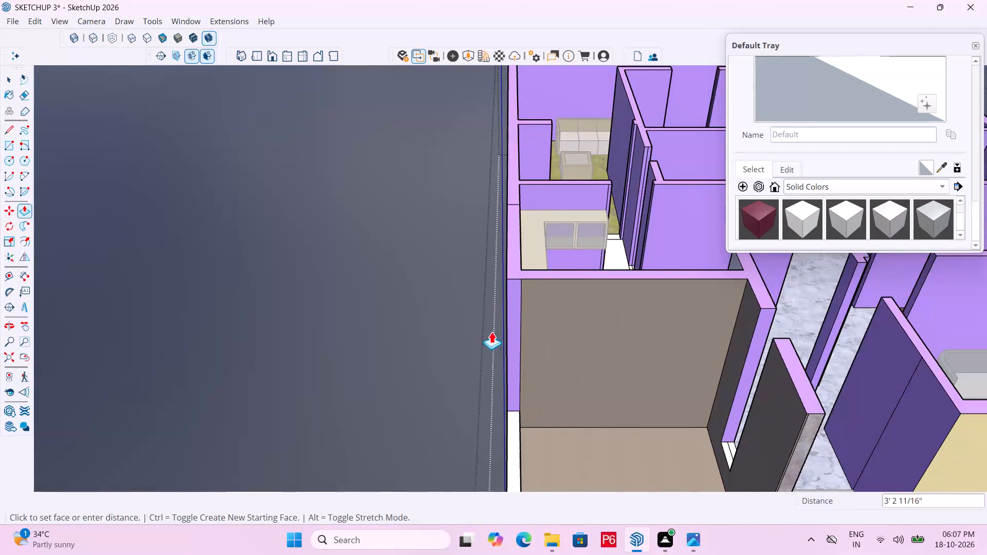
{"action": "middle_click_drag", "start_coordinate": [515, 330], "coordinate": [509, 325]}
{"action": "scroll", "coordinate": [256, 232], "scroll_direction": "down", "scroll_amount": 6}
{"action": "middle_click_drag", "start_coordinate": [322, 259], "coordinate": [565, 242]}
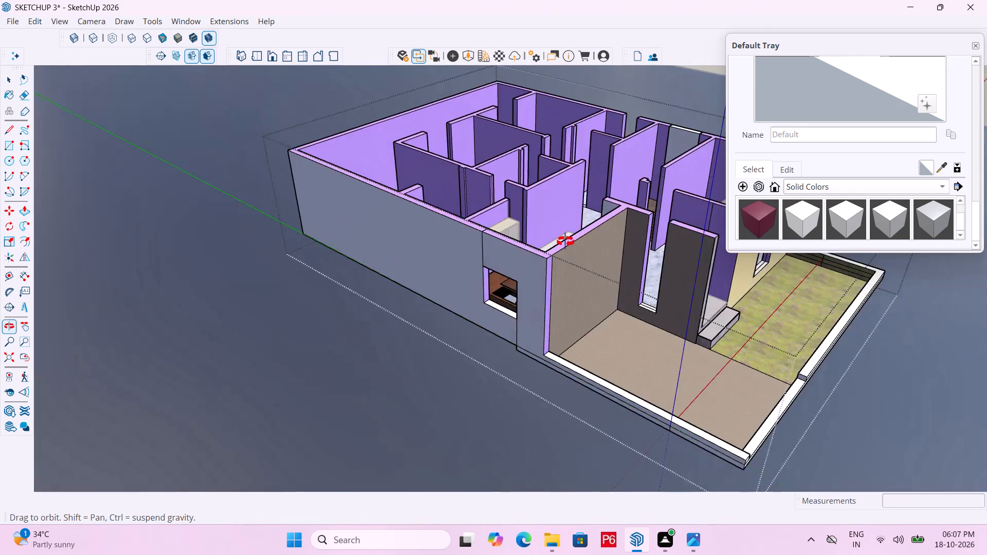
{"action": "middle_click_drag", "start_coordinate": [565, 242], "coordinate": [569, 239]}
{"action": "scroll", "coordinate": [569, 239], "scroll_direction": "up", "scroll_amount": 5}
{"action": "scroll", "coordinate": [489, 339], "scroll_direction": "up", "scroll_amount": 6}
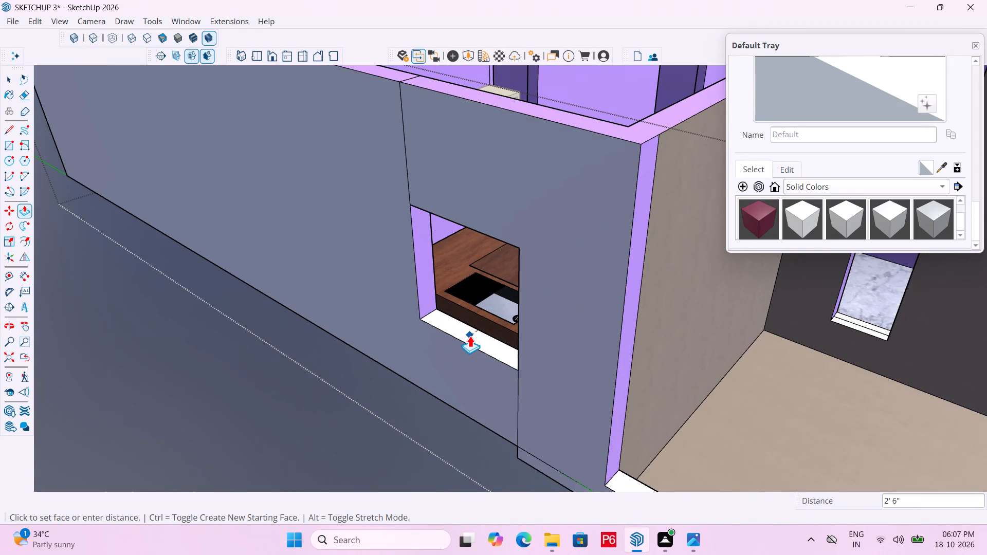
{"action": "left_click", "coordinate": [470, 336]}
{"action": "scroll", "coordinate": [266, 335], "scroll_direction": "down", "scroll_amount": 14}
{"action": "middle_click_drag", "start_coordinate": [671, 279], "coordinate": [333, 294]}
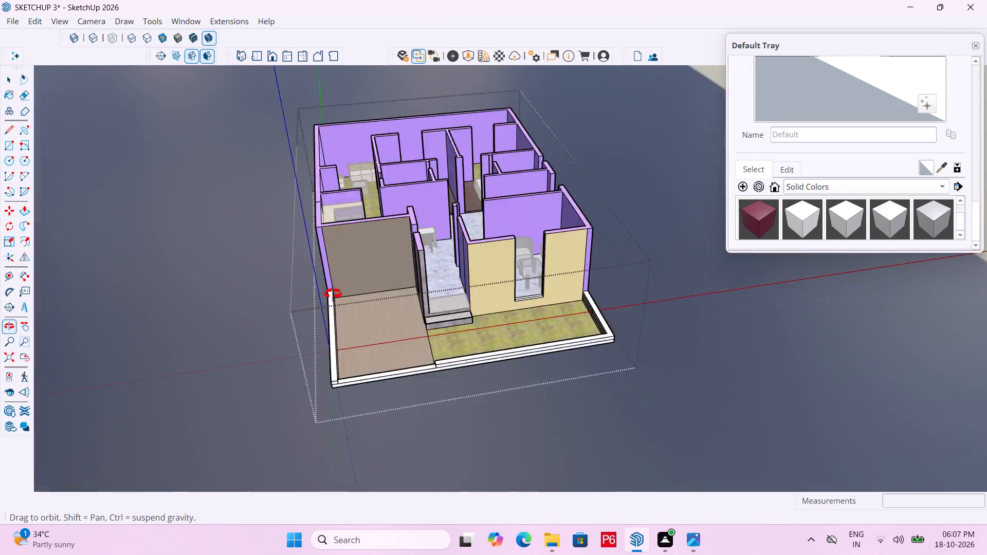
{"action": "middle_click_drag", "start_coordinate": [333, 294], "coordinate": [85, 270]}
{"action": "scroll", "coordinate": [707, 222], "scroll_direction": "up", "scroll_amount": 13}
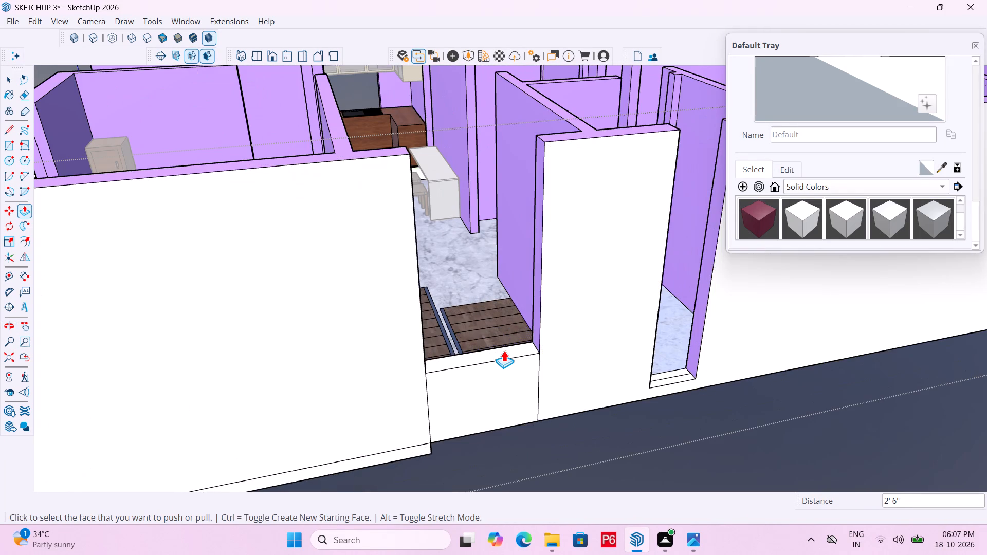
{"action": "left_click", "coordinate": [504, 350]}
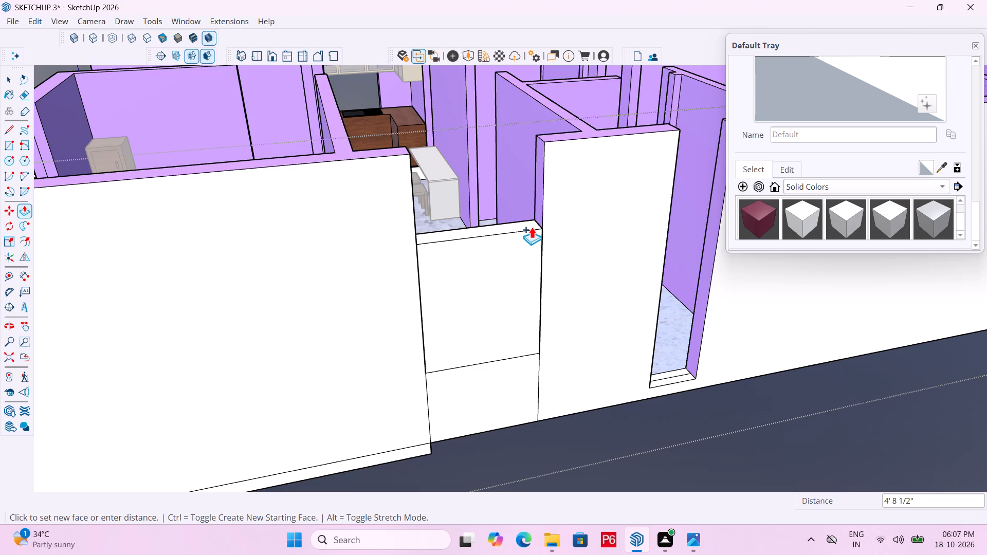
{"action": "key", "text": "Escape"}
Save the model with the raised sill in the staircase opening.
{"action": "middle_click_drag", "start_coordinate": [523, 213], "coordinate": [612, 240]}
{"action": "scroll", "coordinate": [609, 244], "scroll_direction": "up", "scroll_amount": 1}
{"action": "middle_click_drag", "start_coordinate": [588, 174], "coordinate": [589, 147]}
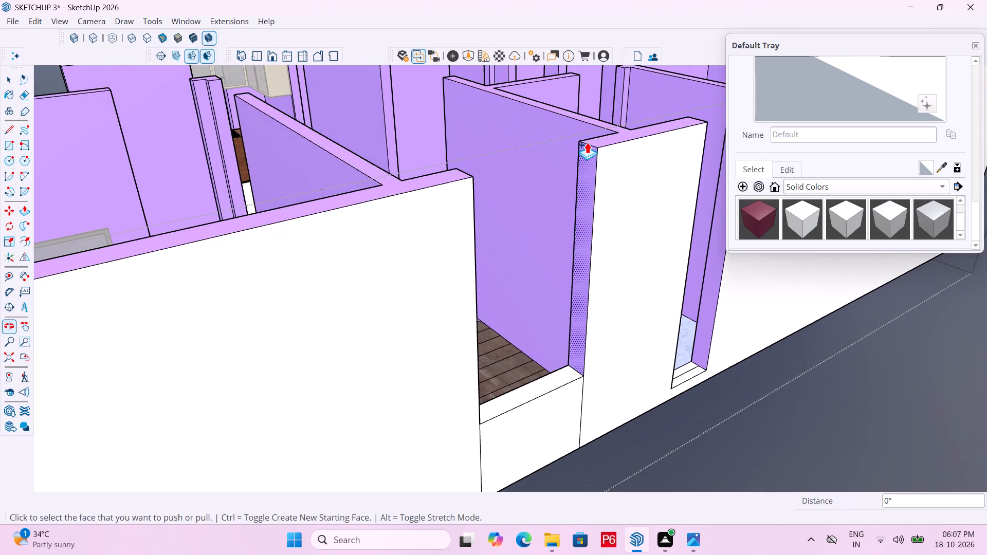
{"action": "scroll", "coordinate": [493, 235], "scroll_direction": "down", "scroll_amount": 3}
{"action": "middle_click_drag", "start_coordinate": [579, 336], "coordinate": [536, 299]}
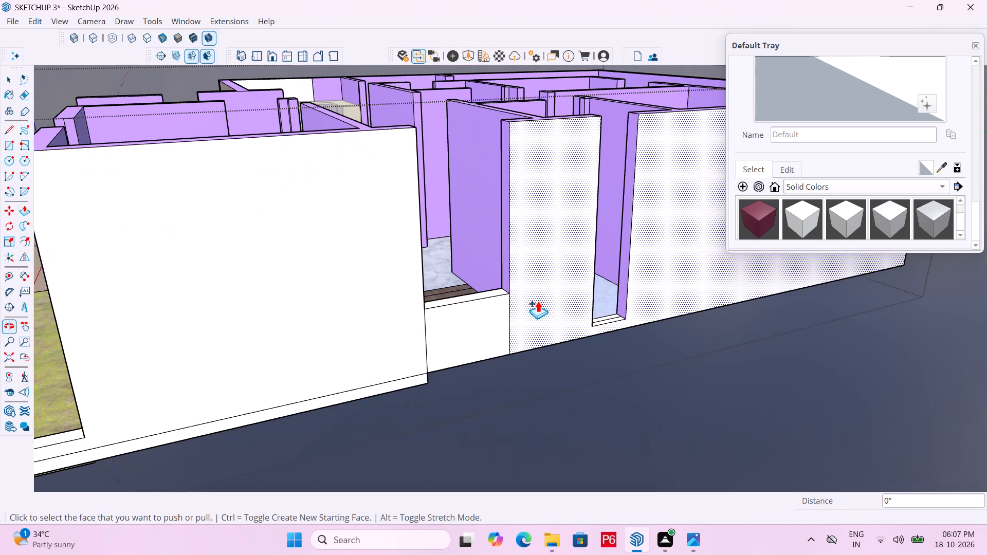
{"action": "key", "text": "ctrl+s"}
{"action": "key", "text": "ctrl+s"}
{"action": "key", "text": "ctrl+s"}
{"action": "key", "text": "ctrl+s"}
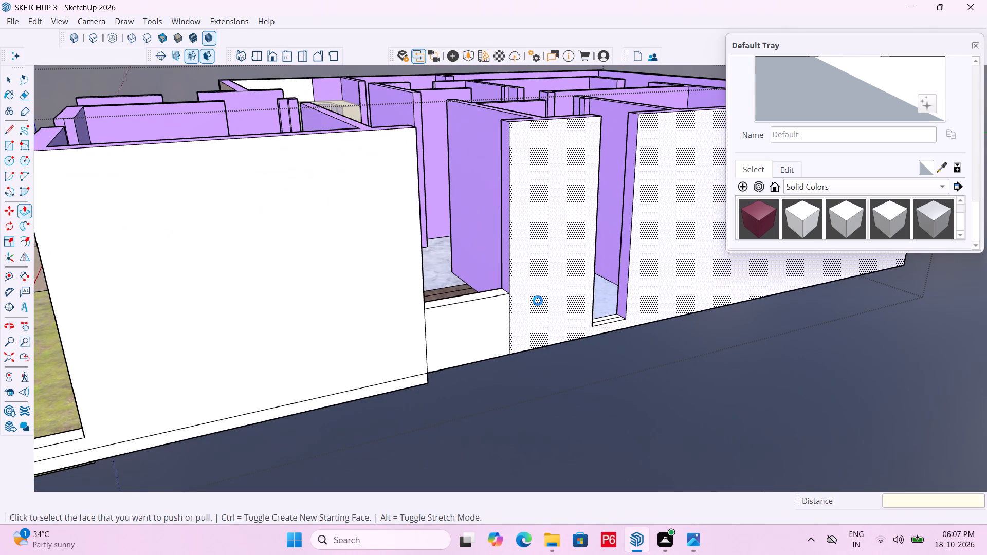
{"action": "key", "text": "ctrl+s"}
Measure the height of the sill wall under the staircase opening with the Line tool, drawing nothing.
{"action": "key", "text": "l"}
{"action": "scroll", "coordinate": [539, 345], "scroll_direction": "up", "scroll_amount": 5}
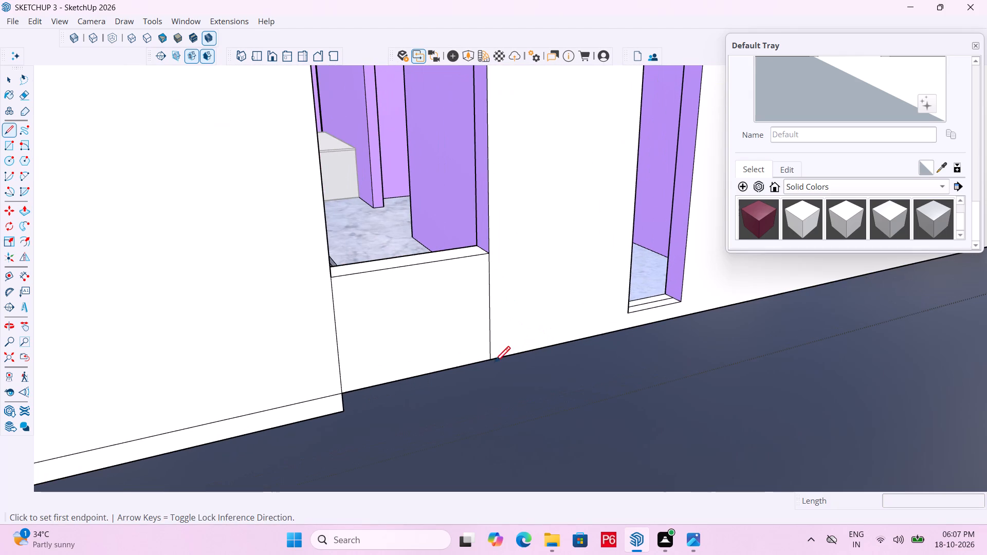
{"action": "left_click", "coordinate": [491, 361]}
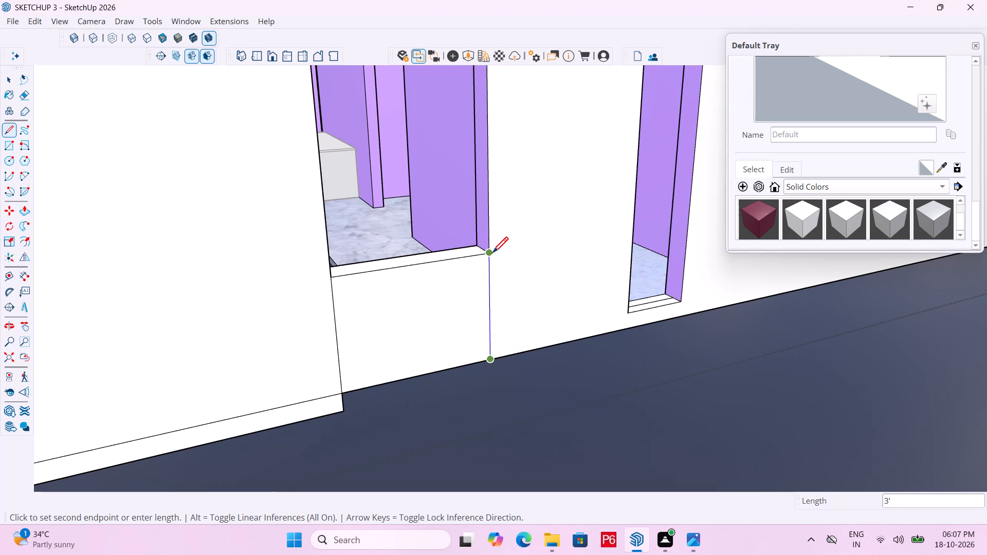
{"action": "key", "text": "Escape"}
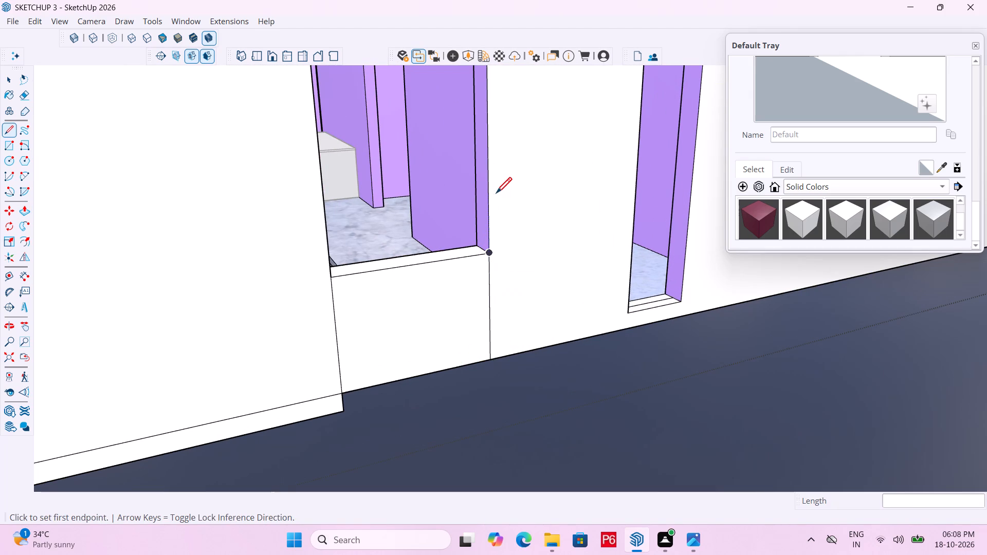
Save the model again.
{"action": "key", "text": "ctrl+s"}
{"action": "key", "text": "ctrl+s"}
{"action": "key", "text": "ctrl+s"}
{"action": "key", "text": "ctrl+s"}
{"action": "key", "text": "ctrl+s"}
{"action": "key", "text": "ctrl+s"}
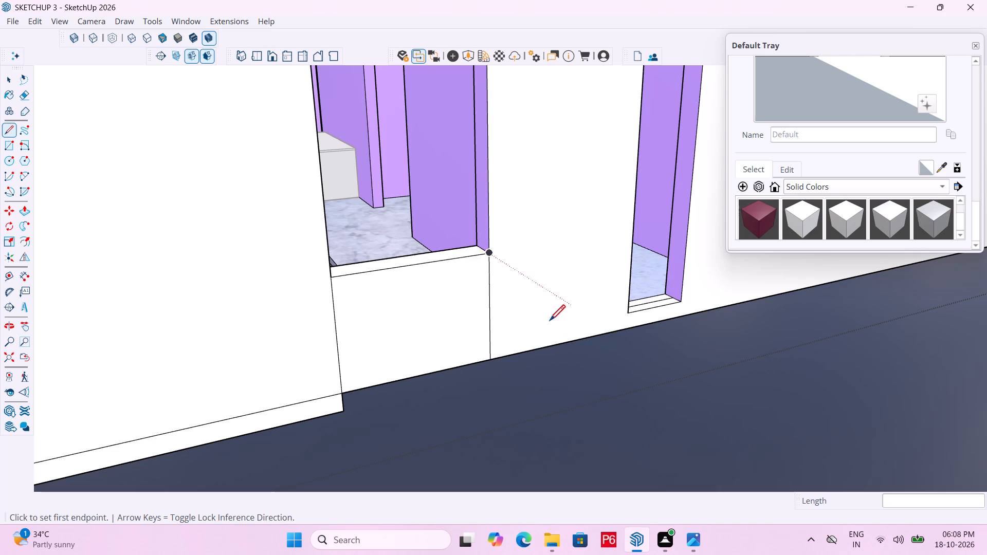
Examine the raised sill in the staircase opening and the surrounding outer walls from outside and above.
{"action": "scroll", "coordinate": [484, 315], "scroll_direction": "down", "scroll_amount": 5}
{"action": "scroll", "coordinate": [345, 242], "scroll_direction": "up", "scroll_amount": 3}
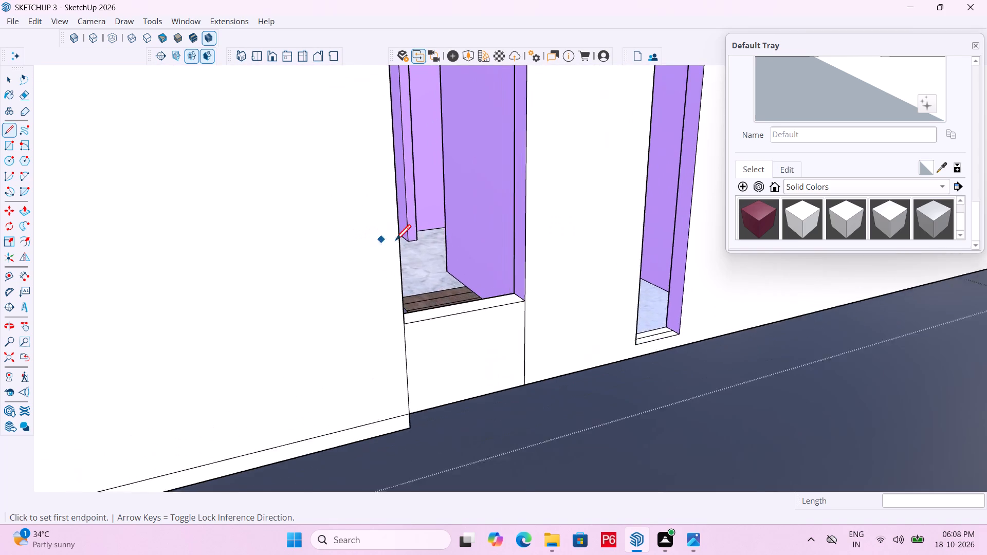
{"action": "scroll", "coordinate": [395, 242], "scroll_direction": "up", "scroll_amount": 3}
{"action": "middle_click_drag", "start_coordinate": [643, 312], "coordinate": [459, 313]}
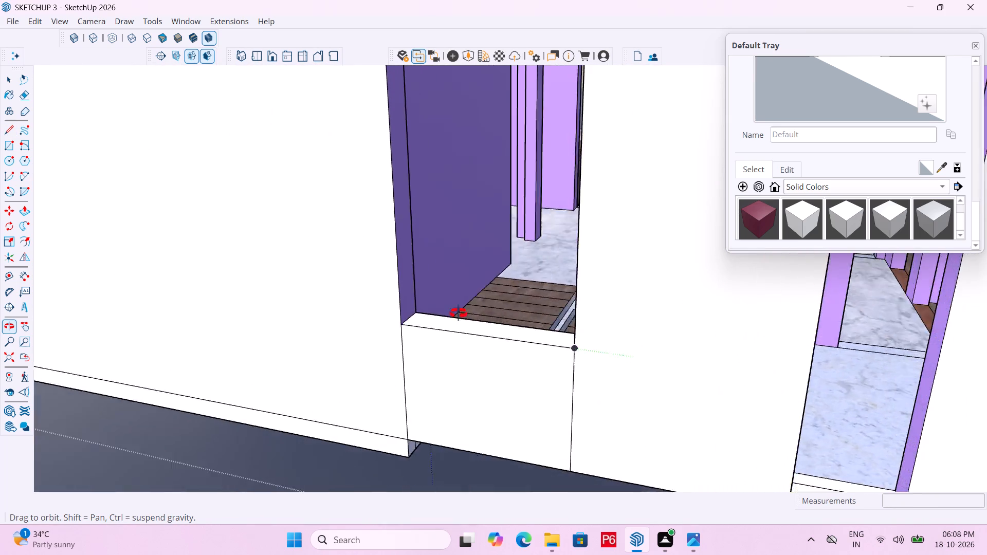
{"action": "middle_click_drag", "start_coordinate": [459, 313], "coordinate": [592, 302]}
{"action": "scroll", "coordinate": [692, 270], "scroll_direction": "up", "scroll_amount": 1}
{"action": "scroll", "coordinate": [705, 273], "scroll_direction": "down", "scroll_amount": 11}
{"action": "middle_click_drag", "start_coordinate": [522, 313], "coordinate": [286, 314]}
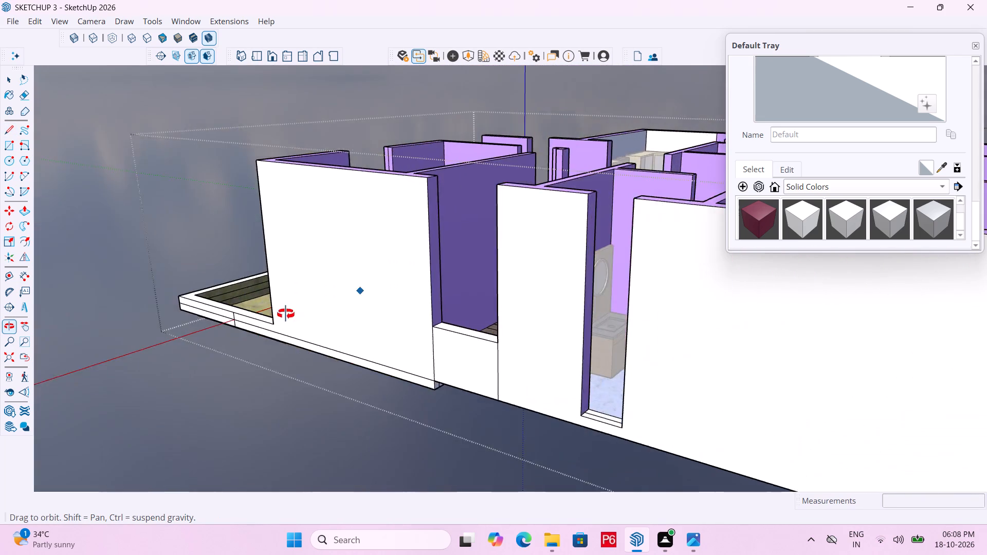
{"action": "middle_click_drag", "start_coordinate": [286, 314], "coordinate": [671, 311]}
{"action": "scroll", "coordinate": [464, 465], "scroll_direction": "up", "scroll_amount": 6}
{"action": "scroll", "coordinate": [536, 321], "scroll_direction": "down", "scroll_amount": 6}
{"action": "middle_click_drag", "start_coordinate": [480, 369], "coordinate": [440, 366]}
{"action": "scroll", "coordinate": [449, 364], "scroll_direction": "up", "scroll_amount": 5}
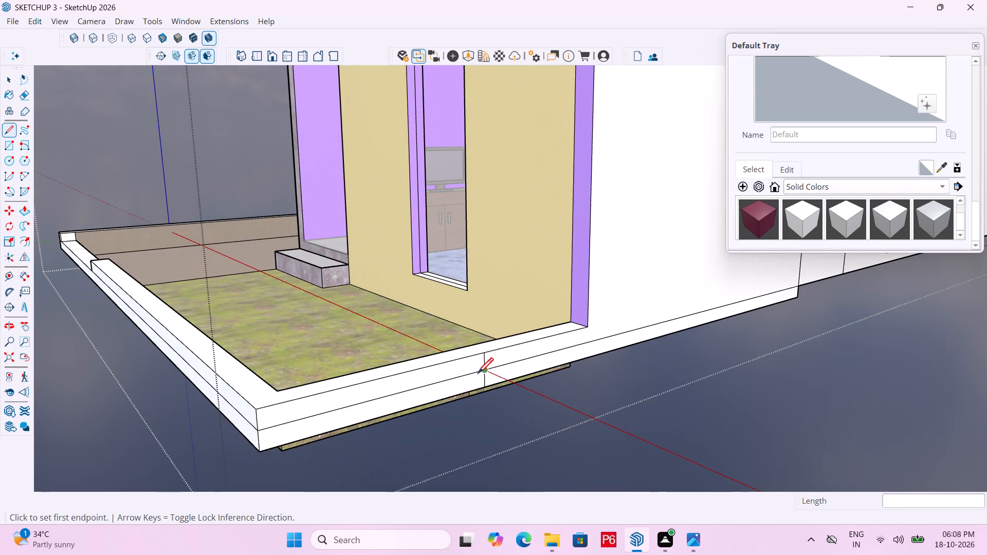
{"action": "scroll", "coordinate": [342, 443], "scroll_direction": "down", "scroll_amount": 5}
{"action": "scroll", "coordinate": [371, 345], "scroll_direction": "down", "scroll_amount": 6}
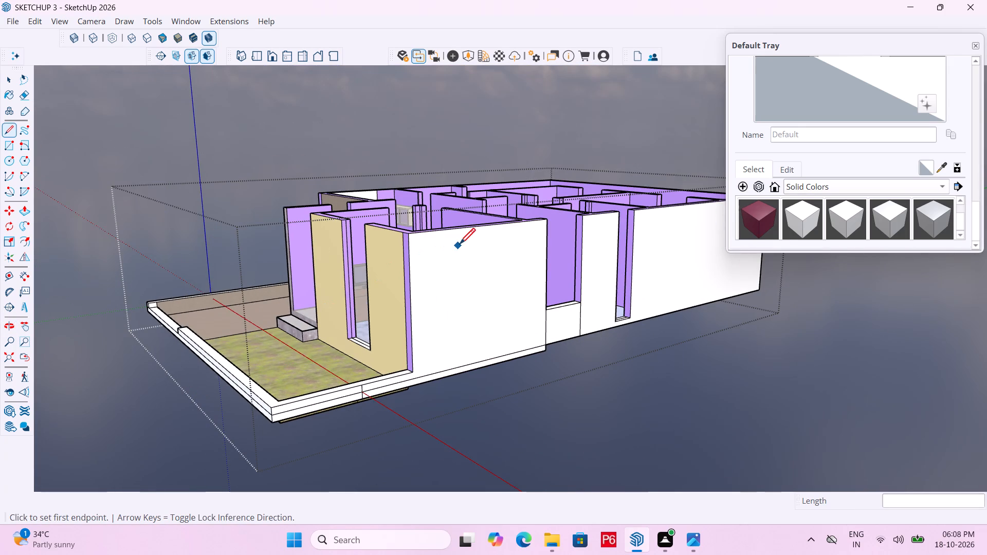
{"action": "scroll", "coordinate": [597, 219], "scroll_direction": "up", "scroll_amount": 3}
{"action": "scroll", "coordinate": [540, 249], "scroll_direction": "up", "scroll_amount": 6}
{"action": "middle_click_drag", "start_coordinate": [592, 294], "coordinate": [578, 322]}
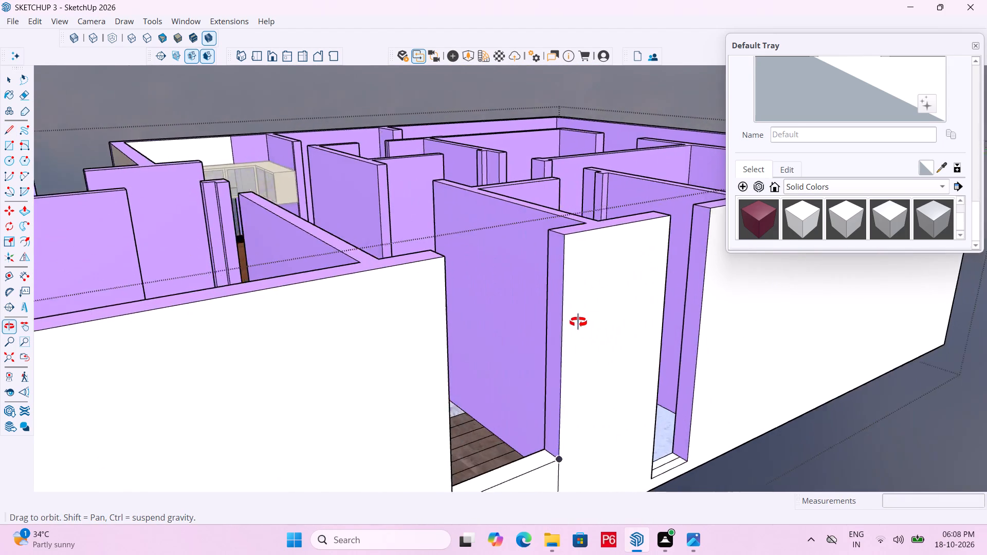
{"action": "middle_click_drag", "start_coordinate": [578, 322], "coordinate": [563, 353]}
{"action": "middle_click_drag", "start_coordinate": [568, 378], "coordinate": [571, 406]}
{"action": "middle_click", "coordinate": [562, 497]}
{"action": "middle_click", "coordinate": [561, 501]}
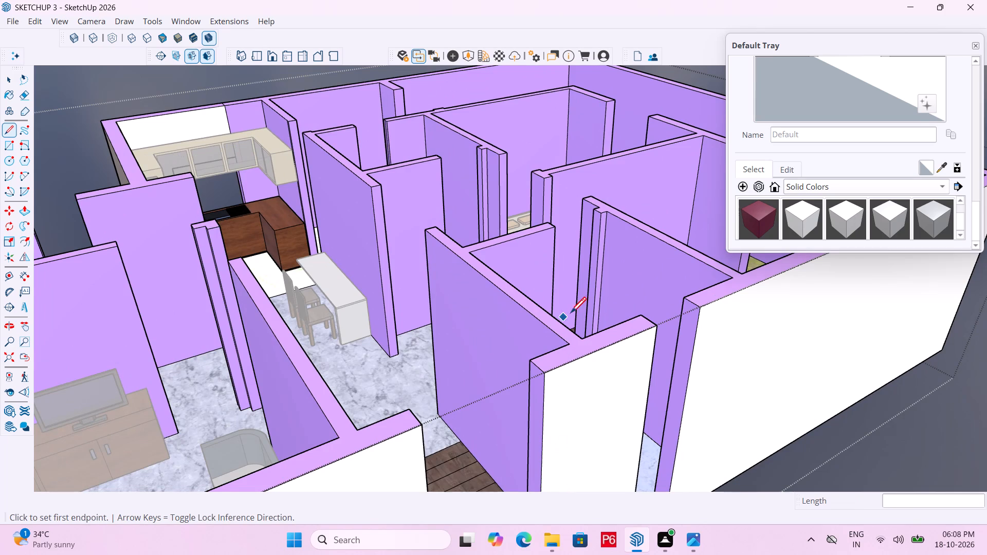
{"action": "scroll", "coordinate": [573, 313], "scroll_direction": "down", "scroll_amount": 1}
Save the model.
{"action": "key", "text": "ctrl+s"}
{"action": "key", "text": "ctrl+s"}
{"action": "key", "text": "ctrl+s"}
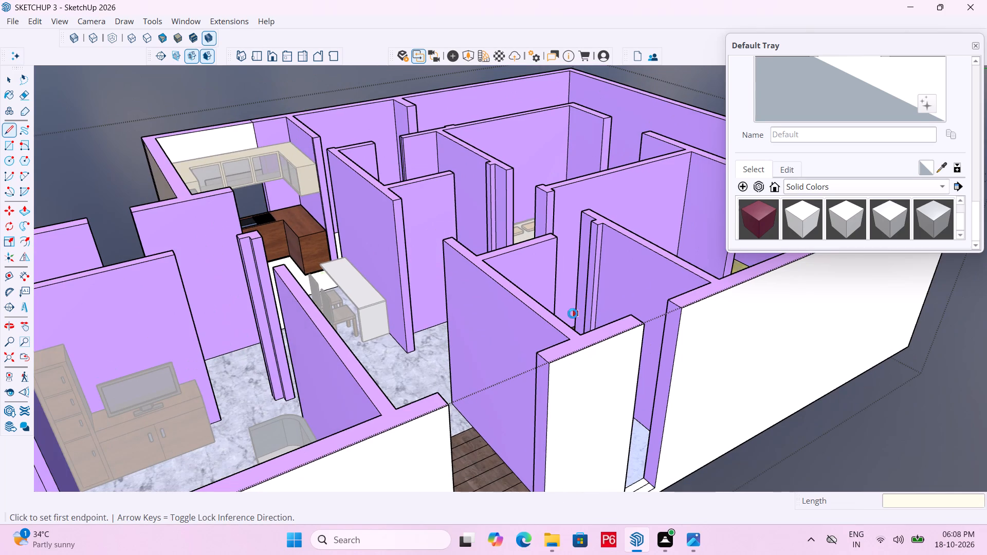
{"action": "key", "text": "ctrl+s"}
{"action": "key", "text": "ctrl+s"}
{"action": "key", "text": "ctrl+s"}
{"action": "key", "text": "ctrl+s"}
{"action": "key", "text": "ctrl+s"}
{"action": "key", "text": "ctrl+s"}
{"action": "key", "text": "ctrl+s"}
{"action": "key", "text": "ctrl+s"}
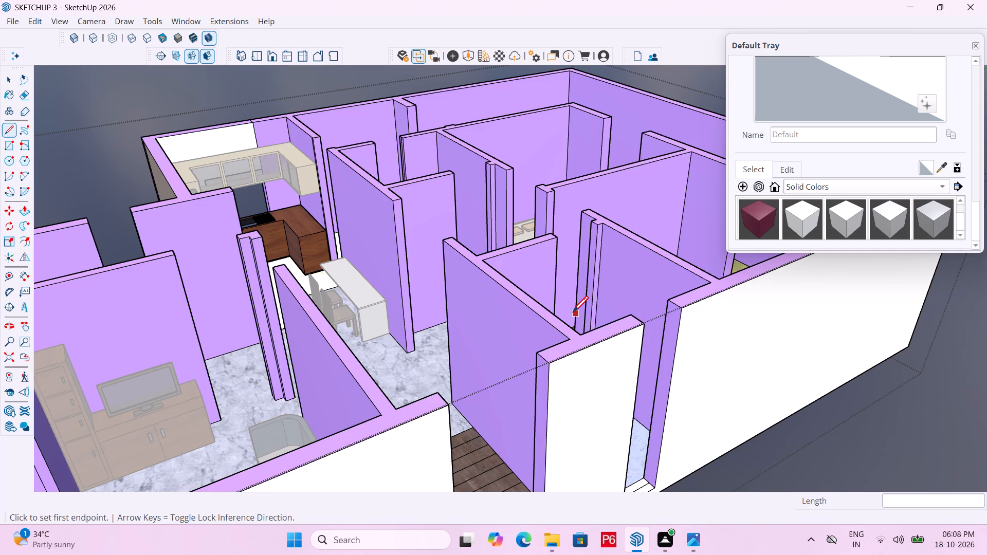
{"action": "key", "text": "ctrl+s"}
{"action": "key", "text": "ctrl+s"}
{"action": "key", "text": "ctrl+s"}
{"action": "key", "text": "ctrl+s"}
{"action": "key", "text": "ctrl+s"}
{"action": "key", "text": "ctrl+s"}
{"action": "key", "text": "ctrl+s"}
{"action": "key", "text": "ctrl+s"}
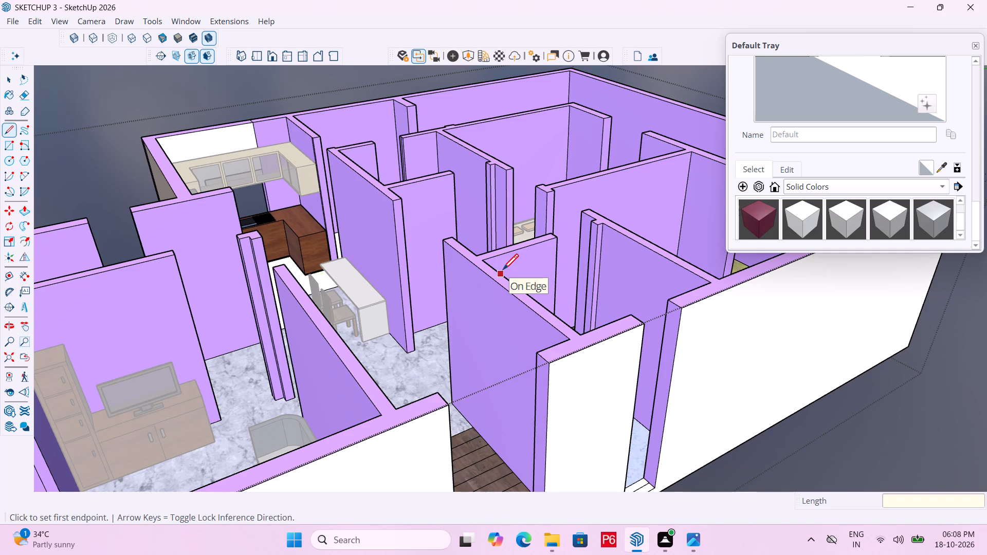
{"action": "key", "text": "ctrl+s"}
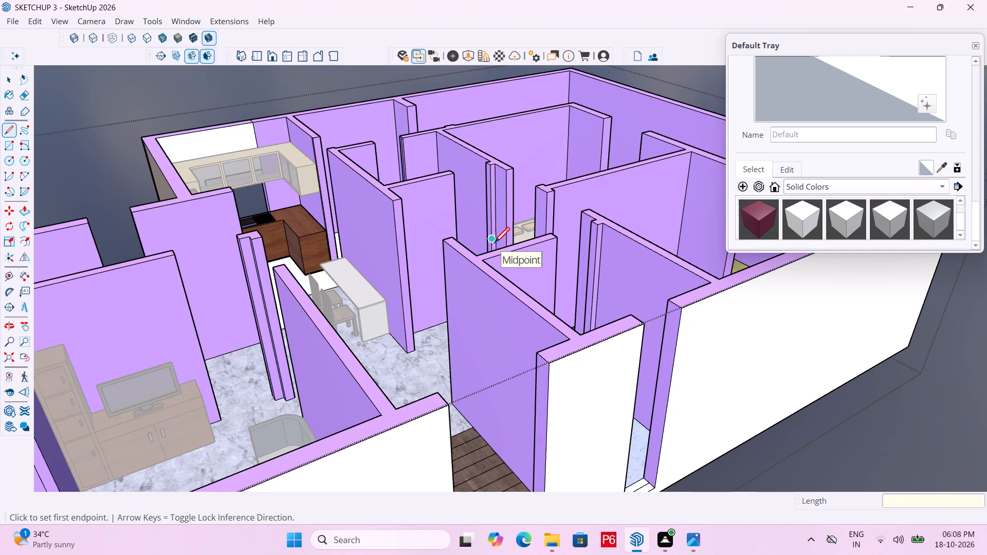
Close the house group being edited and save the model again.
{"action": "scroll", "coordinate": [507, 186], "scroll_direction": "down", "scroll_amount": 4}
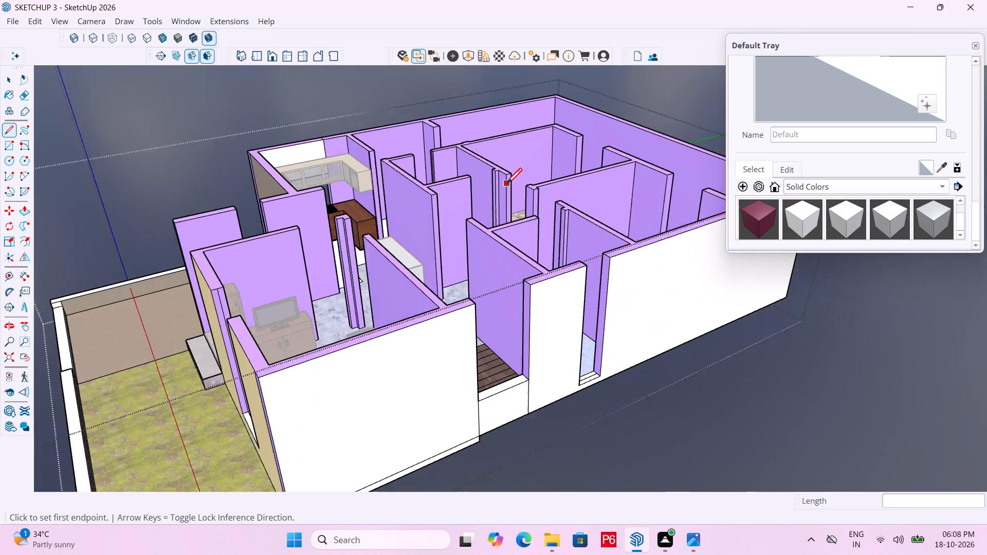
{"action": "scroll", "coordinate": [506, 186], "scroll_direction": "down", "scroll_amount": 2}
{"action": "key", "text": "space"}
{"action": "triple_click", "coordinate": [685, 359]}
{"action": "left_click", "coordinate": [685, 359]}
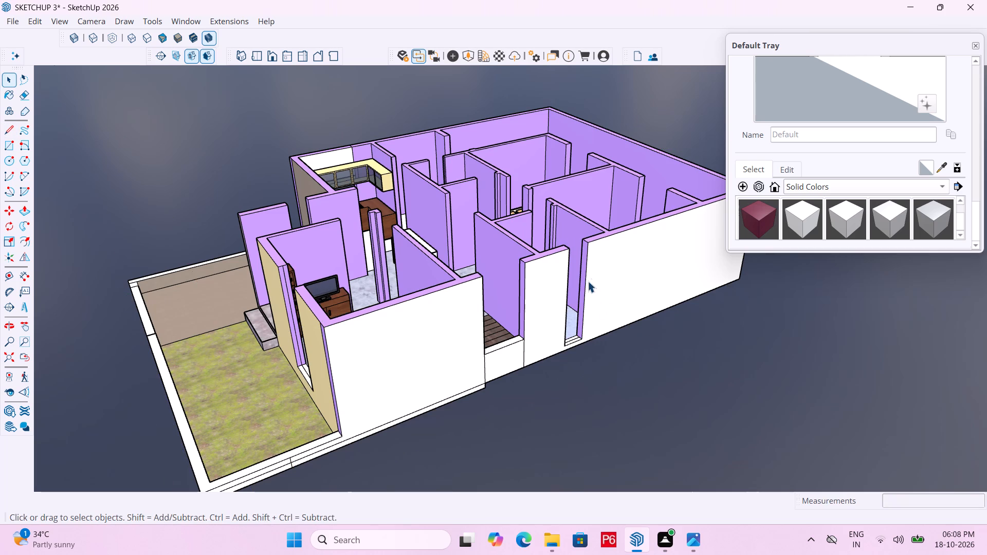
{"action": "key", "text": "ctrl+s"}
{"action": "key", "text": "ctrl+s"}
{"action": "key", "text": "ctrl+s"}
Examine the house from the front and side, comparing the staircase opening's sill with the neighbouring openings.
{"action": "scroll", "coordinate": [560, 192], "scroll_direction": "down", "scroll_amount": 4}
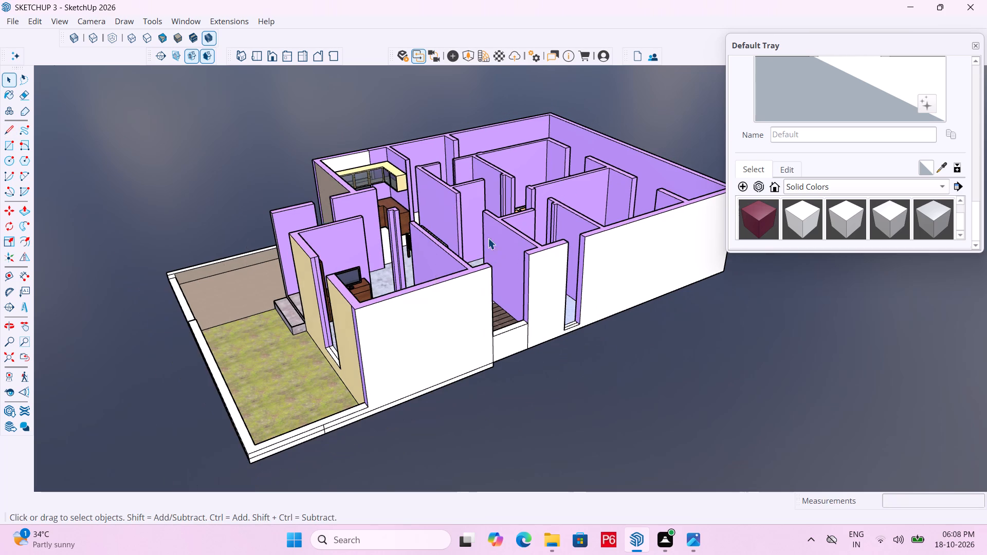
{"action": "scroll", "coordinate": [545, 266], "scroll_direction": "down", "scroll_amount": 1}
{"action": "middle_click_drag", "start_coordinate": [294, 281], "coordinate": [715, 286]}
{"action": "middle_click", "coordinate": [711, 286]}
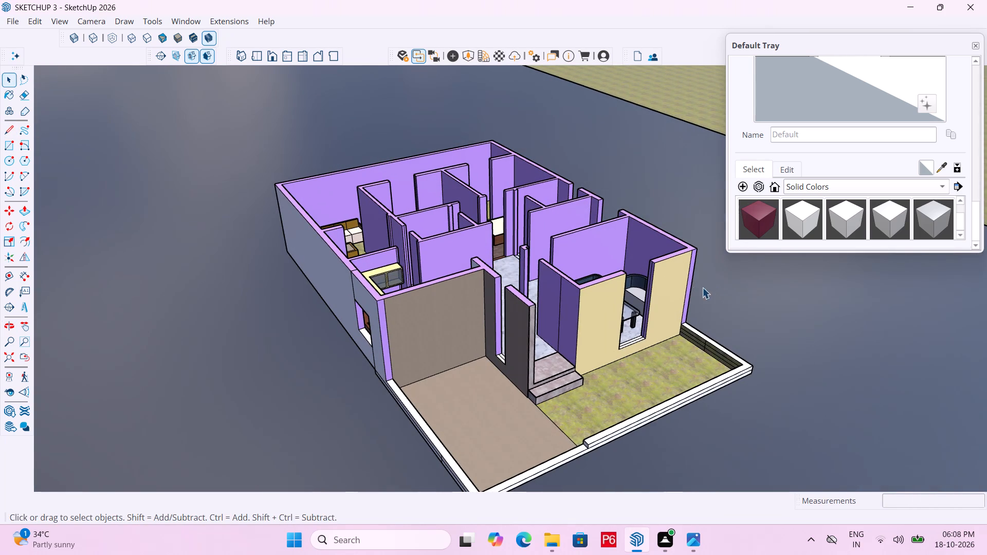
{"action": "middle_click_drag", "start_coordinate": [706, 305], "coordinate": [509, 304]}
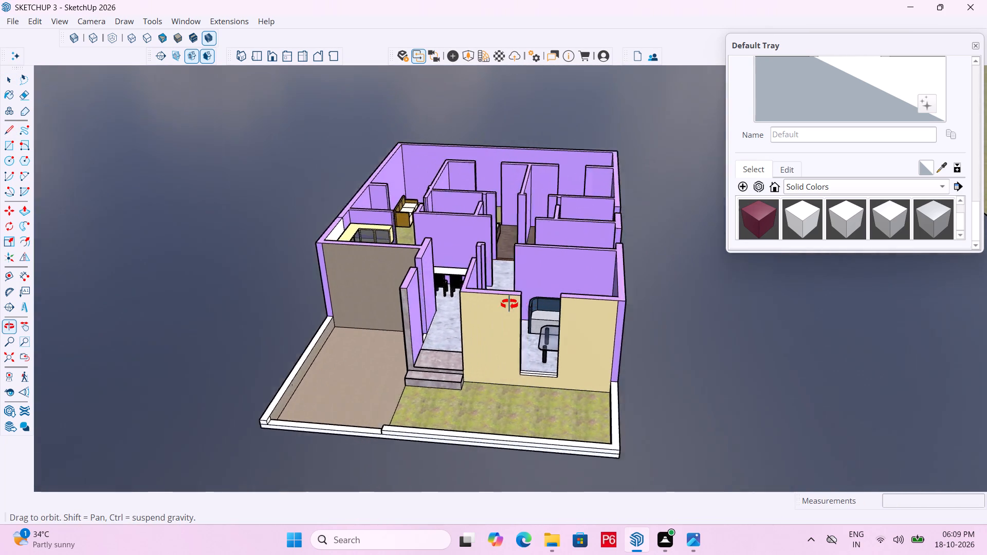
{"action": "middle_click_drag", "start_coordinate": [509, 304], "coordinate": [258, 303]}
{"action": "scroll", "coordinate": [442, 296], "scroll_direction": "up", "scroll_amount": 5}
{"action": "scroll", "coordinate": [619, 268], "scroll_direction": "up", "scroll_amount": 4}
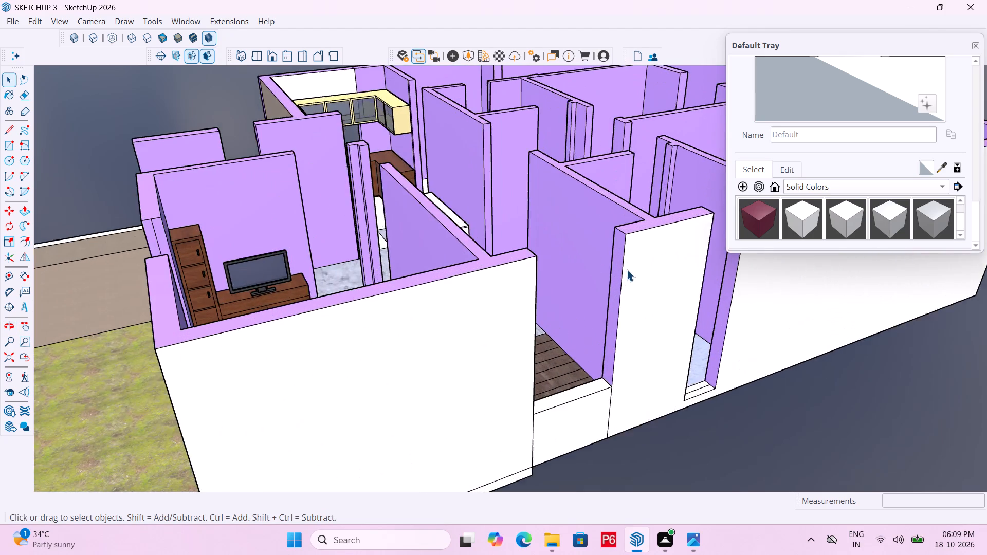
{"action": "scroll", "coordinate": [627, 270], "scroll_direction": "up", "scroll_amount": 4}
{"action": "middle_click_drag", "start_coordinate": [608, 271], "coordinate": [575, 215]}
{"action": "scroll", "coordinate": [563, 204], "scroll_direction": "down", "scroll_amount": 6}
{"action": "middle_click_drag", "start_coordinate": [555, 277], "coordinate": [555, 291]}
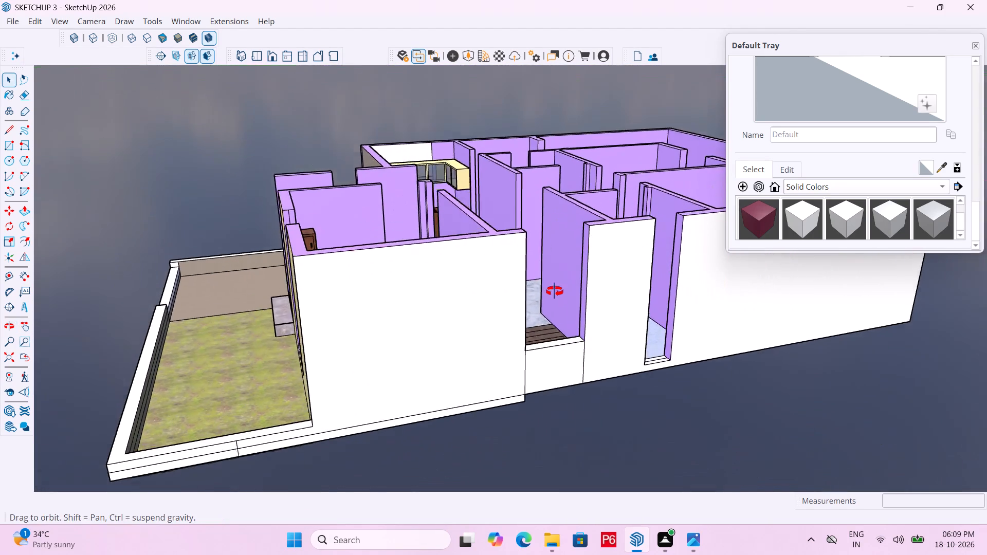
{"action": "middle_click_drag", "start_coordinate": [555, 291], "coordinate": [553, 331]}
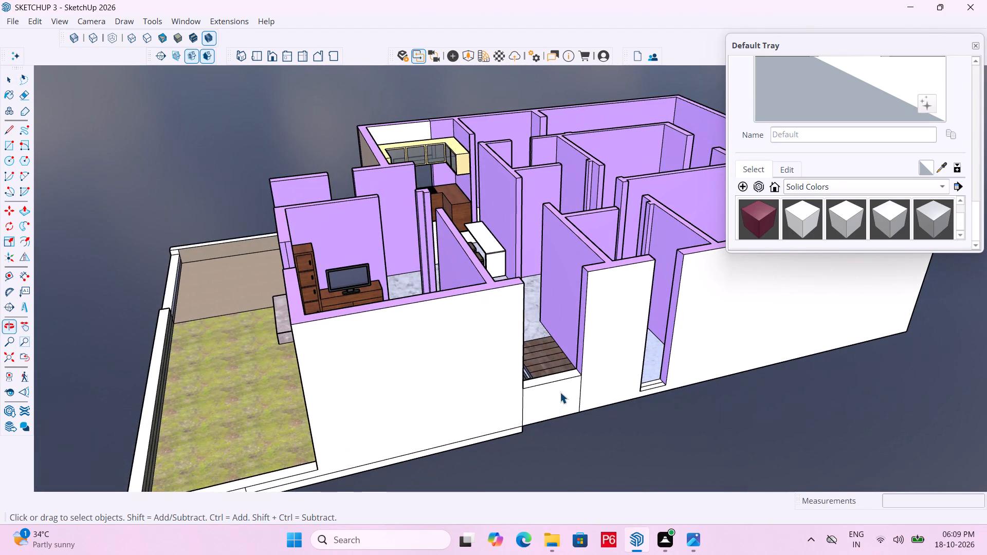
{"action": "scroll", "coordinate": [543, 380], "scroll_direction": "up", "scroll_amount": 4}
{"action": "middle_click_drag", "start_coordinate": [570, 370], "coordinate": [576, 339]}
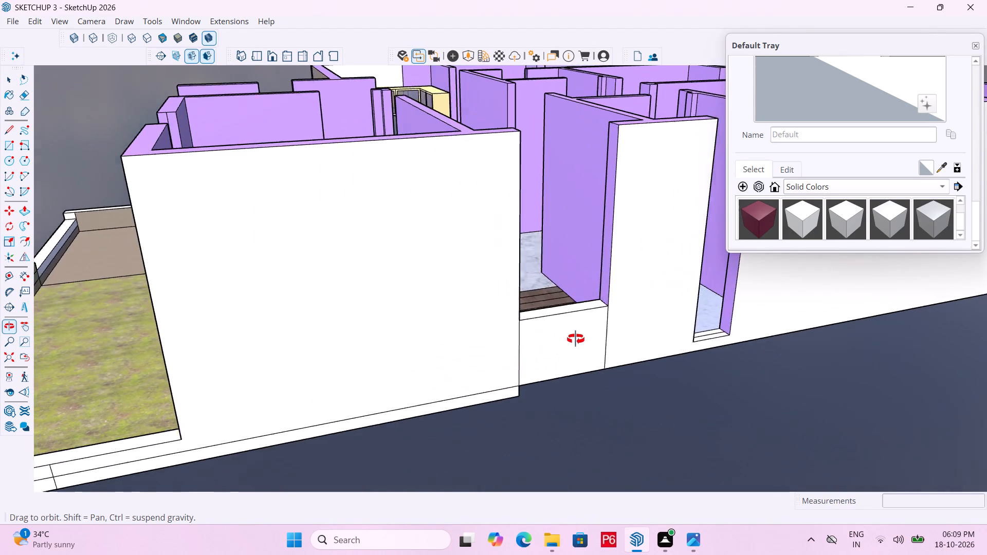
{"action": "middle_click_drag", "start_coordinate": [576, 339], "coordinate": [576, 340]}
{"action": "scroll", "coordinate": [599, 349], "scroll_direction": "up", "scroll_amount": 1}
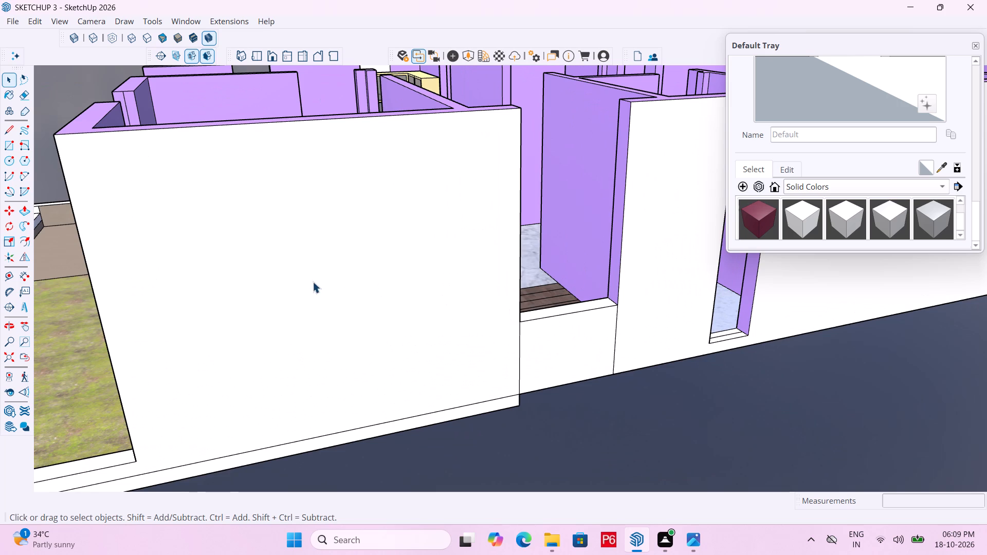
Measure the heights of the staircase opening's sill wall and of the opening above it with the Dimension tool, placing no dimension.
{"action": "left_click", "coordinate": [22, 272]}
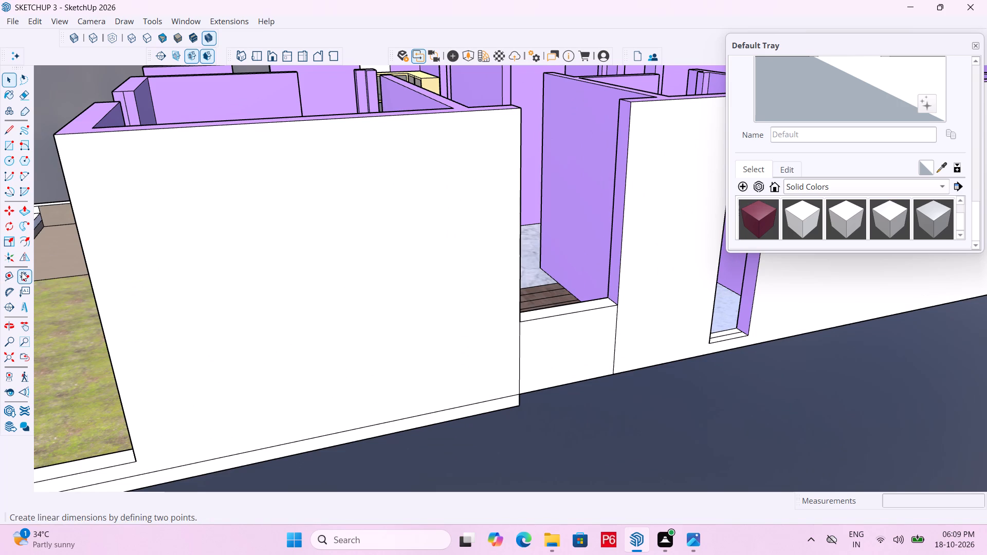
{"action": "left_click", "coordinate": [619, 374]}
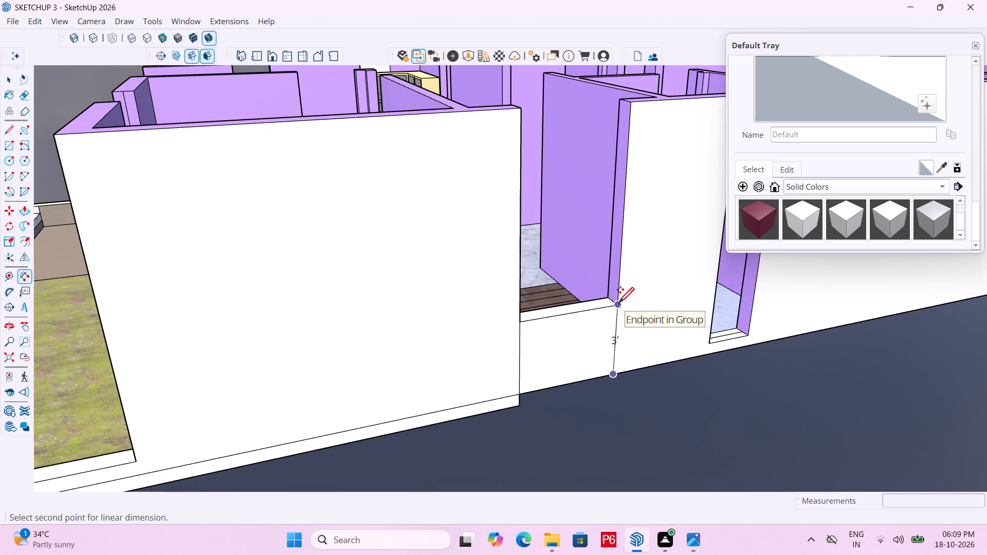
{"action": "key", "text": "Escape"}
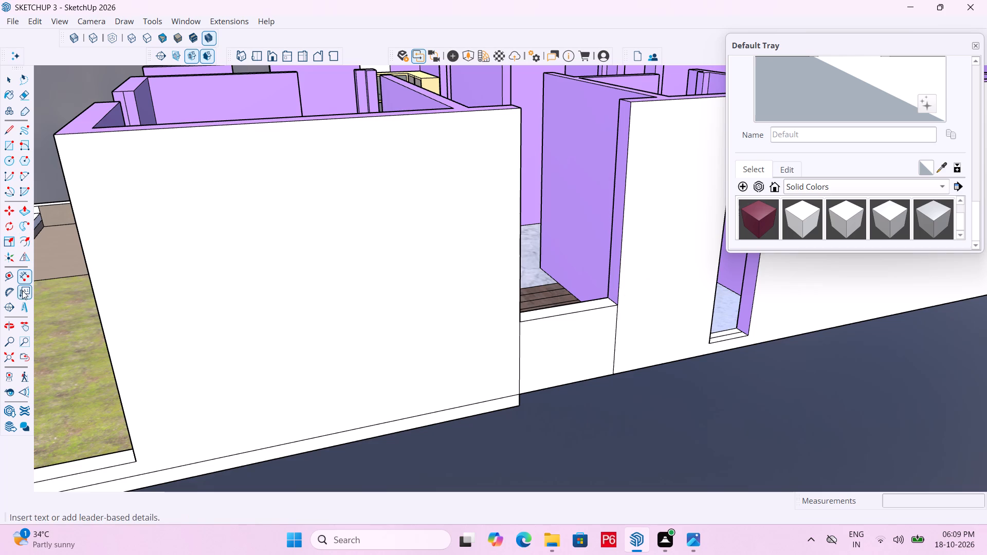
{"action": "left_click", "coordinate": [26, 275]}
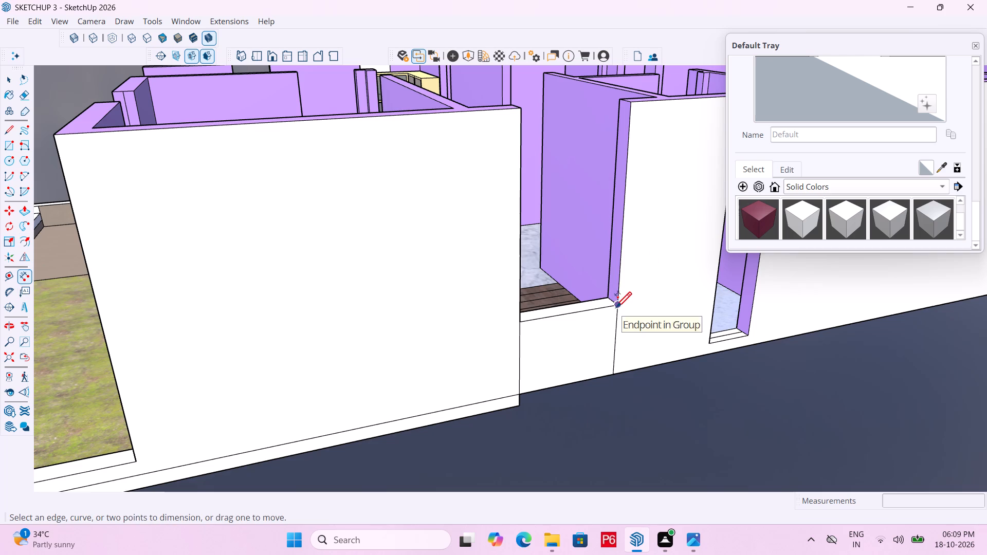
{"action": "left_click_drag", "start_coordinate": [616, 309], "coordinate": [622, 292]}
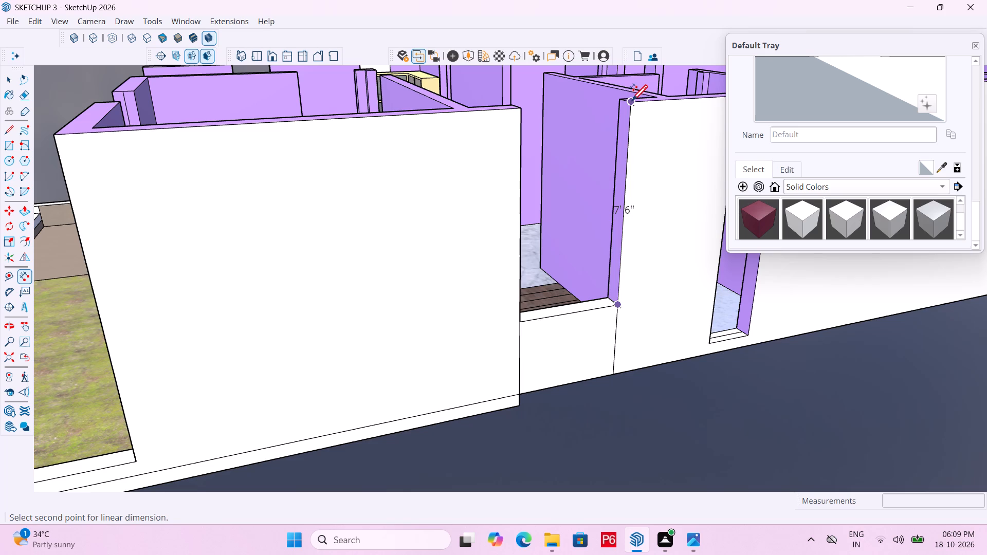
{"action": "key", "text": "Escape"}
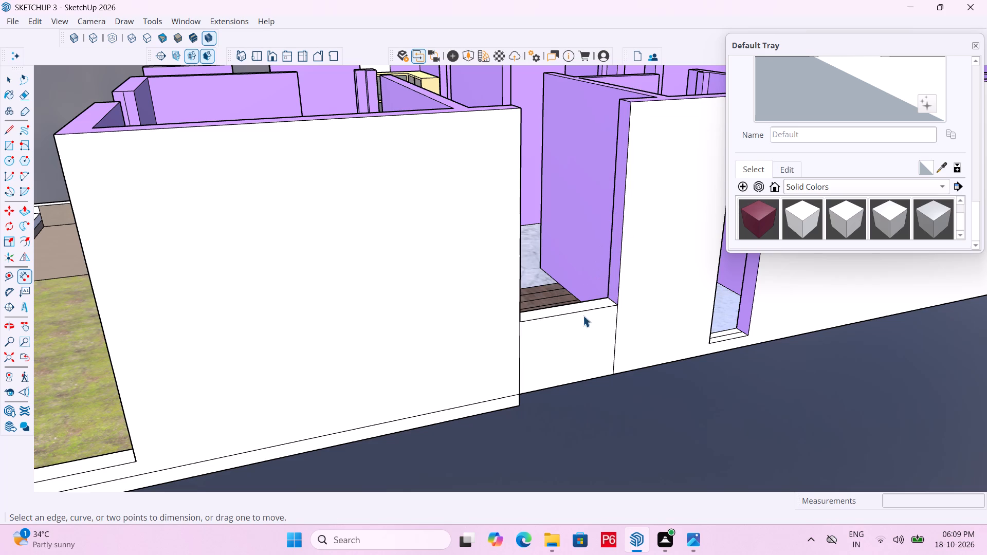
Open the house group and raise the top face of the staircase opening's sill wall by 6" with Push/Pull.
{"action": "key", "text": "space"}
{"action": "scroll", "coordinate": [618, 298], "scroll_direction": "up", "scroll_amount": 5}
{"action": "key", "text": "p"}
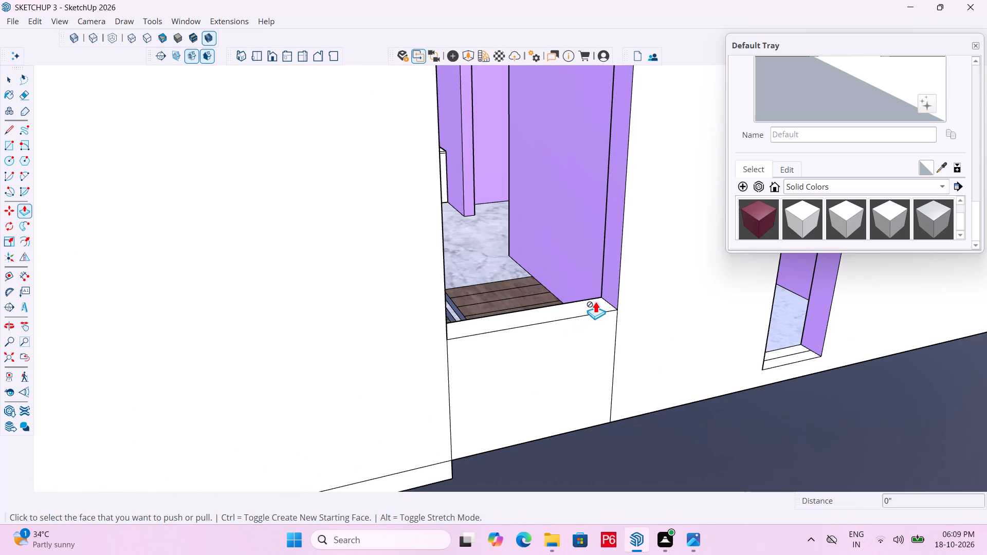
{"action": "key", "text": "space"}
{"action": "left_click", "coordinate": [595, 301]}
{"action": "double_click", "coordinate": [595, 306]}
{"action": "left_click", "coordinate": [588, 309]}
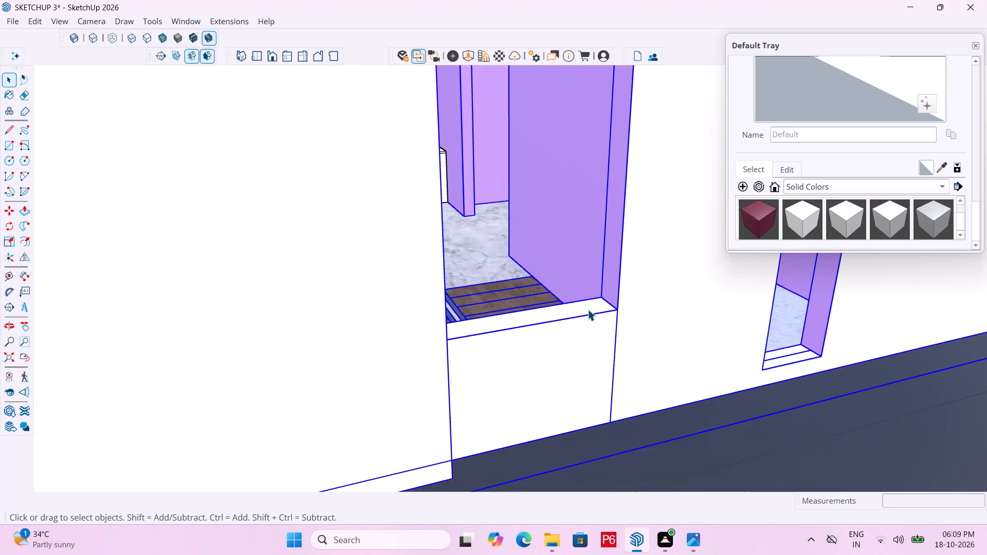
{"action": "double_click", "coordinate": [588, 309]}
{"action": "left_click", "coordinate": [580, 309]}
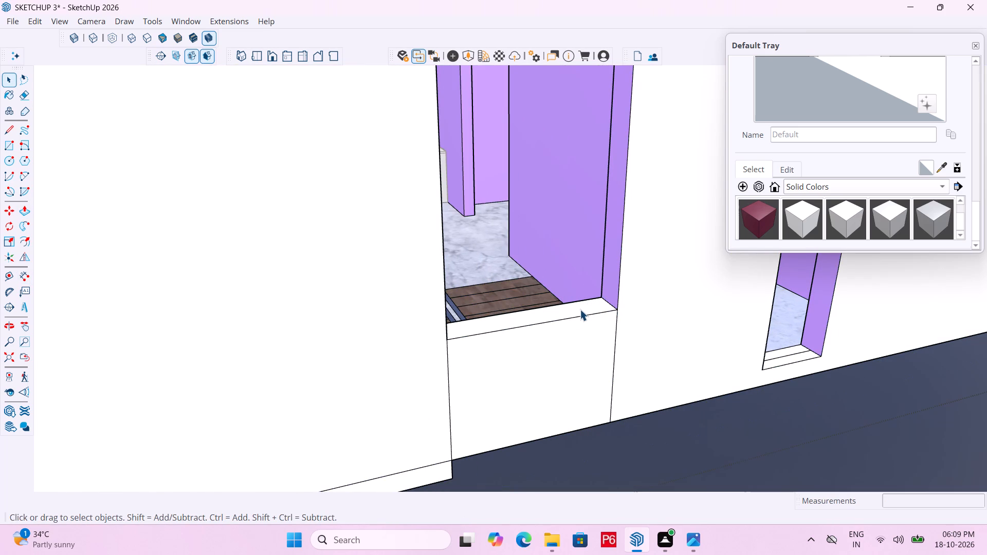
{"action": "key", "text": "p"}
{"action": "left_click", "coordinate": [591, 300]}
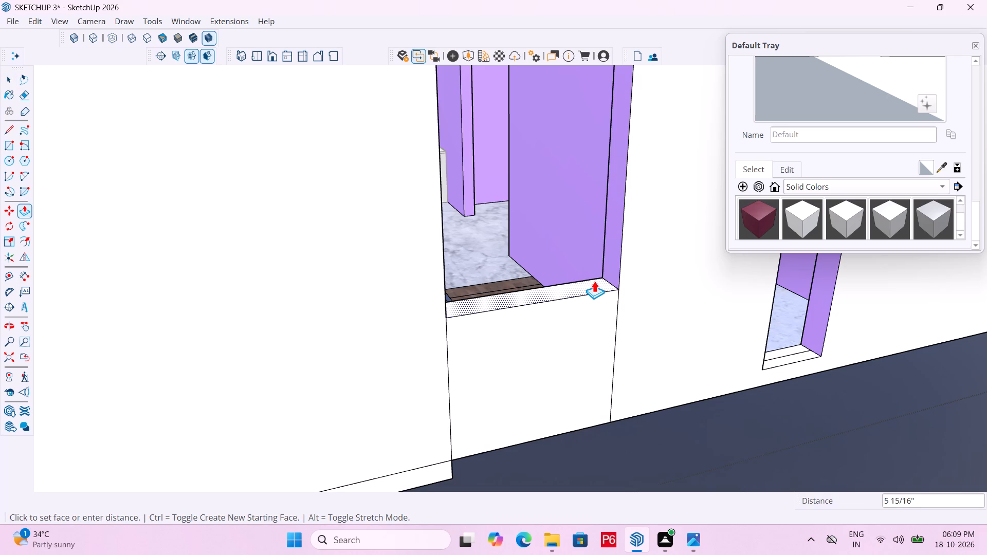
{"action": "type", "text": "6\""}
{"action": "key", "text": "Return"}
{"action": "scroll", "coordinate": [686, 256], "scroll_direction": "down", "scroll_amount": 4}
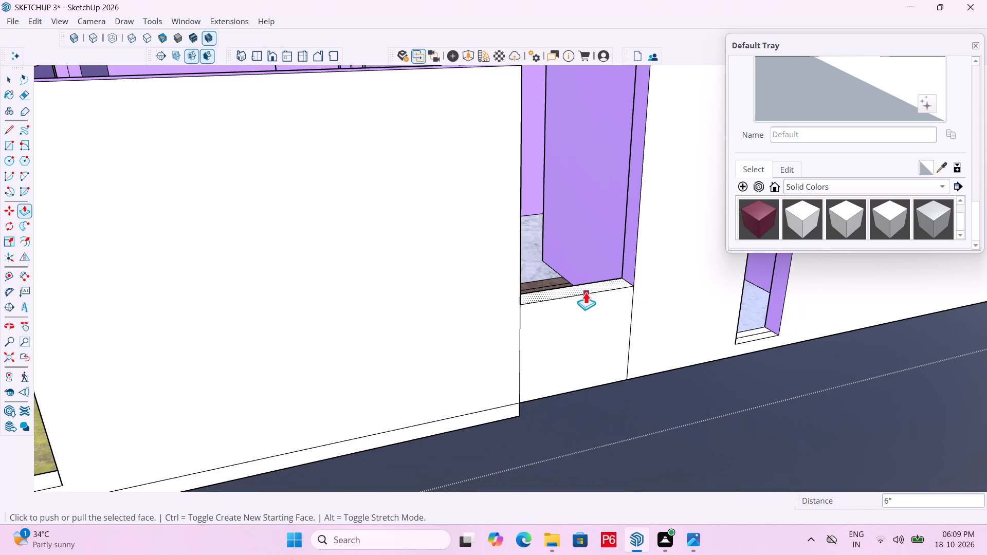
{"action": "left_click", "coordinate": [609, 282]}
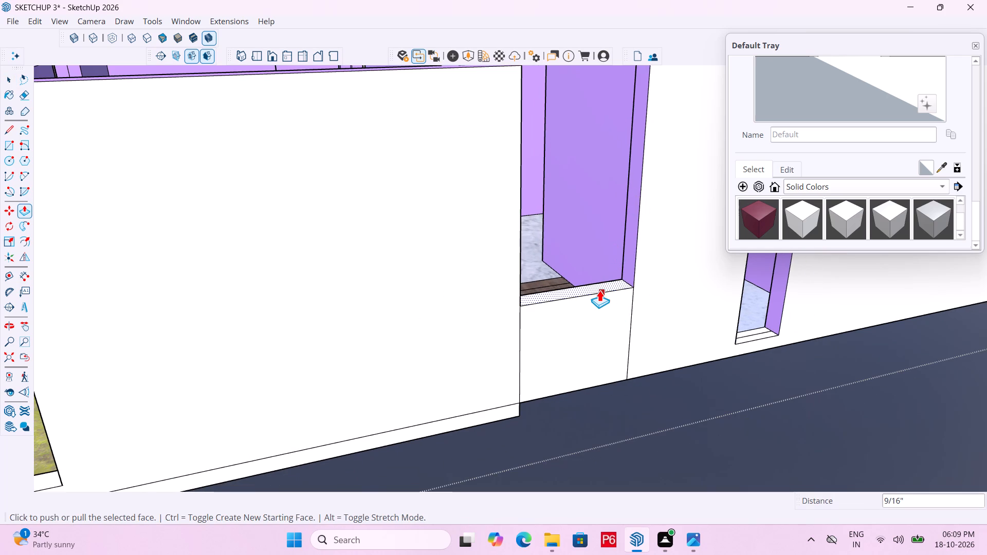
Save the model with the raised staircase opening sill.
{"action": "key", "text": "Escape"}
{"action": "scroll", "coordinate": [532, 381], "scroll_direction": "down", "scroll_amount": 4}
{"action": "key", "text": "ctrl+s"}
{"action": "key", "text": "ctrl+s"}
{"action": "key", "text": "ctrl+s"}
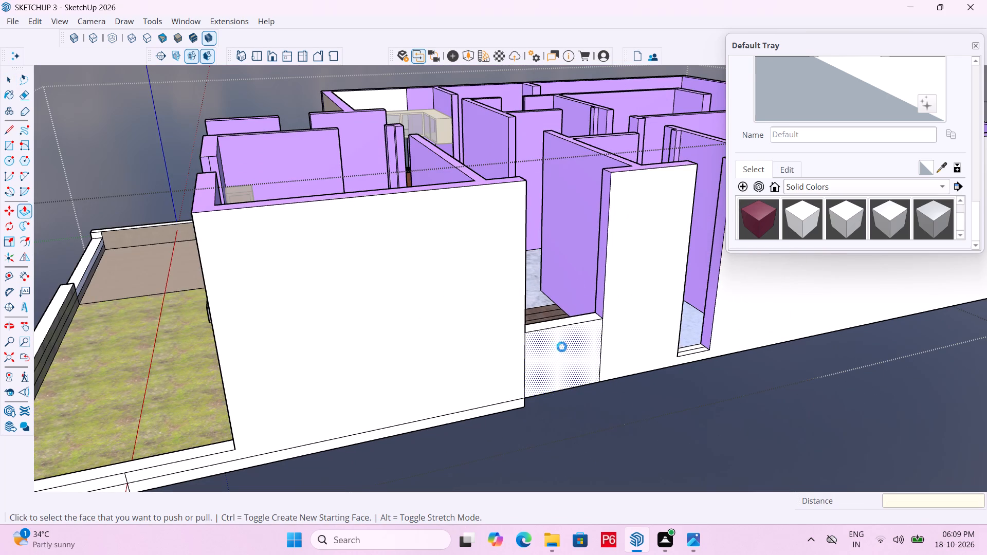
{"action": "key", "text": "ctrl+s"}
{"action": "key", "text": "ctrl+s"}
{"action": "key", "text": "ctrl+s"}
Place a guide line 3' below the top edge of the wall end beside the staircase opening.
{"action": "middle_click_drag", "start_coordinate": [614, 200], "coordinate": [661, 207]}
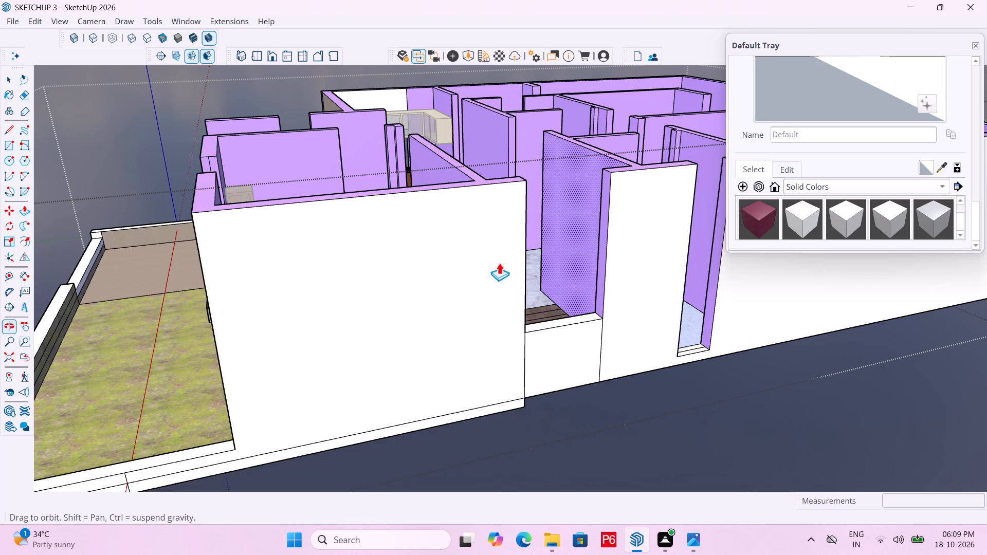
{"action": "scroll", "coordinate": [496, 265], "scroll_direction": "down", "scroll_amount": 5}
{"action": "scroll", "coordinate": [674, 216], "scroll_direction": "up", "scroll_amount": 5}
{"action": "scroll", "coordinate": [554, 250], "scroll_direction": "up", "scroll_amount": 5}
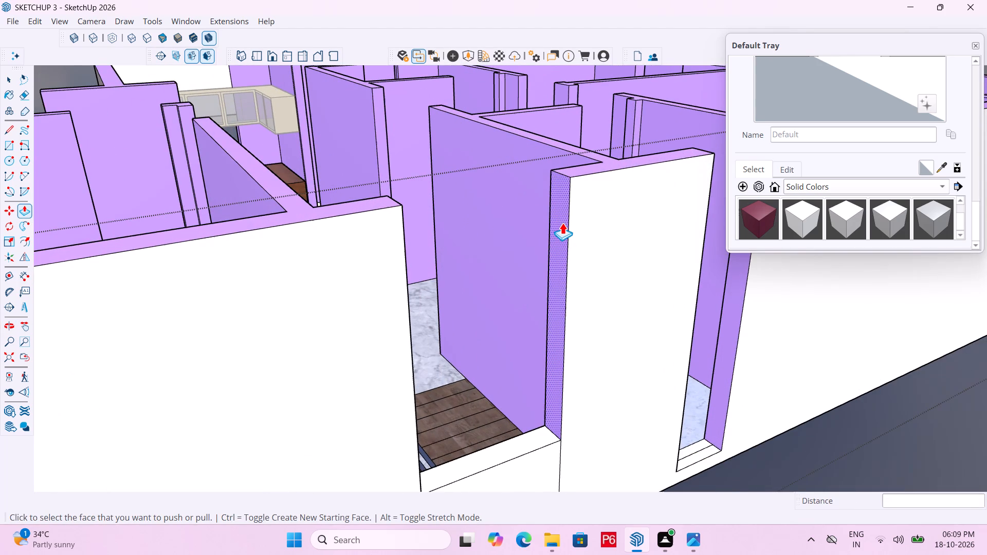
{"action": "key", "text": "t"}
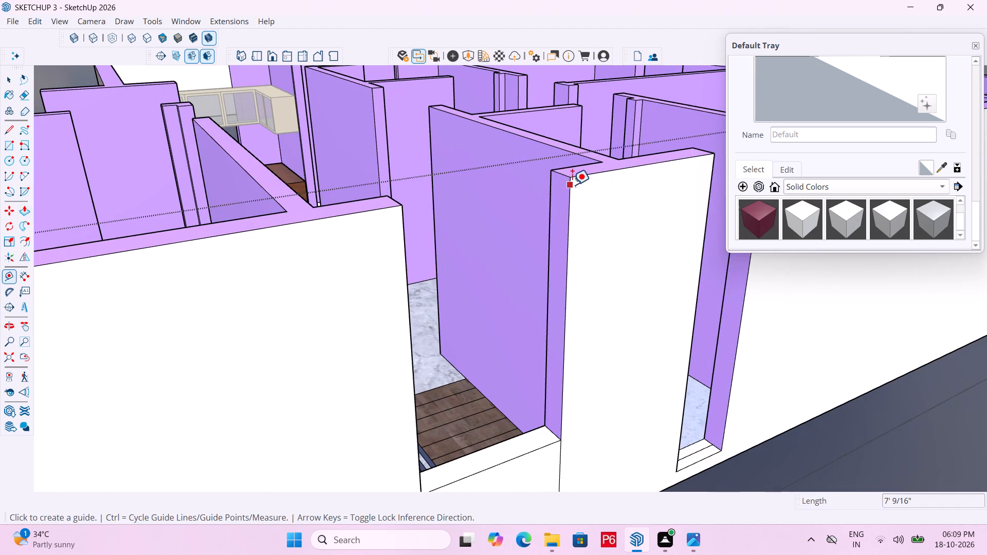
{"action": "left_click", "coordinate": [560, 175]}
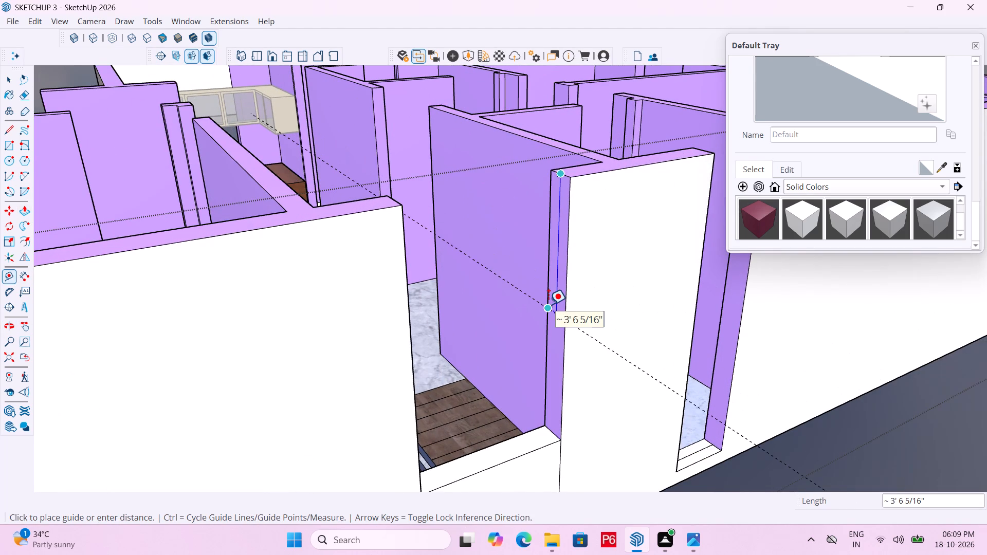
{"action": "type", "text": "3'"}
{"action": "key", "text": "Return"}
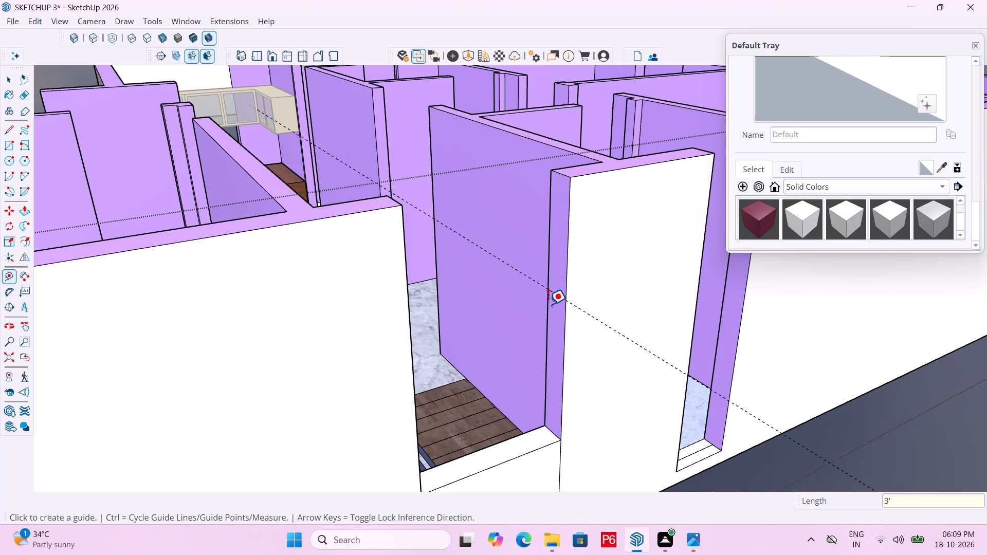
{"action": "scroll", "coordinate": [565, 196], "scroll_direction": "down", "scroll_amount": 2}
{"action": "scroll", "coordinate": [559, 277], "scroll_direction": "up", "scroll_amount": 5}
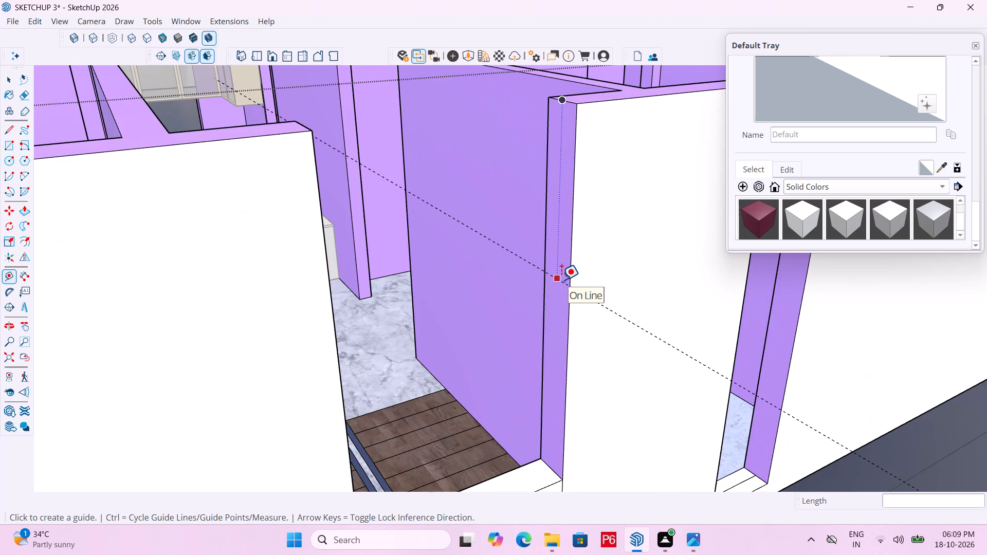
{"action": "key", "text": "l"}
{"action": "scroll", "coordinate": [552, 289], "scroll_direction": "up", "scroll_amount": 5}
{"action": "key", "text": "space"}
Close the house group being edited and save the model.
{"action": "scroll", "coordinate": [582, 236], "scroll_direction": "down", "scroll_amount": 12}
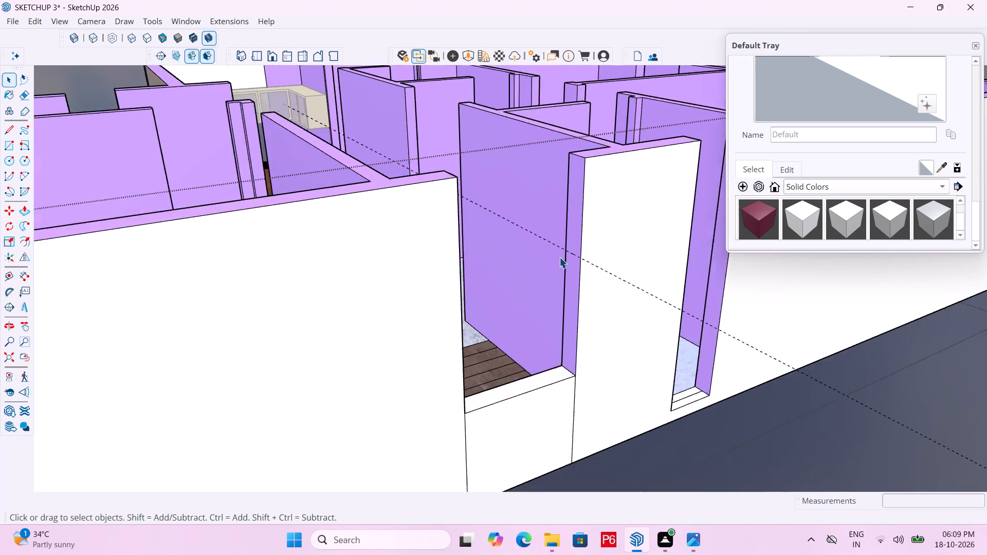
{"action": "scroll", "coordinate": [559, 257], "scroll_direction": "down", "scroll_amount": 2}
{"action": "key", "text": "space"}
{"action": "triple_click", "coordinate": [857, 374]}
{"action": "triple_click", "coordinate": [858, 374]}
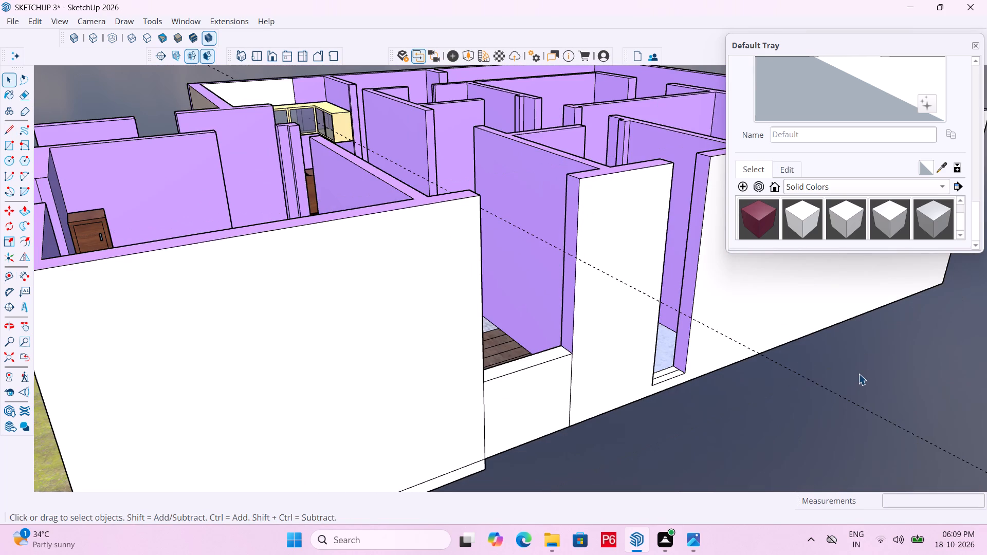
{"action": "key", "text": "ctrl+s"}
{"action": "key", "text": "ctrl+s"}
{"action": "key", "text": "ctrl+s"}
{"action": "key", "text": "ctrl+s"}
{"action": "key", "text": "ctrl+s"}
{"action": "key", "text": "ctrl+s"}
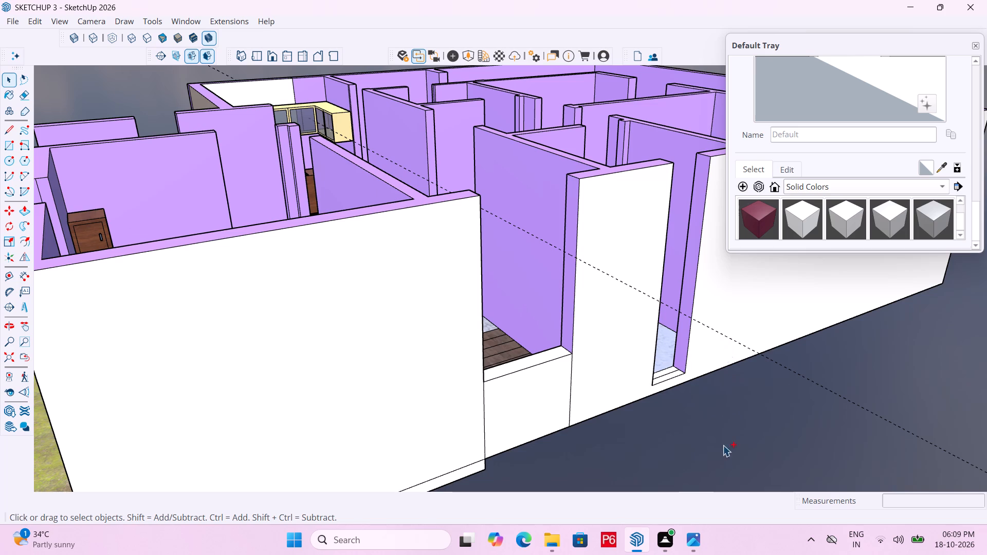